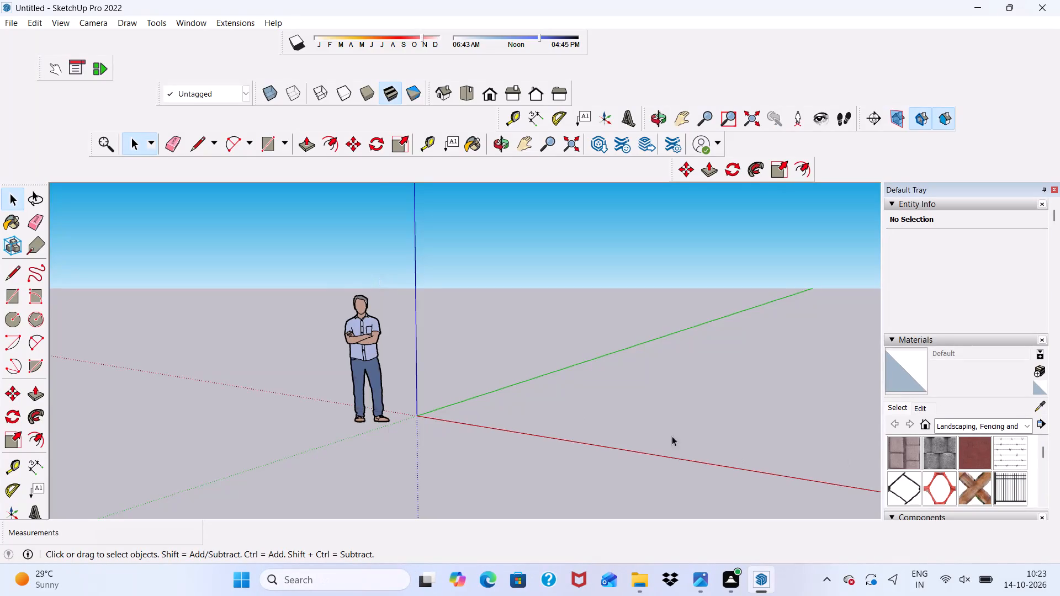
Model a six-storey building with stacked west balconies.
Draw a ground rectangle about 43 ft by 23 ft beside the green axis, behind the red axis.
scroll(633, 487, up, 4)
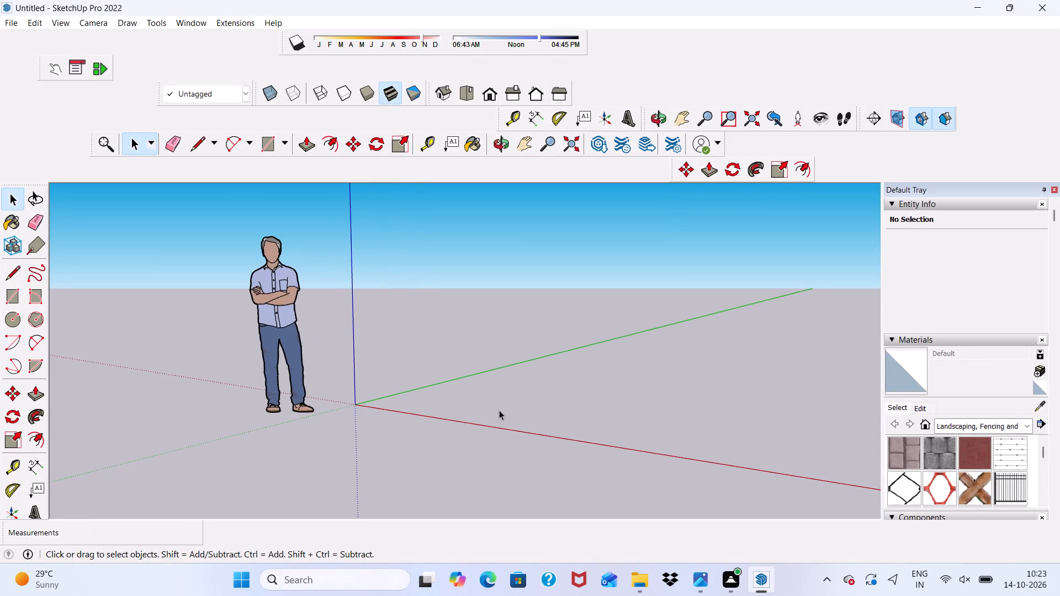
middle_drag(504, 410, 675, 421)
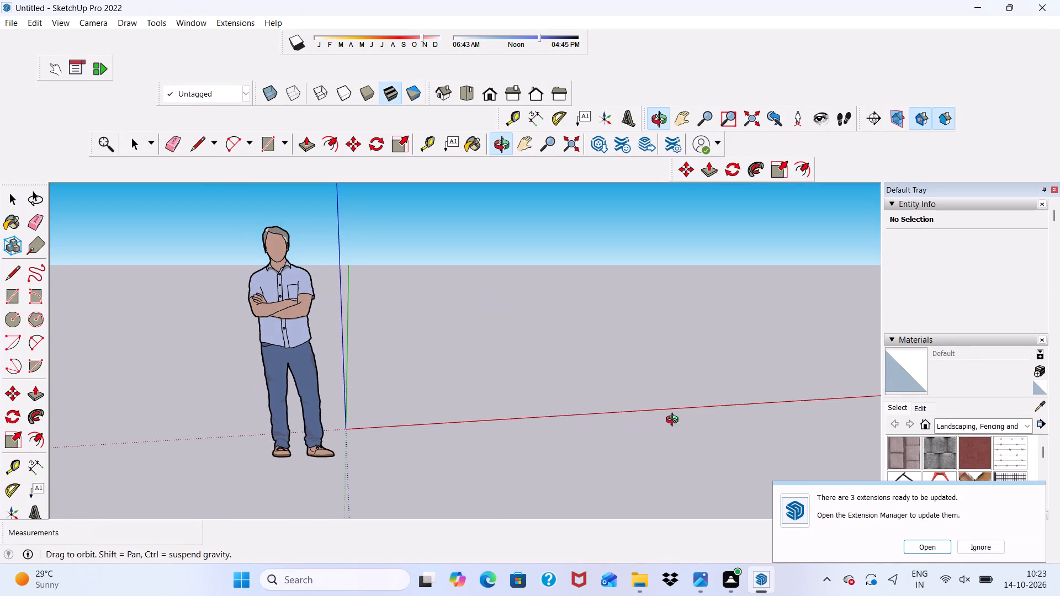
middle_drag(675, 421, 646, 382)
scroll(646, 382, up, 4)
middle_drag(636, 365, 645, 415)
click(273, 142)
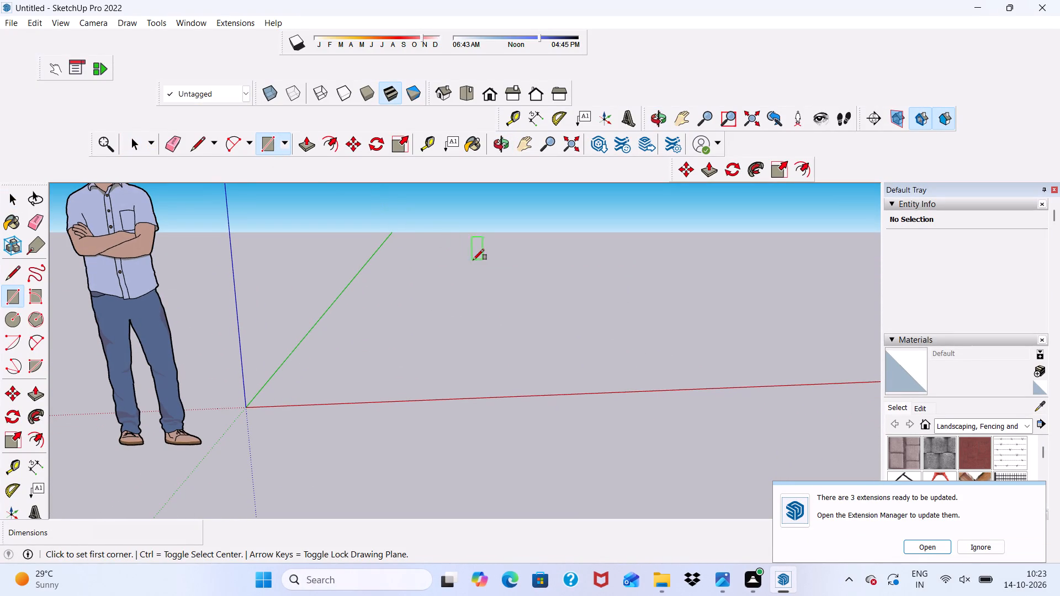
scroll(473, 260, up, 4)
middle_drag(475, 282, 483, 326)
scroll(483, 326, down, 1)
scroll(408, 230, up, 1)
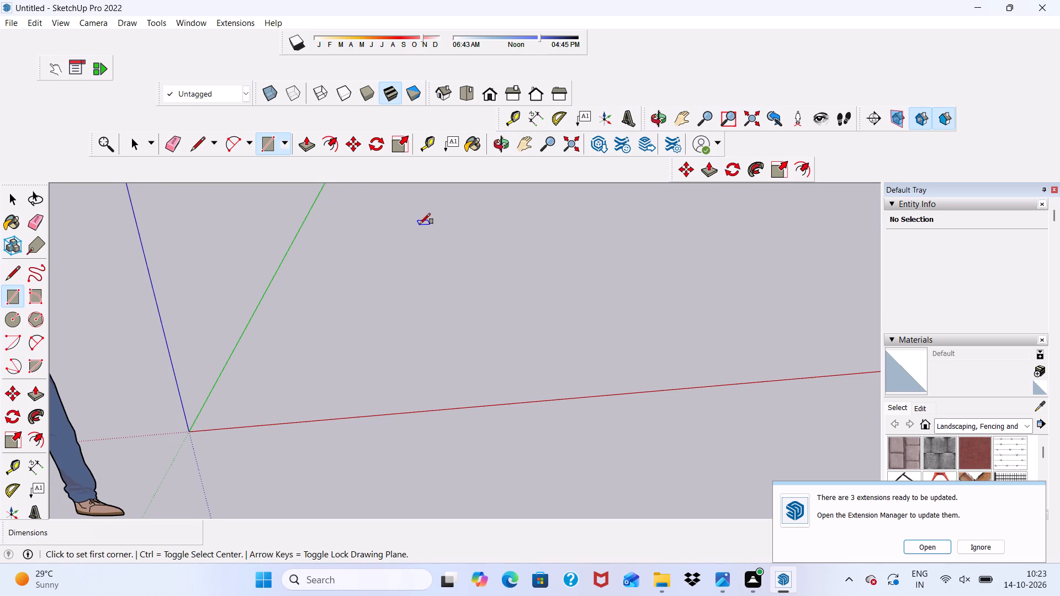
click(420, 224)
scroll(520, 236, down, 9)
middle_drag(547, 284, 533, 307)
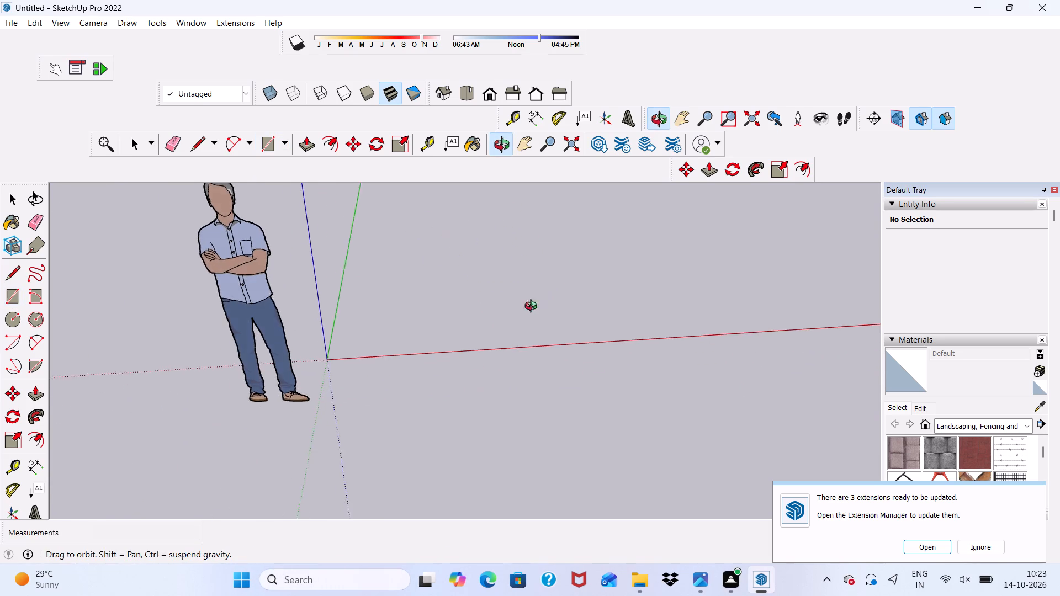
middle_drag(533, 307, 518, 318)
scroll(504, 269, down, 8)
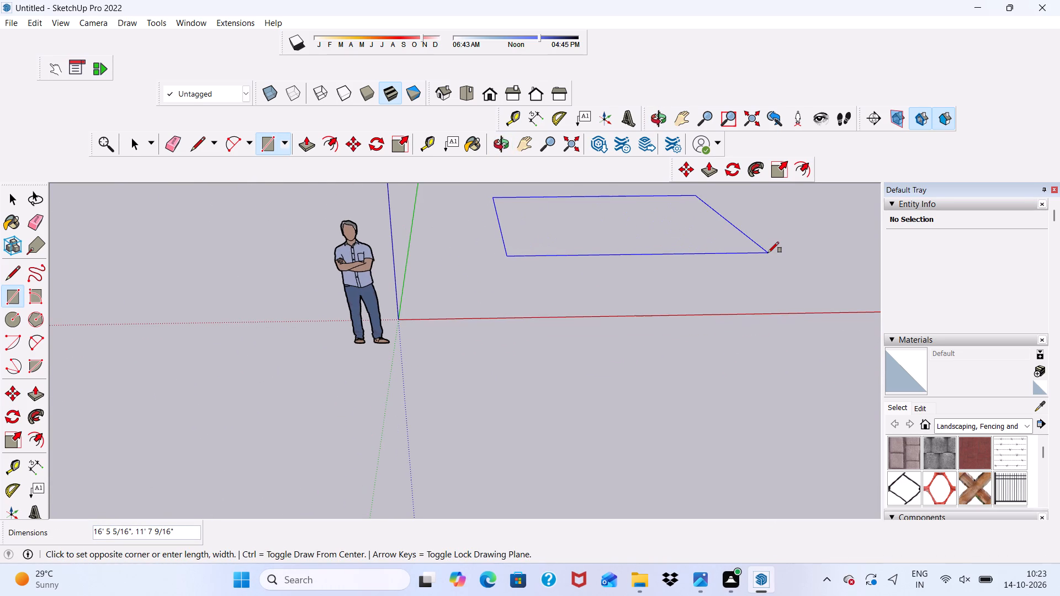
scroll(726, 268, down, 10)
scroll(640, 290, up, 17)
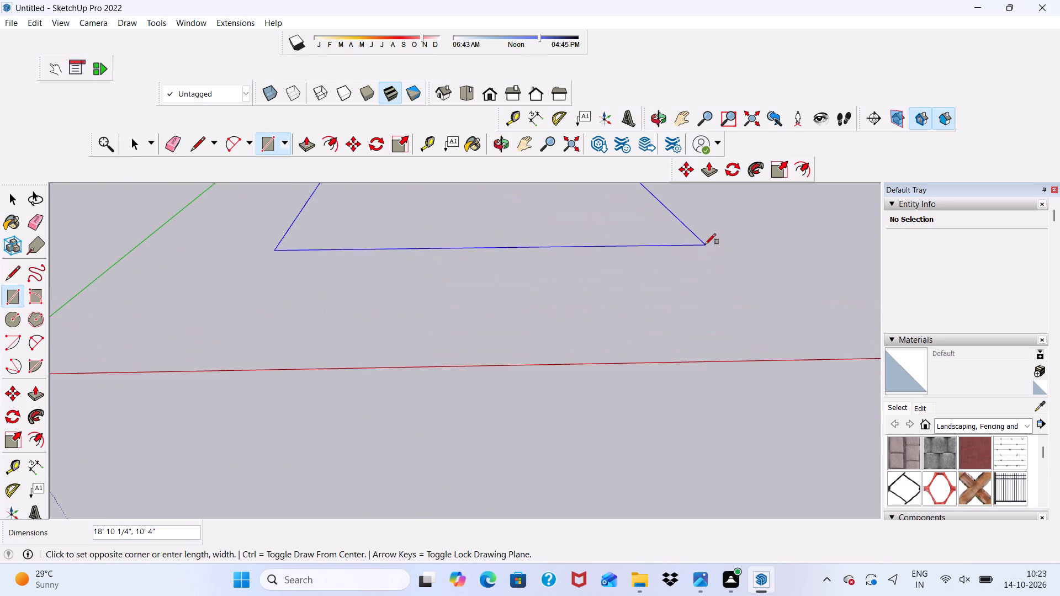
scroll(705, 244, up, 5)
scroll(778, 249, down, 6)
scroll(532, 305, down, 13)
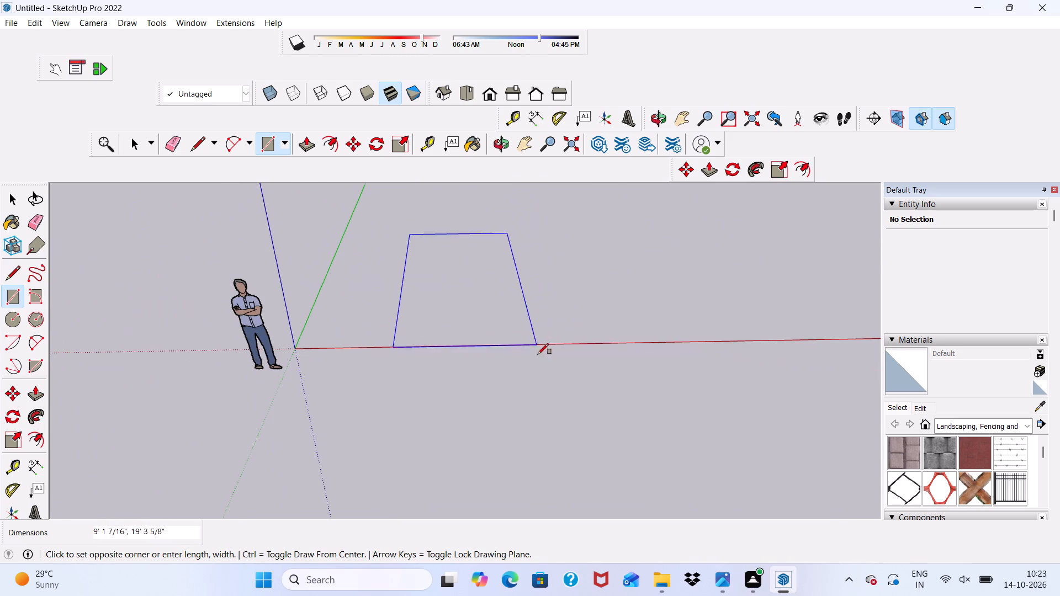
middle_drag(543, 339, 543, 382)
scroll(537, 336, down, 7)
scroll(793, 231, up, 7)
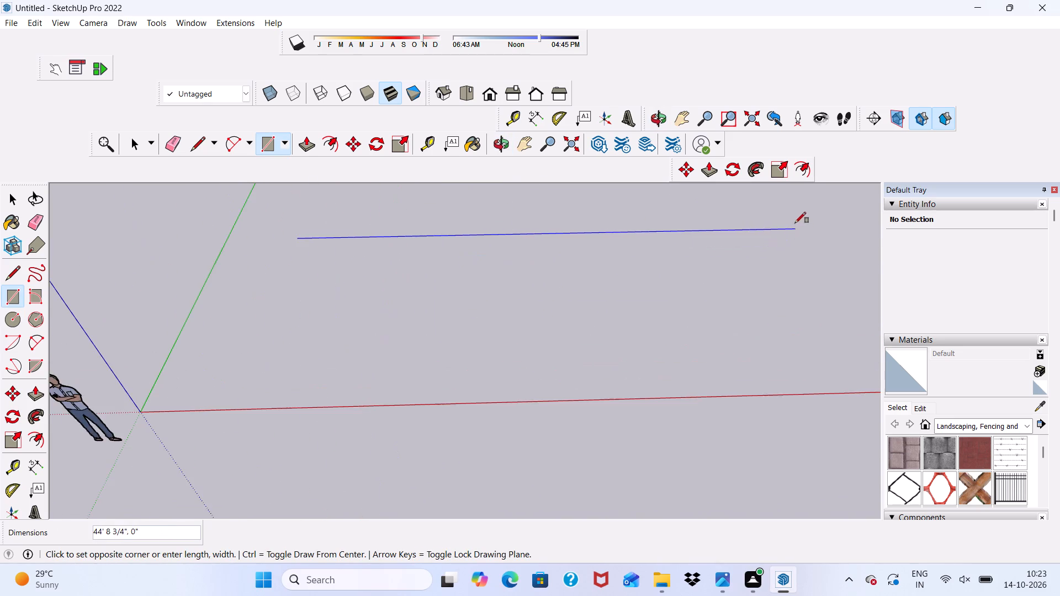
scroll(683, 230, down, 12)
scroll(767, 212, up, 6)
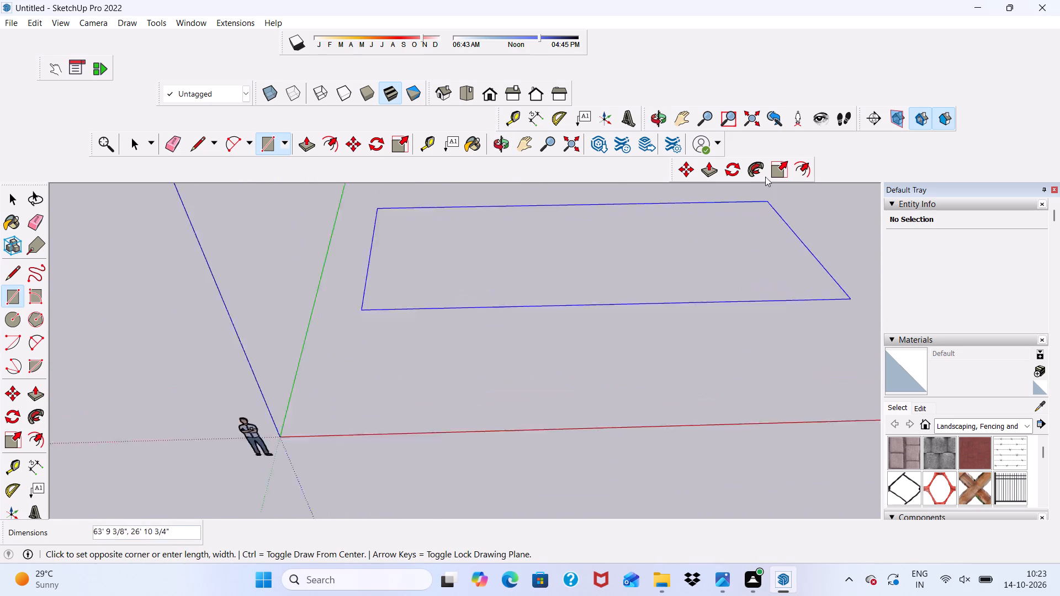
scroll(765, 177, up, 6)
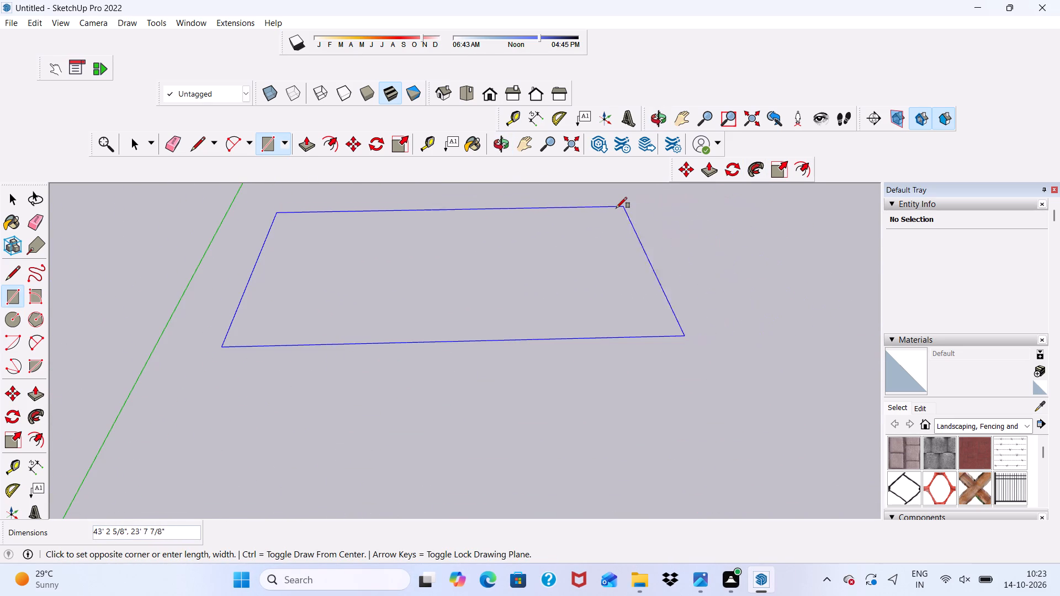
click(616, 208)
key(space)
Offset the ground rectangle's edges inward by 9" to form the wall-thickness outline.
scroll(558, 338, down, 5)
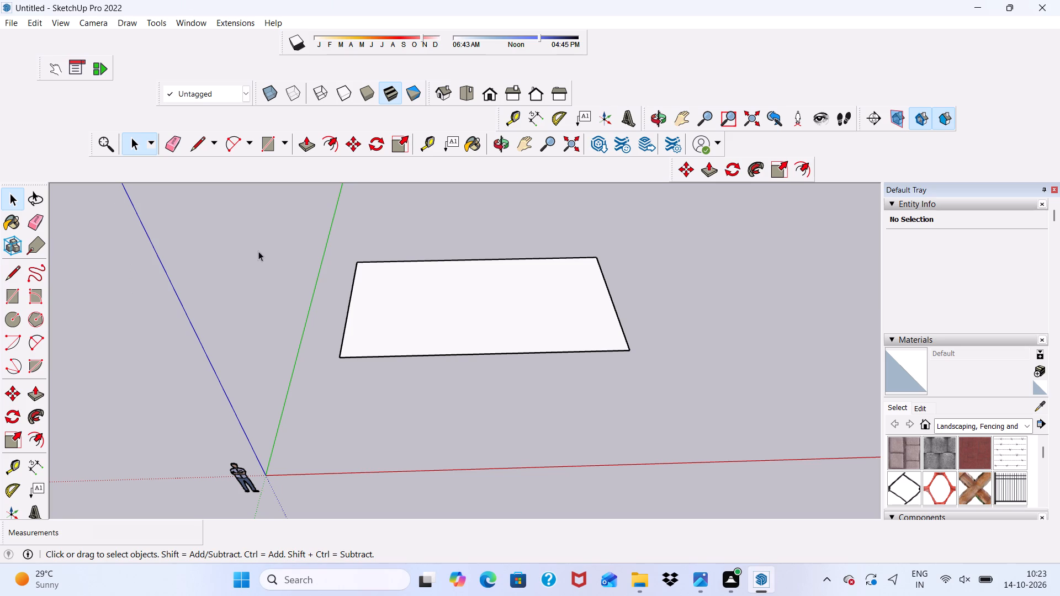
key(space)
scroll(381, 310, up, 2)
scroll(449, 281, up, 4)
scroll(449, 302, down, 6)
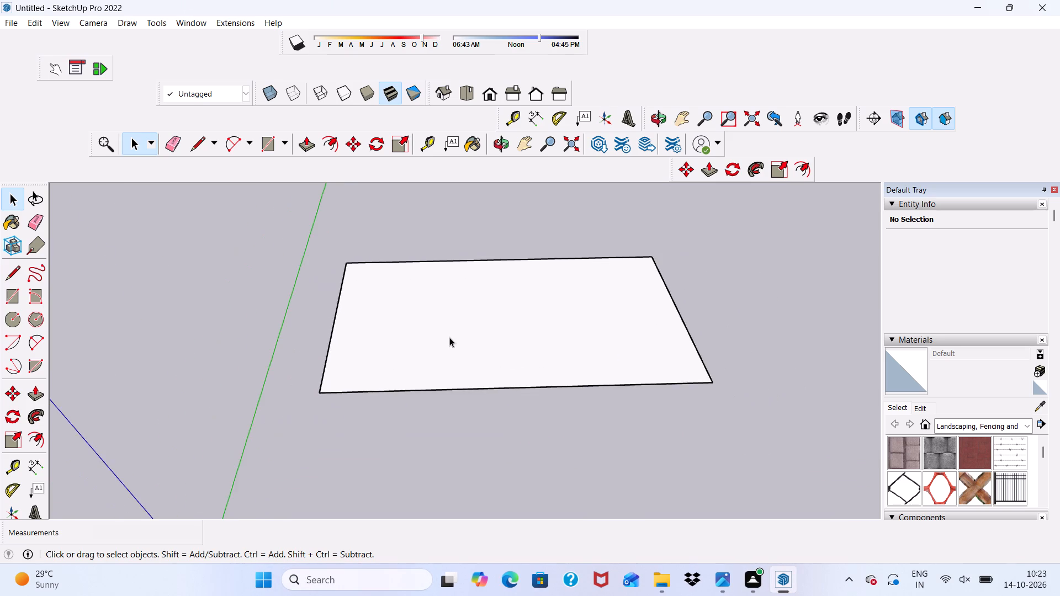
middle_drag(449, 337, 424, 397)
scroll(424, 397, up, 1)
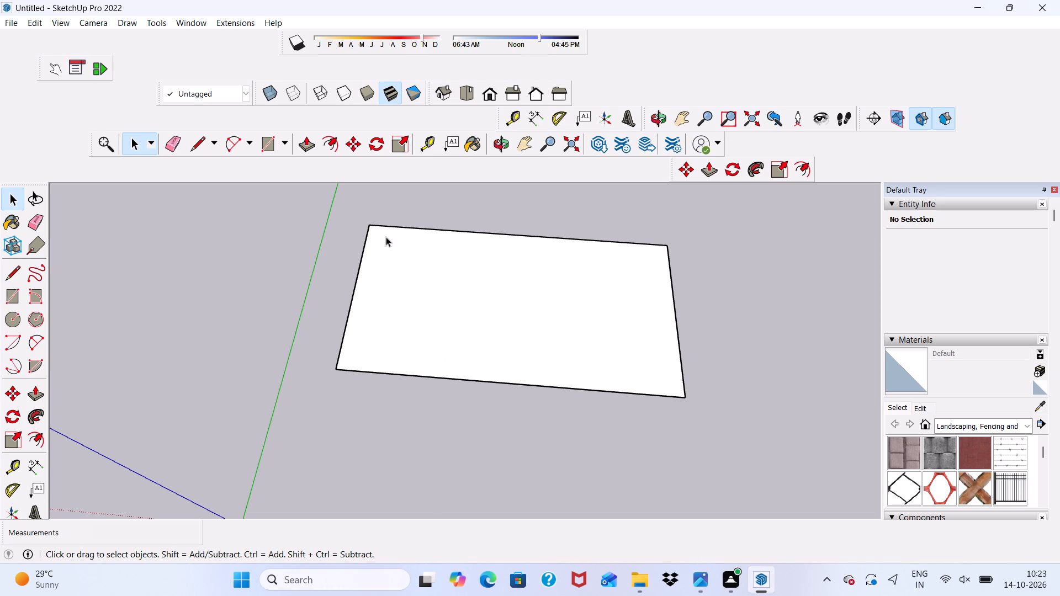
click(333, 141)
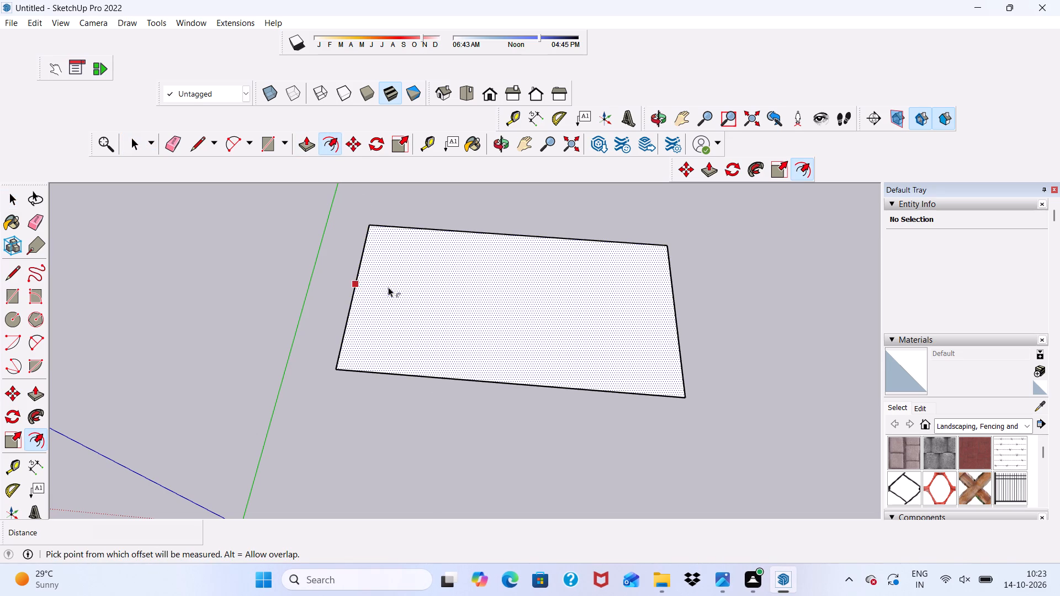
click(388, 287)
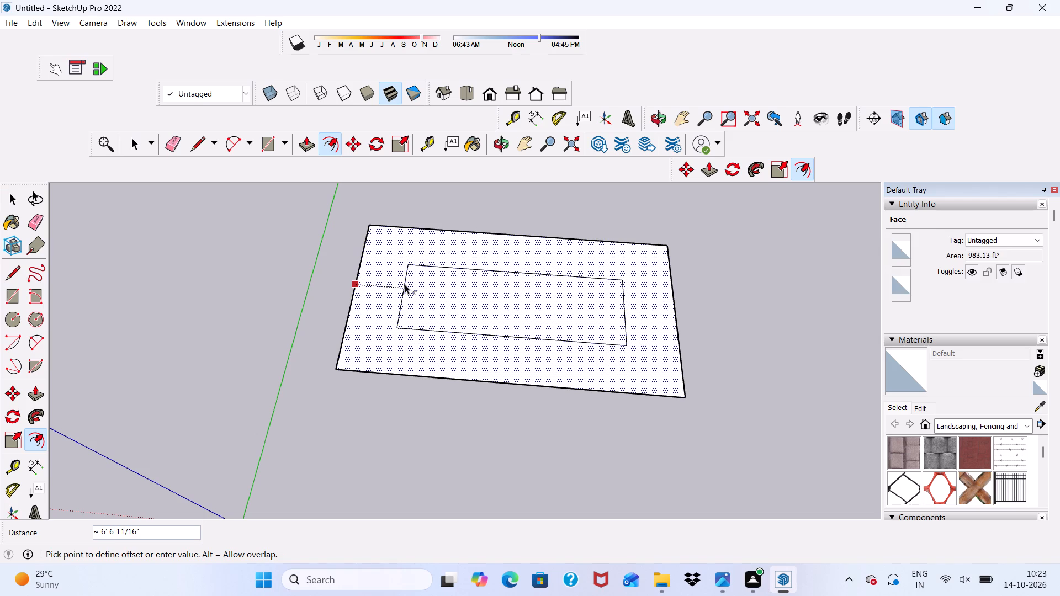
key(9)
key(shift+quotedbl)
key(Return)
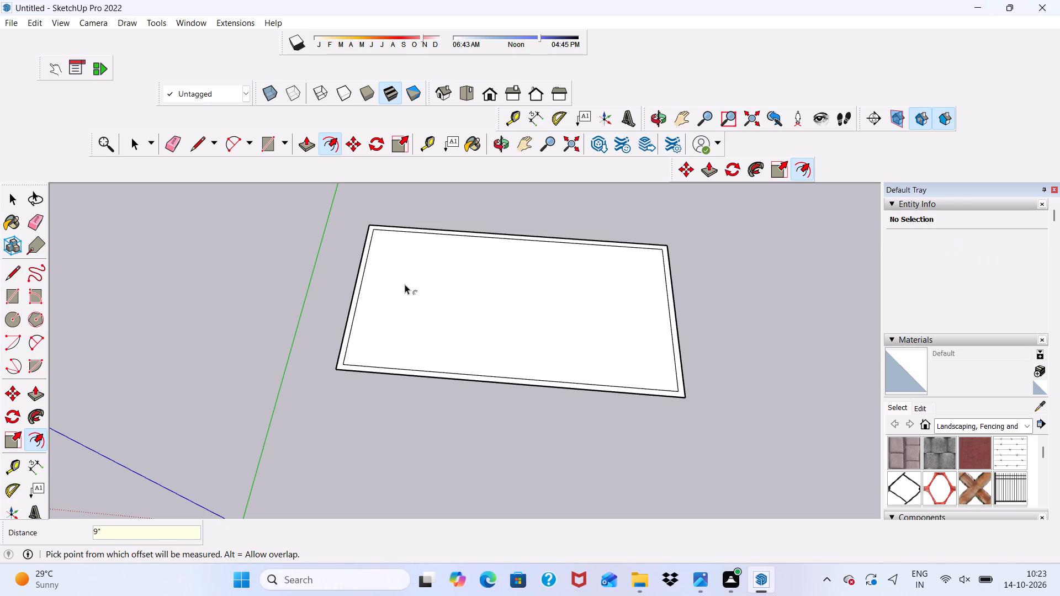
key(space)
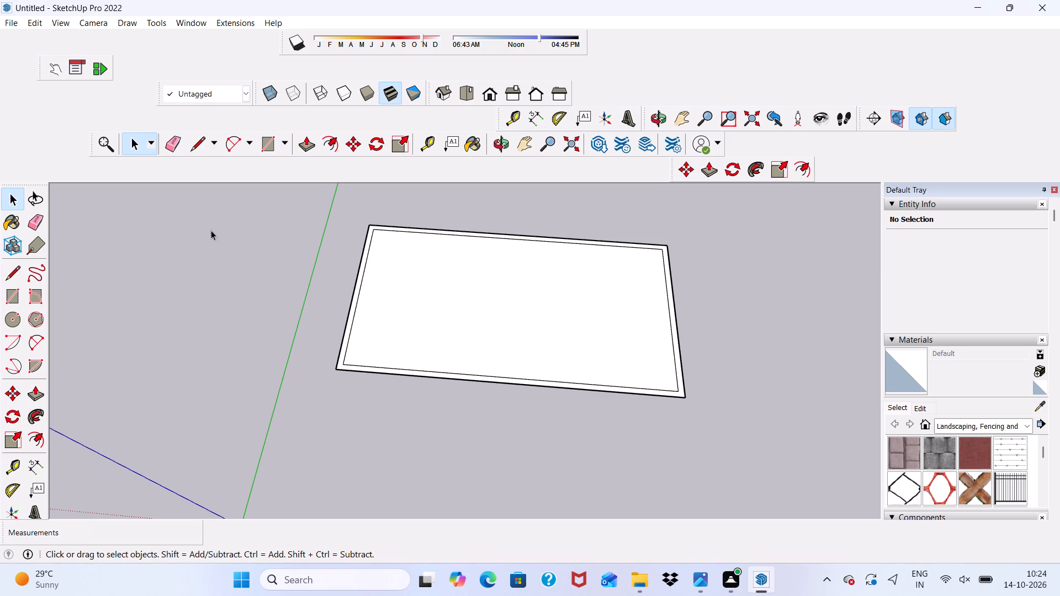
Push/Pull the border face between the two outlines up 10' to raise the walls.
click(305, 142)
scroll(367, 357, up, 6)
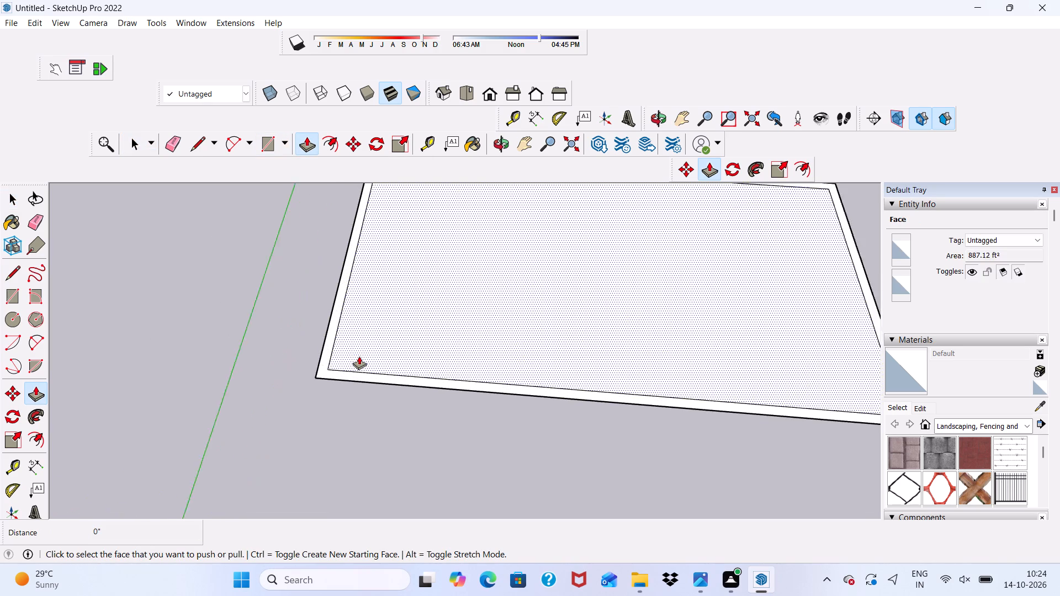
click(316, 362)
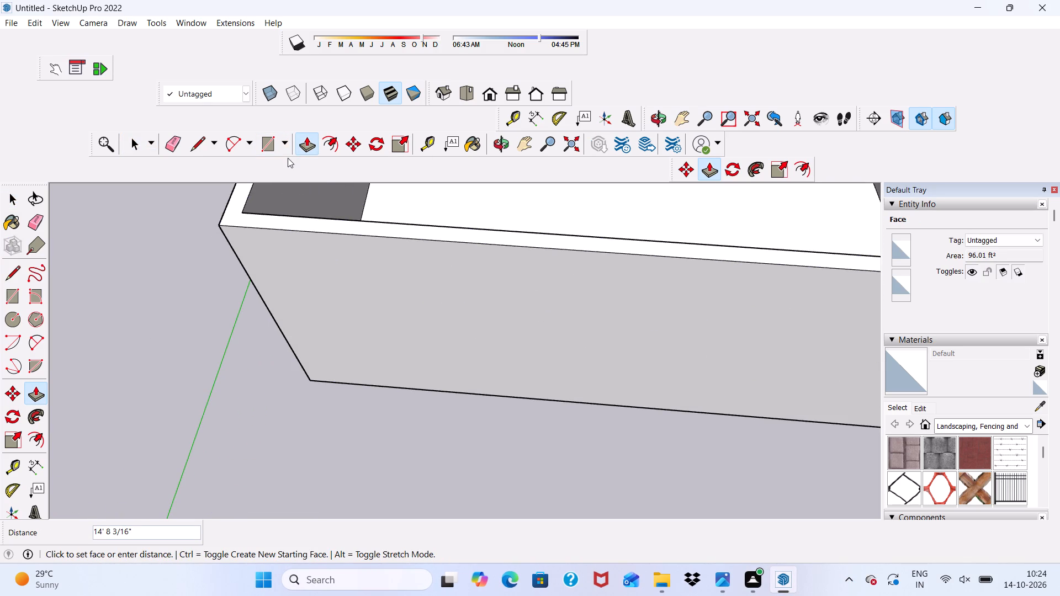
text(10')
key(Return)
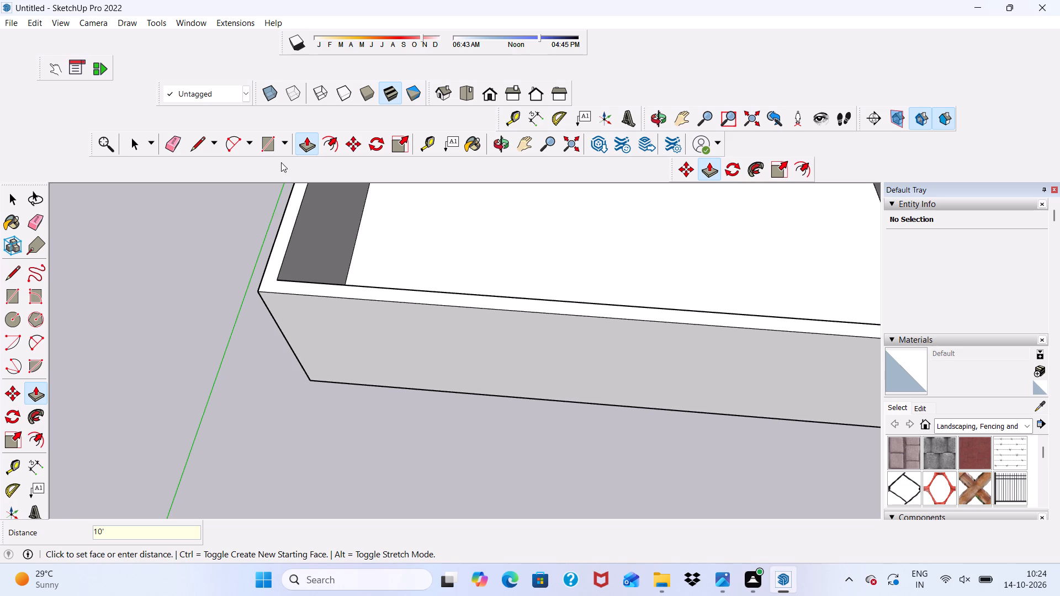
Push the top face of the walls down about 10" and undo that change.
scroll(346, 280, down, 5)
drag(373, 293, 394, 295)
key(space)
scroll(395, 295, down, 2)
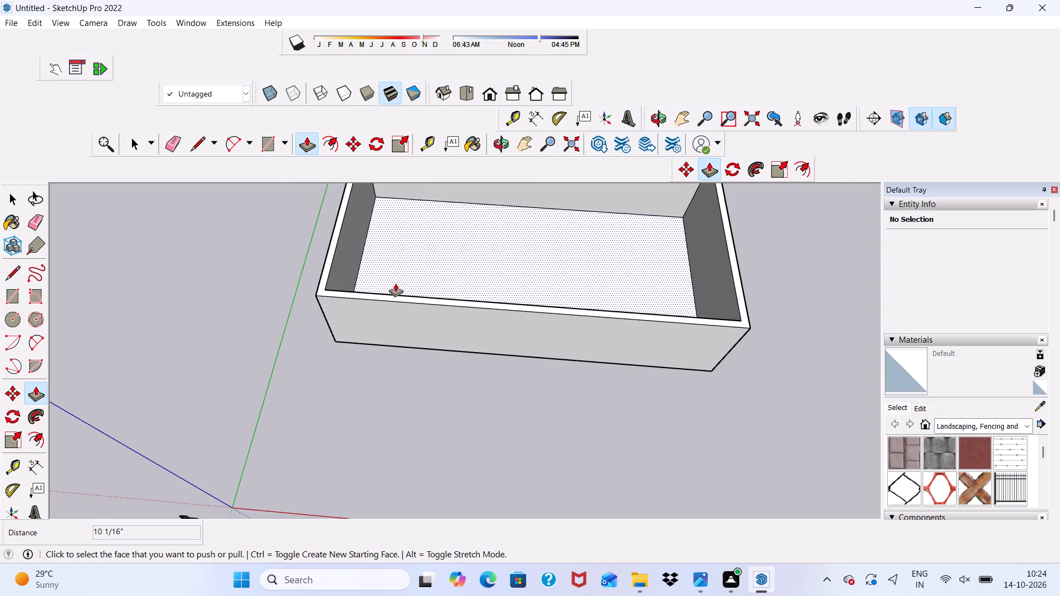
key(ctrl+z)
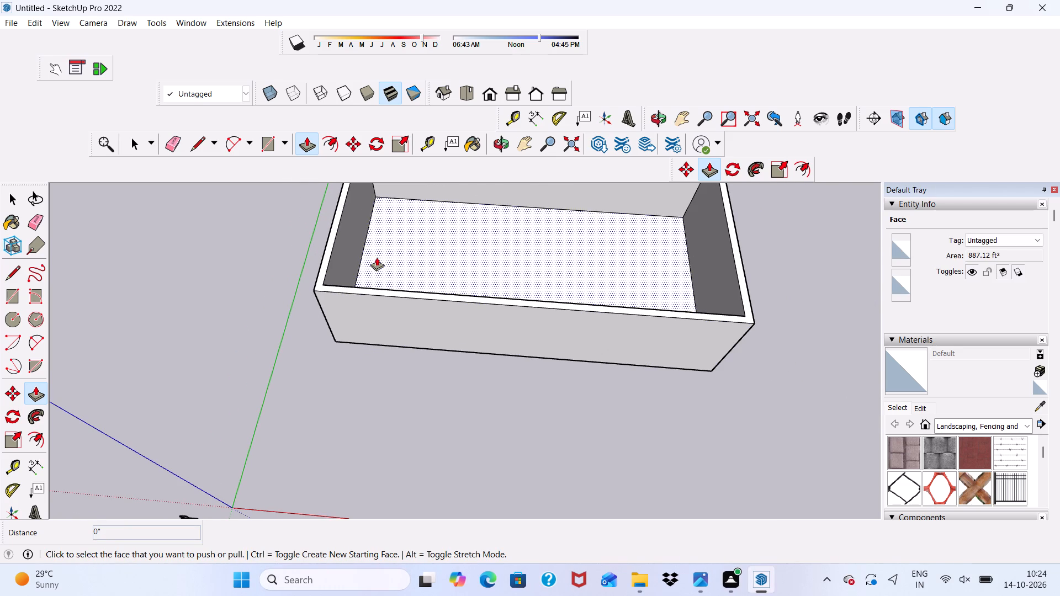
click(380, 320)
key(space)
Draw a rectangle about 14' by 9' on the right part of the long front wall, starting on its bottom edge.
scroll(393, 321, down, 3)
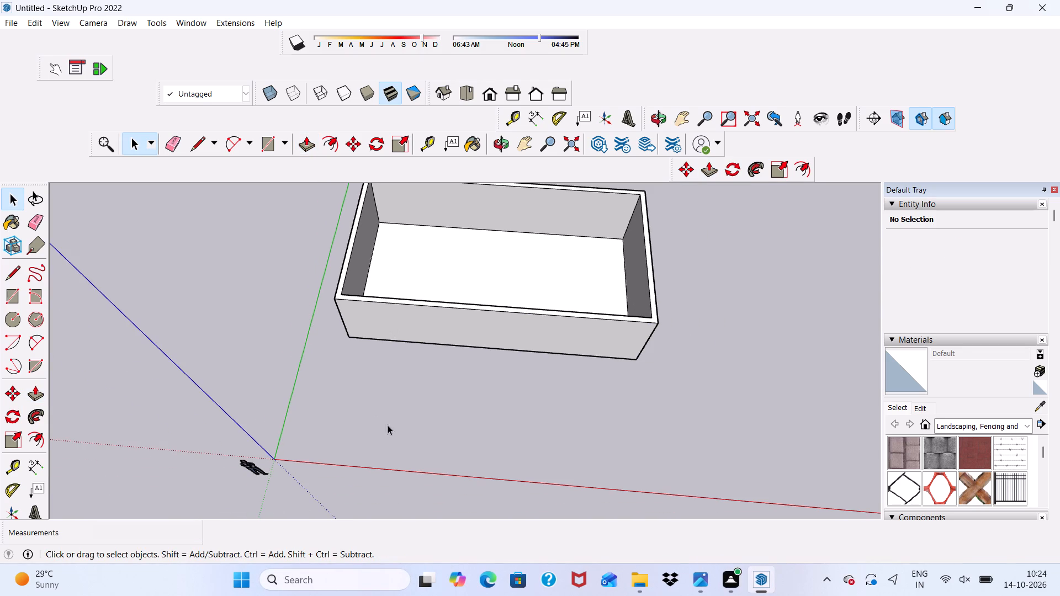
key(space)
scroll(436, 435, down, 1)
middle_drag(469, 451, 484, 248)
scroll(484, 248, up, 5)
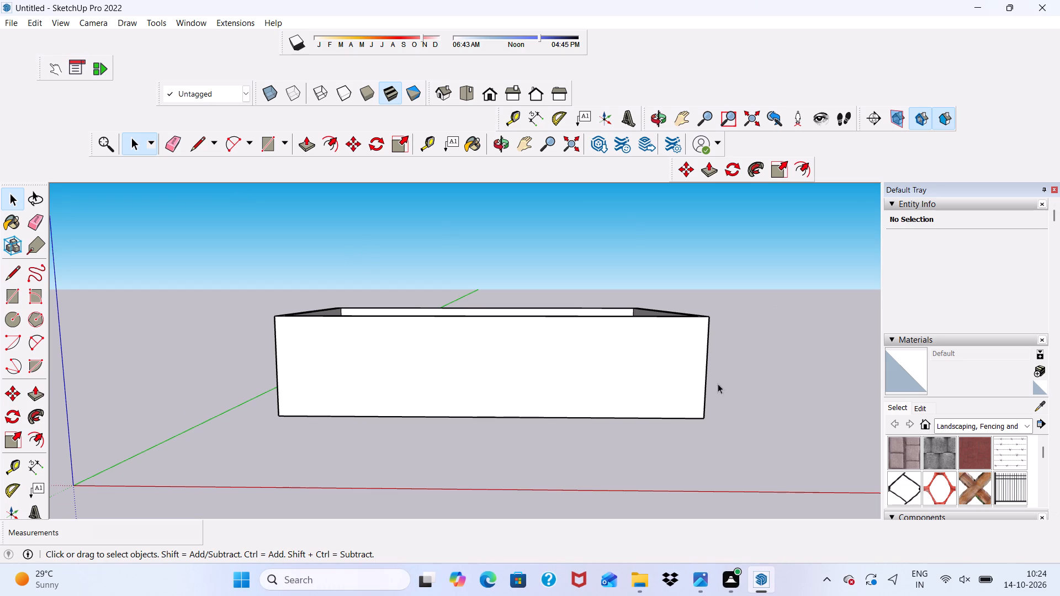
scroll(721, 382, up, 4)
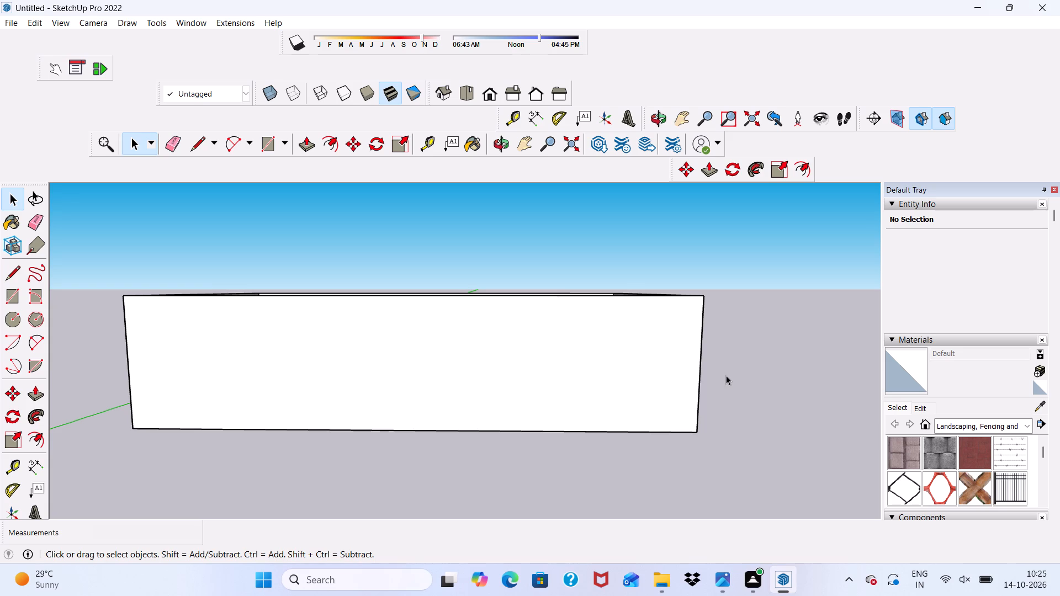
scroll(550, 334, down, 2)
middle_drag(552, 334, 540, 396)
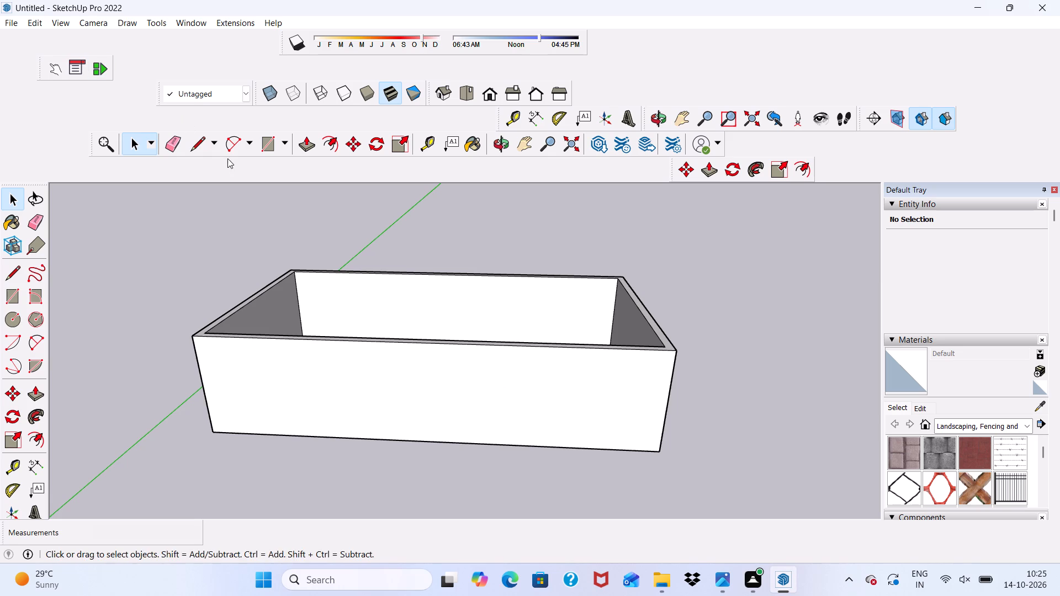
click(266, 145)
scroll(501, 352, down, 1)
middle_drag(501, 352, 508, 308)
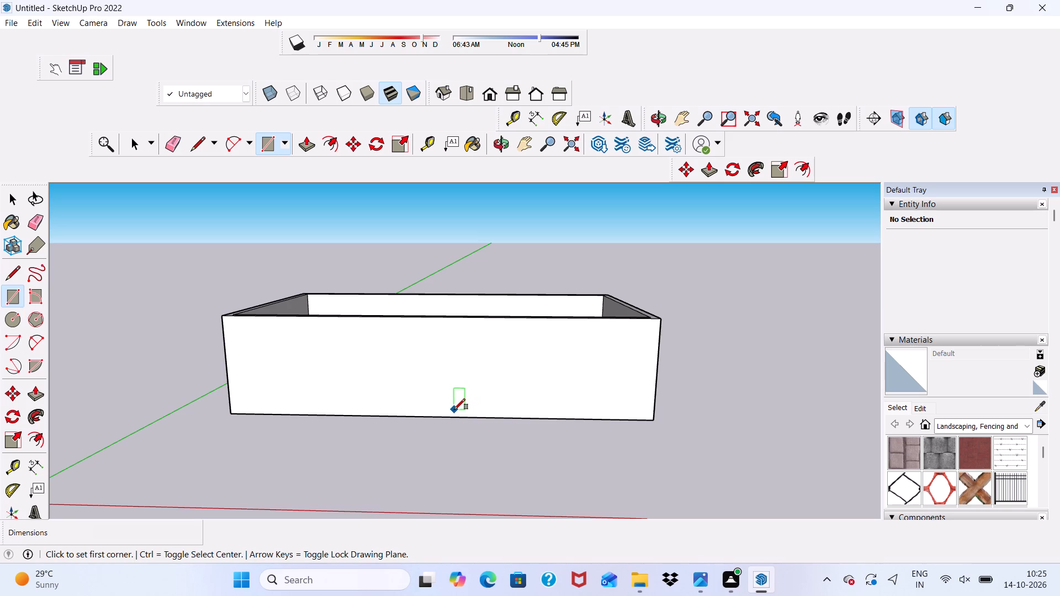
click(489, 419)
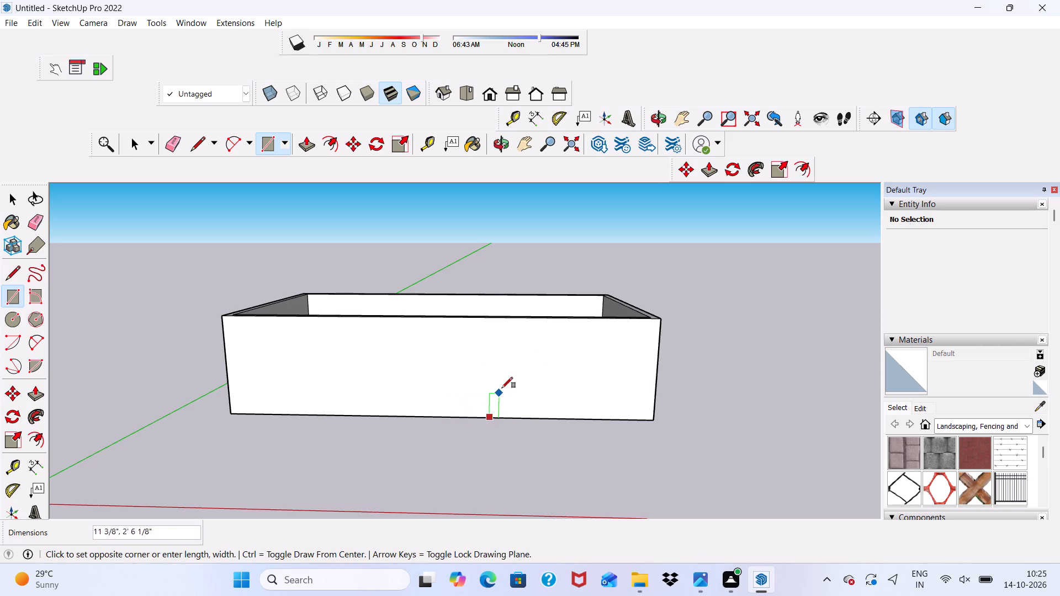
click(637, 331)
key(space)
Offset the front wall rectangle's outline inward by 6" to form a frame border.
click(594, 361)
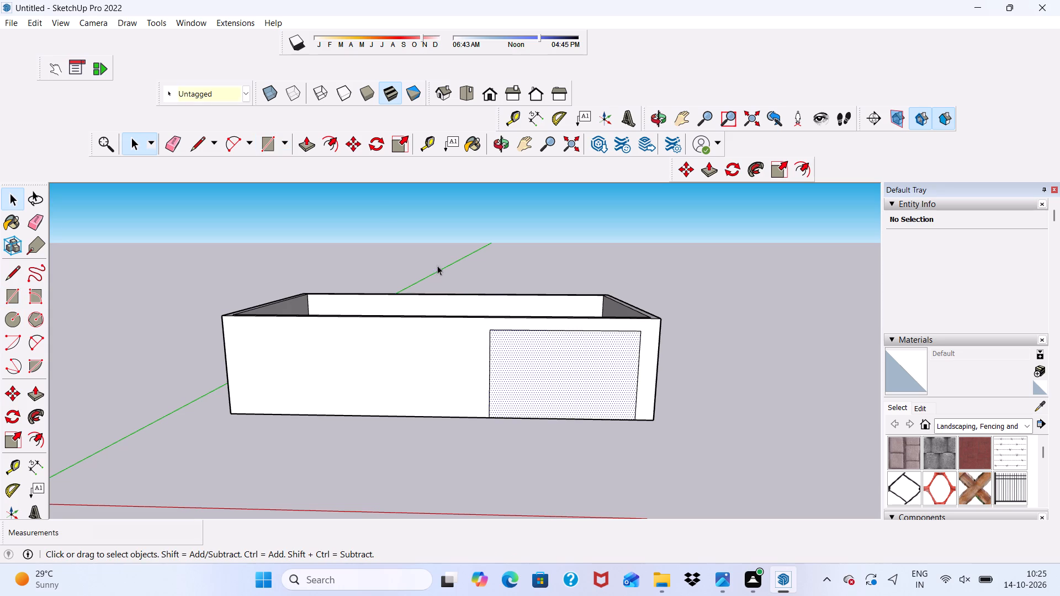
click(326, 140)
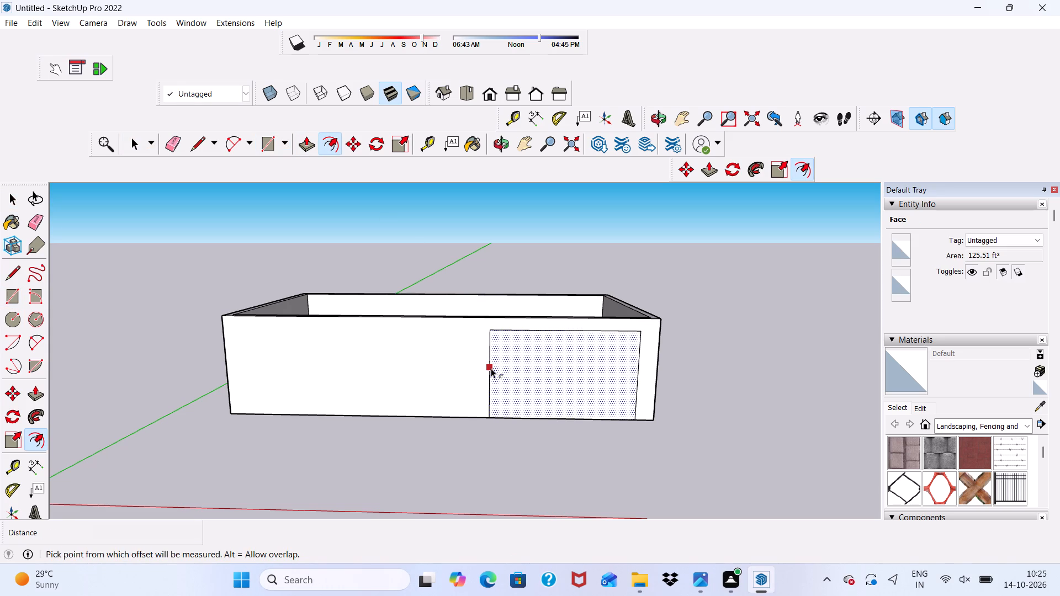
click(491, 368)
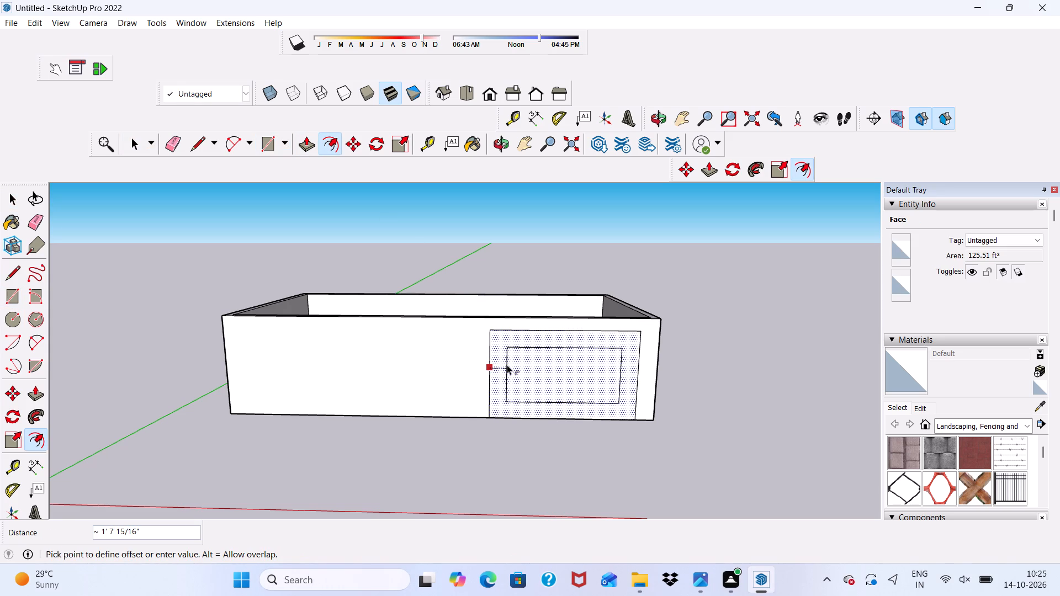
key(3)
key(BackSpace)
key(6)
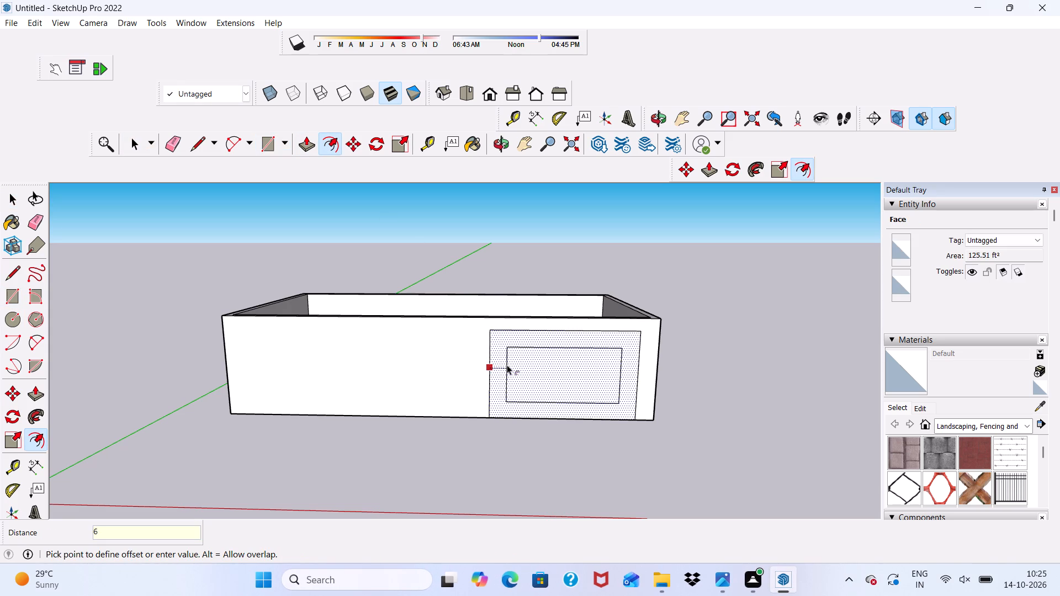
key(shift+quotedbl)
key(Return)
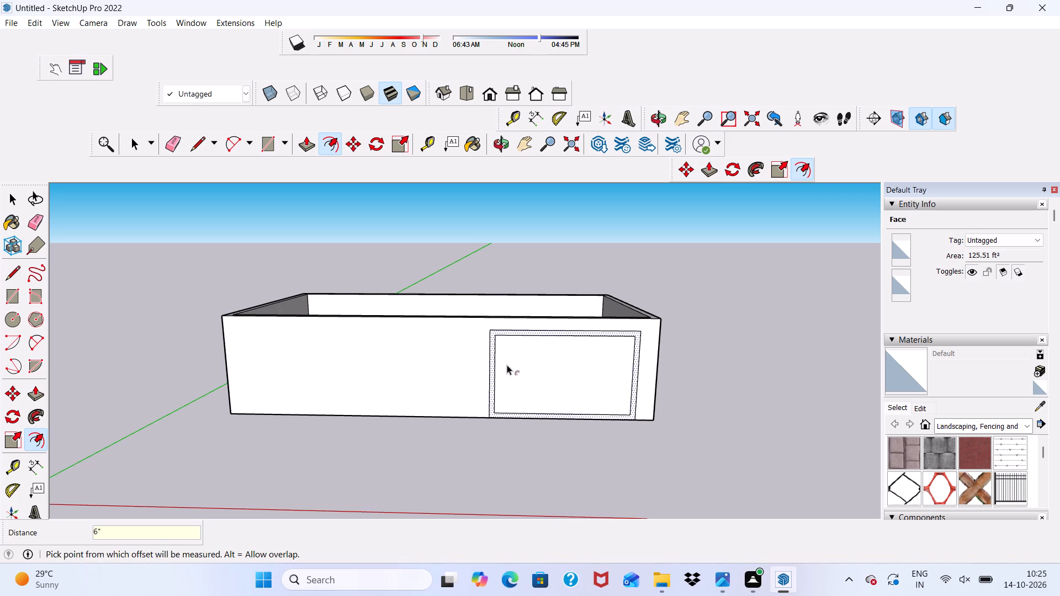
Erase the bottom edges of the inset outline and border where the frame meets the wall's base.
key(space)
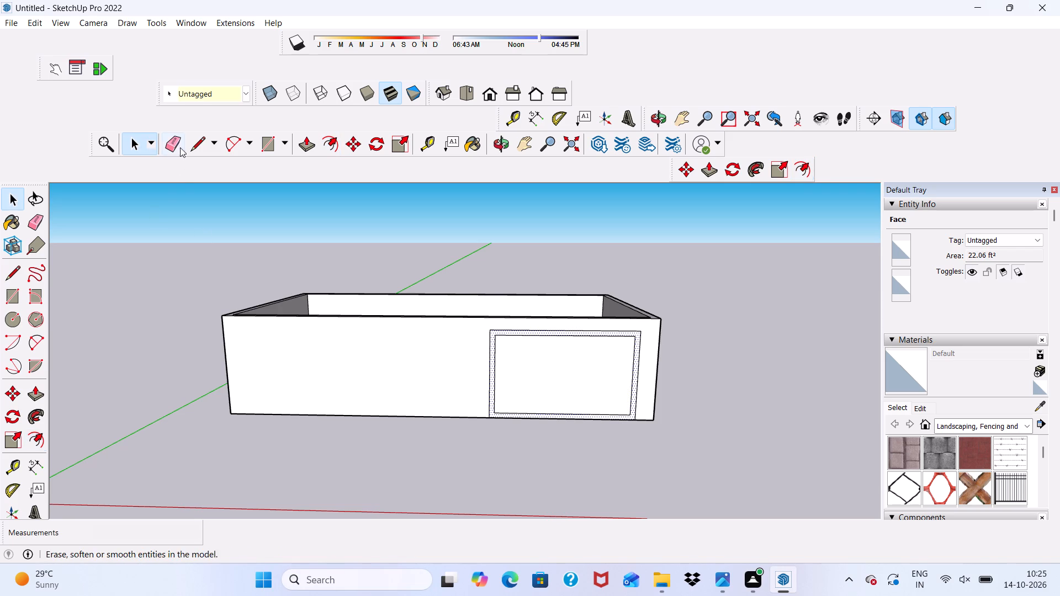
click(174, 140)
scroll(510, 392, up, 3)
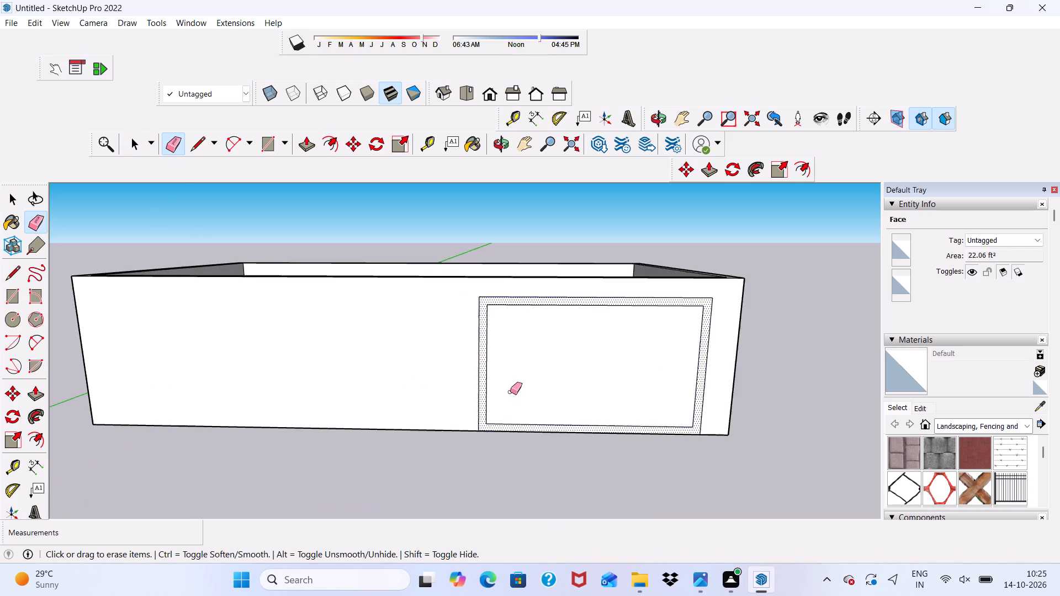
scroll(510, 392, up, 8)
drag(483, 433, 492, 441)
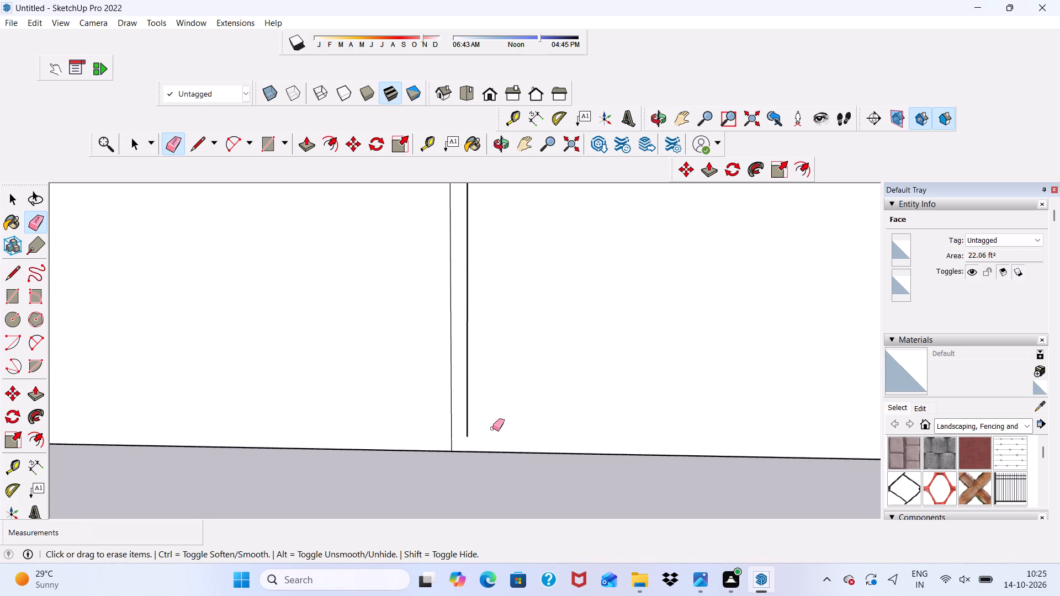
key(space)
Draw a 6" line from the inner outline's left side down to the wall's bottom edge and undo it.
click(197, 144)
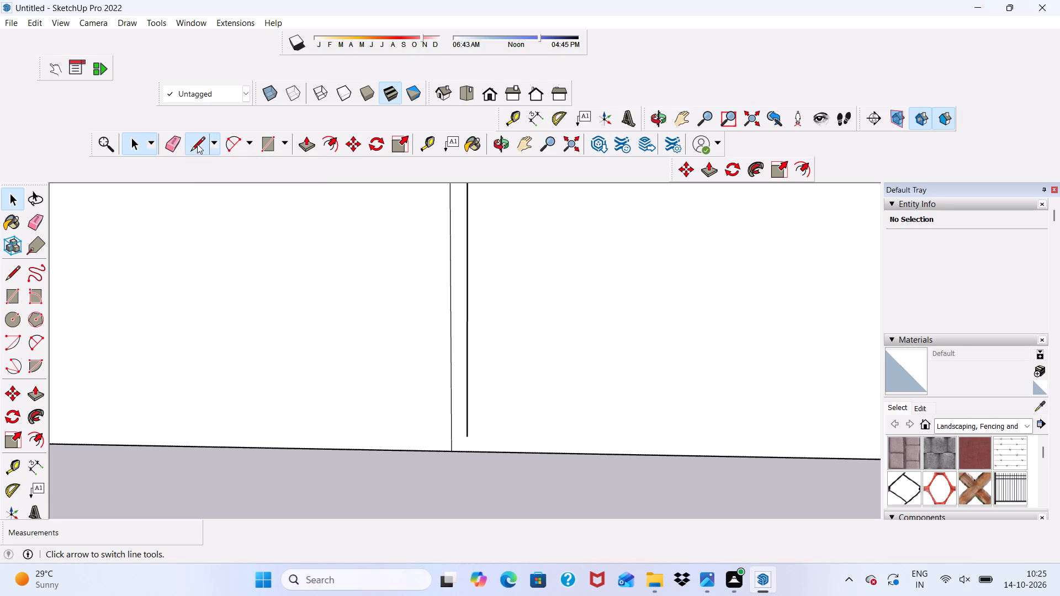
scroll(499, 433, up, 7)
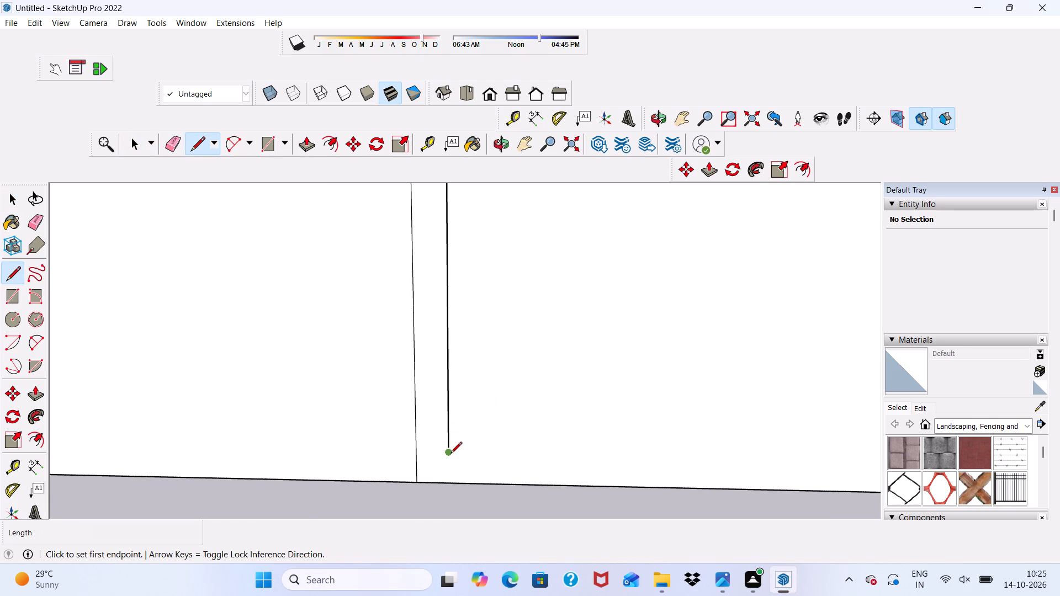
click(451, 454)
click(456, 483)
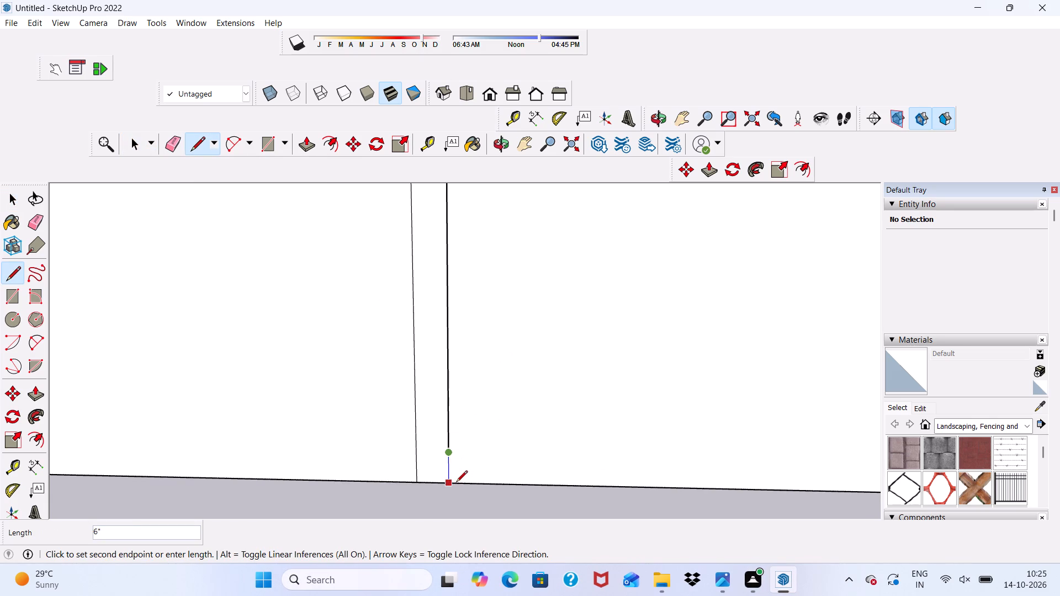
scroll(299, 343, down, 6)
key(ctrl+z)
Extend the left side of the inner frame outline with a 6" vertical line down to the wall's bottom edge.
scroll(383, 423, up, 3)
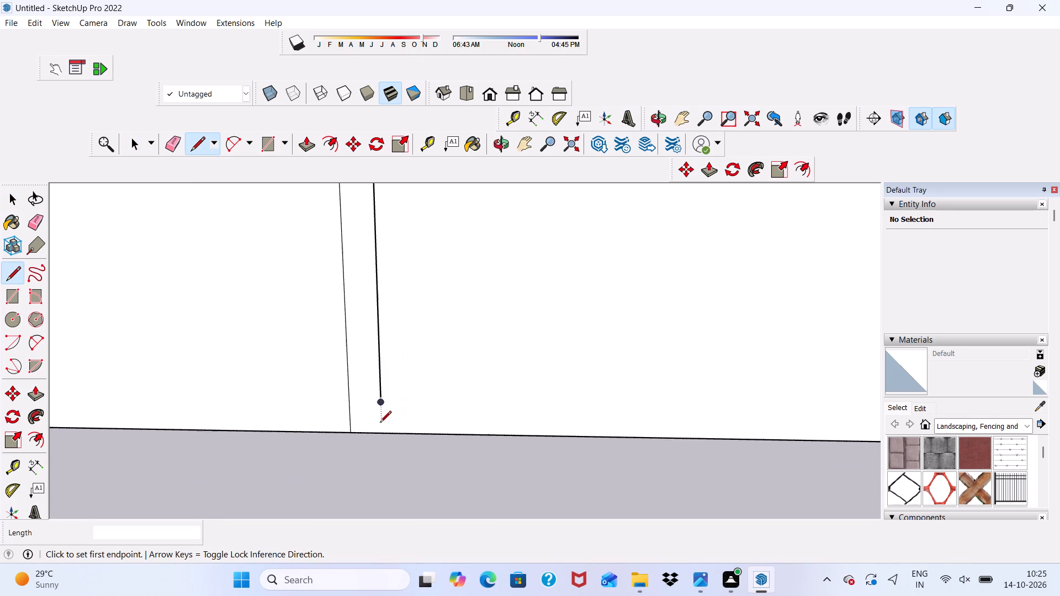
scroll(380, 423, up, 14)
click(383, 407)
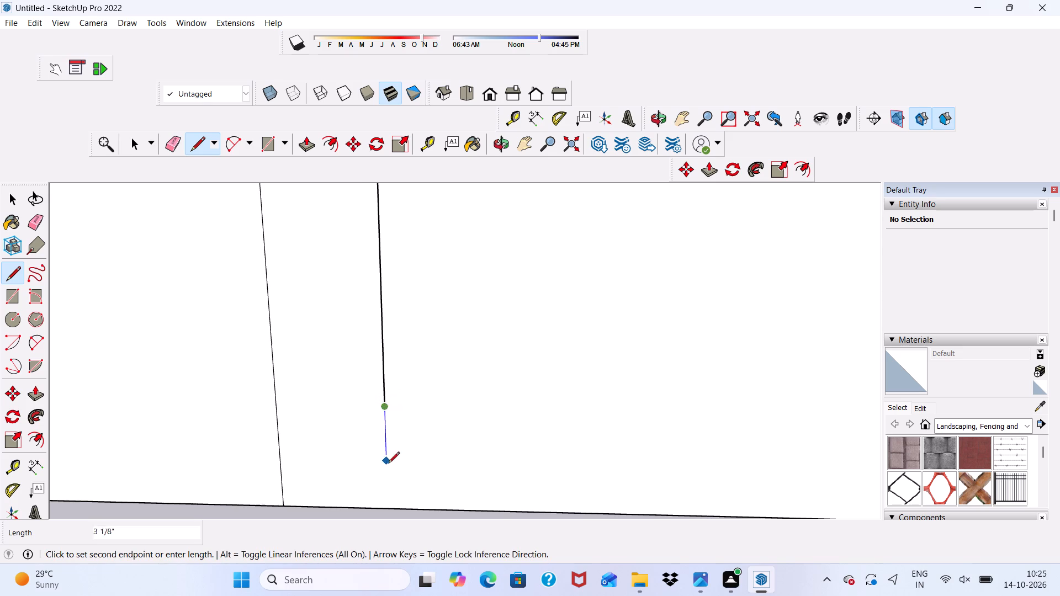
scroll(388, 486, down, 10)
scroll(392, 489, up, 6)
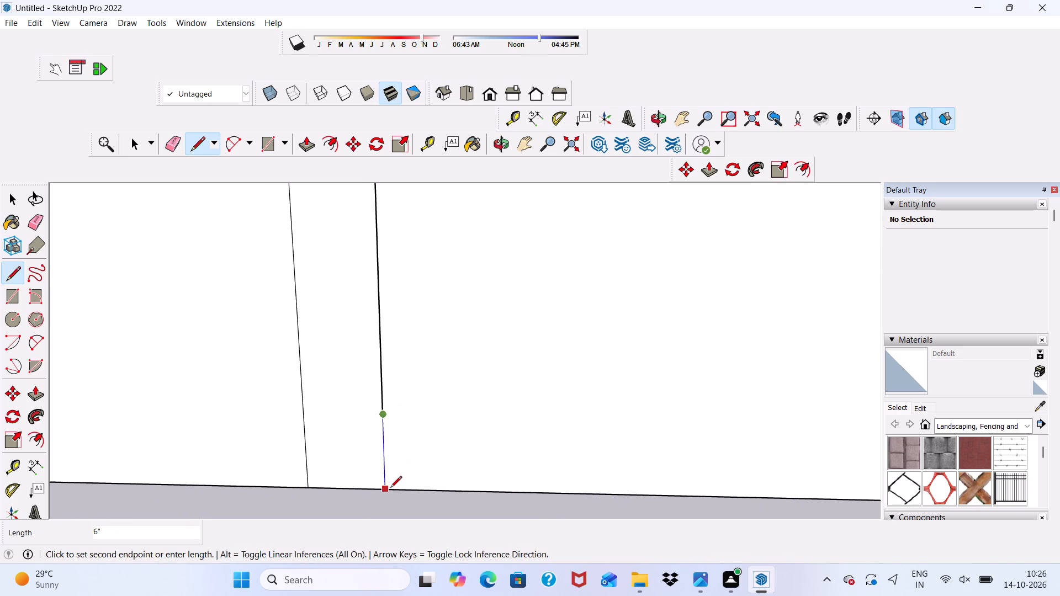
click(388, 493)
scroll(183, 321, down, 2)
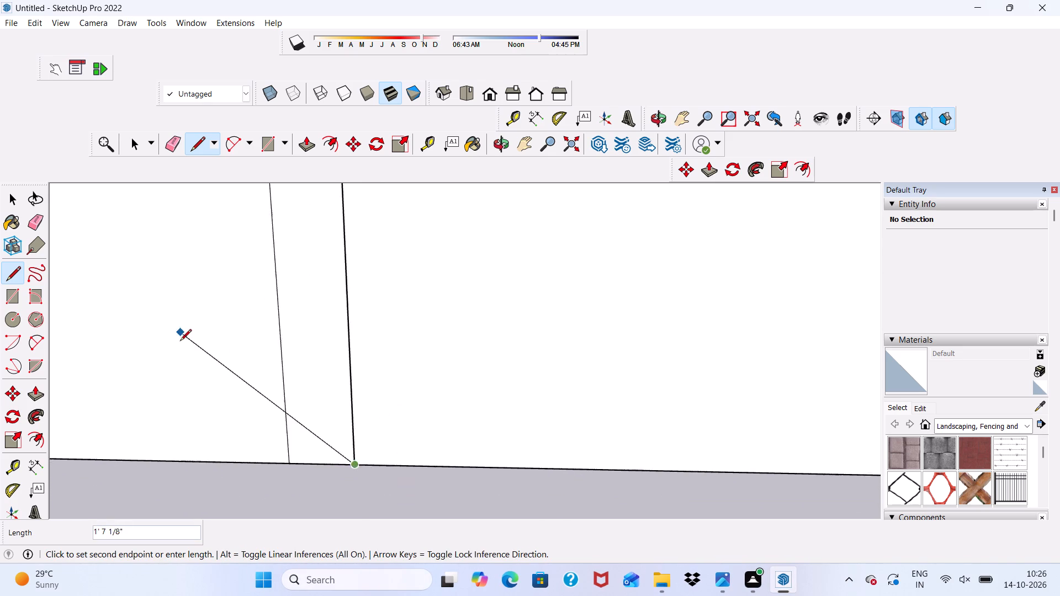
scroll(180, 342, down, 17)
scroll(73, 411, down, 7)
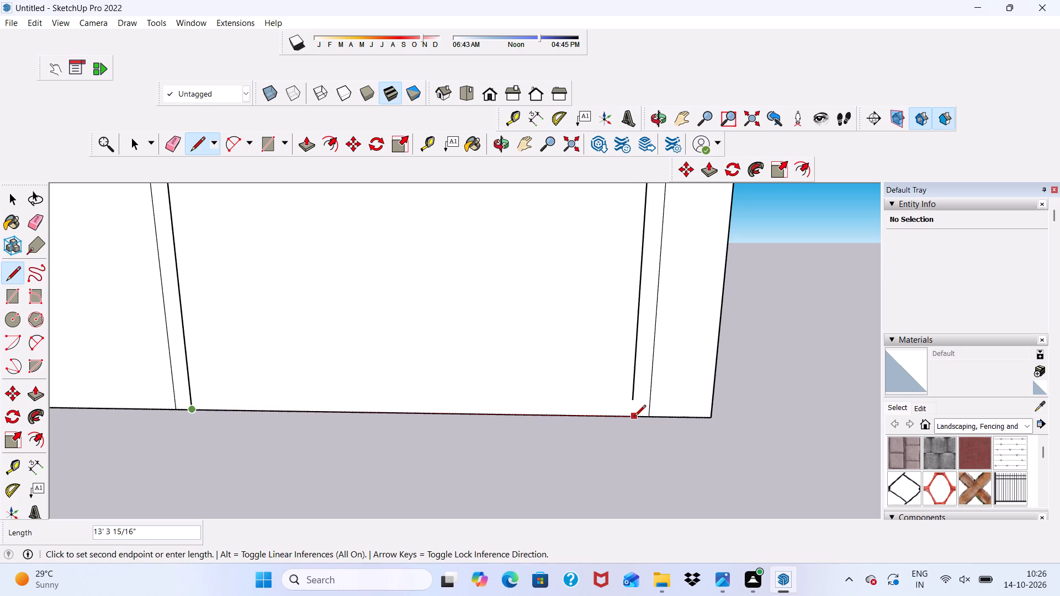
key(space)
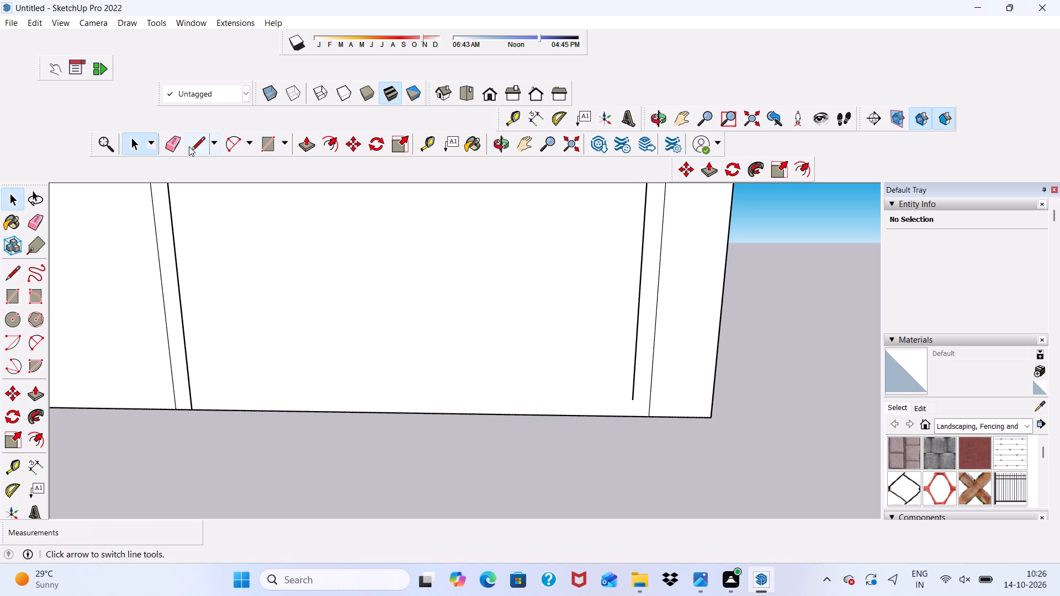
Extend the right side of the inner frame outline with a 6" vertical line down to the wall's bottom edge.
click(189, 146)
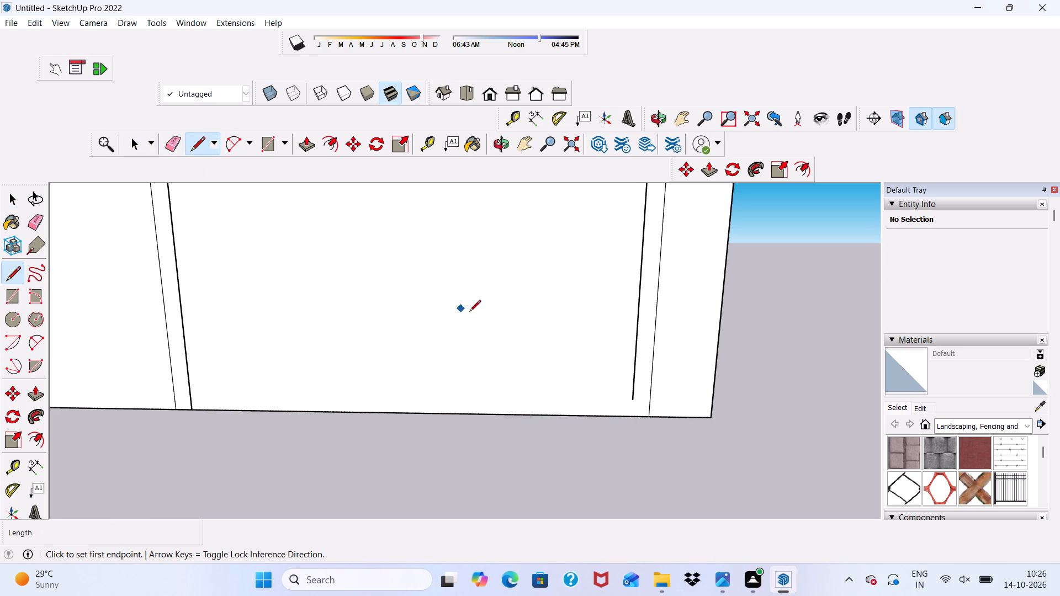
scroll(606, 440, up, 6)
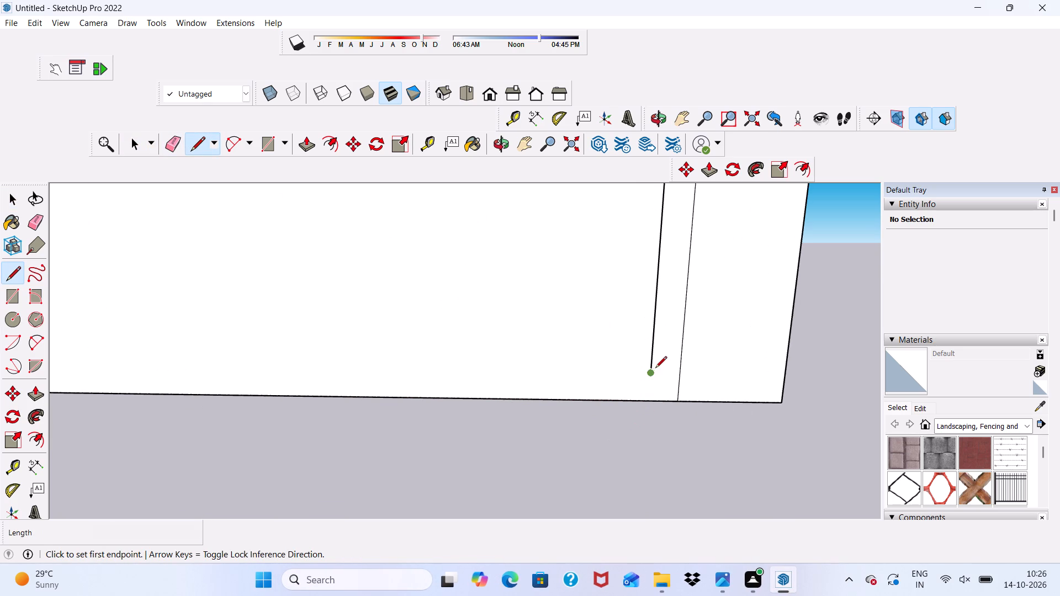
click(654, 374)
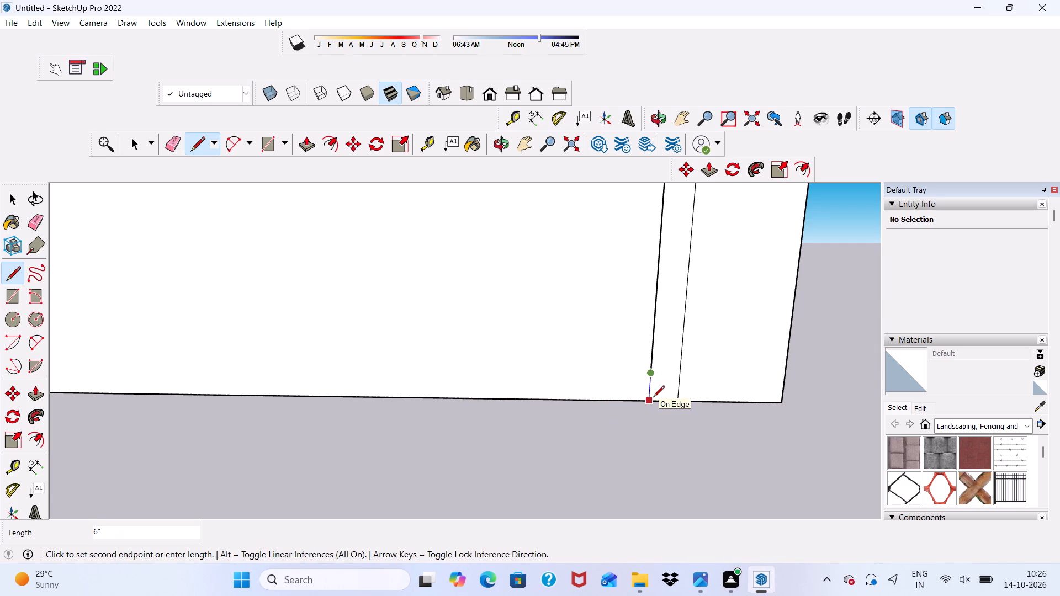
click(653, 398)
key(space)
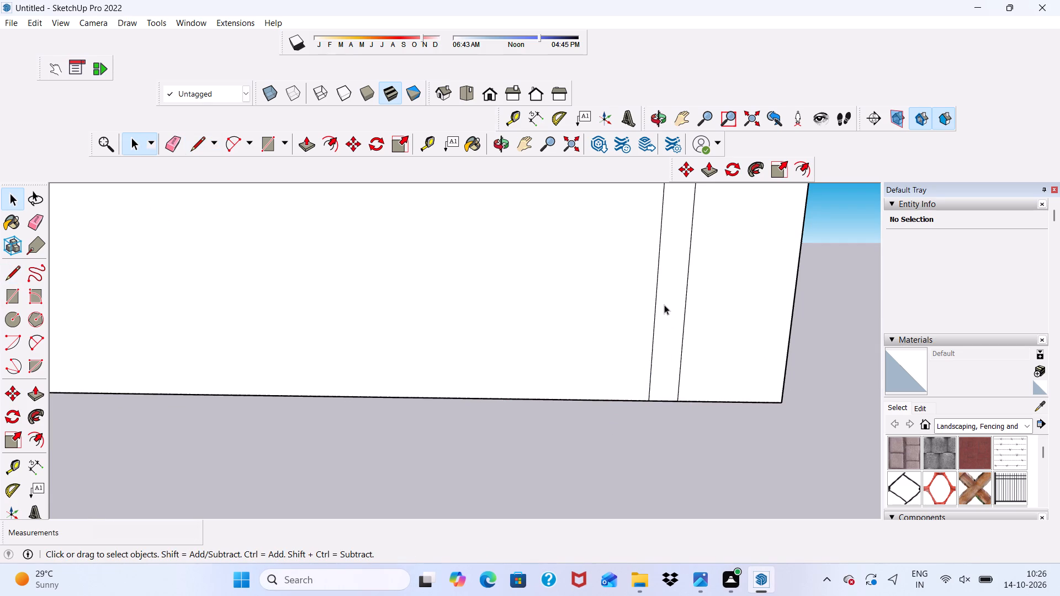
Push/Pull the U-shaped frame face outward 6" from the front wall.
click(664, 305)
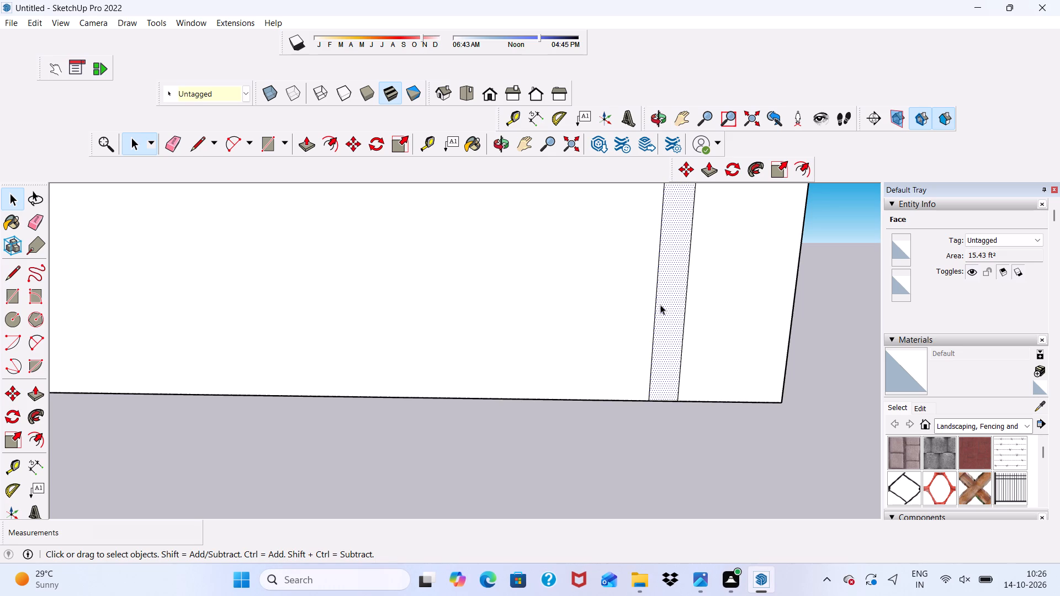
click(309, 140)
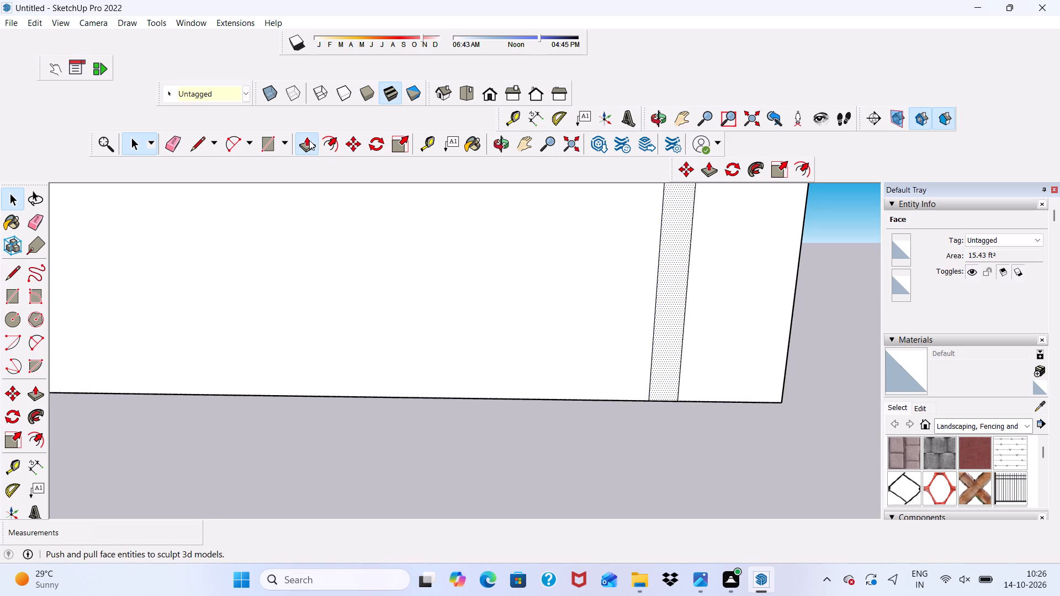
scroll(661, 287, down, 15)
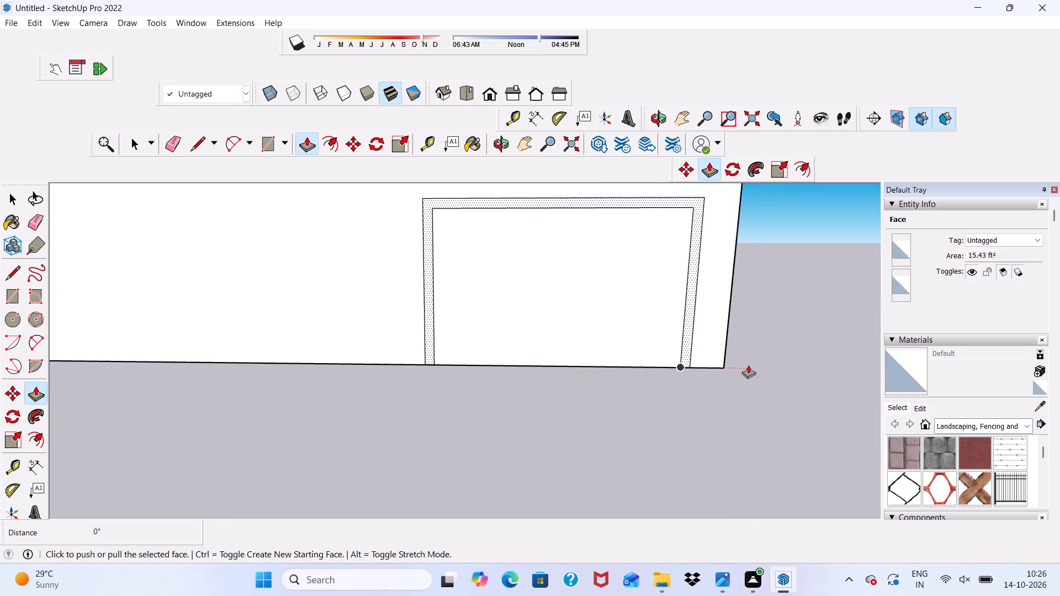
scroll(748, 365, down, 4)
scroll(671, 246, up, 5)
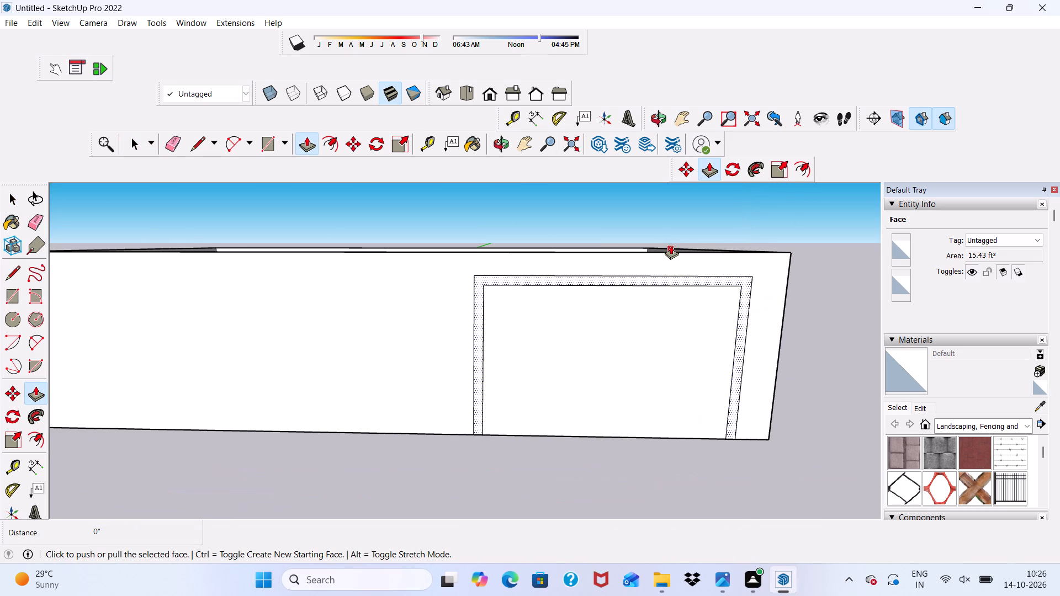
scroll(489, 292, up, 9)
click(471, 283)
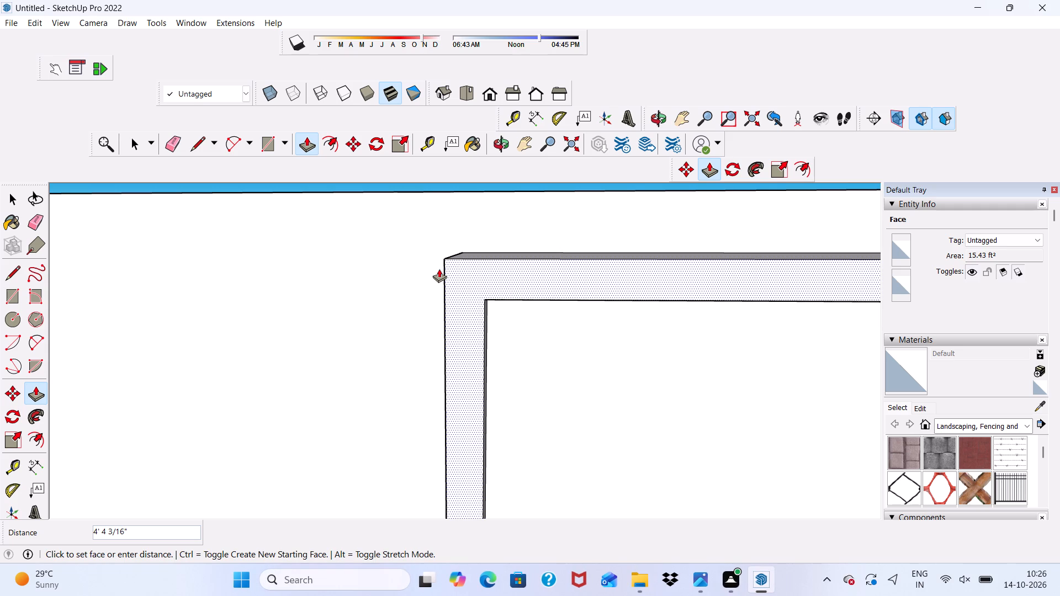
scroll(483, 286, down, 2)
scroll(484, 288, up, 1)
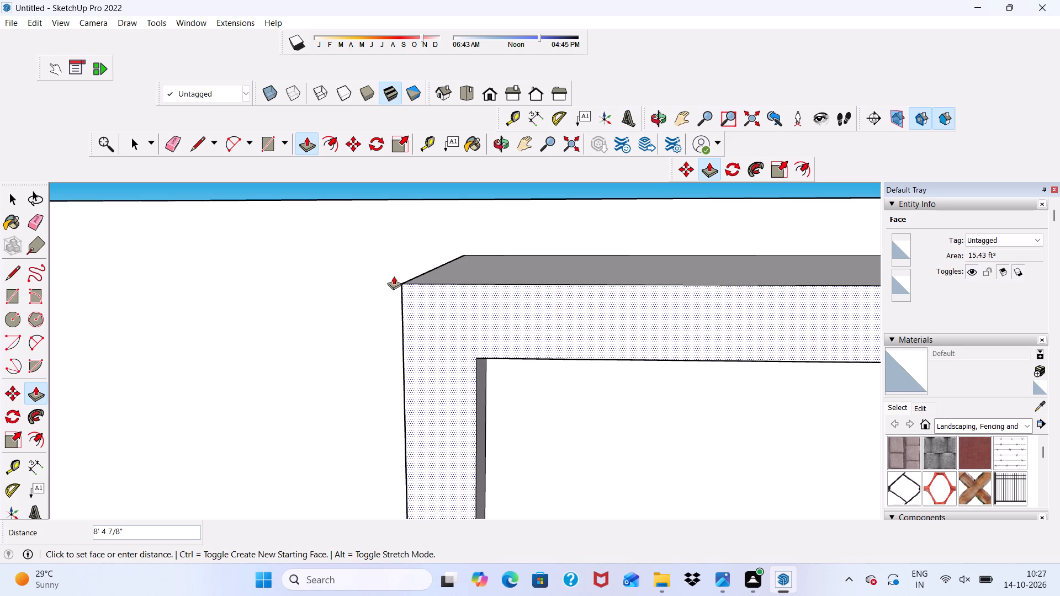
key(3)
key(BackSpace)
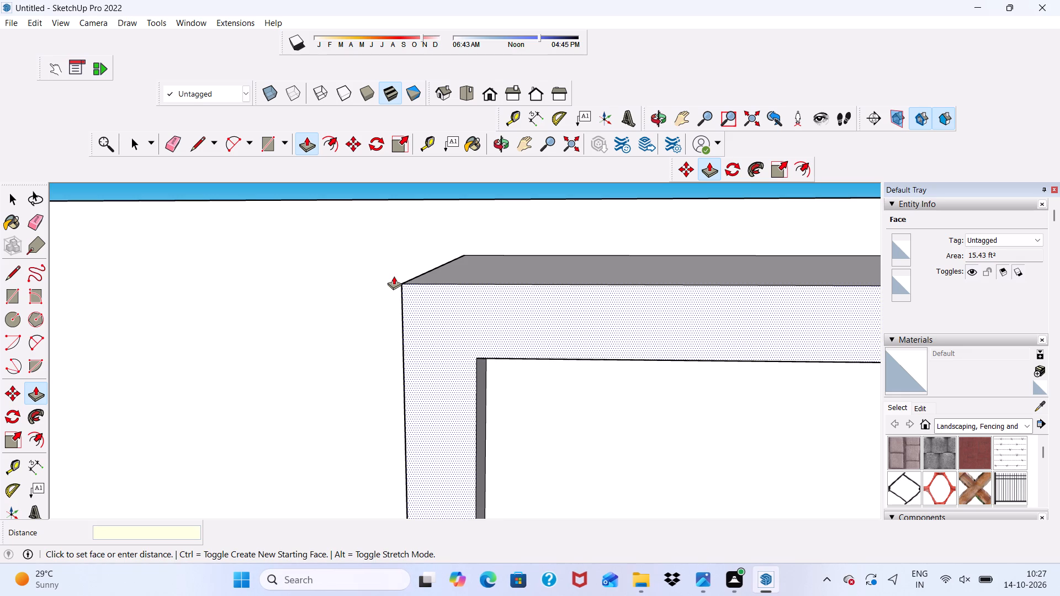
text(6")
key(Return)
key(space)
Draw a vertical rectangle about 7" by 8'4" near the middle of the framed area, from the frame's top inner edge to the wall's bottom edge.
scroll(394, 276, up, 2)
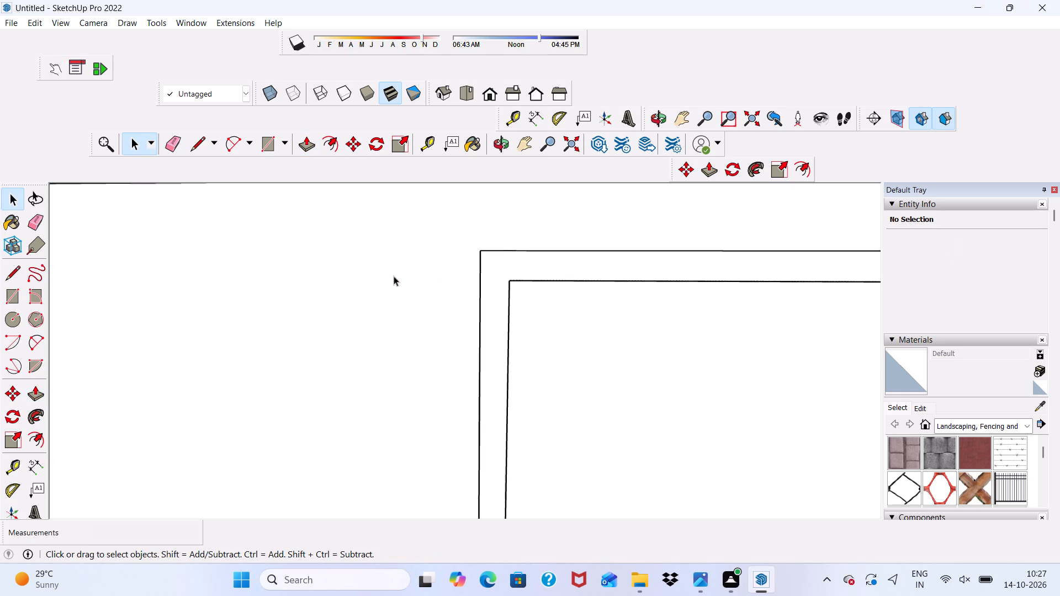
scroll(394, 275, down, 6)
scroll(571, 333, down, 7)
middle_drag(619, 339, 328, 291)
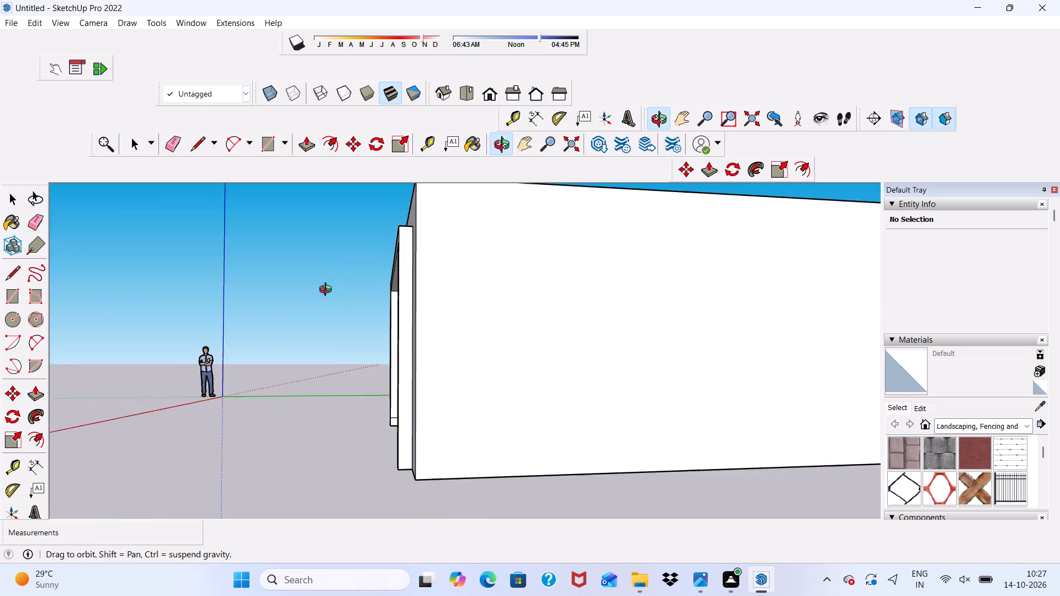
middle_drag(328, 291, 552, 313)
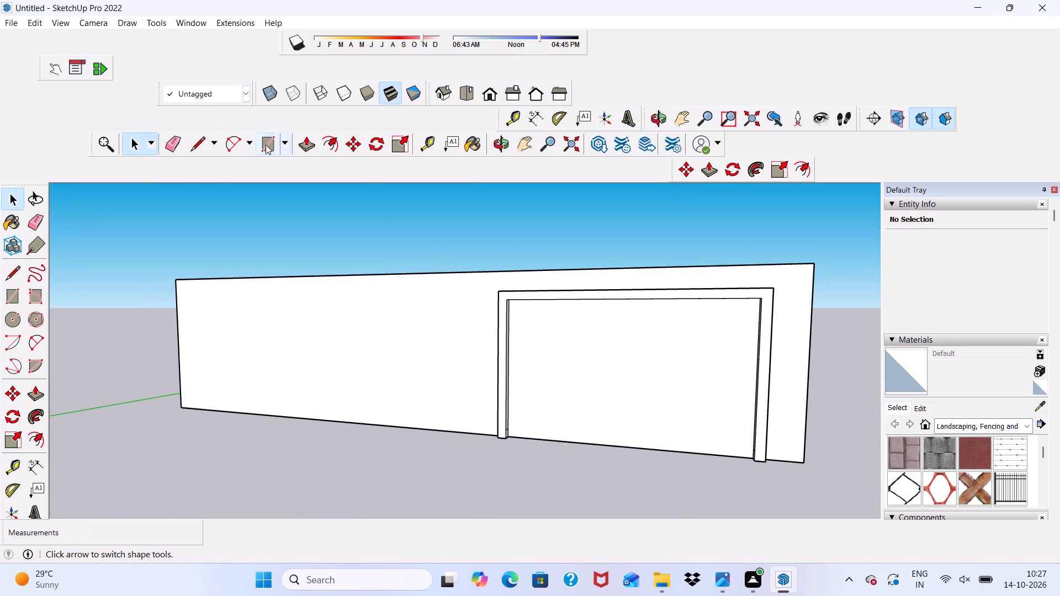
click(266, 145)
scroll(739, 377, up, 3)
scroll(494, 288, down, 1)
middle_drag(494, 288, 560, 221)
scroll(619, 299, up, 8)
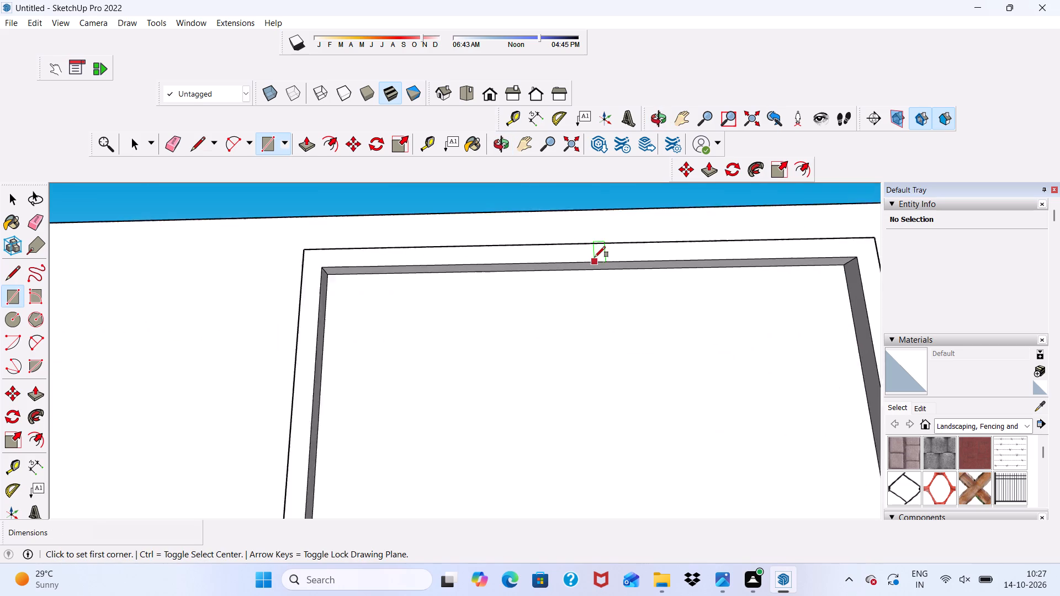
scroll(595, 257, up, 3)
click(596, 276)
scroll(606, 215, down, 4)
scroll(628, 374, down, 3)
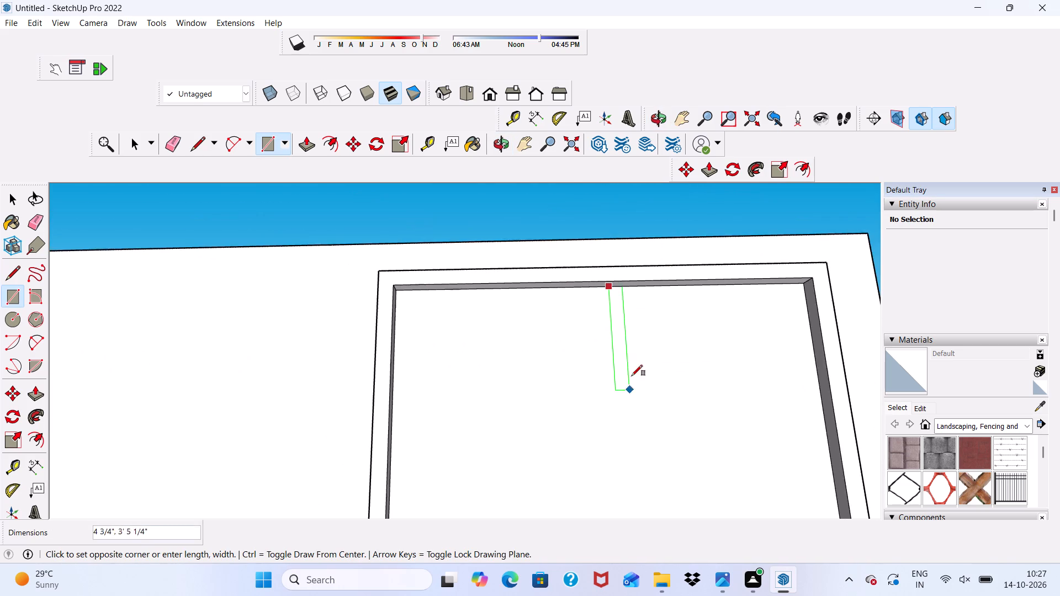
scroll(619, 301, down, 6)
scroll(644, 461, up, 2)
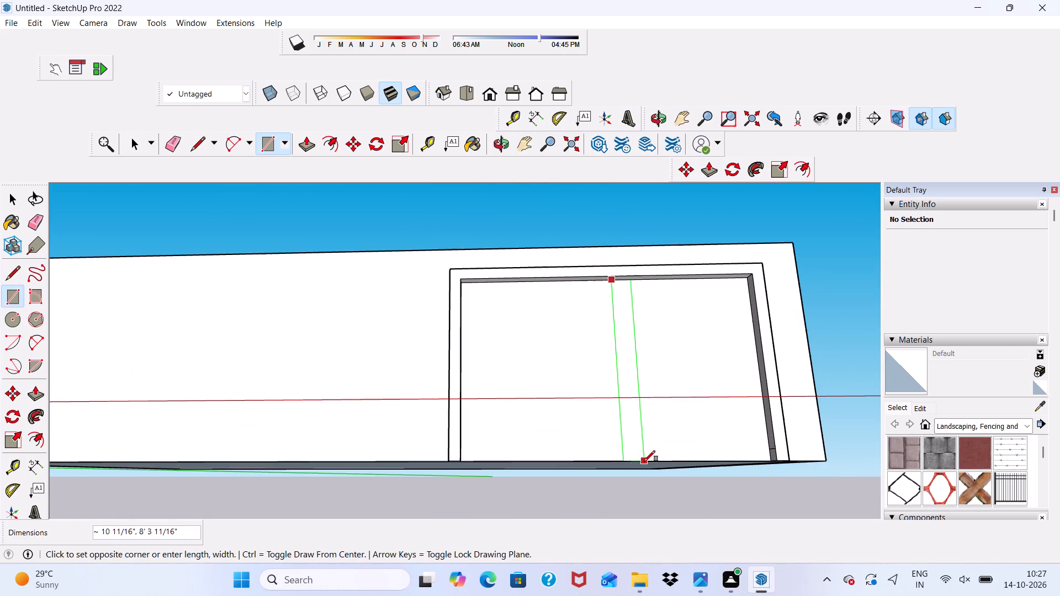
scroll(638, 461, up, 6)
click(638, 461)
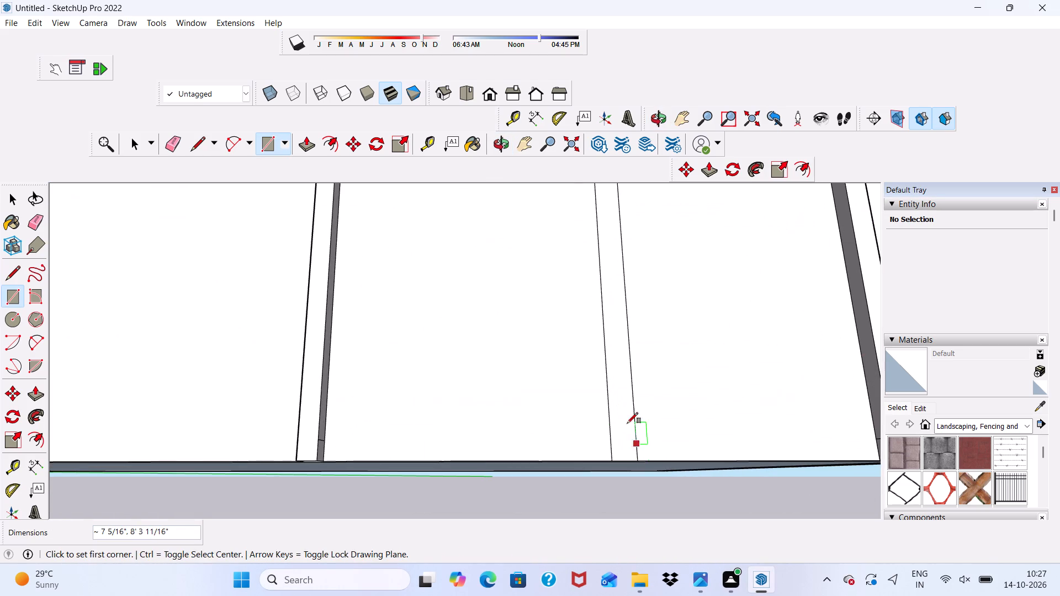
key(space)
Push/Pull the vertical strip inside the frame outward 6", flush with the frame, to form a dividing post.
scroll(590, 356, down, 10)
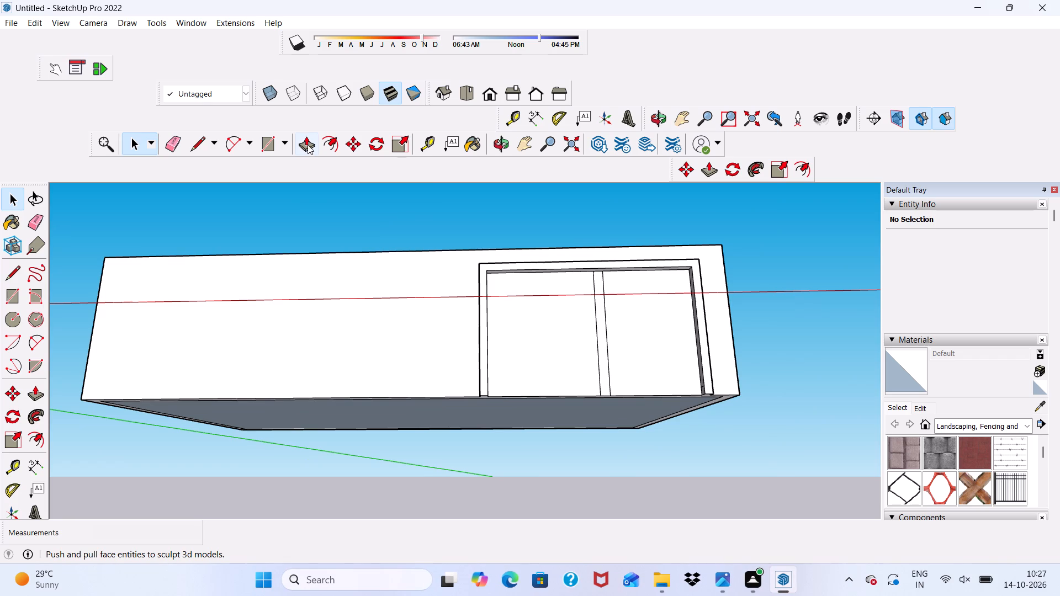
click(306, 140)
scroll(608, 340, up, 4)
click(591, 290)
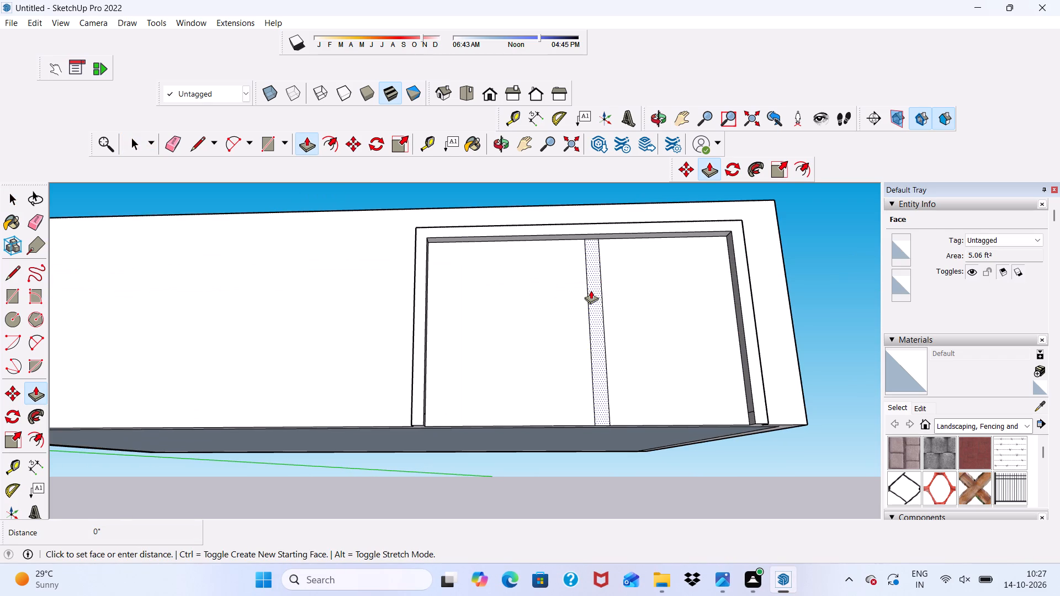
scroll(431, 290, up, 3)
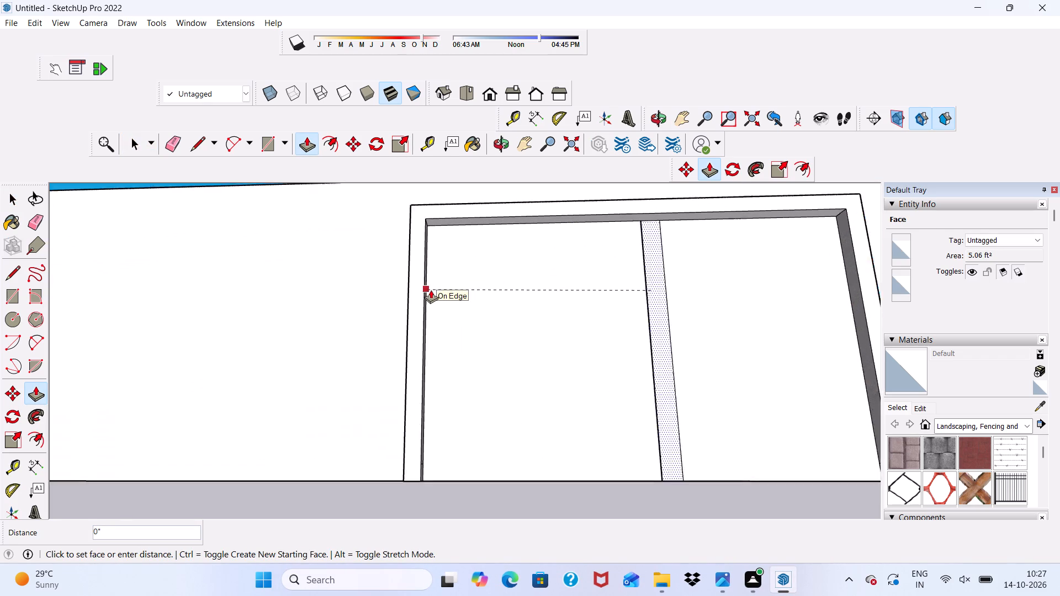
scroll(431, 290, up, 2)
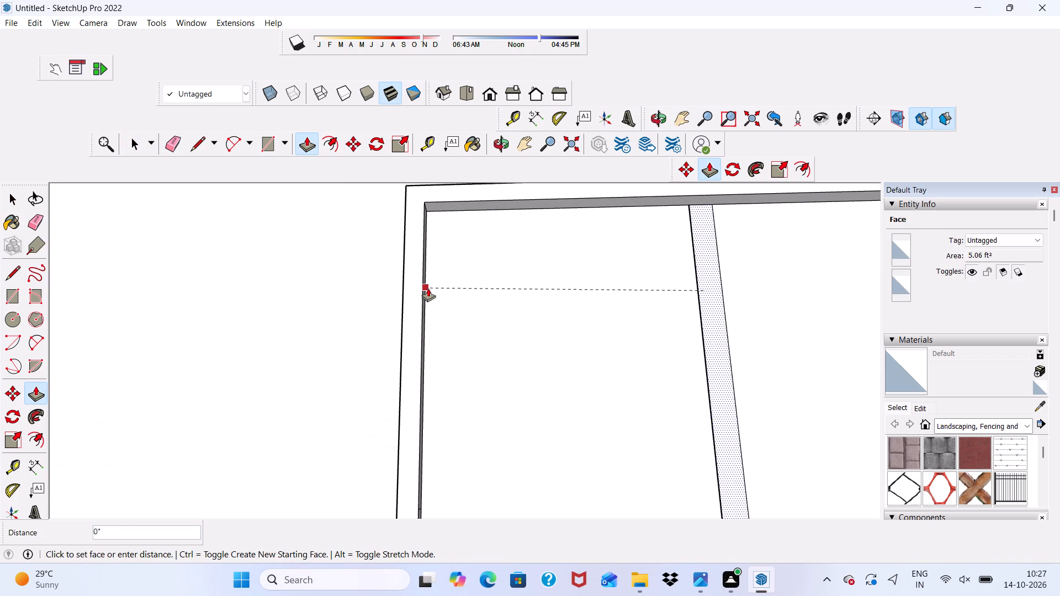
click(426, 288)
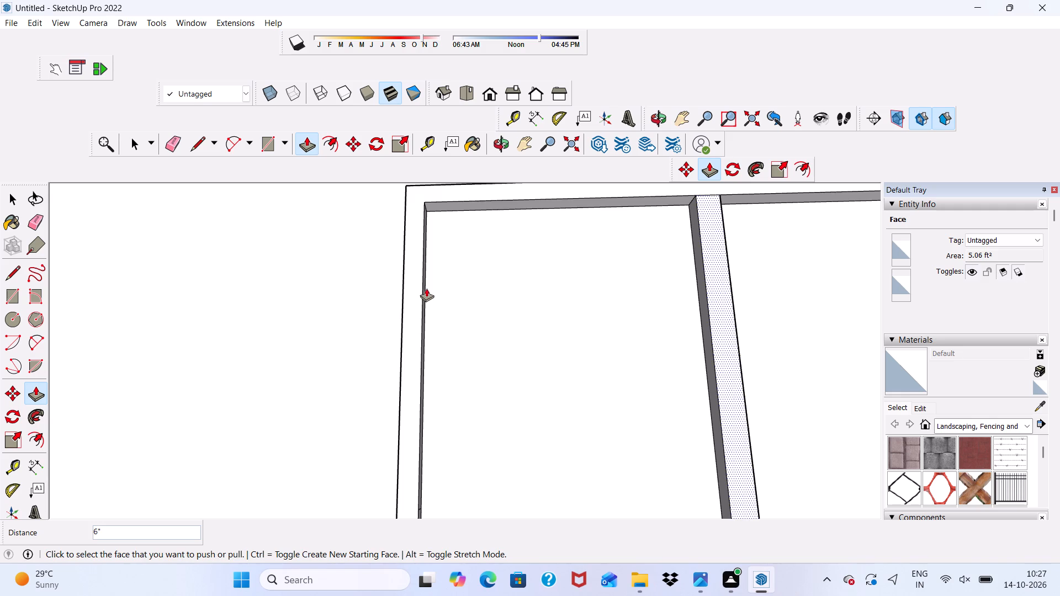
scroll(420, 296, down, 7)
scroll(504, 300, down, 6)
key(space)
Inspect the building's front wall, frame and dividing post from several angles.
middle_drag(556, 242, 558, 311)
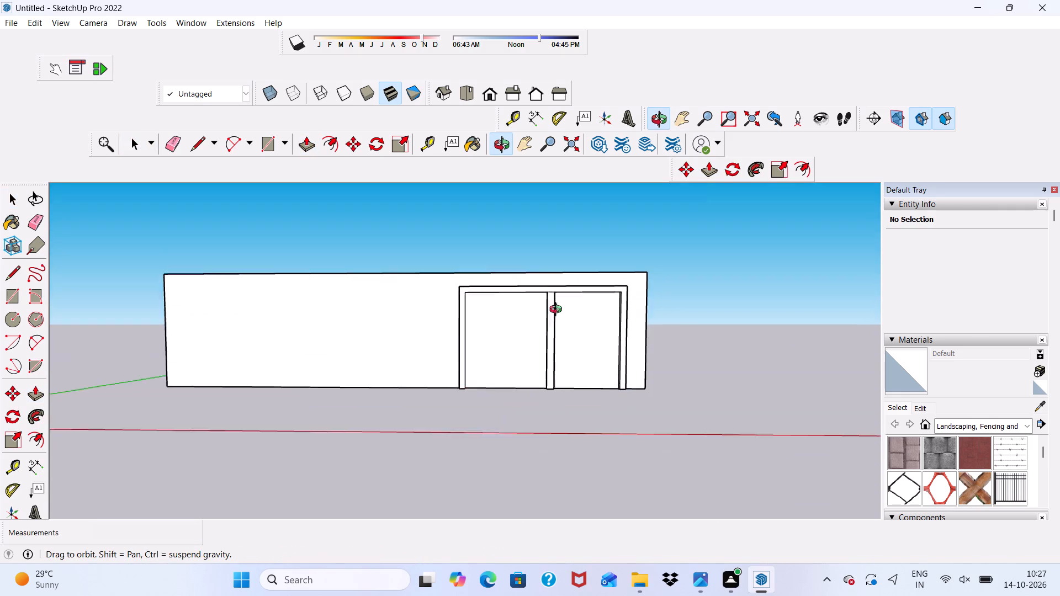
middle_drag(558, 311, 529, 427)
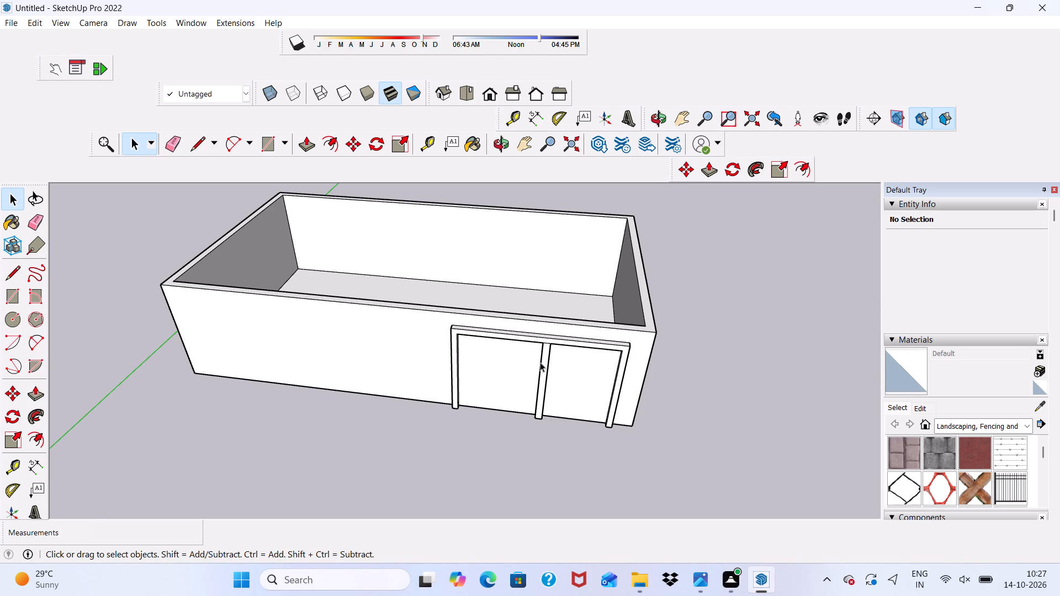
key(space)
scroll(511, 387, down, 3)
middle_drag(520, 392, 602, 316)
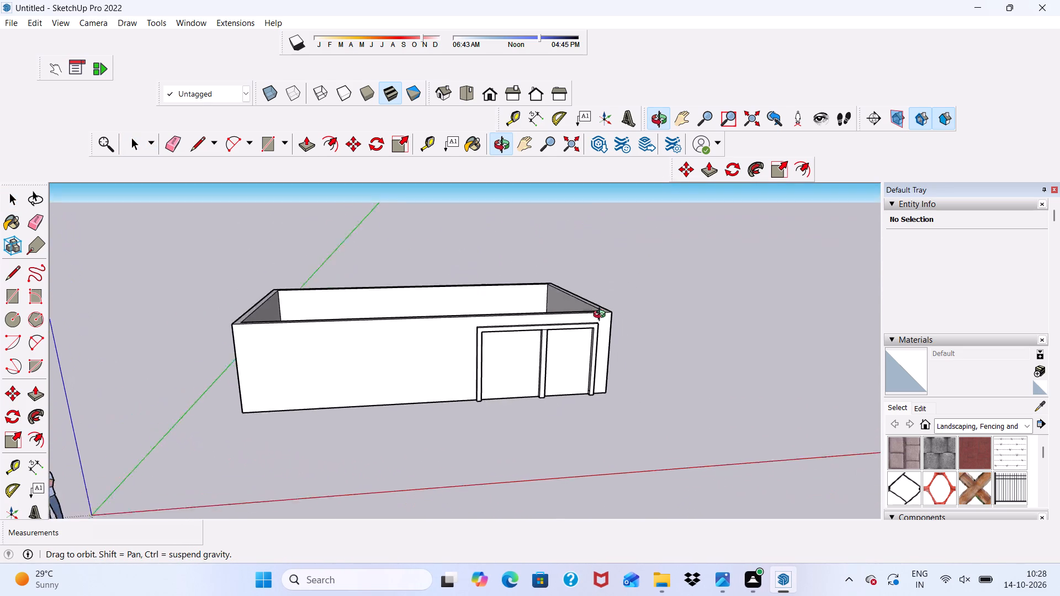
middle_drag(602, 316, 616, 318)
scroll(617, 318, up, 5)
scroll(627, 325, down, 5)
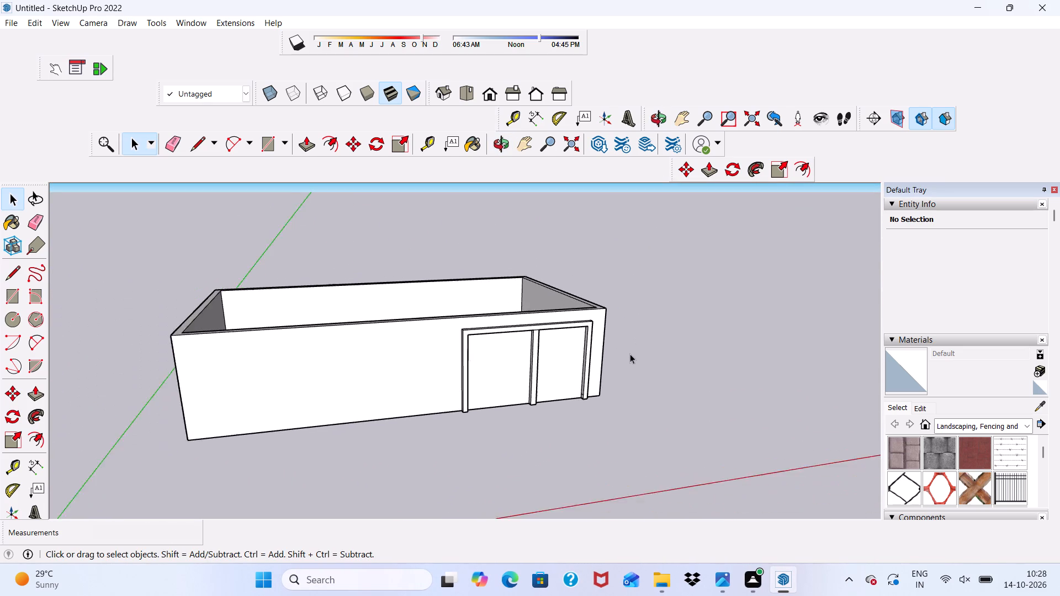
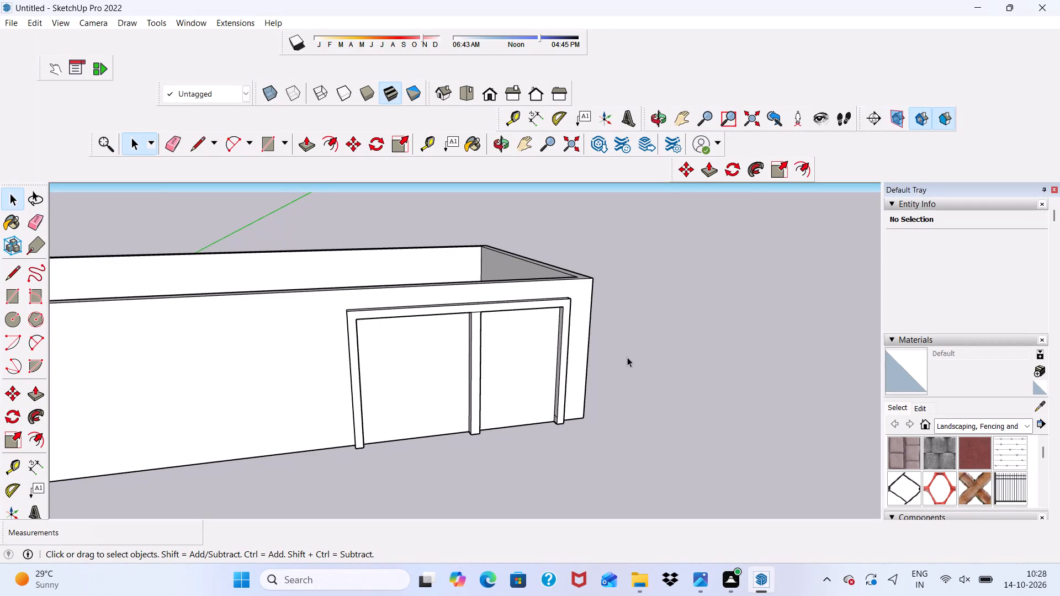
Draw a thin horizontal rectangle about 8" by 2'9" on the front wall, starting on its left vertical edge slightly below the top.
scroll(627, 357, down, 8)
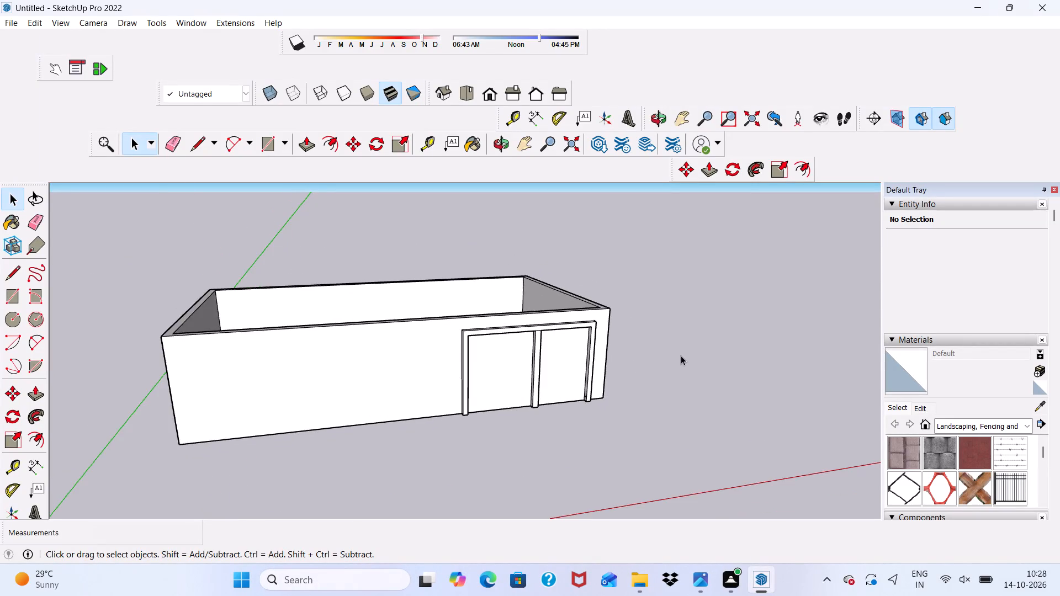
scroll(681, 355, down, 2)
scroll(641, 409, up, 4)
scroll(637, 412, down, 5)
middle_drag(619, 421, 570, 369)
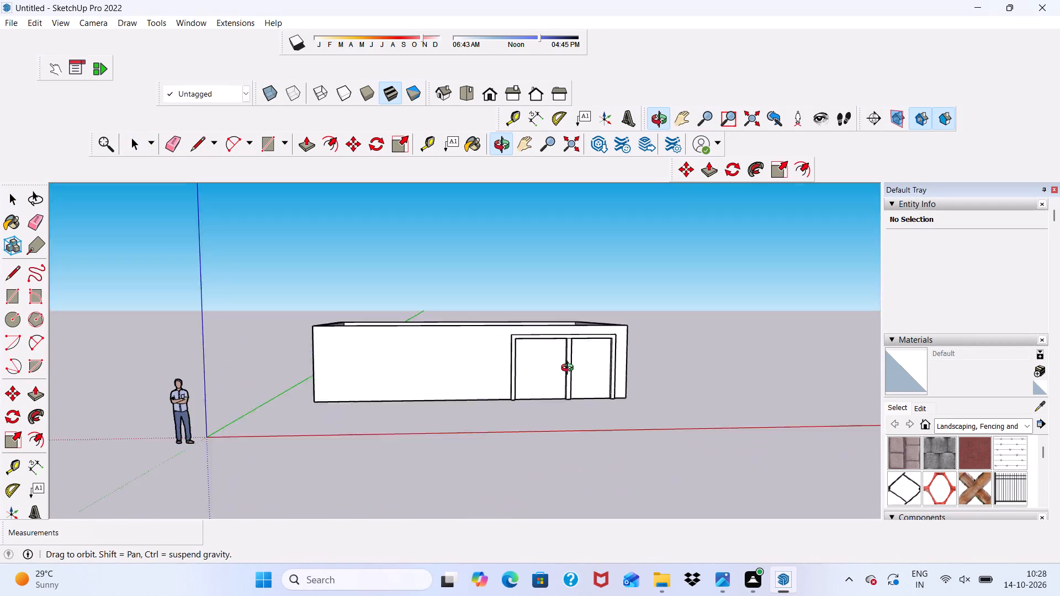
middle_drag(570, 369, 562, 365)
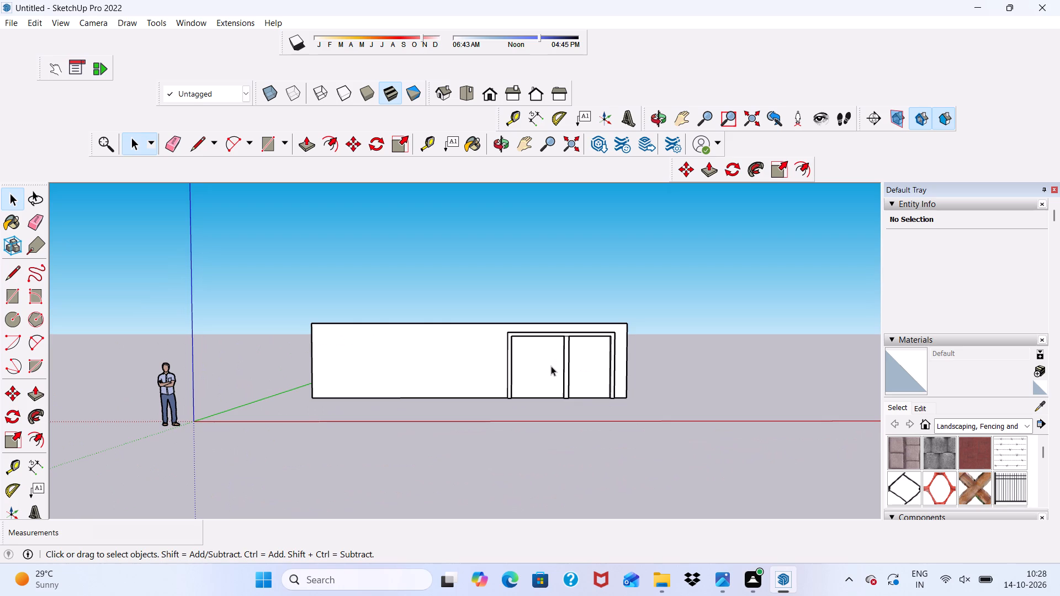
scroll(565, 366, down, 4)
scroll(704, 381, up, 6)
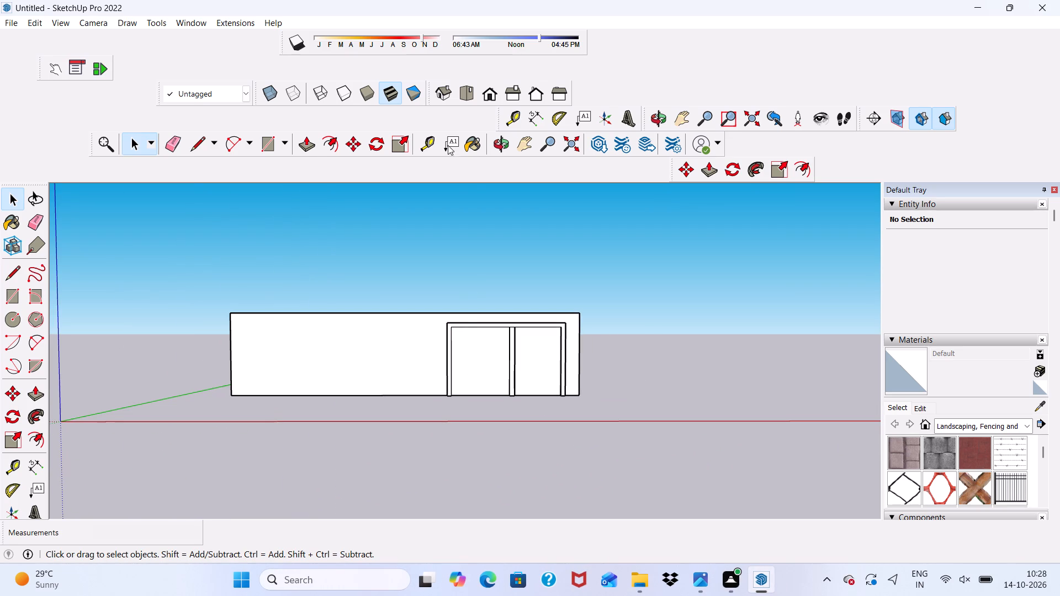
click(268, 145)
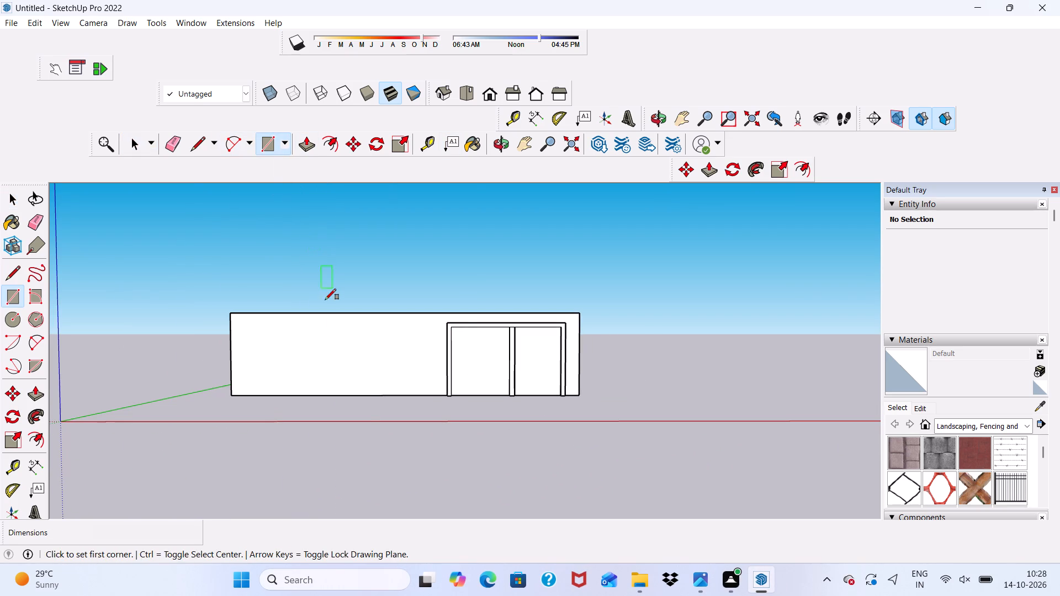
scroll(331, 485, up, 3)
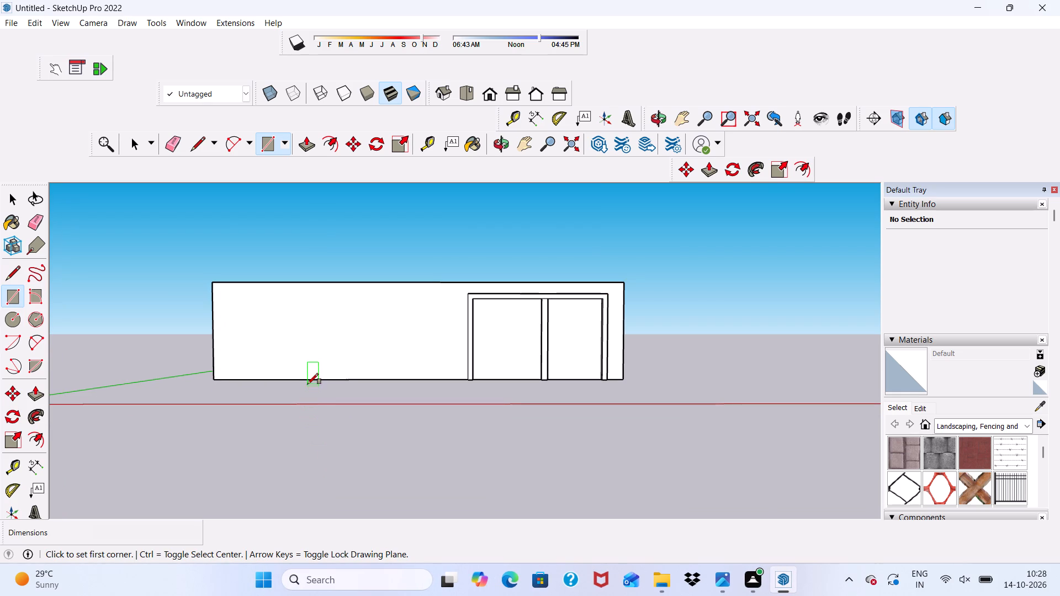
scroll(263, 295, up, 3)
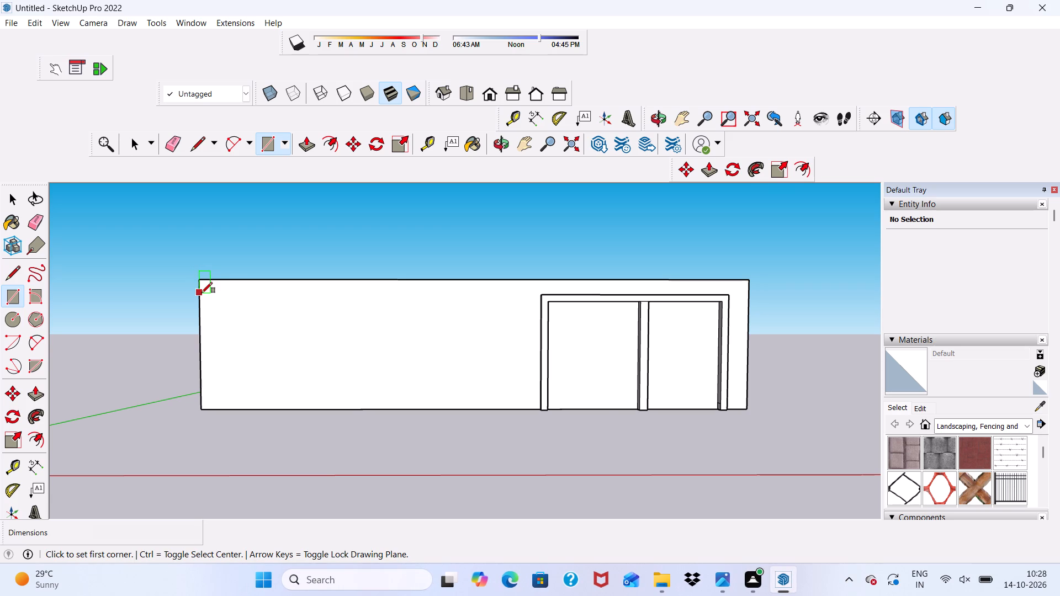
scroll(227, 291, down, 5)
scroll(171, 290, up, 5)
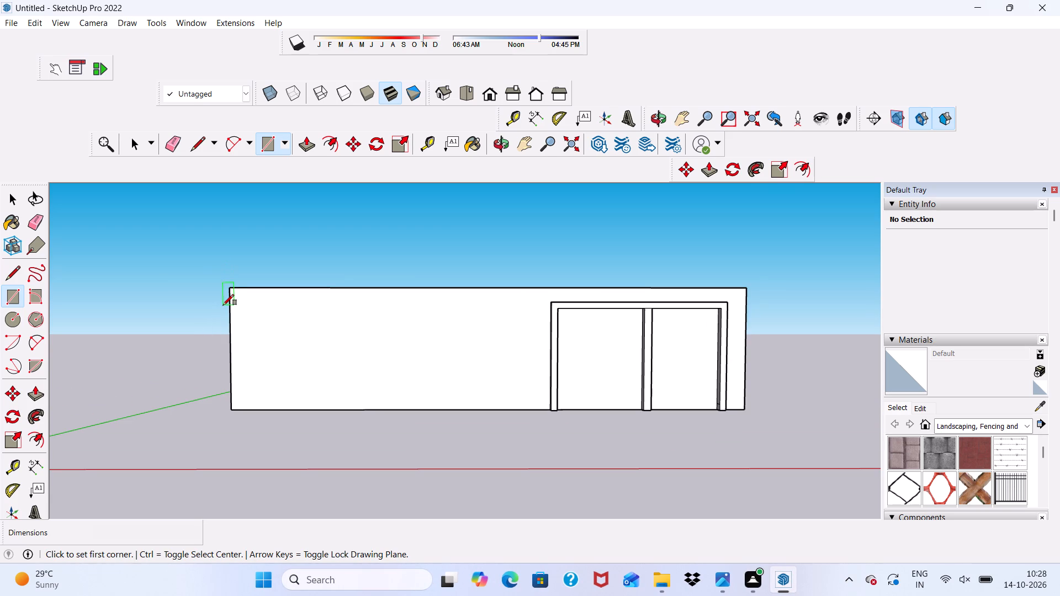
click(227, 302)
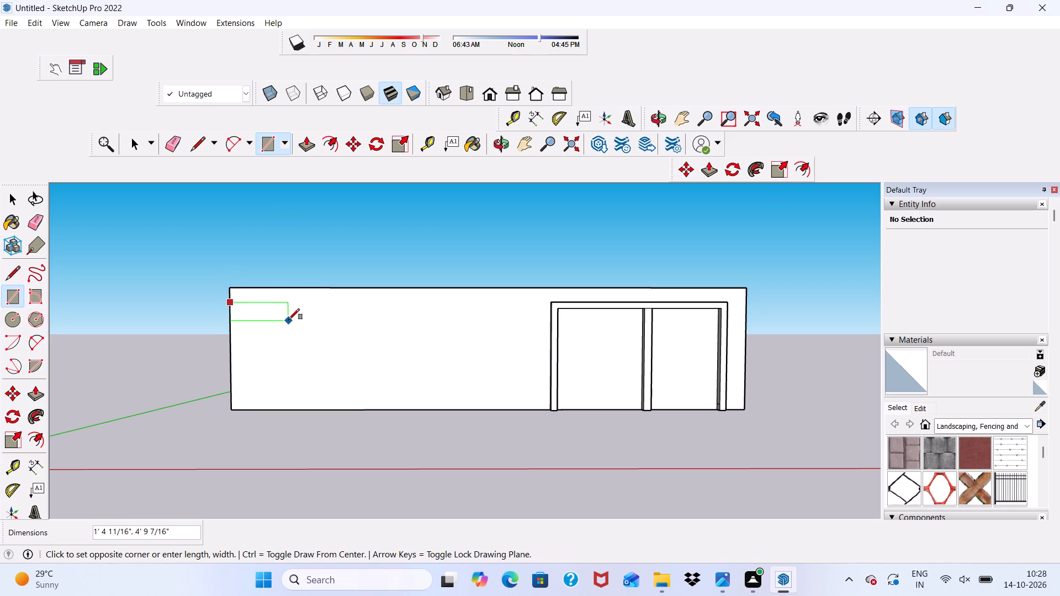
scroll(288, 310, up, 4)
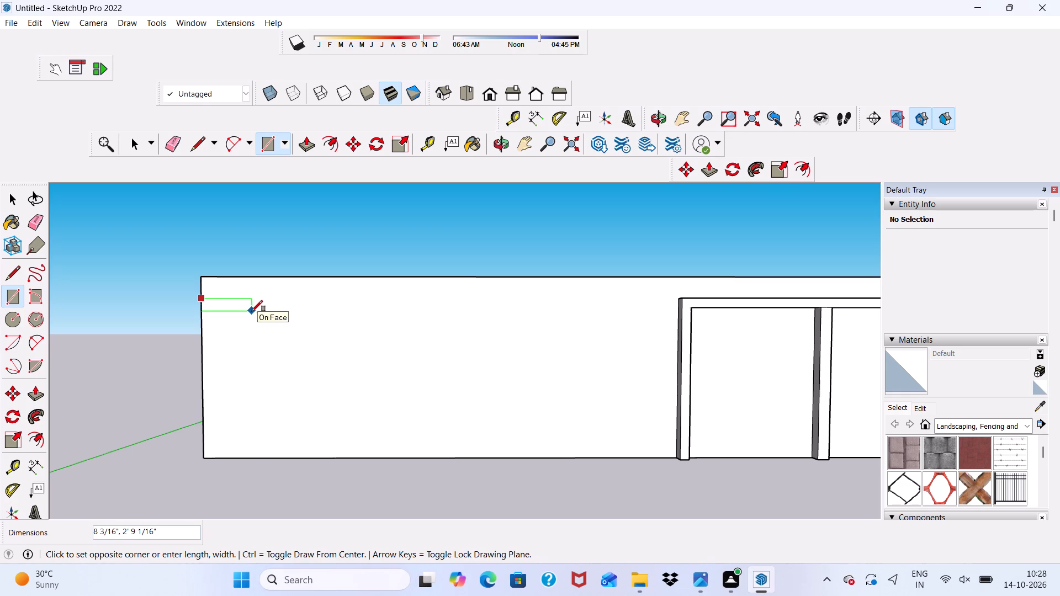
click(252, 311)
Draw a vertical rectangle about 8" by 8'10" from the horizontal strip's upper right corner down to the wall's bottom edge.
click(248, 300)
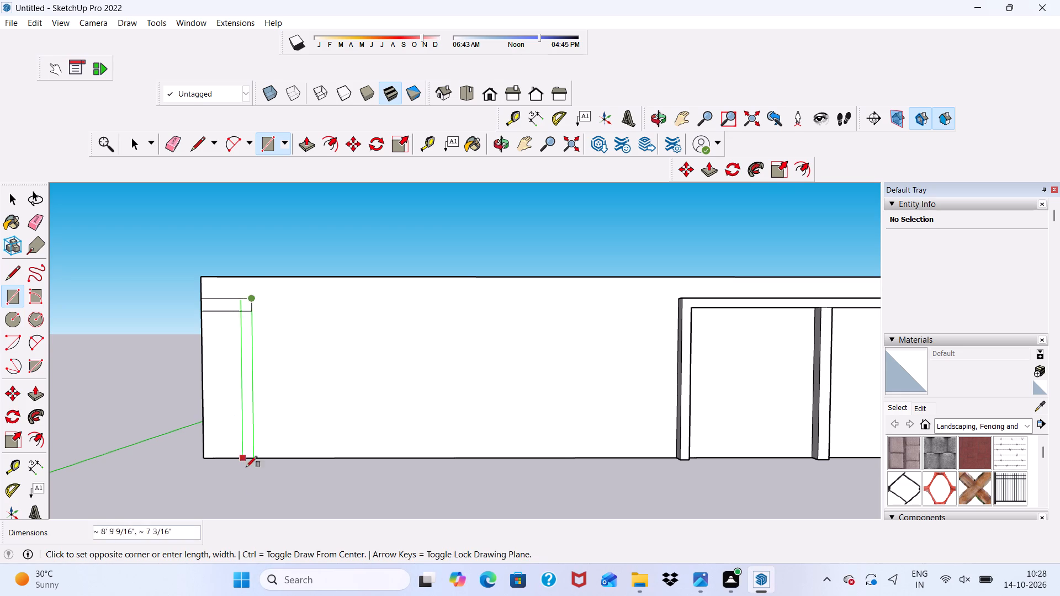
scroll(257, 457, up, 6)
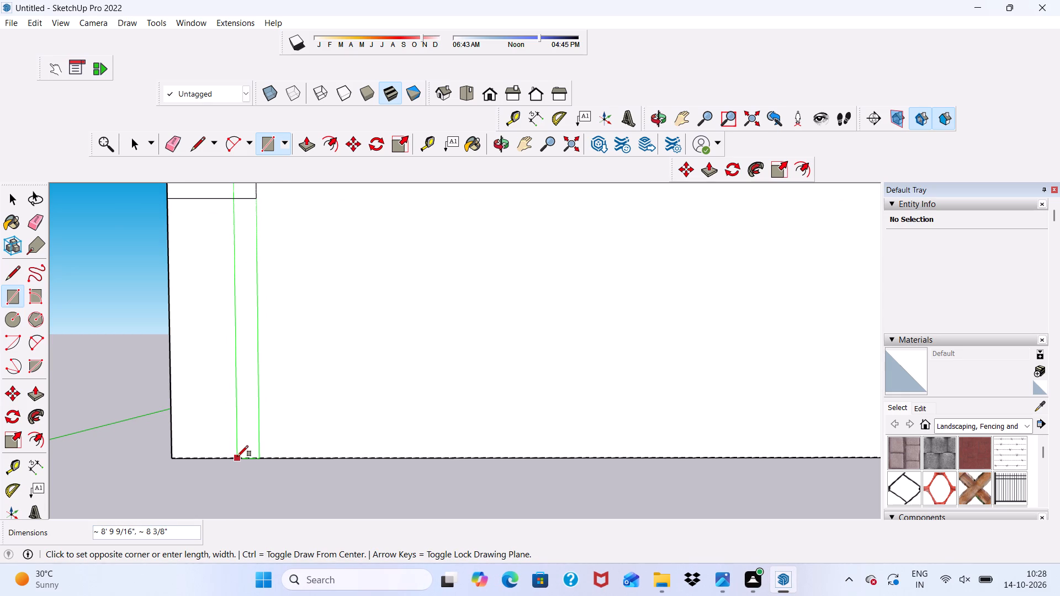
click(237, 456)
scroll(241, 459, down, 3)
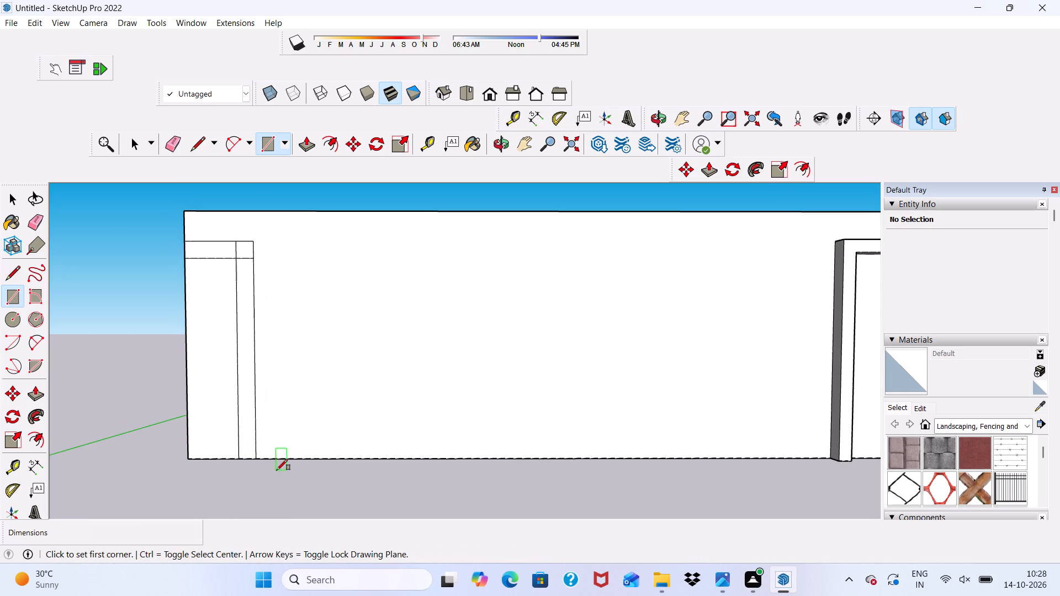
key(space)
Erase the overlapping lines where the two strips cross, merging them into one L-shaped frame face.
click(173, 145)
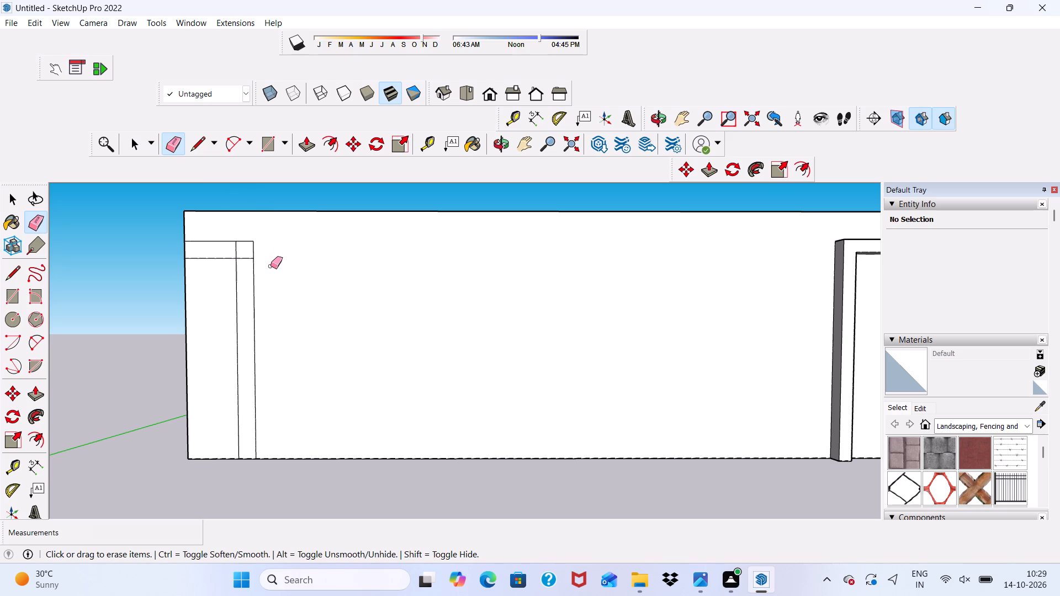
scroll(233, 250, up, 8)
drag(239, 251, 248, 263)
drag(249, 264, 253, 275)
click(254, 275)
key(space)
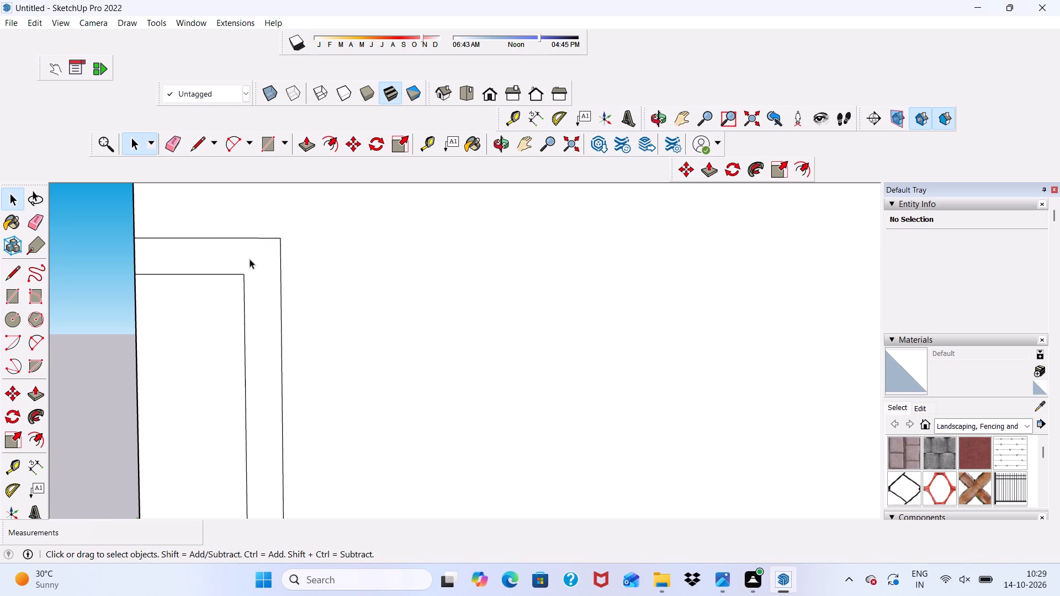
Push/Pull the L-shaped frame face outward 6" from the front wall.
click(250, 259)
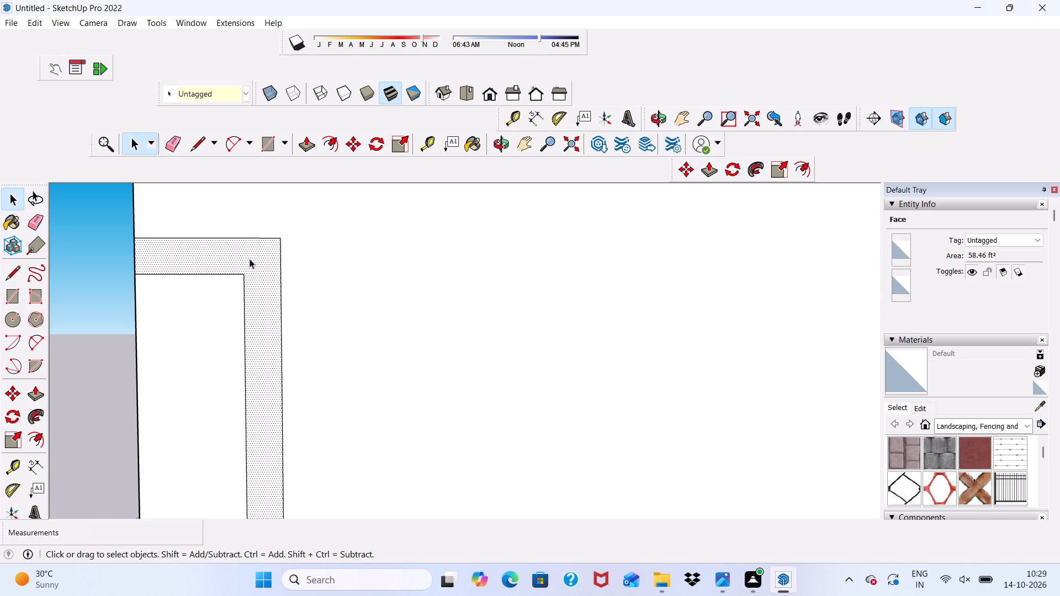
click(310, 145)
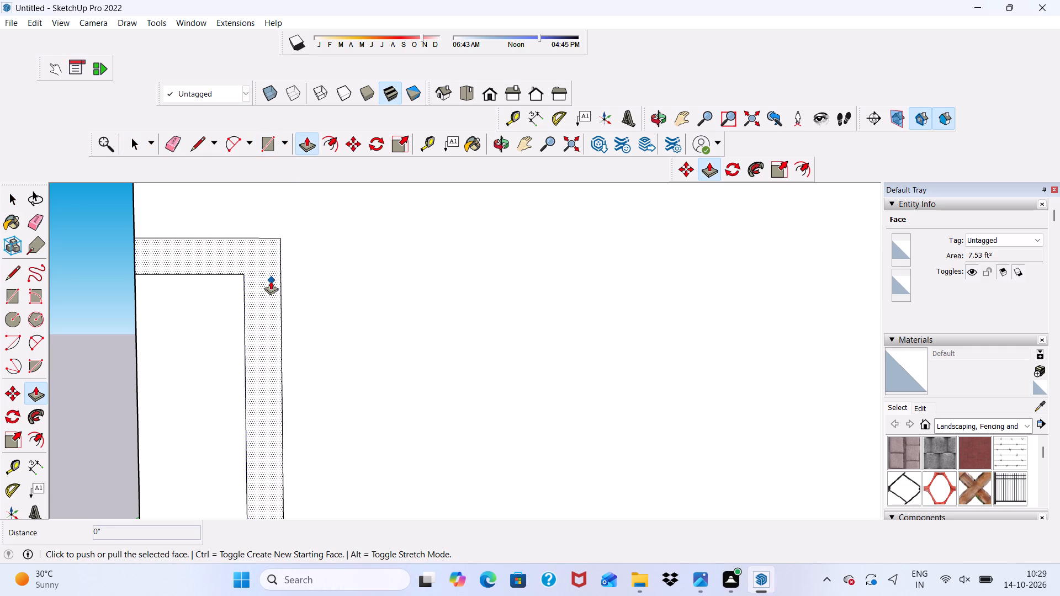
click(267, 283)
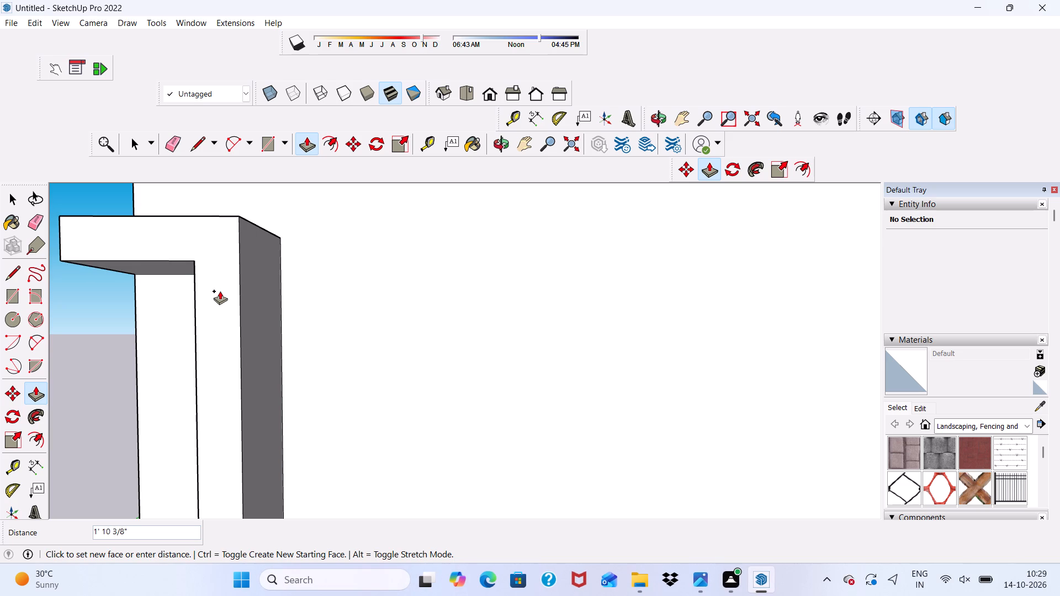
key(6)
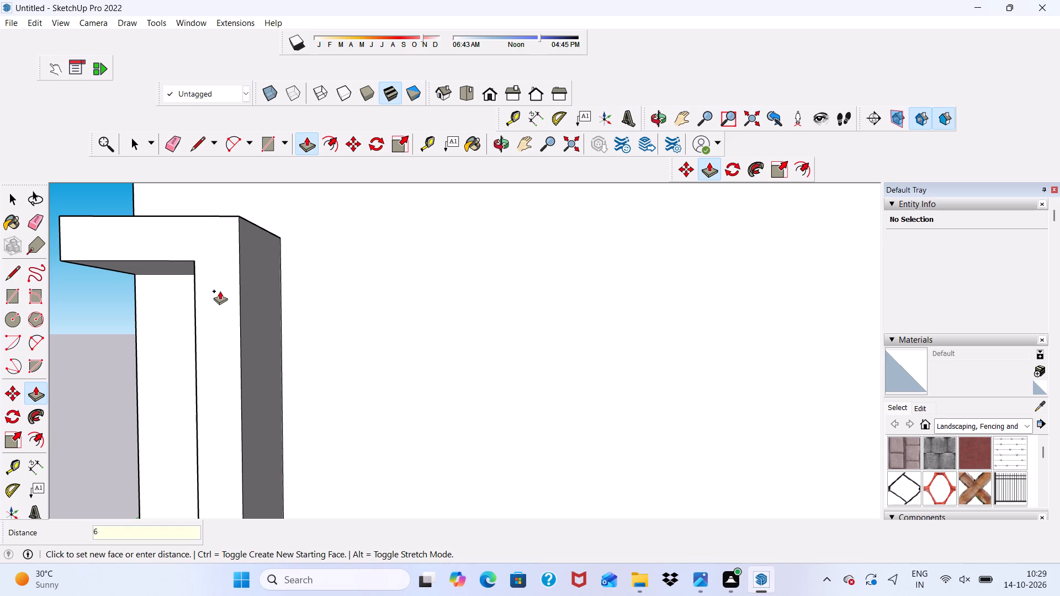
key(shift+quotedbl)
key(Return)
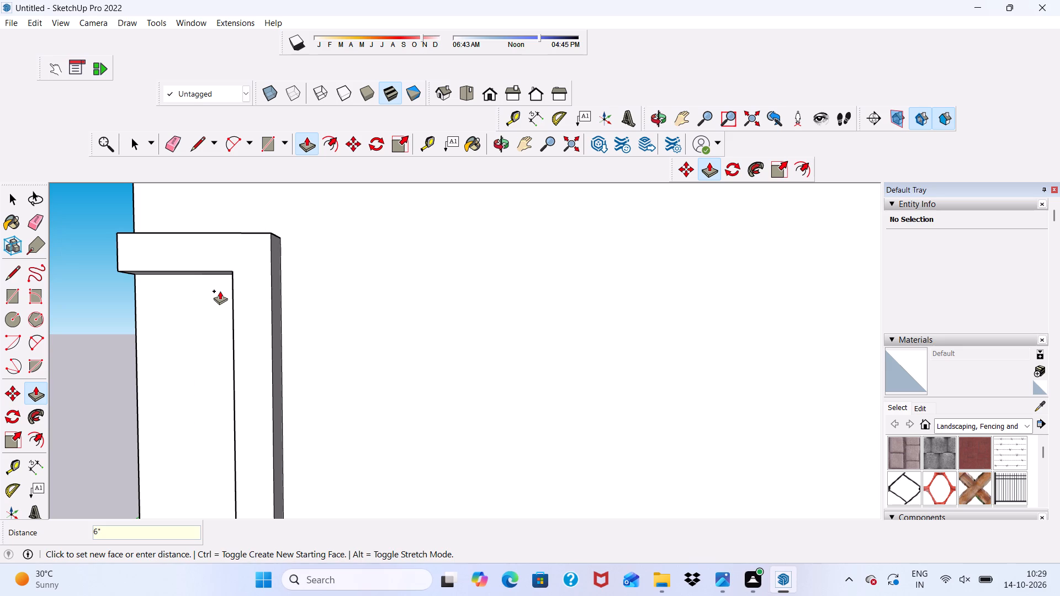
key(space)
Draw a vertical rectangle about 12.5" by 5'3" on the wall face inside the L-shaped frame, as a door panel.
scroll(220, 291, down, 8)
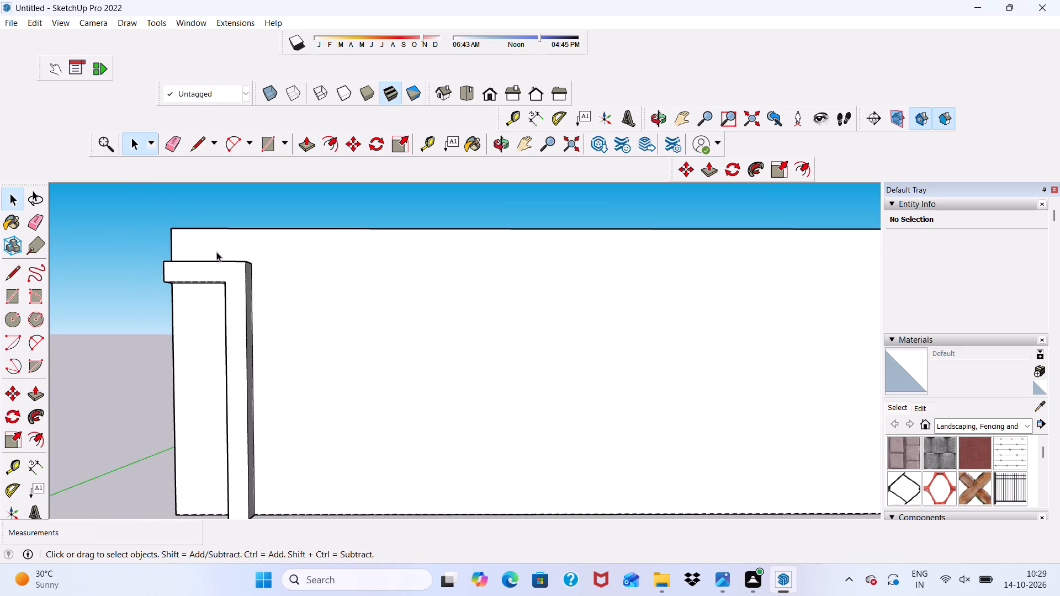
scroll(218, 247, down, 2)
scroll(185, 326, up, 9)
middle_drag(182, 323, 306, 311)
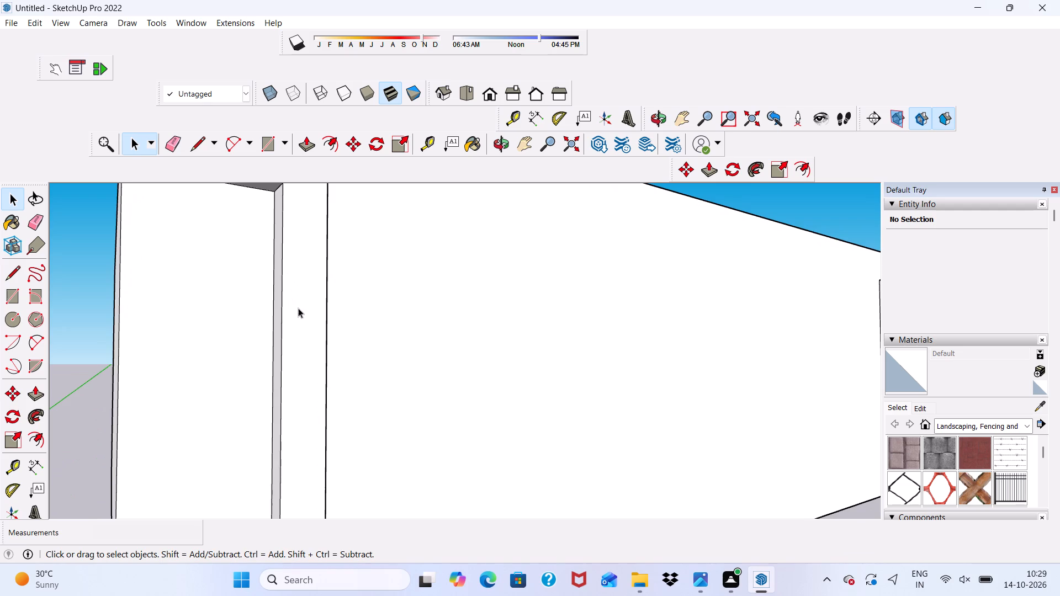
scroll(330, 322, down, 6)
scroll(479, 305, down, 1)
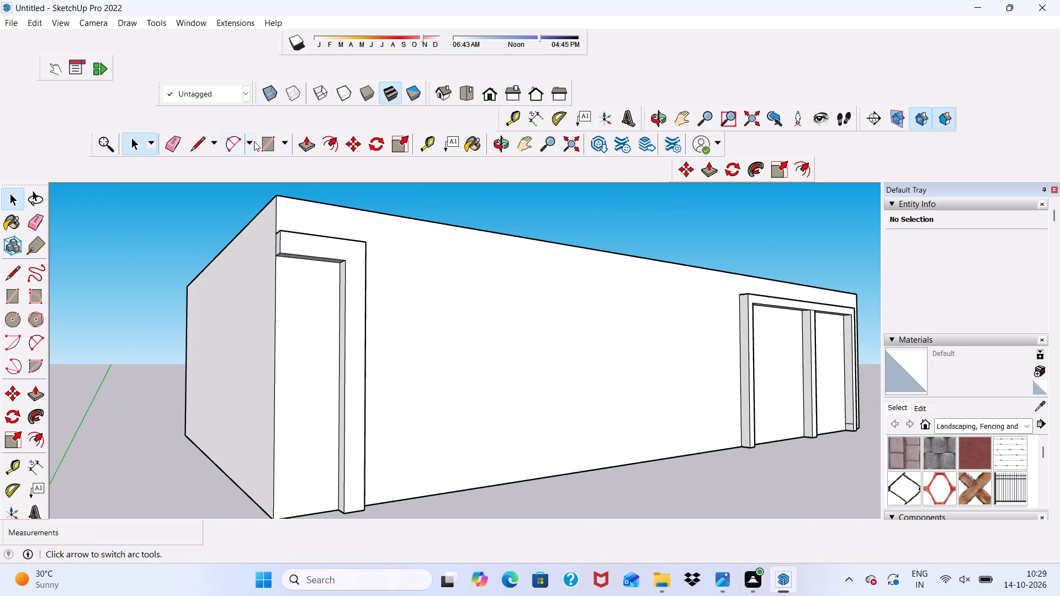
click(271, 144)
scroll(269, 279, up, 4)
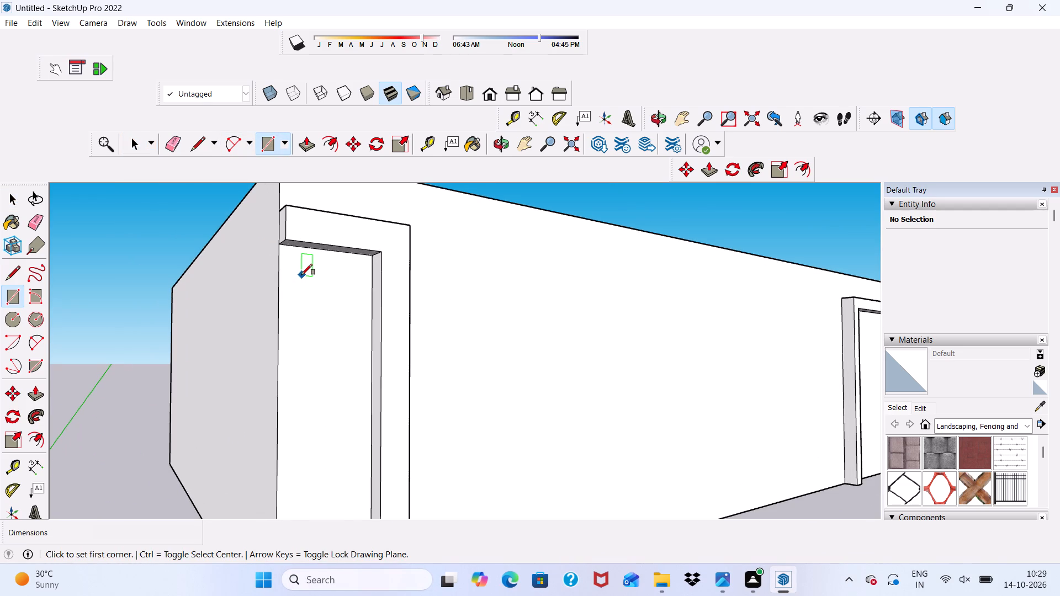
click(301, 275)
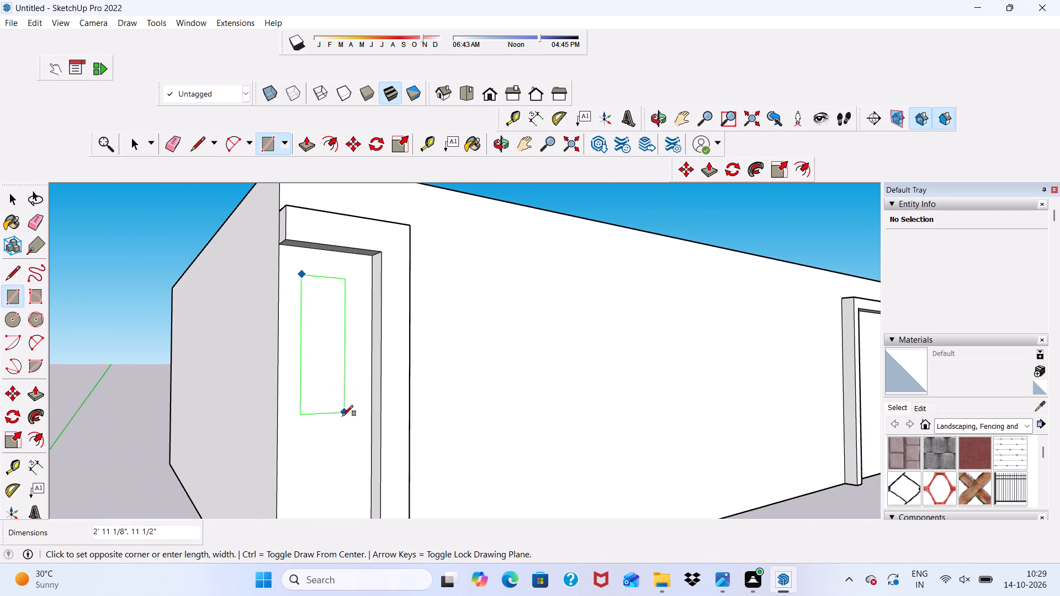
click(348, 518)
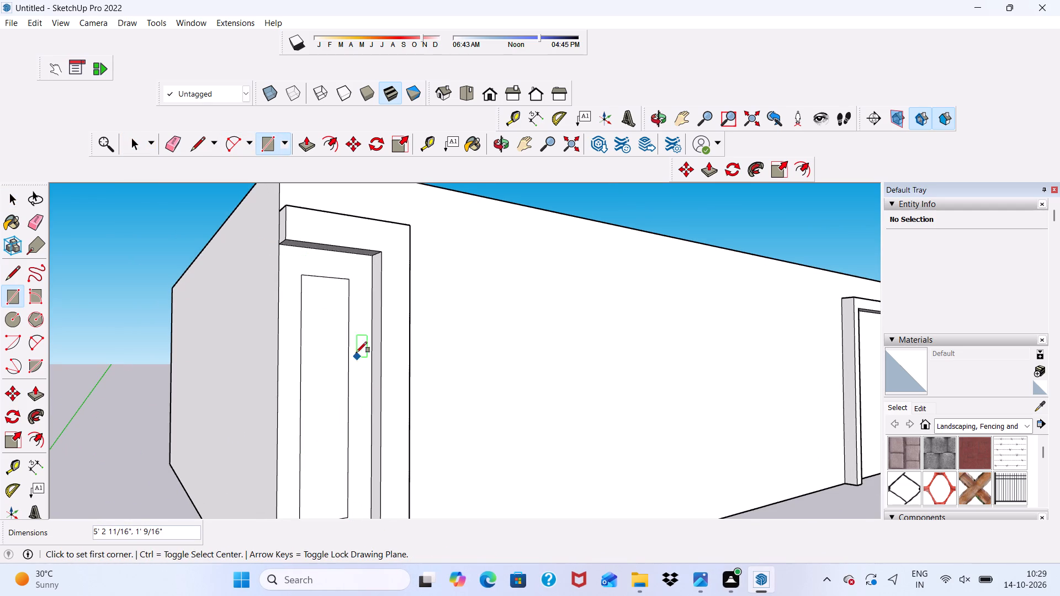
scroll(356, 353, down, 6)
drag(431, 361, 400, 391)
middle_drag(432, 361, 341, 413)
key(space)
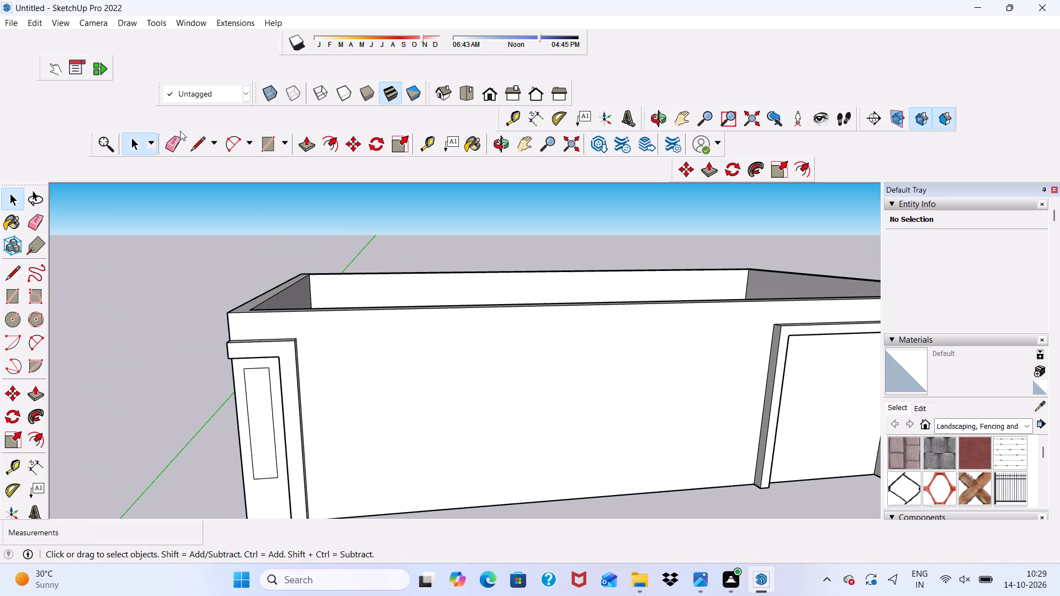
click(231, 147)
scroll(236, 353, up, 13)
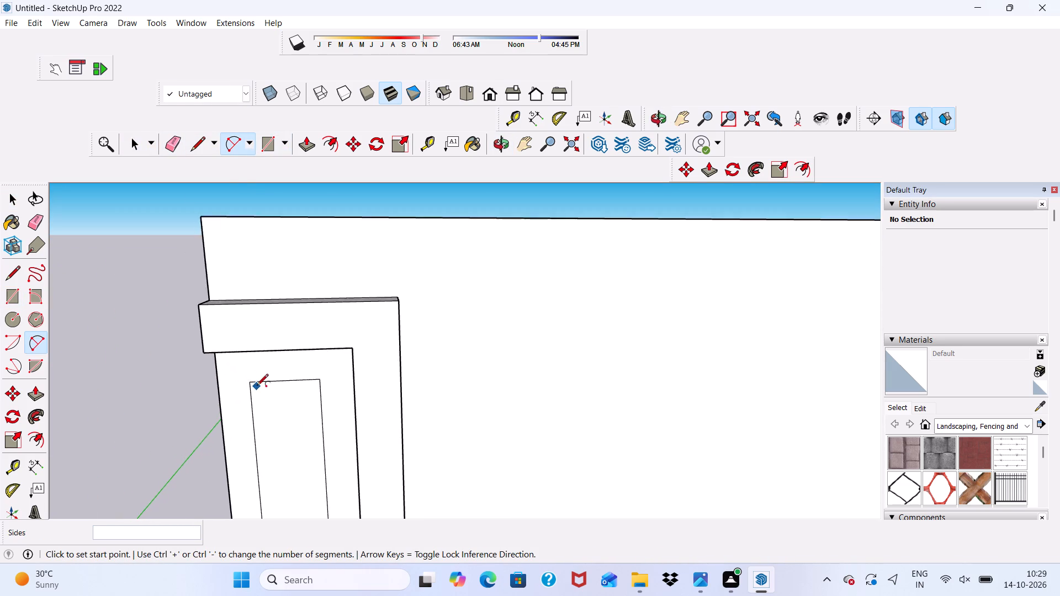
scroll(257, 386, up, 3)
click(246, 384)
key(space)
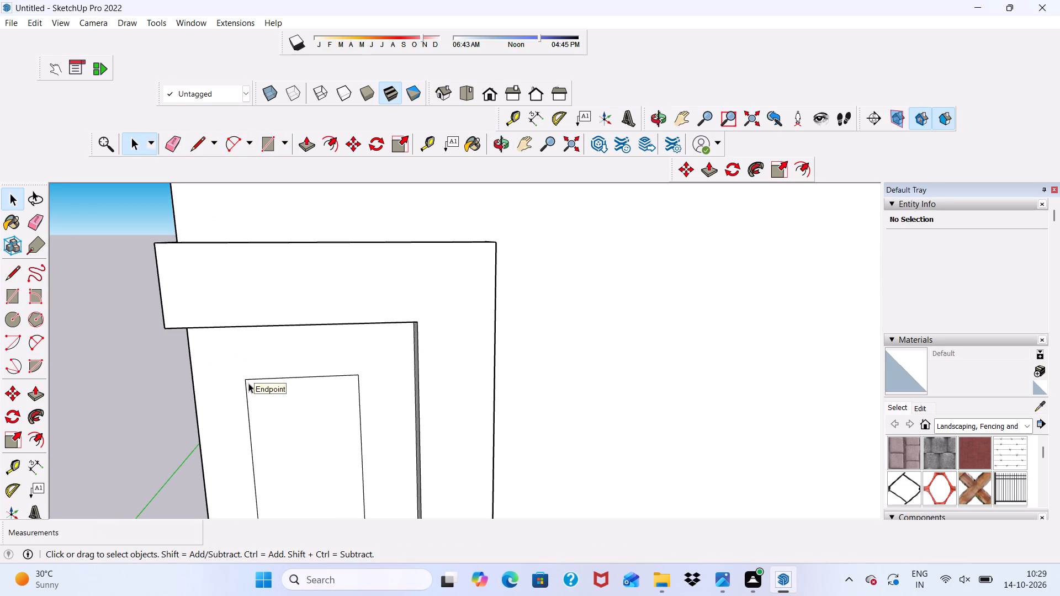
Draw an arc across the upper end of the panel rectangle, side to side, bulging about 6 5/16" up to its top edge.
click(234, 140)
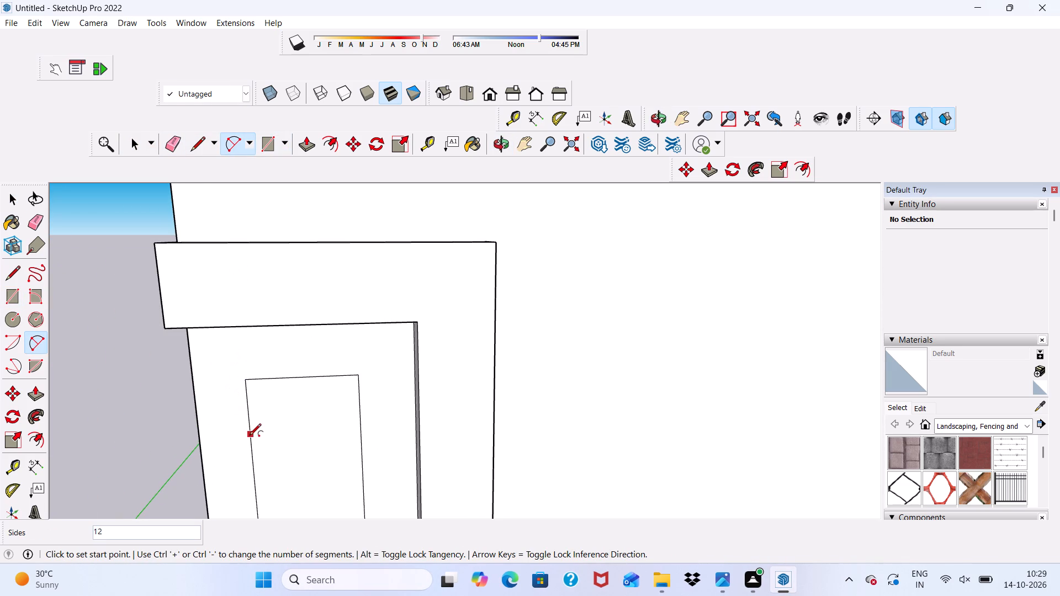
click(248, 433)
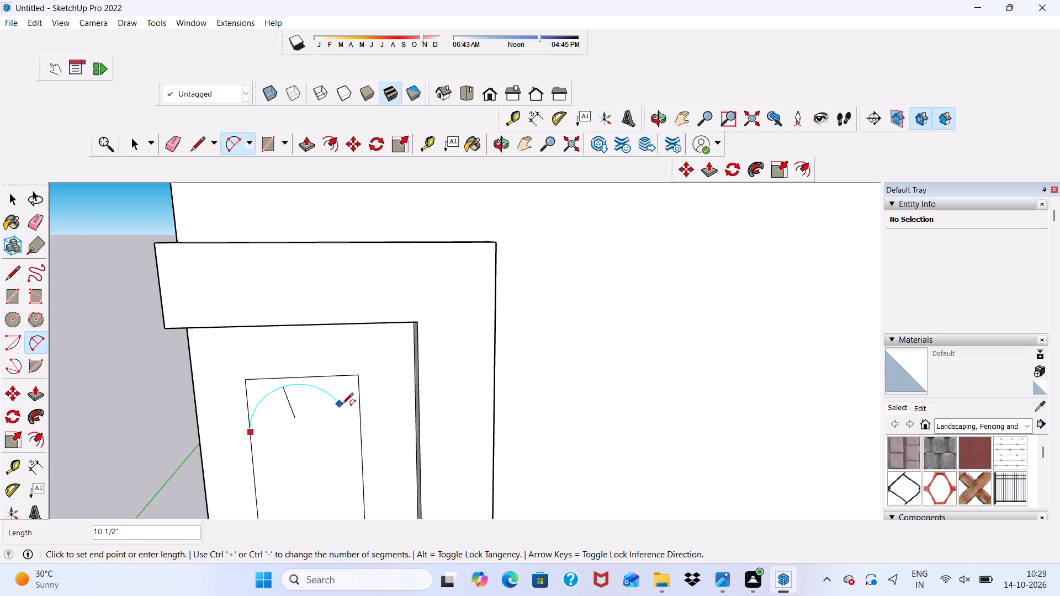
click(361, 432)
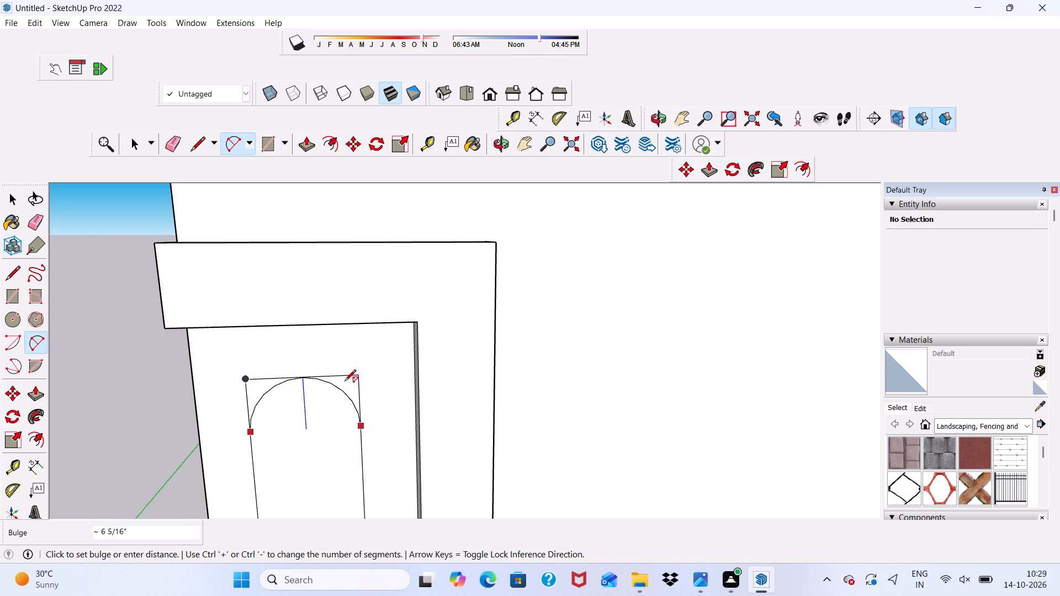
click(344, 382)
Draw an arc across the lower end of the panel rectangle, side to side, bulging about 7 7/8" down.
scroll(314, 286, down, 19)
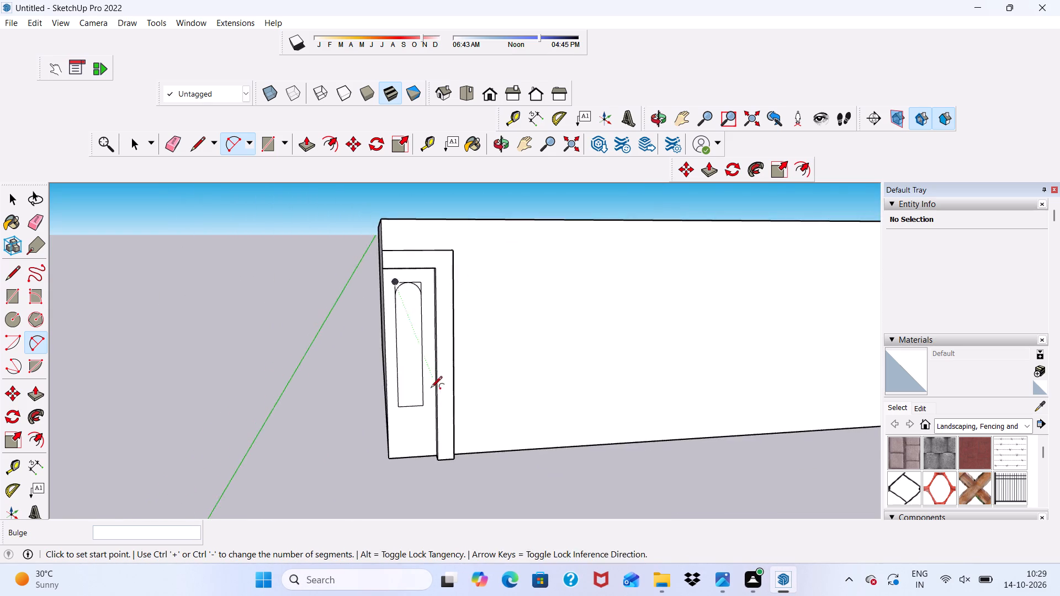
scroll(431, 389, up, 4)
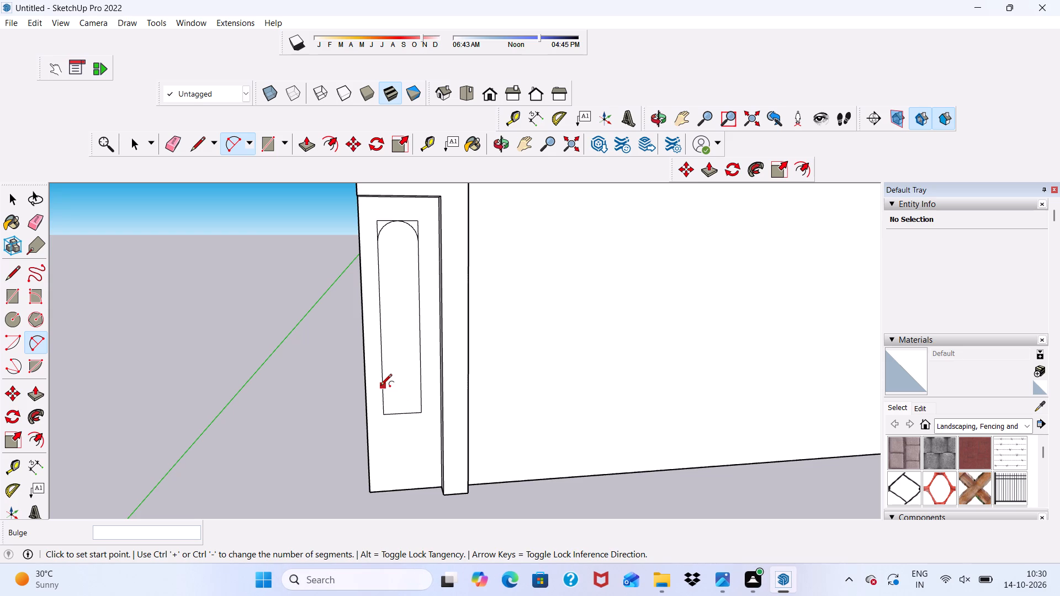
click(380, 386)
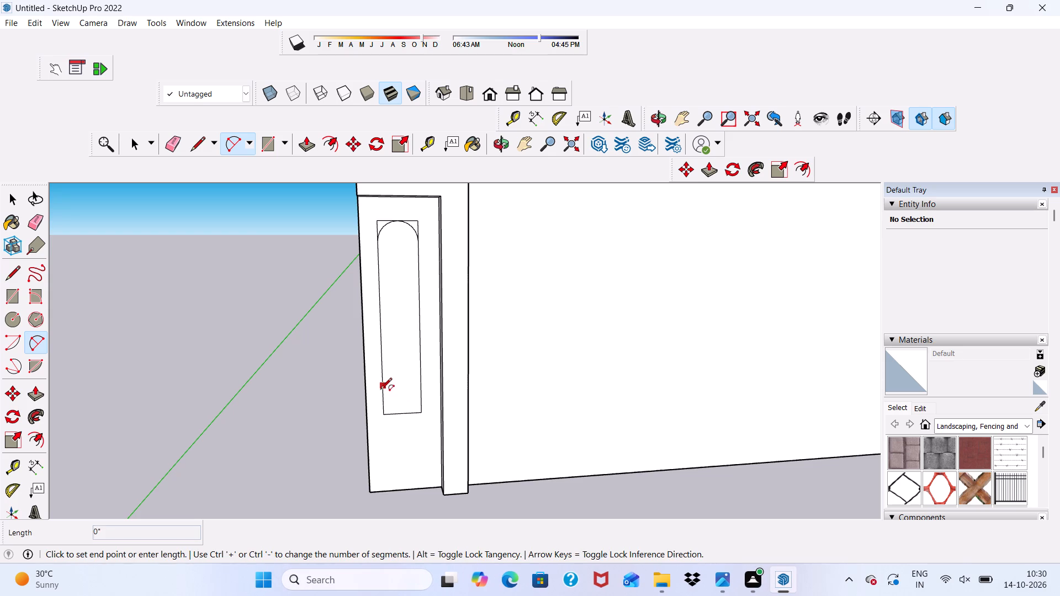
scroll(423, 378, up, 3)
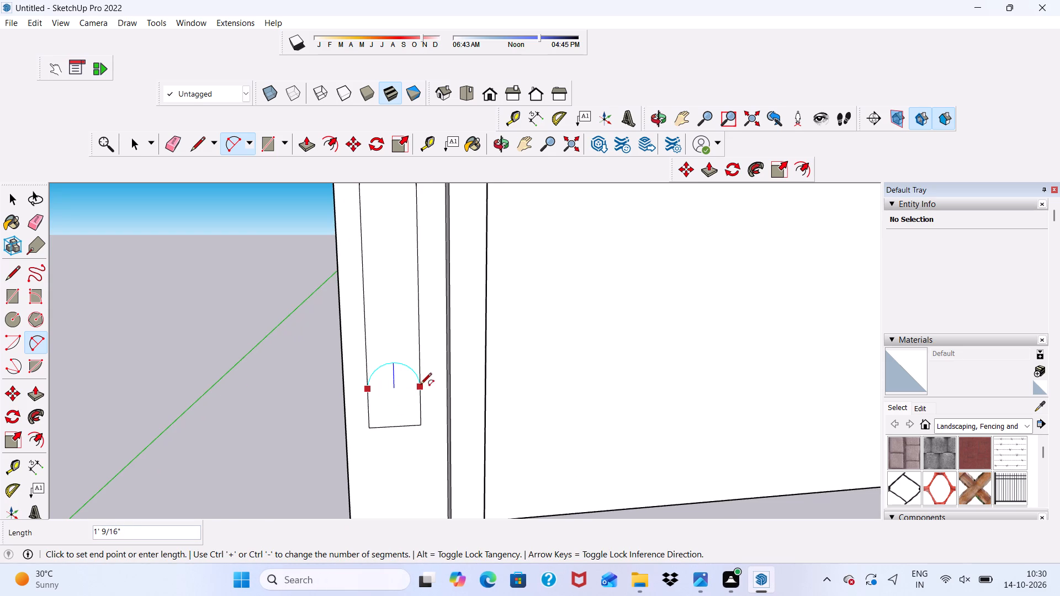
click(421, 386)
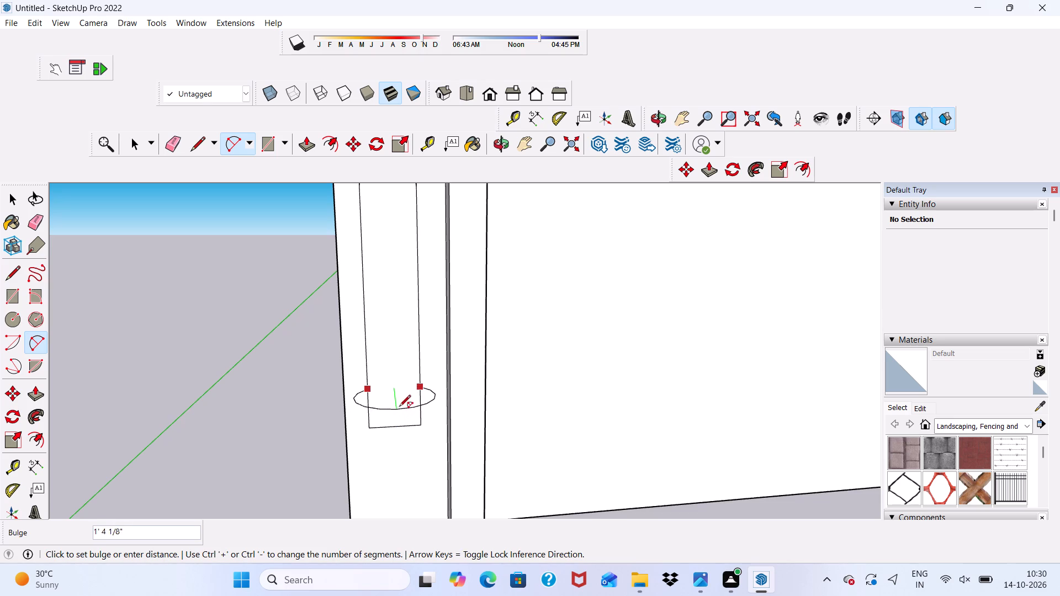
middle_drag(389, 407, 374, 446)
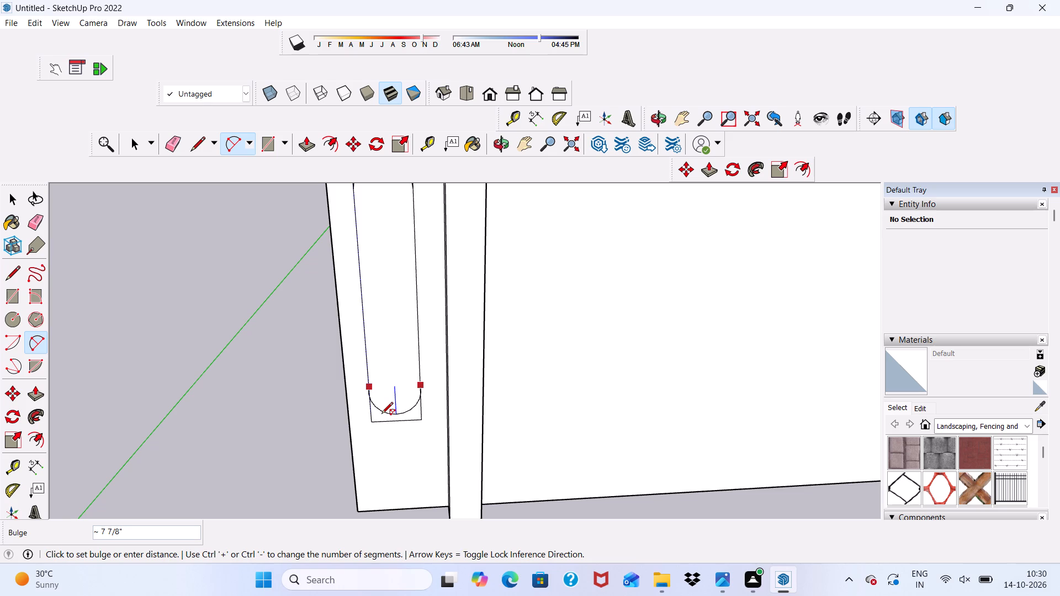
click(383, 413)
key(space)
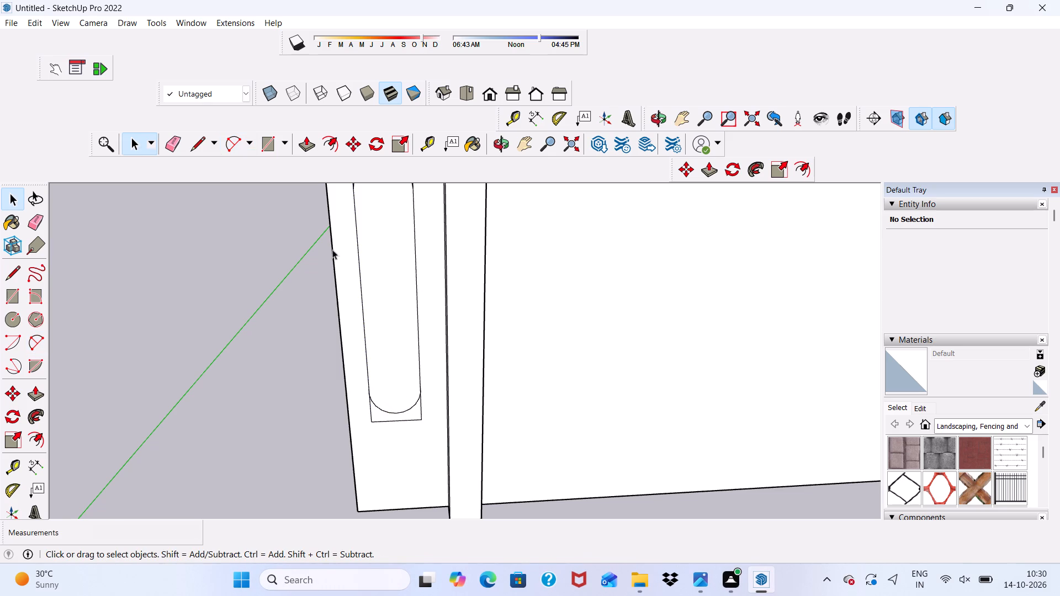
Erase the panel rectangle's bottom edge and the leftover side segments outside the lower arc.
click(151, 140)
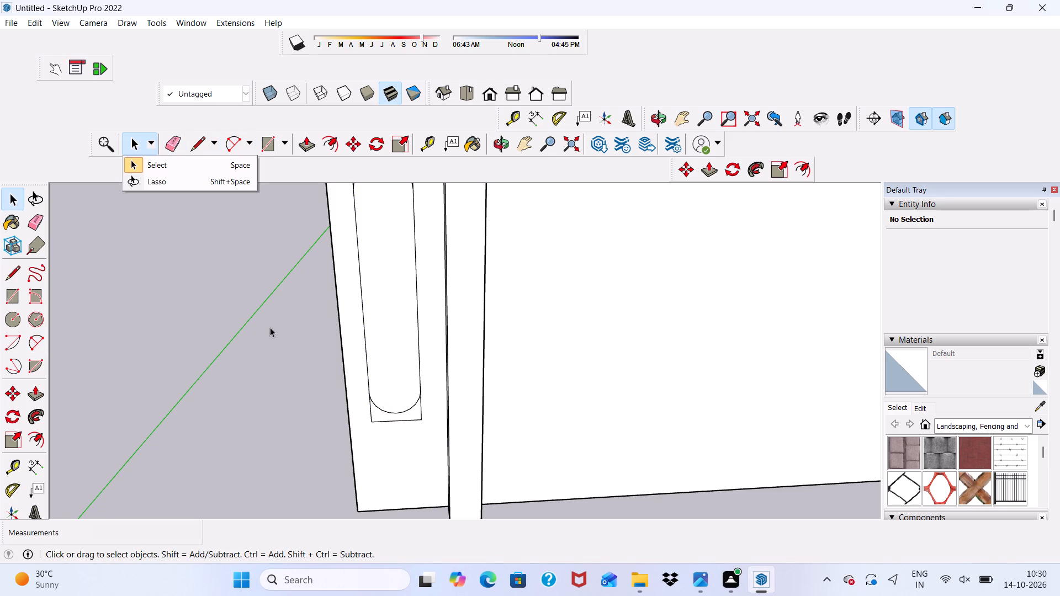
scroll(316, 368, up, 4)
click(168, 138)
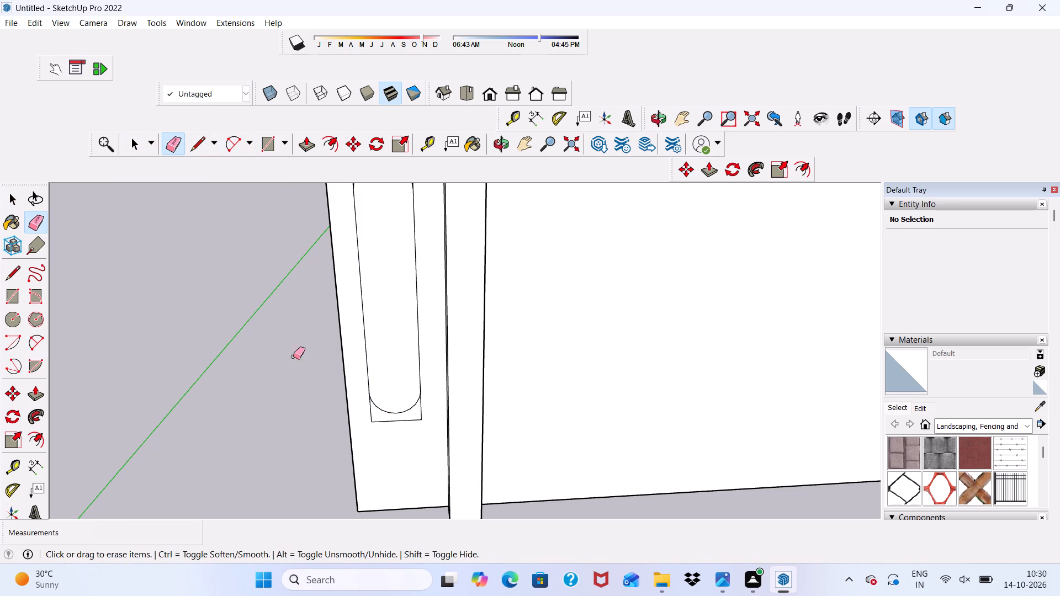
scroll(369, 395, up, 3)
click(400, 423)
click(401, 424)
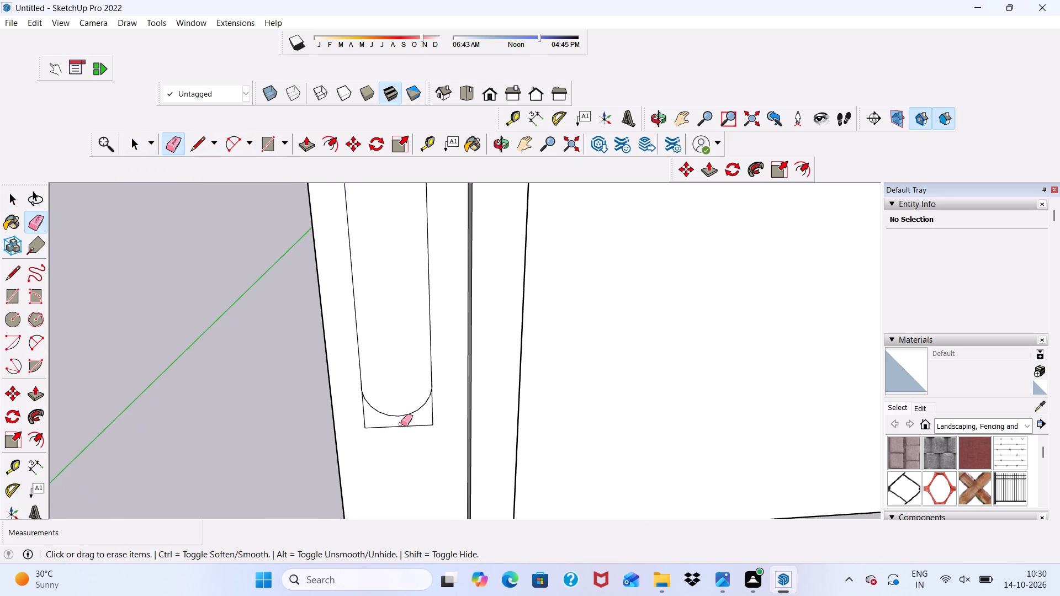
click(405, 425)
drag(433, 406, 427, 409)
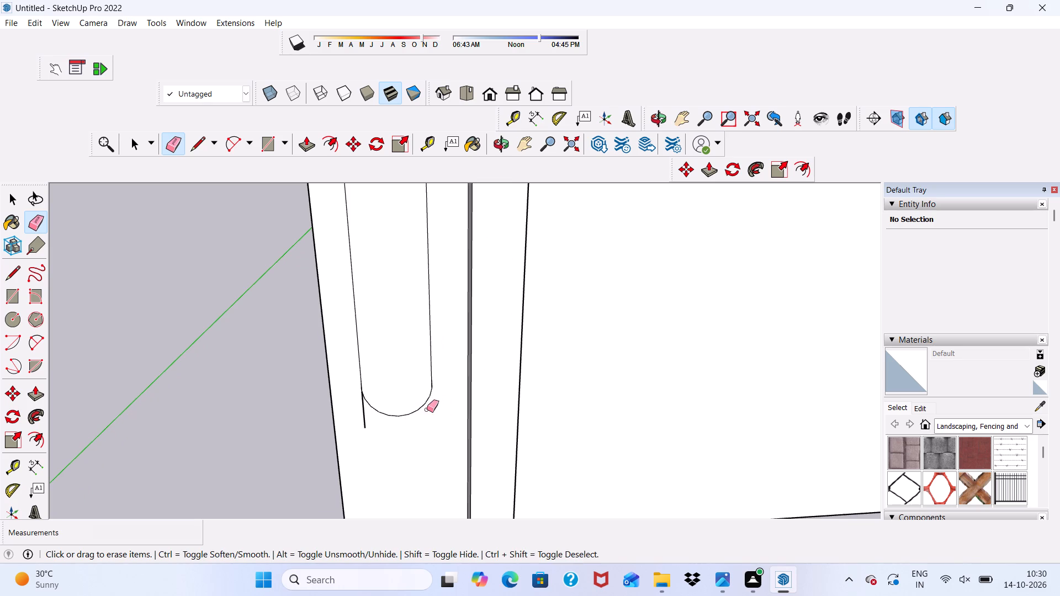
drag(358, 414, 365, 419)
Erase the panel rectangle's top edge and the leftover side segments outside the upper arc.
scroll(361, 406, down, 6)
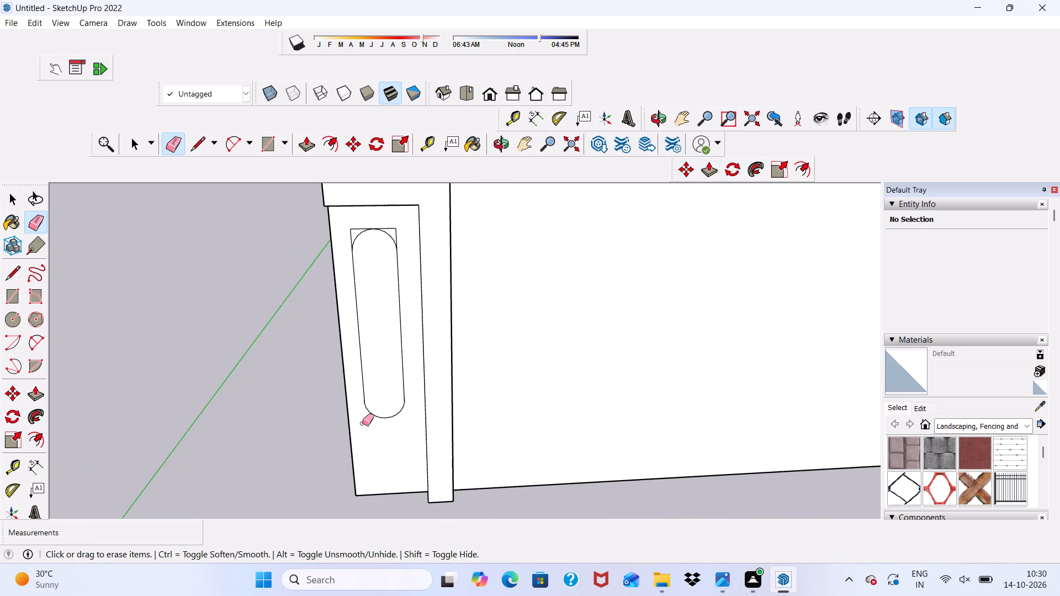
scroll(361, 416, down, 3)
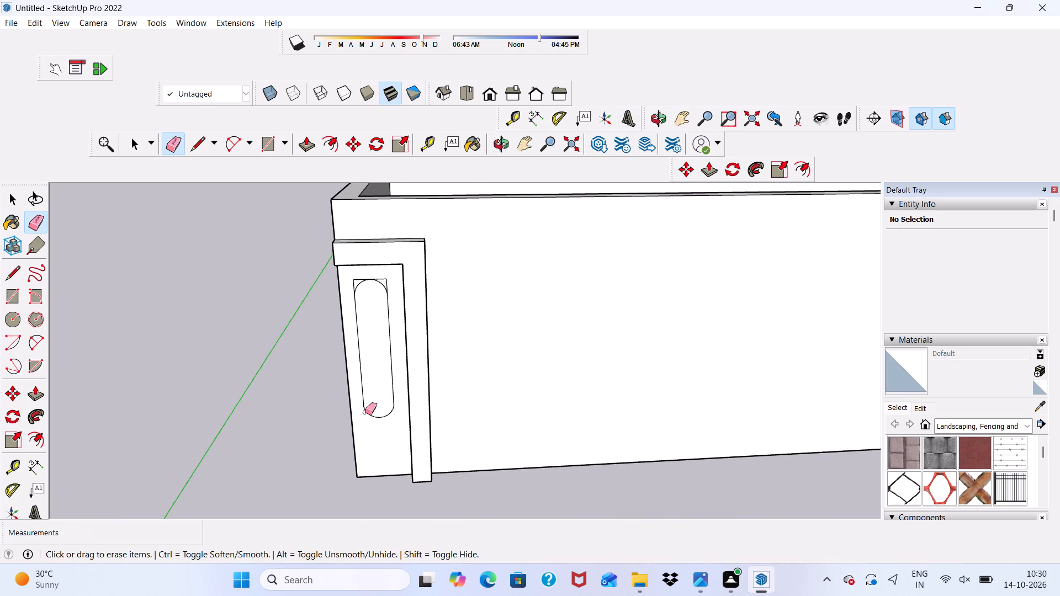
scroll(328, 364, up, 4)
scroll(446, 240, up, 1)
scroll(419, 301, down, 5)
scroll(401, 225, up, 4)
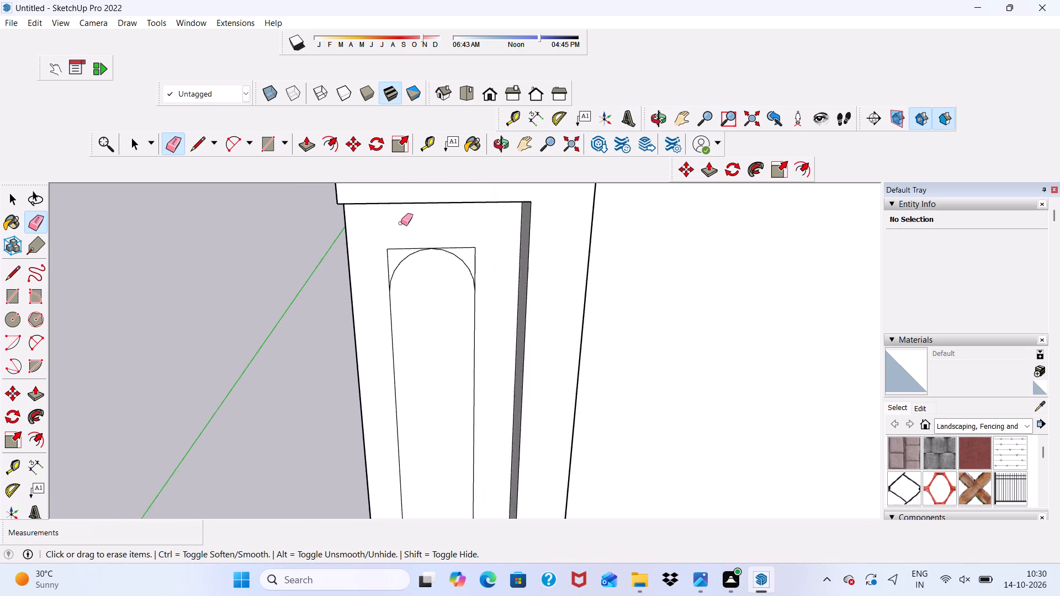
scroll(401, 223, up, 7)
drag(470, 244, 476, 249)
click(477, 250)
drag(489, 263, 494, 269)
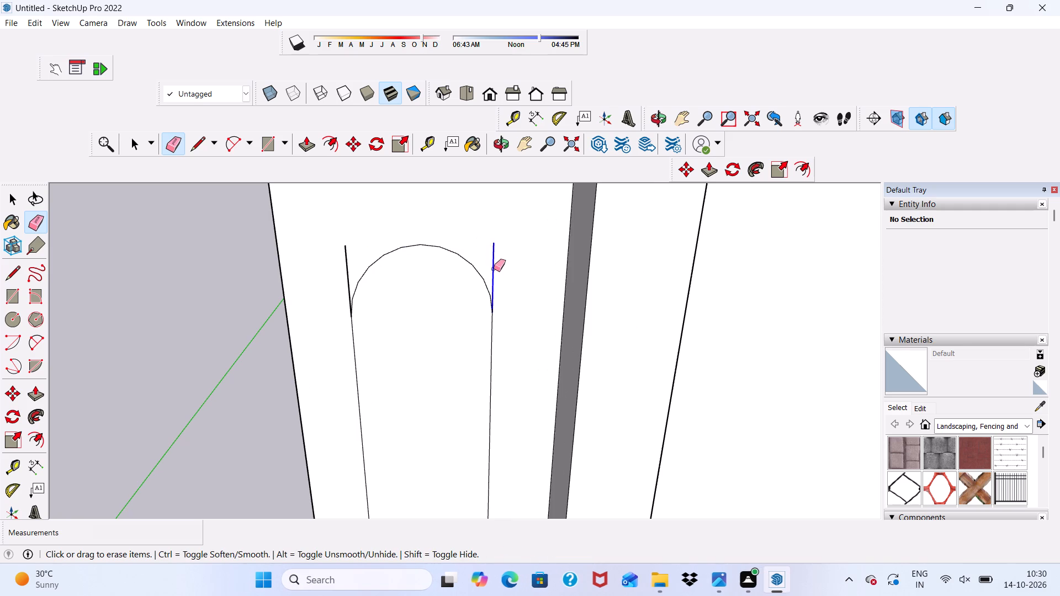
drag(494, 269, 494, 269)
drag(347, 263, 329, 268)
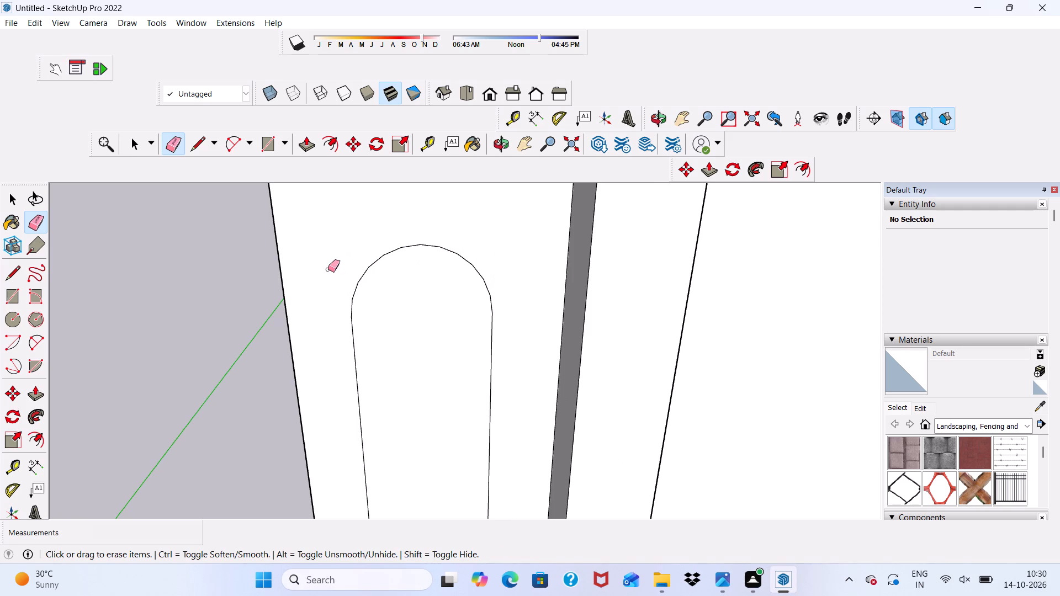
key(space)
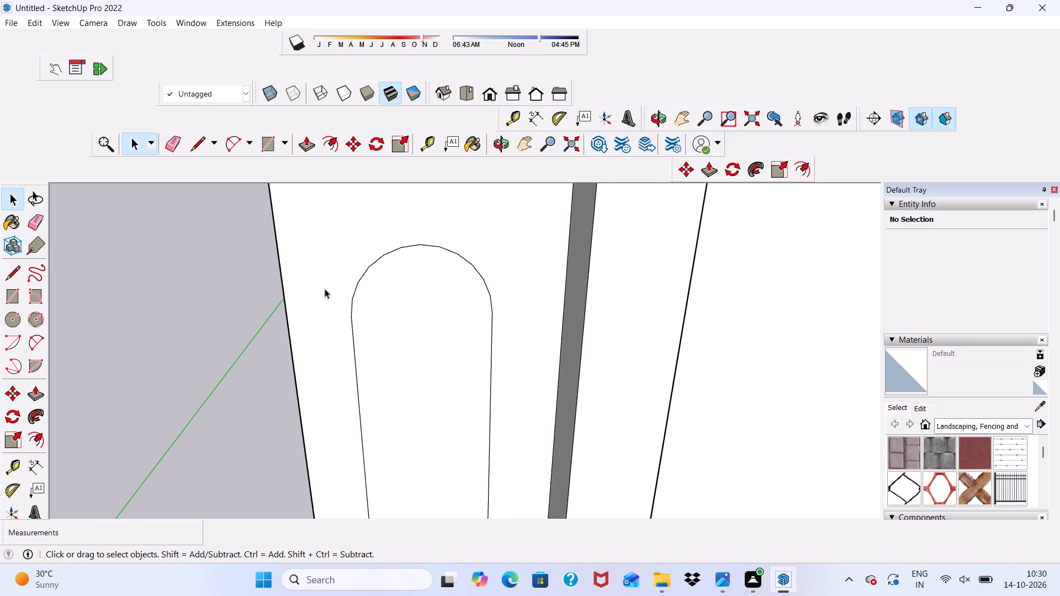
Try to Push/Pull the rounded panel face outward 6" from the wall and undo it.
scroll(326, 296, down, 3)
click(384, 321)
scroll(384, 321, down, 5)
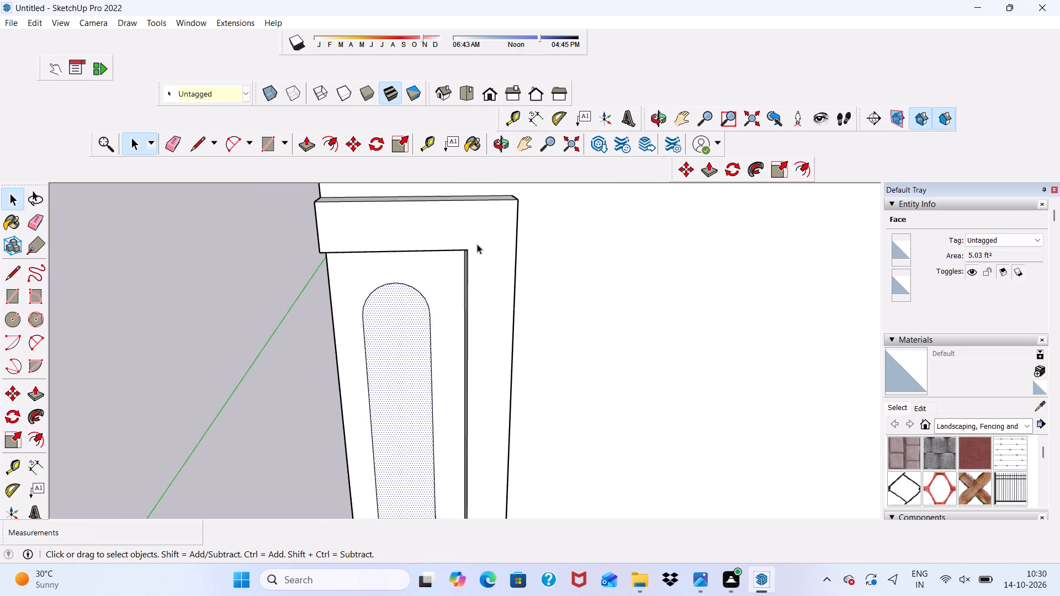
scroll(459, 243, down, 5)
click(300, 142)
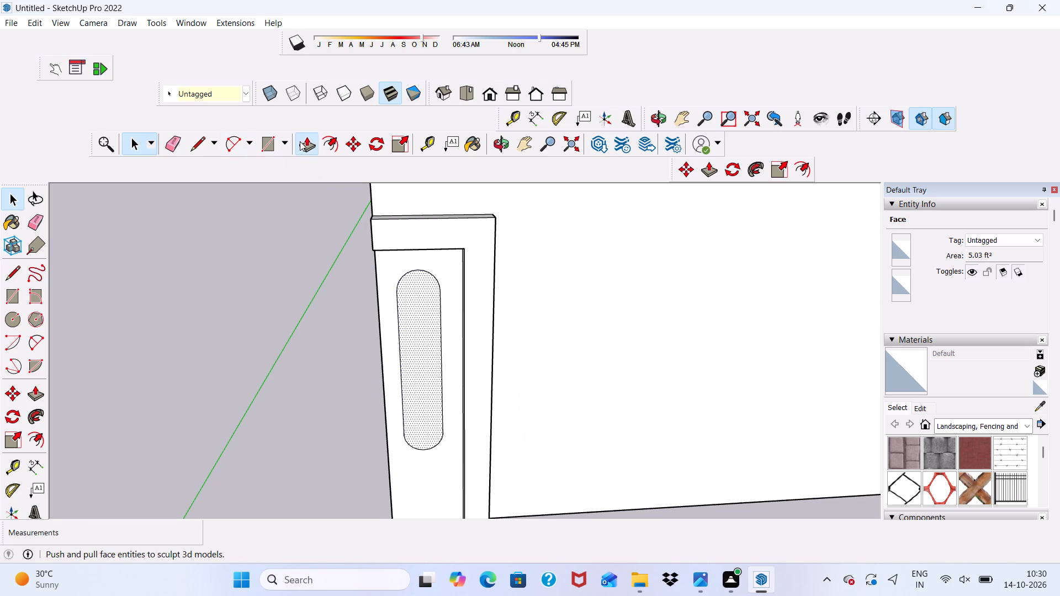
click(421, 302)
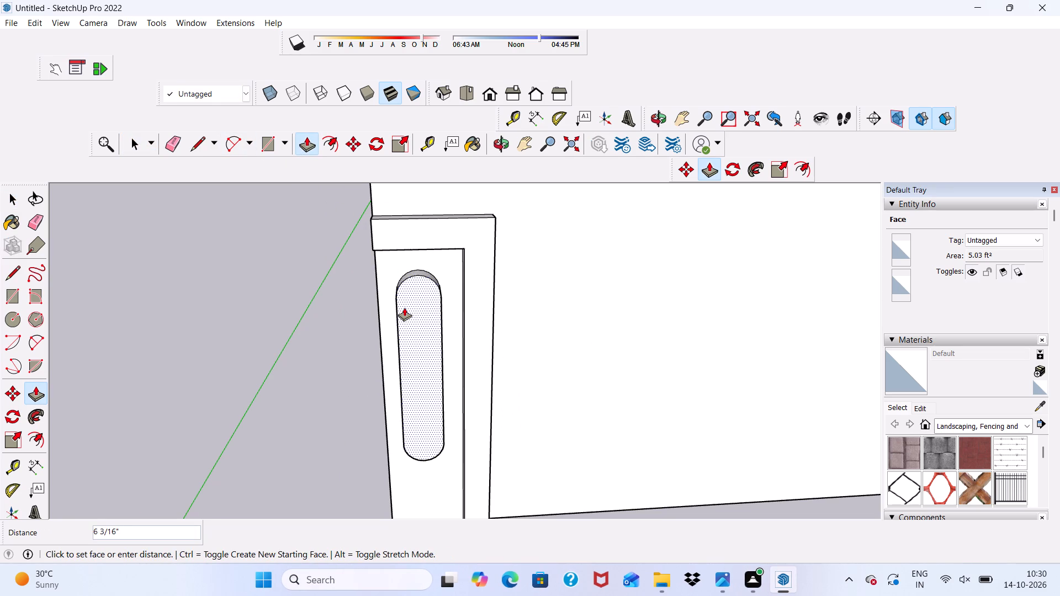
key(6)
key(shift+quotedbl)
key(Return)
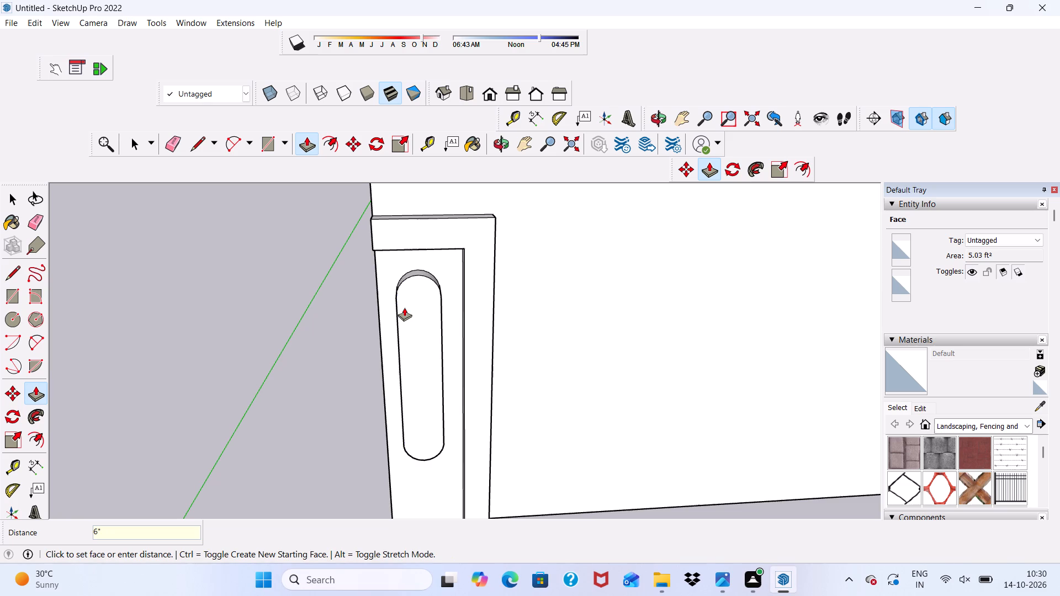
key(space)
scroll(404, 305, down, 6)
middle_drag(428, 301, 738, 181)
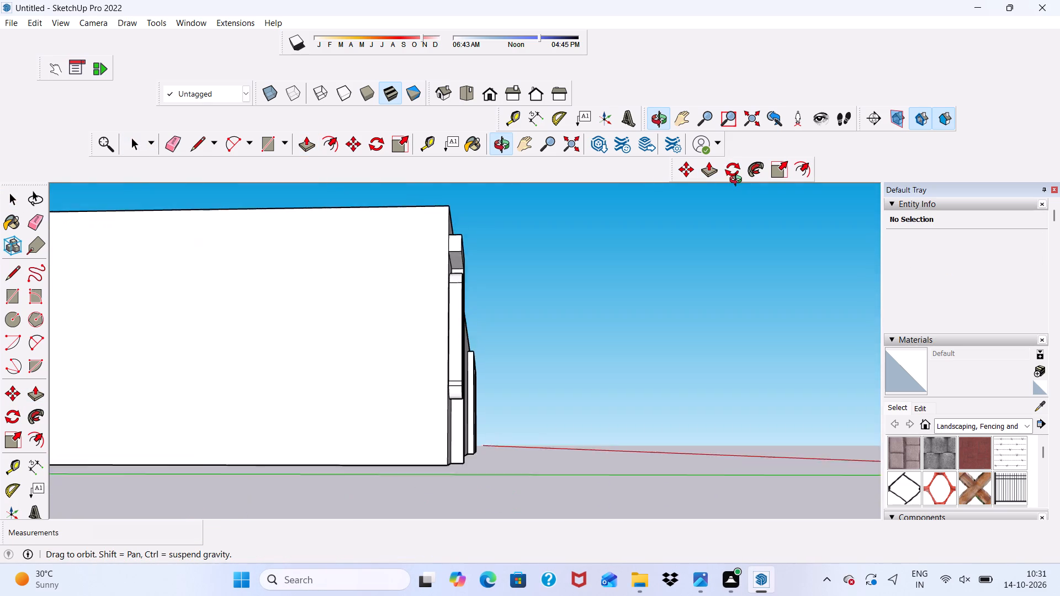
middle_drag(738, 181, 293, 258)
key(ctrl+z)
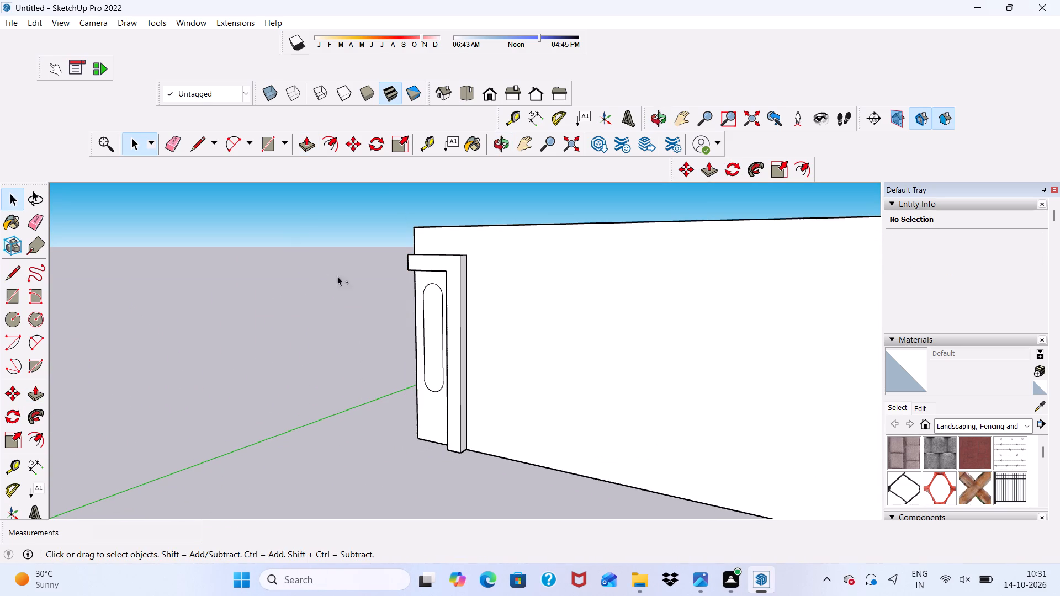
Push/Pull the rounded panel face outward 3" from the wall.
scroll(448, 336, up, 5)
click(423, 314)
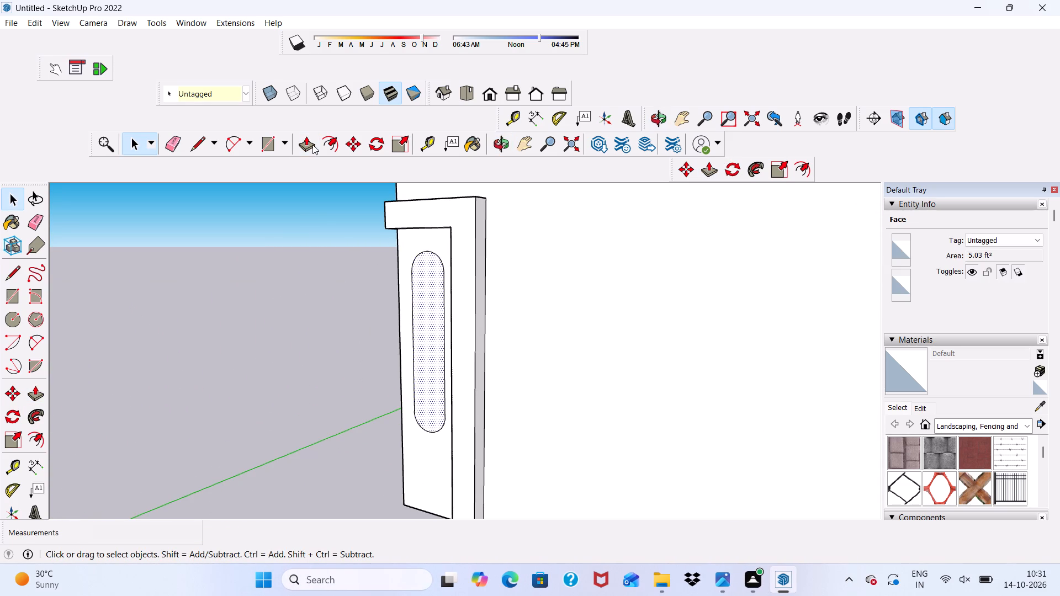
click(303, 139)
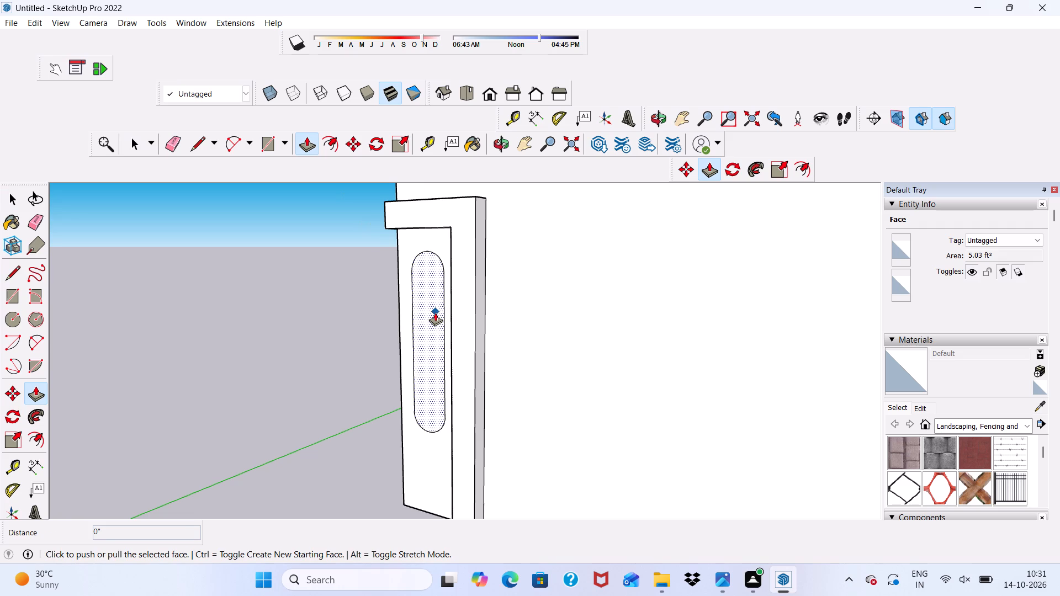
click(435, 312)
key(3)
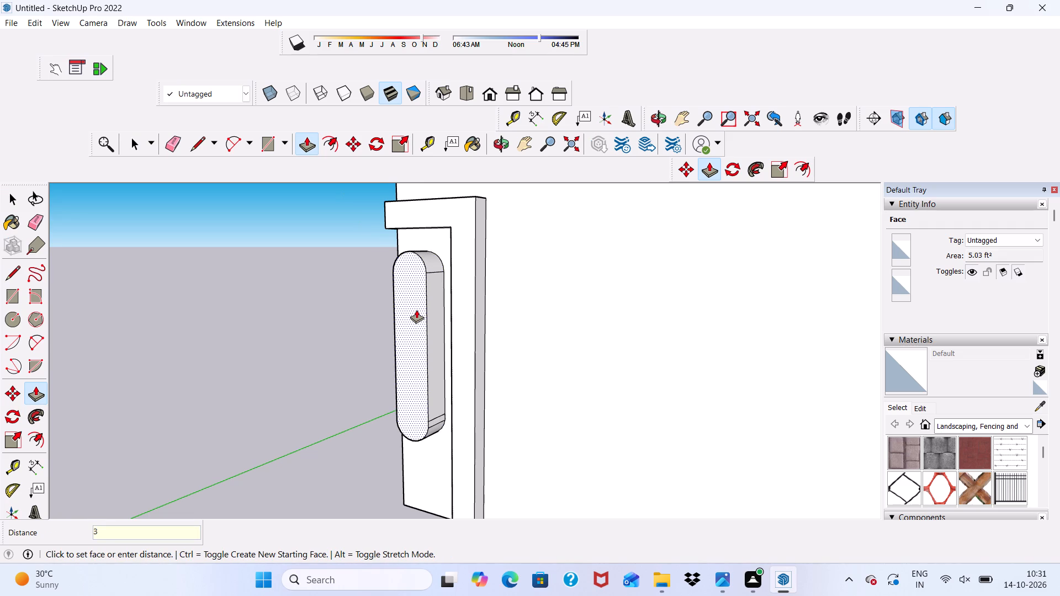
key(shift+quotedbl)
key(Return)
key(space)
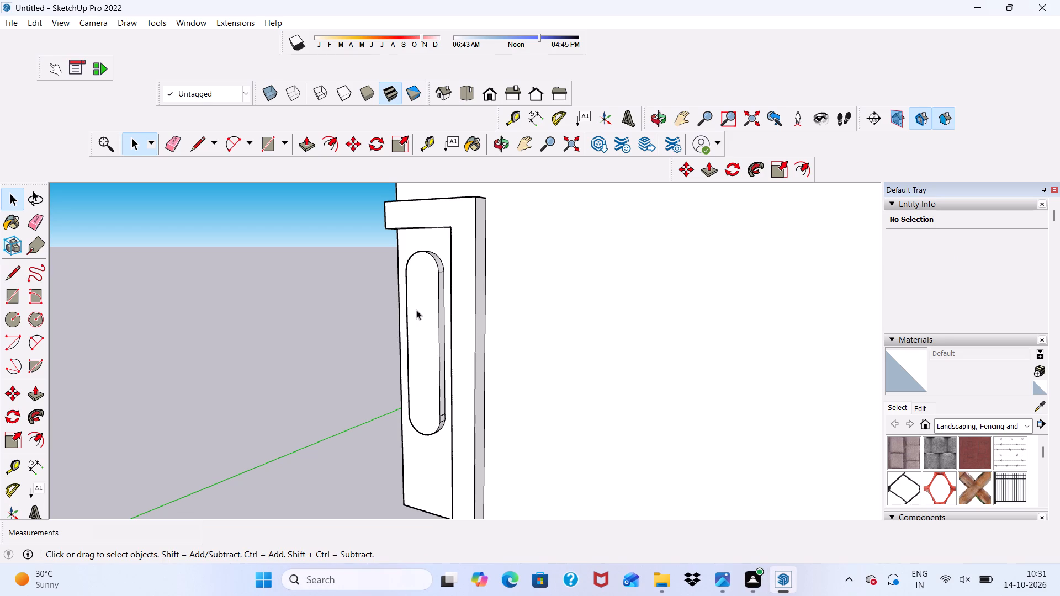
Draw a rectangle about 7' 3 7/8" by 9' 1 1/4" on the front wall beside the L-shaped frame, rising from the wall's base edge.
scroll(431, 308, down, 9)
middle_drag(456, 311, 473, 309)
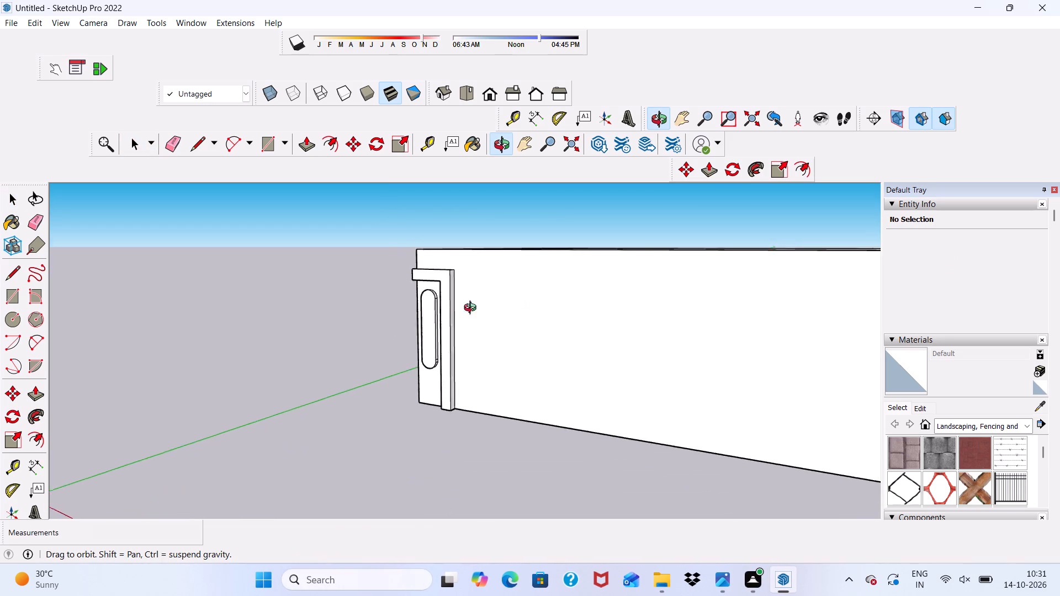
middle_drag(473, 309, 620, 290)
scroll(620, 290, up, 1)
scroll(620, 290, down, 1)
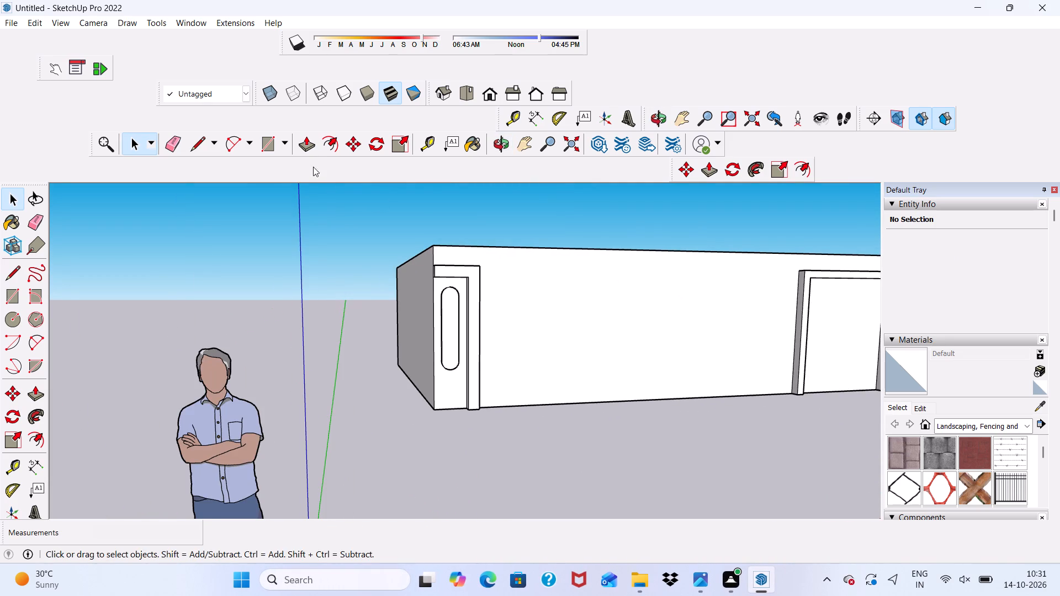
click(272, 149)
scroll(553, 463, up, 2)
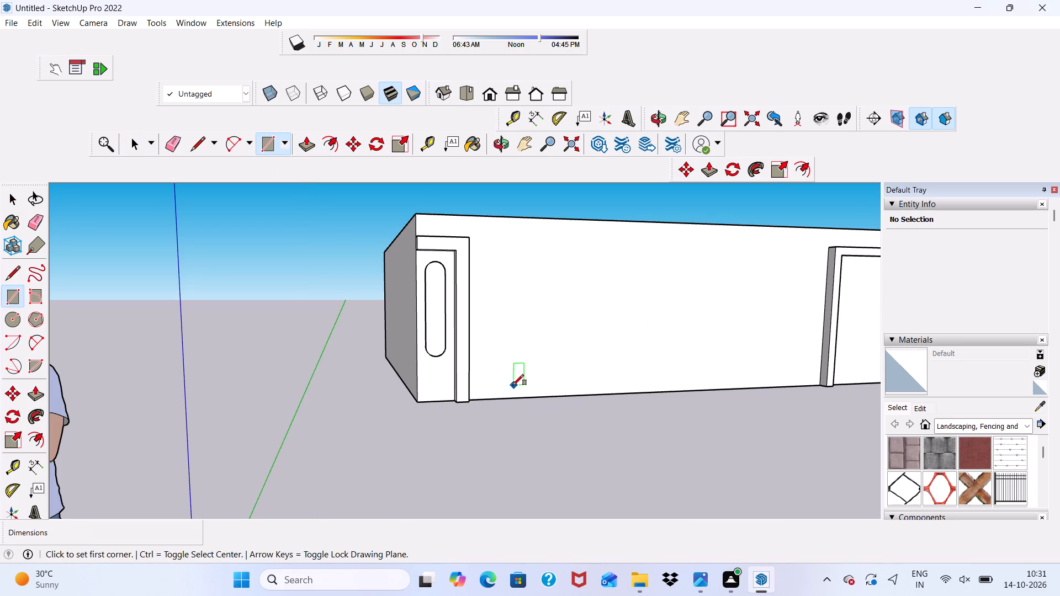
click(489, 398)
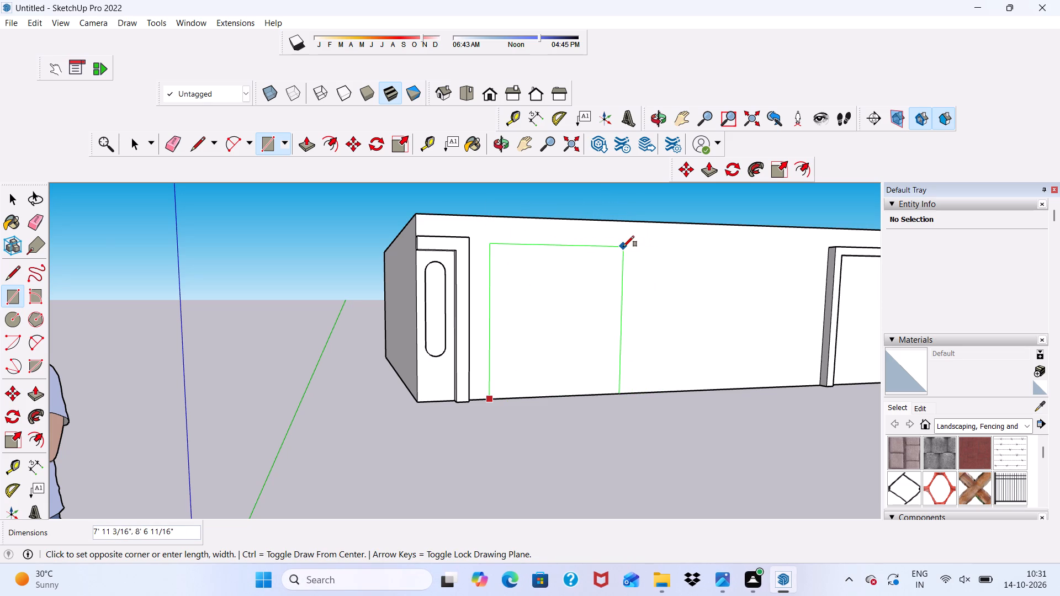
scroll(630, 246, down, 1)
middle_drag(630, 246, 471, 258)
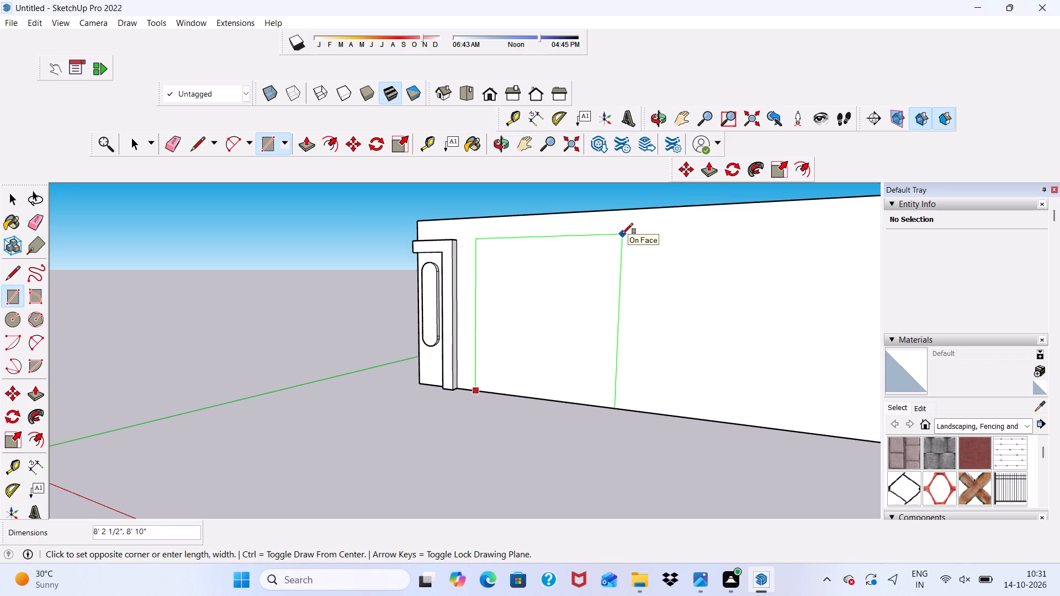
middle_drag(622, 234, 673, 220)
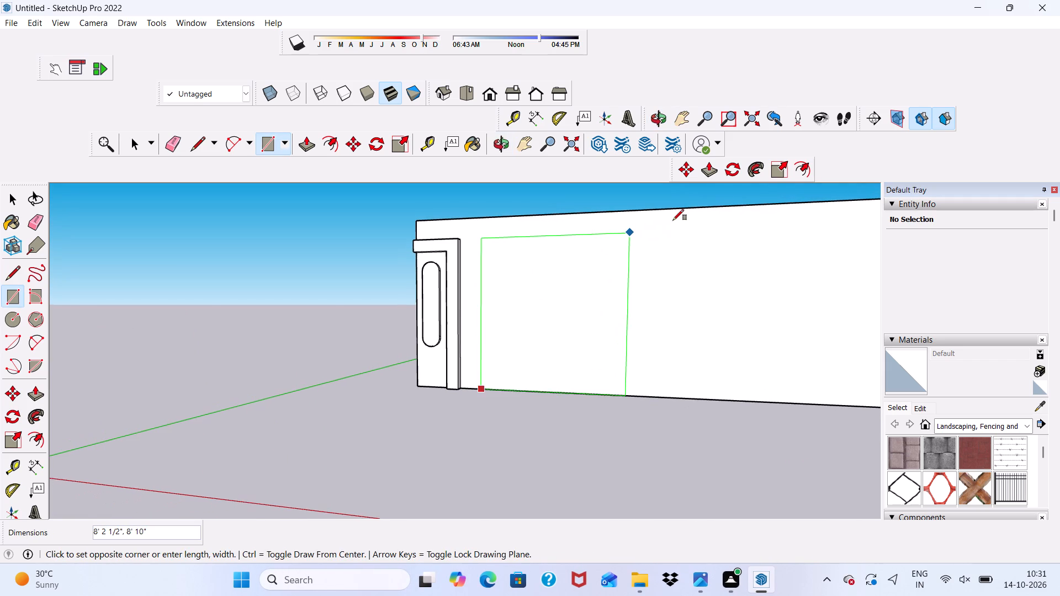
scroll(673, 220, up, 4)
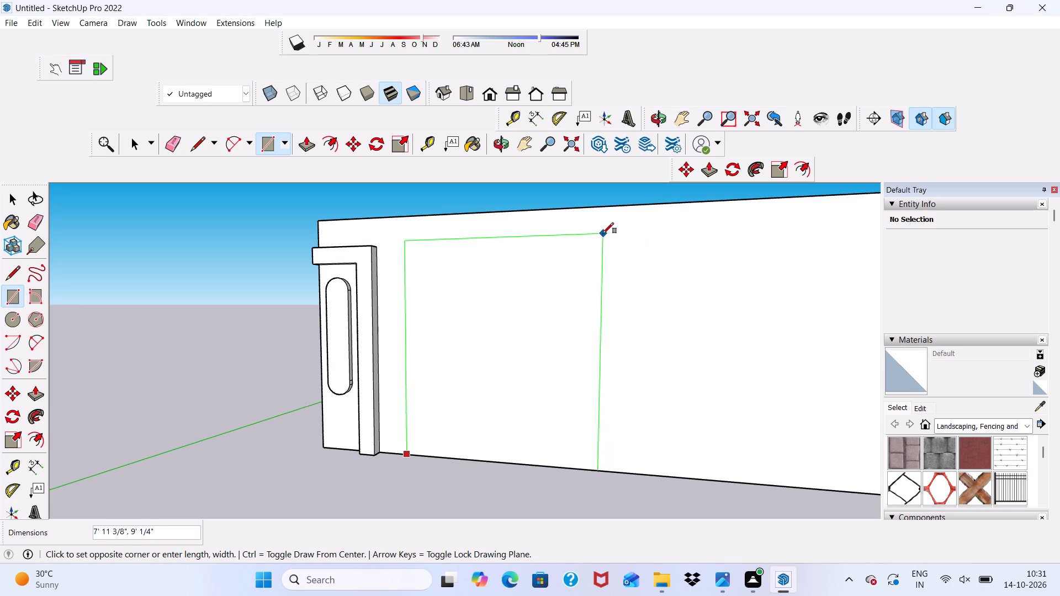
click(586, 232)
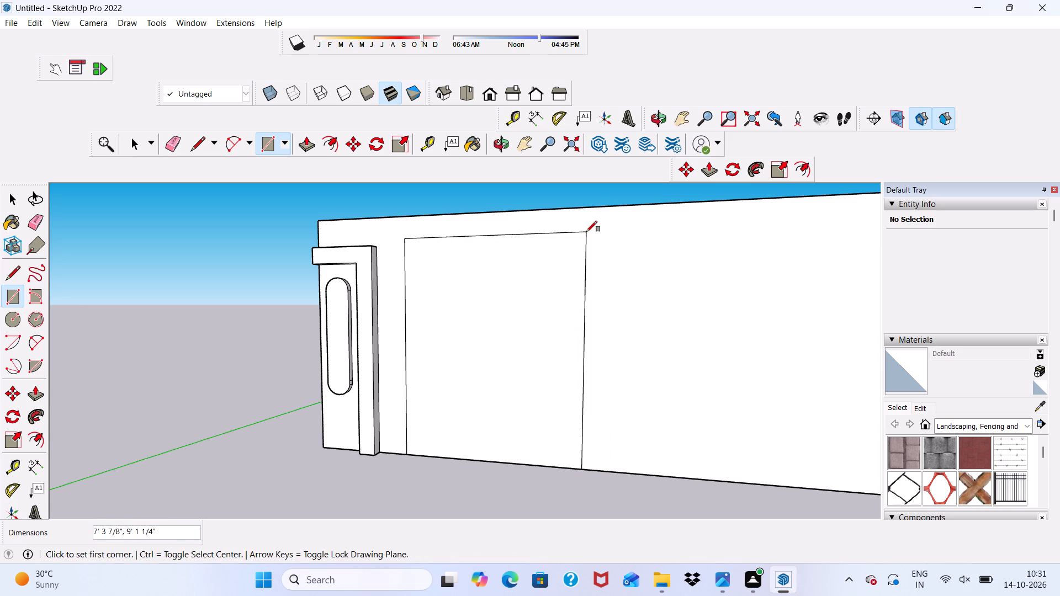
Offset the front-wall rectangle beside the L-shaped frame inward by 6".
click(331, 134)
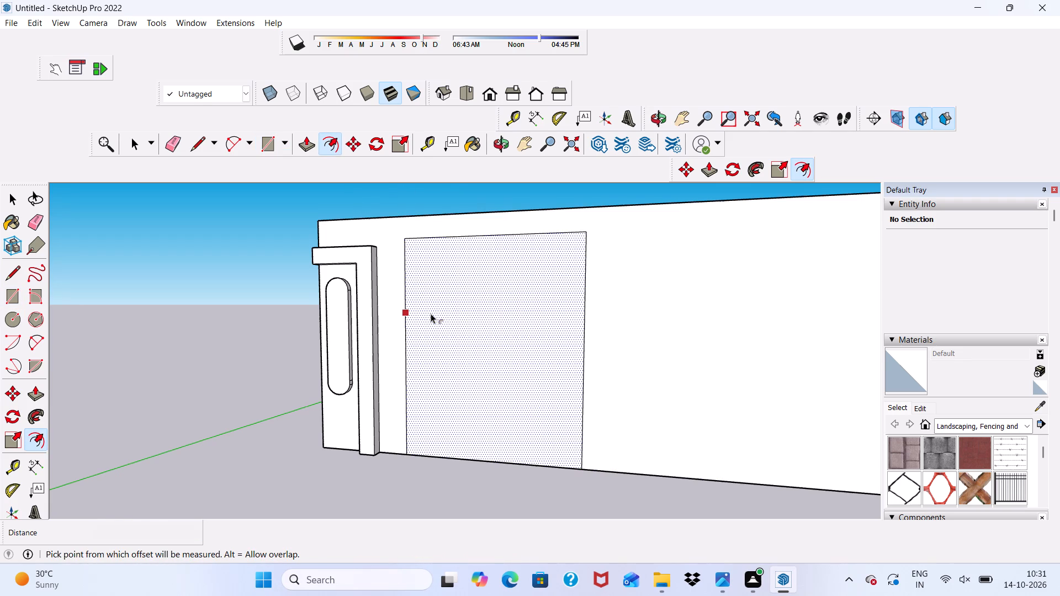
click(430, 313)
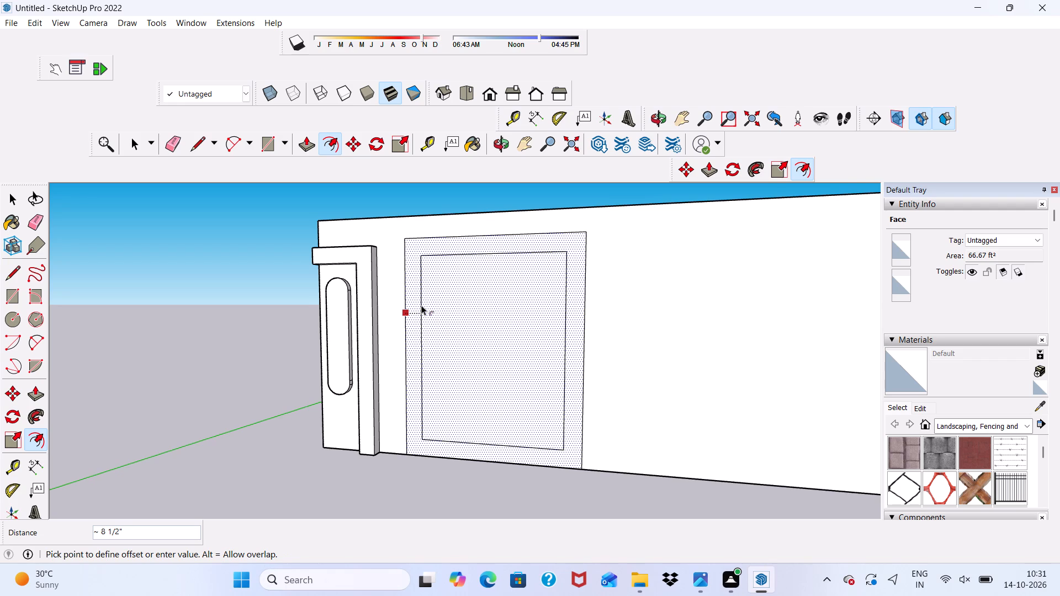
key(6)
key(shift+quotedbl)
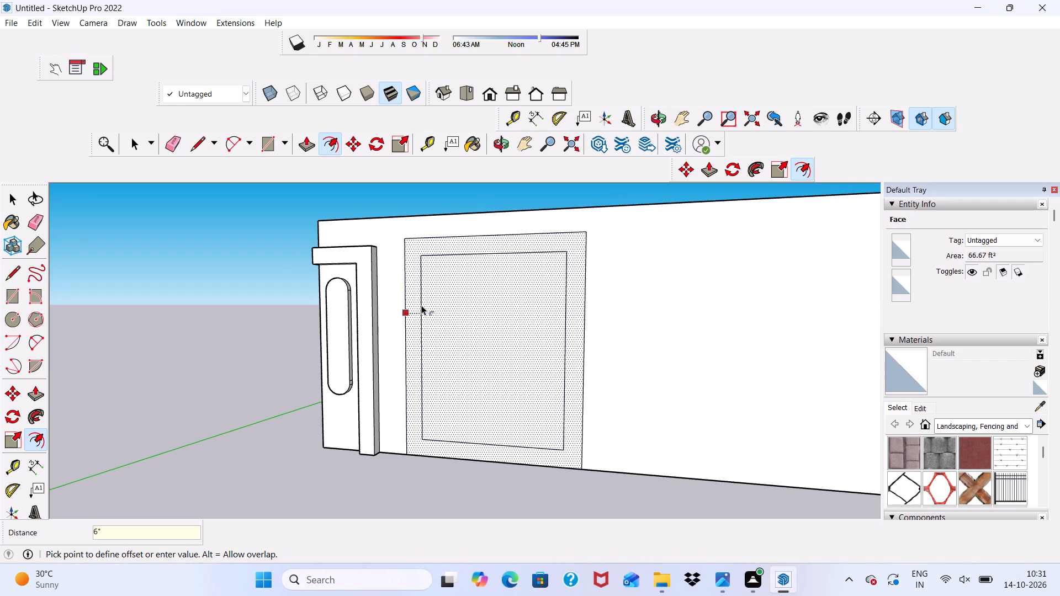
key(Return)
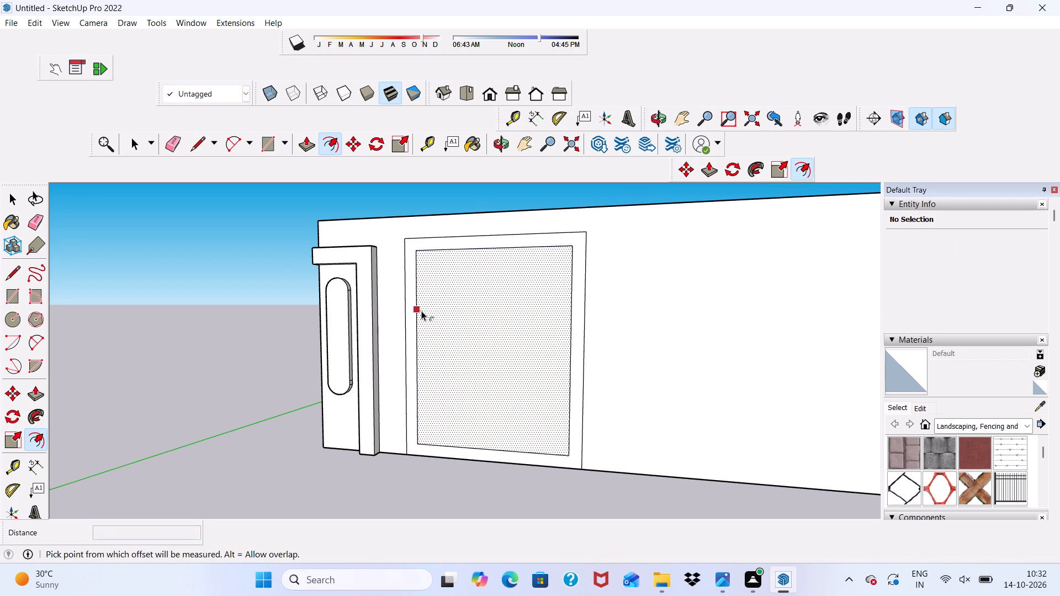
key(space)
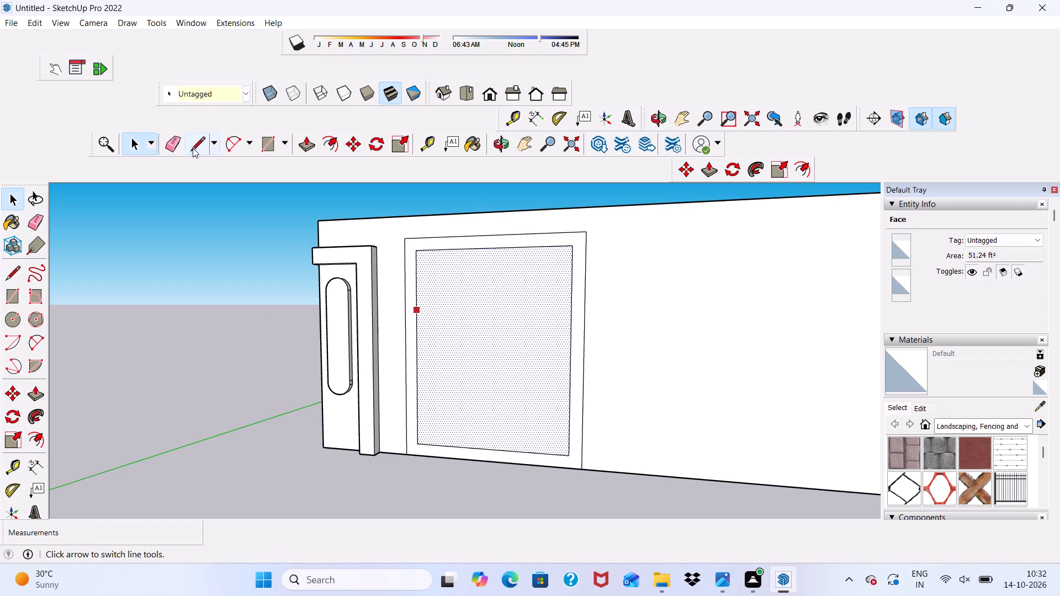
Draw vertical lines from the inner rectangle's two bottom corners down to the wall's base edge.
click(193, 148)
scroll(412, 501, up, 2)
scroll(397, 450, up, 4)
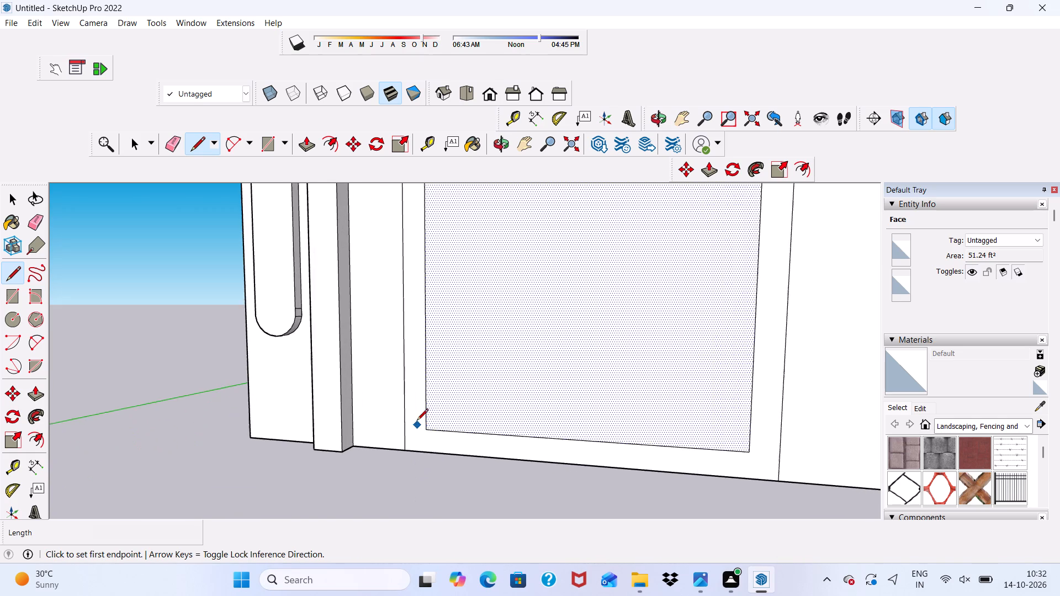
scroll(417, 421, up, 11)
click(426, 433)
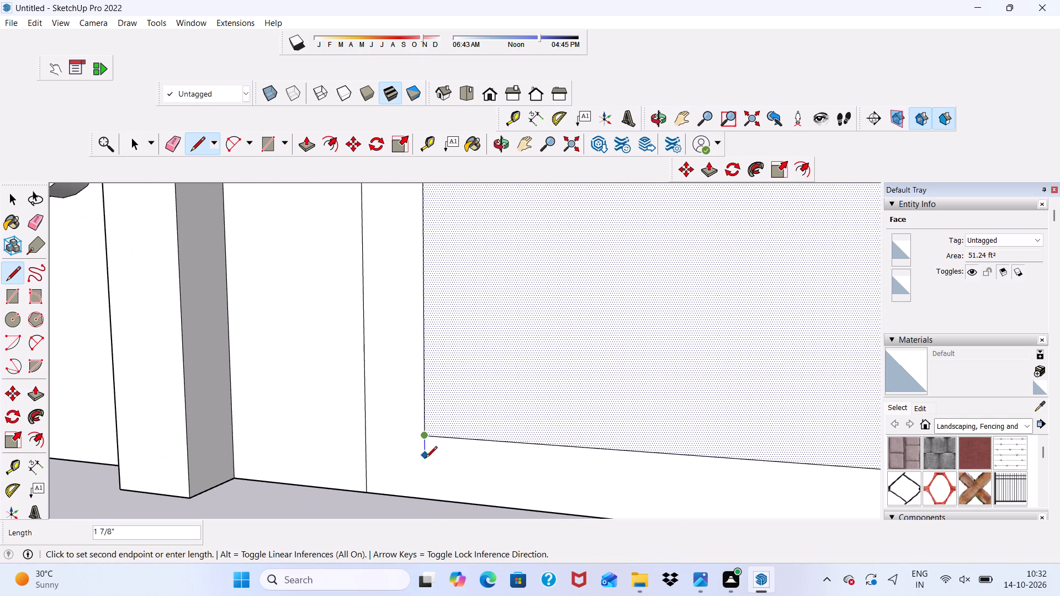
click(426, 497)
scroll(356, 410, down, 4)
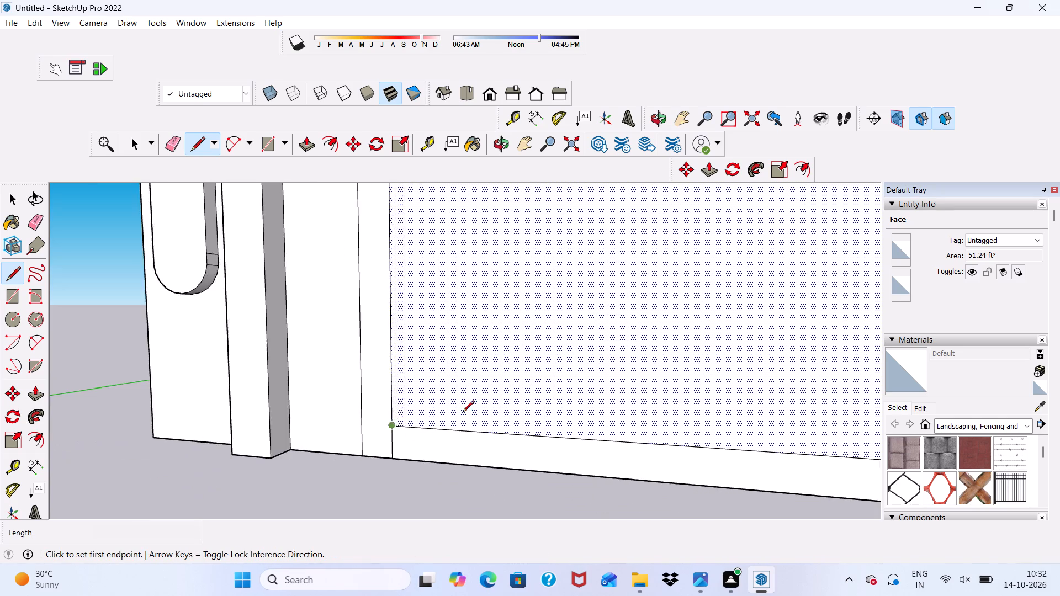
scroll(463, 413, down, 7)
scroll(399, 416, down, 3)
scroll(642, 436, up, 16)
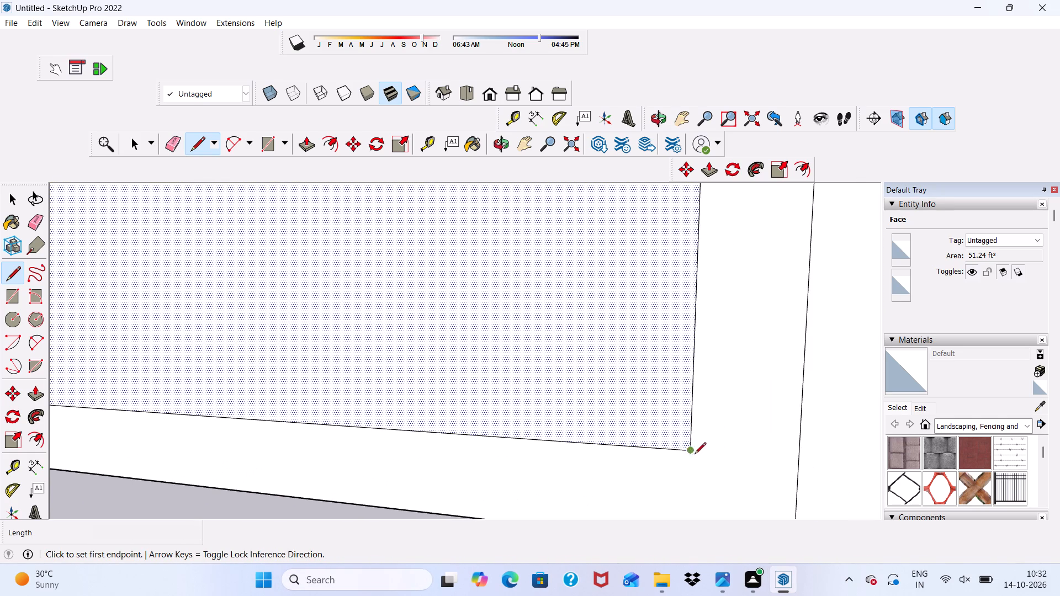
click(688, 453)
scroll(656, 391, down, 9)
scroll(676, 469, up, 2)
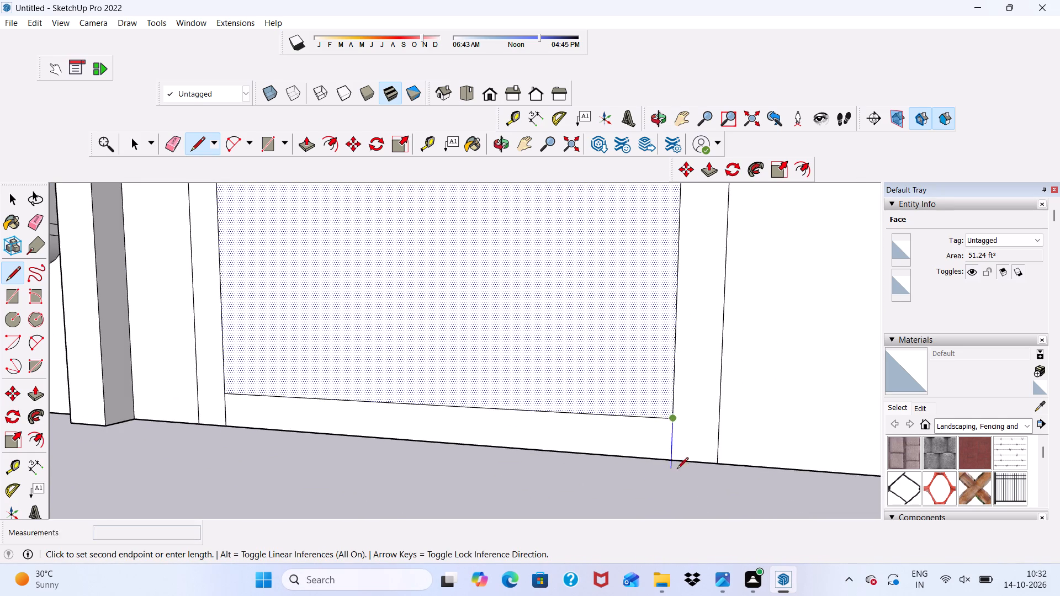
scroll(677, 470, up, 3)
click(676, 451)
key(space)
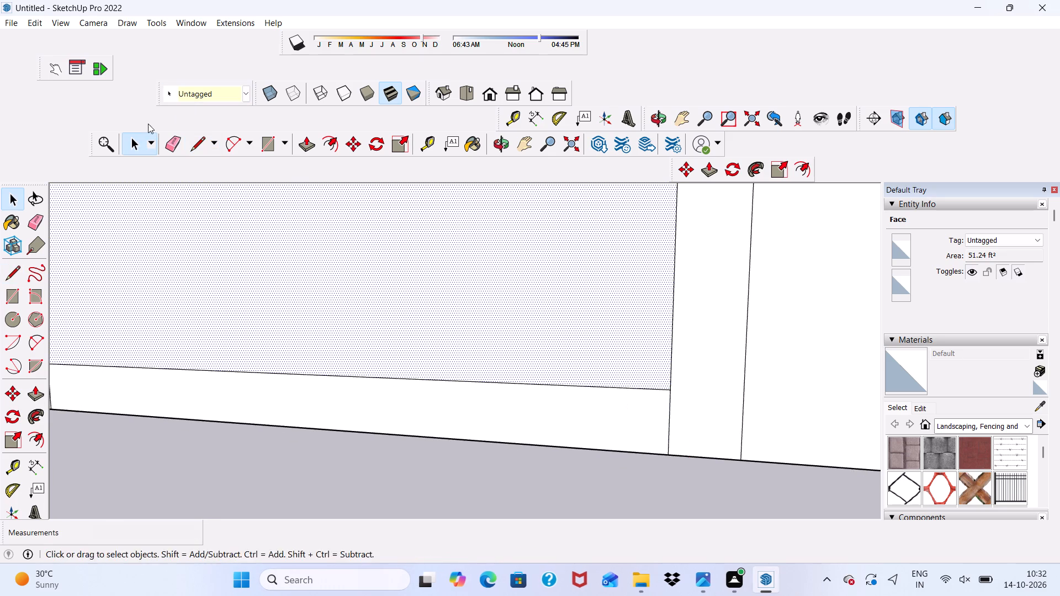
Erase the inner rectangle's bottom edge between the two vertical lines.
drag(170, 140, 176, 147)
drag(273, 321, 276, 379)
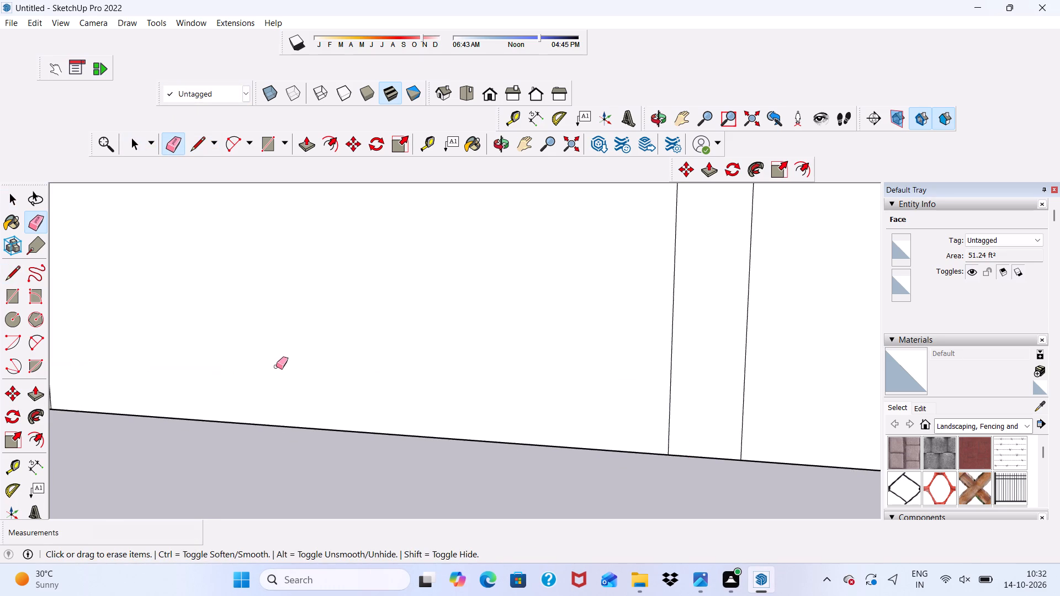
key(space)
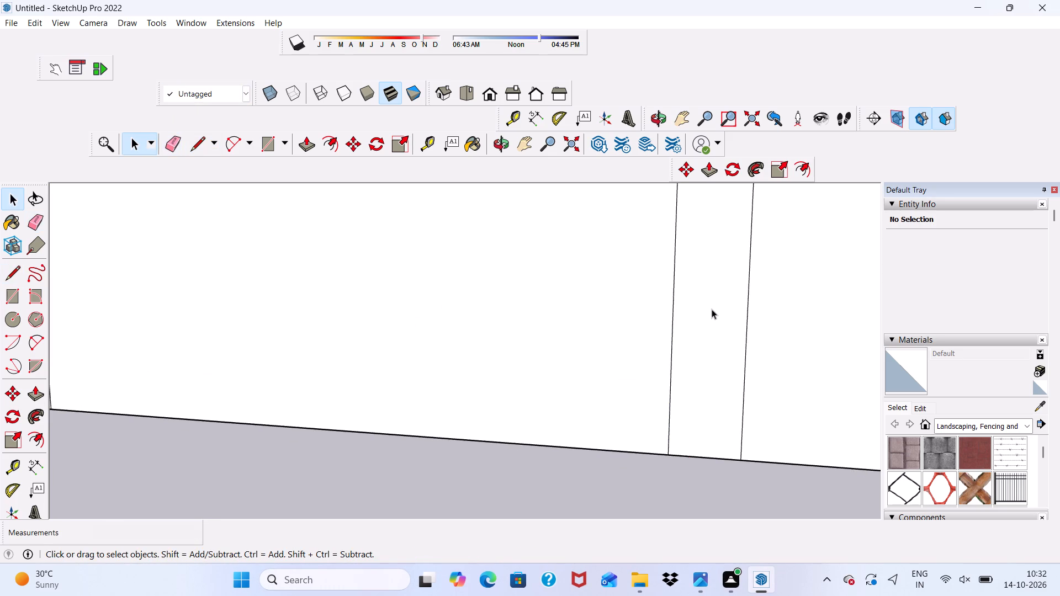
Push/Pull the door-shaped frame face outward 6" from the front wall.
click(717, 310)
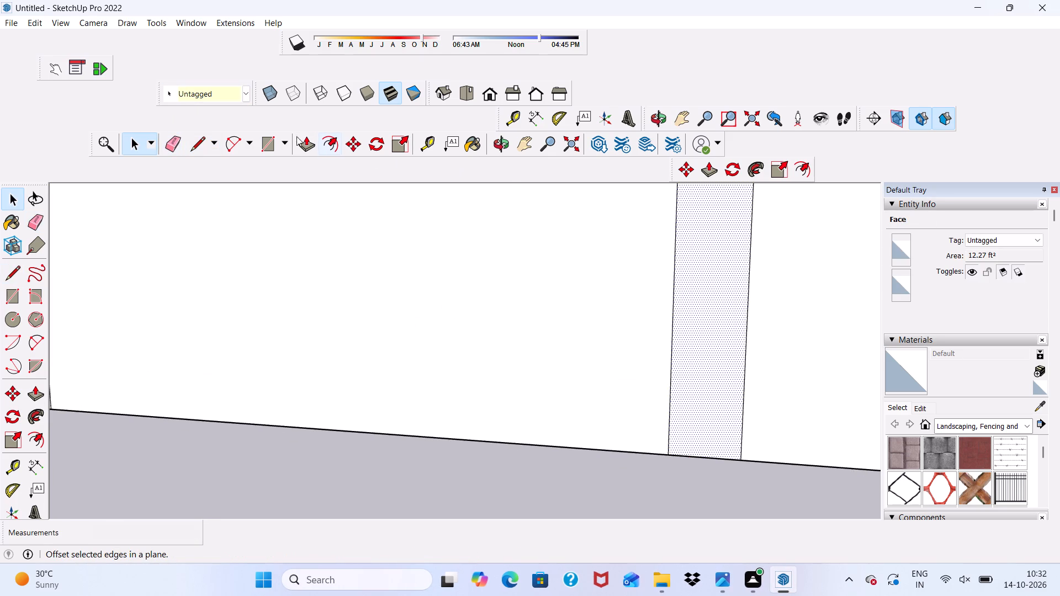
click(303, 141)
click(710, 292)
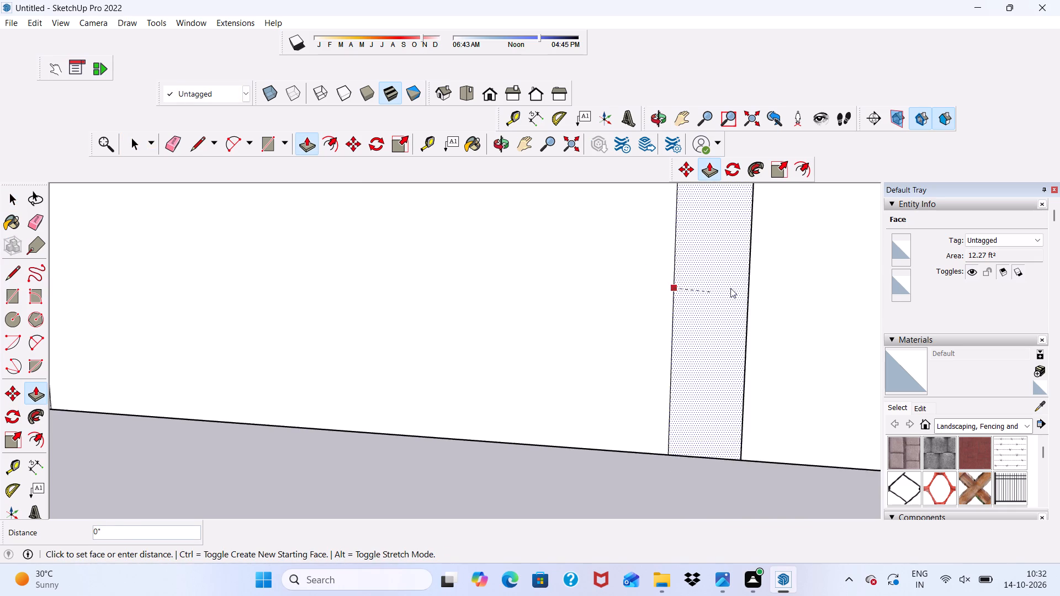
scroll(755, 308, down, 4)
middle_drag(780, 333, 643, 350)
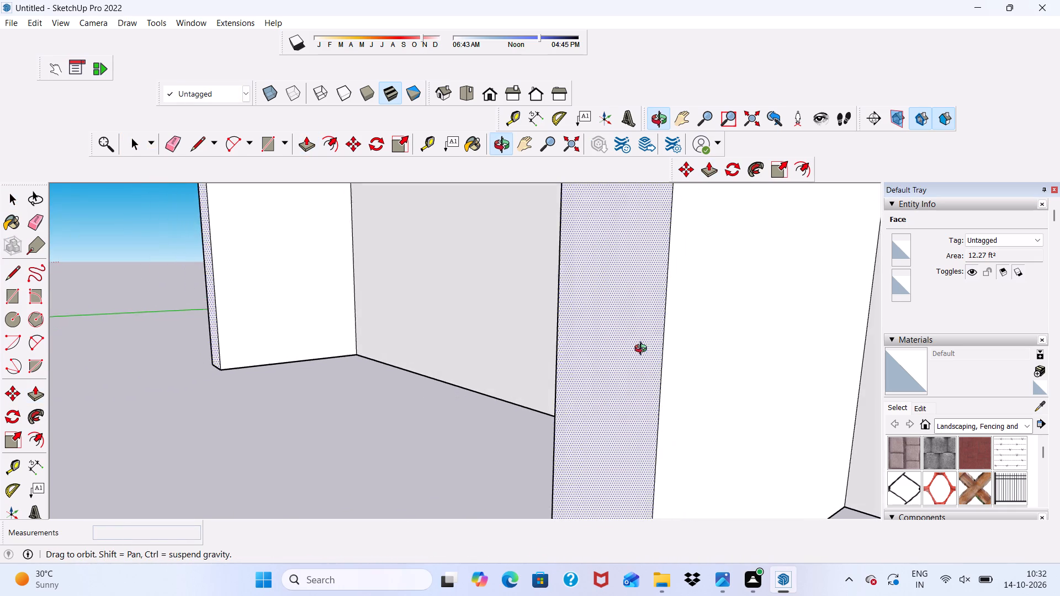
middle_drag(643, 350, 643, 350)
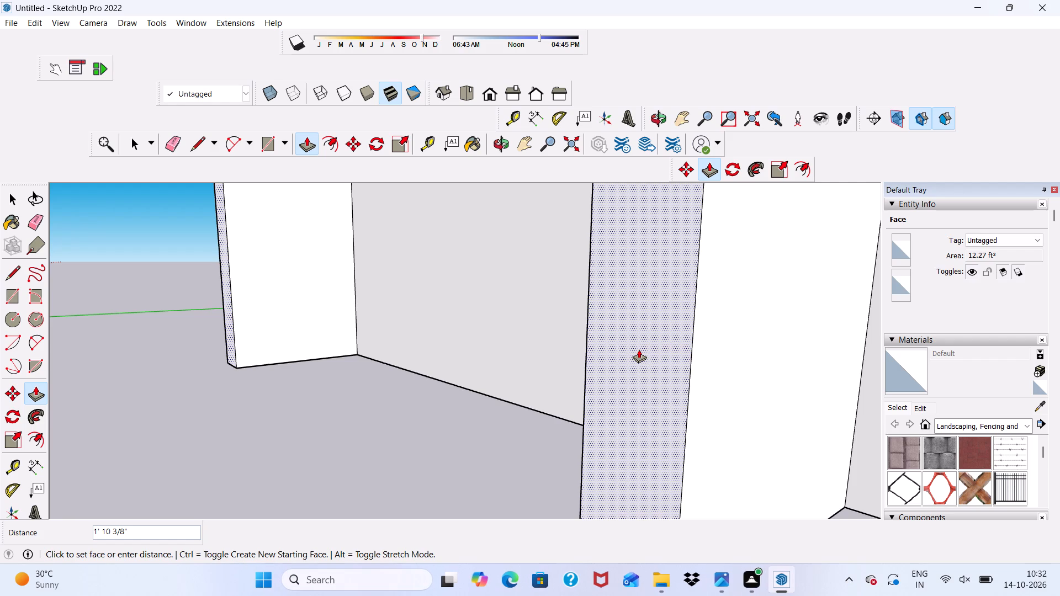
key(6)
key(BackSpace)
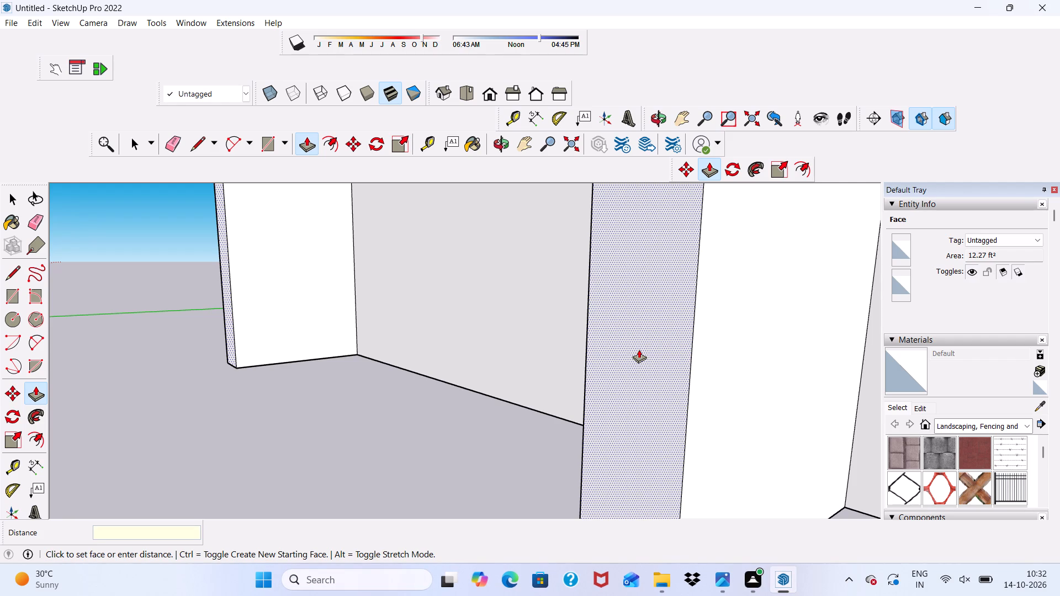
text(6")
key(Return)
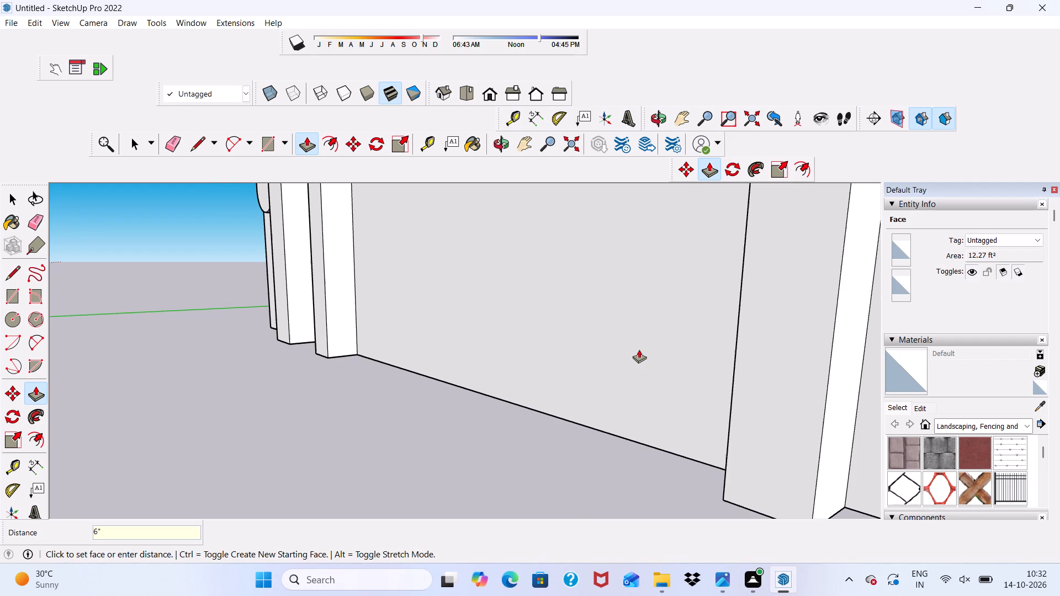
key(space)
Examine the raised door-shaped frame and its surroundings on the front wall from several angles.
scroll(624, 349, down, 12)
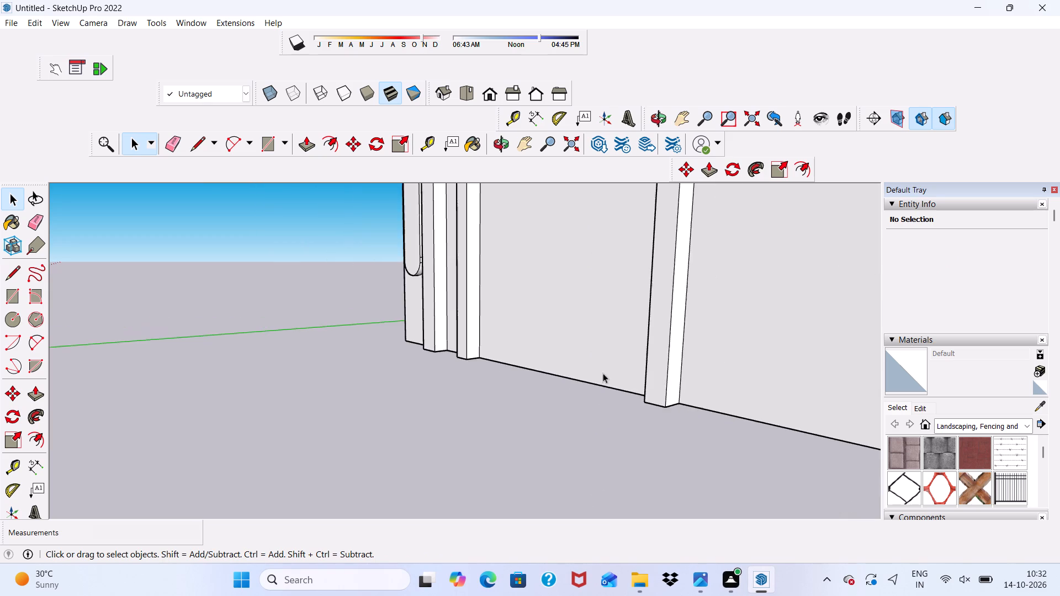
scroll(578, 382, down, 7)
scroll(516, 198, up, 7)
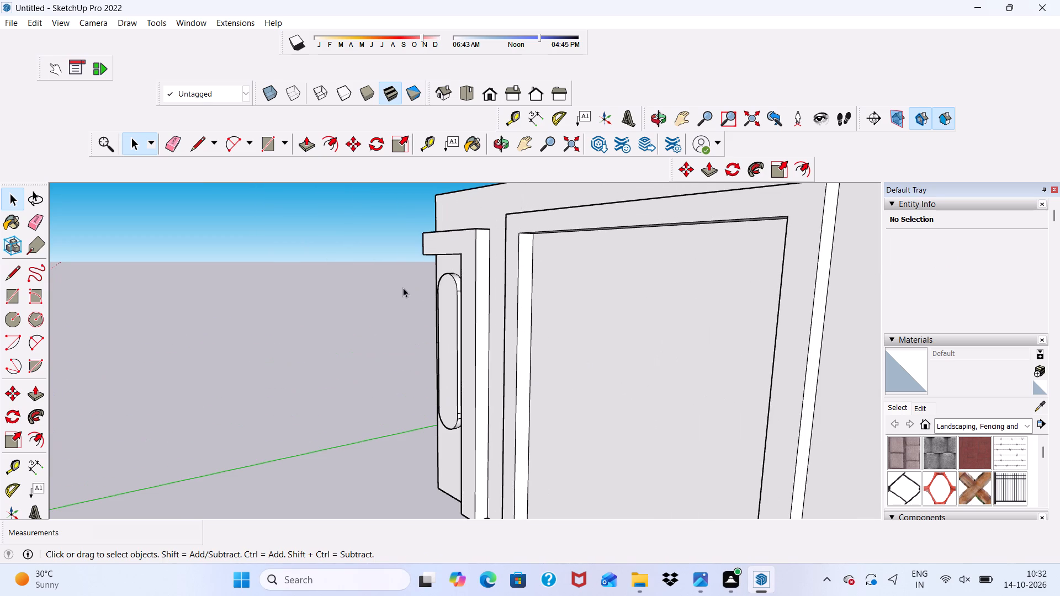
middle_drag(403, 288, 530, 262)
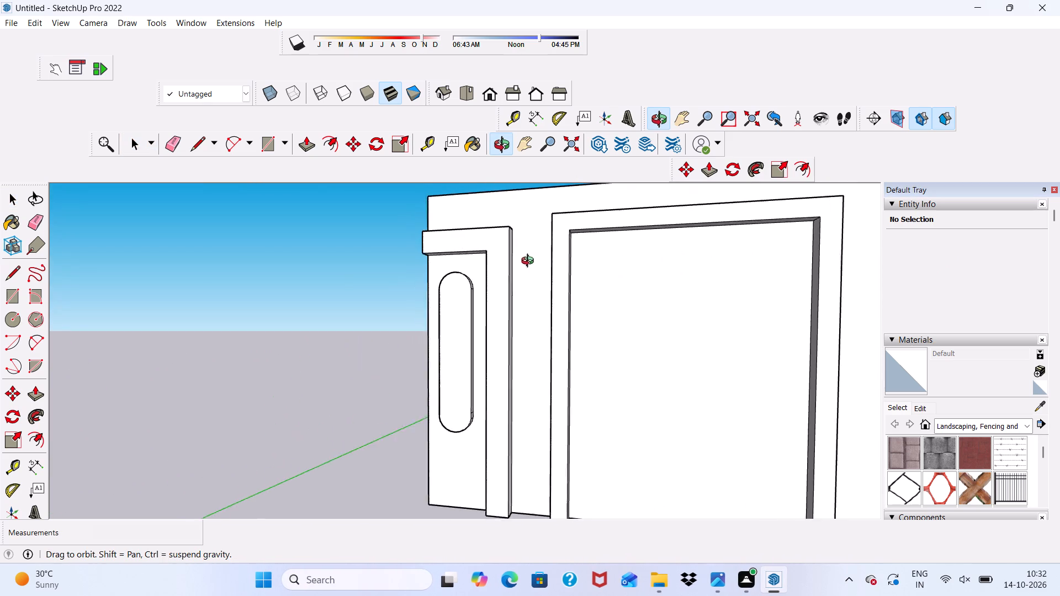
middle_drag(530, 262, 416, 310)
scroll(415, 310, down, 5)
scroll(559, 287, down, 4)
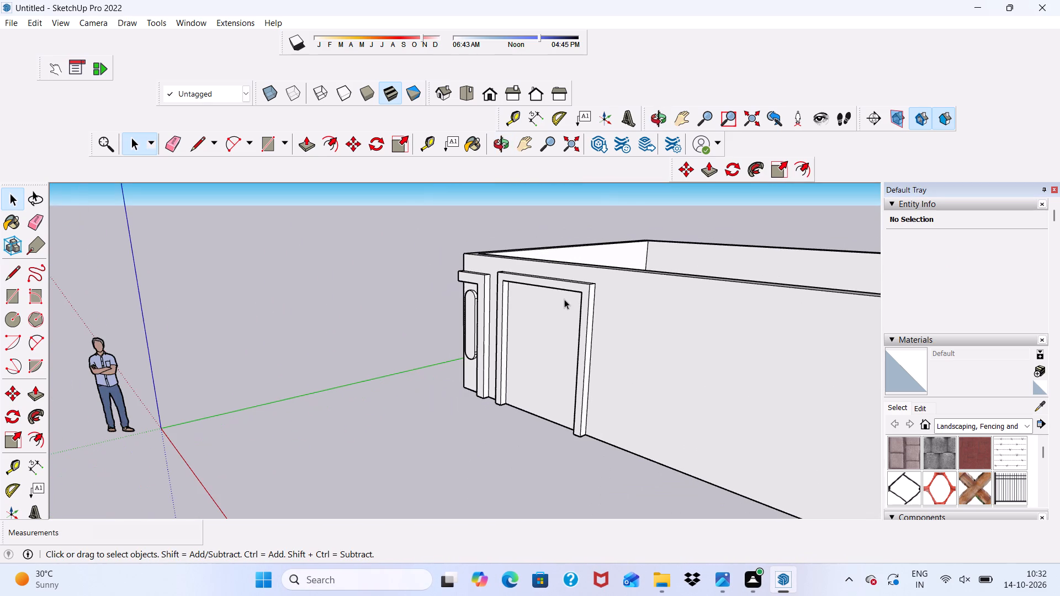
scroll(562, 263, up, 5)
middle_drag(491, 341, 652, 327)
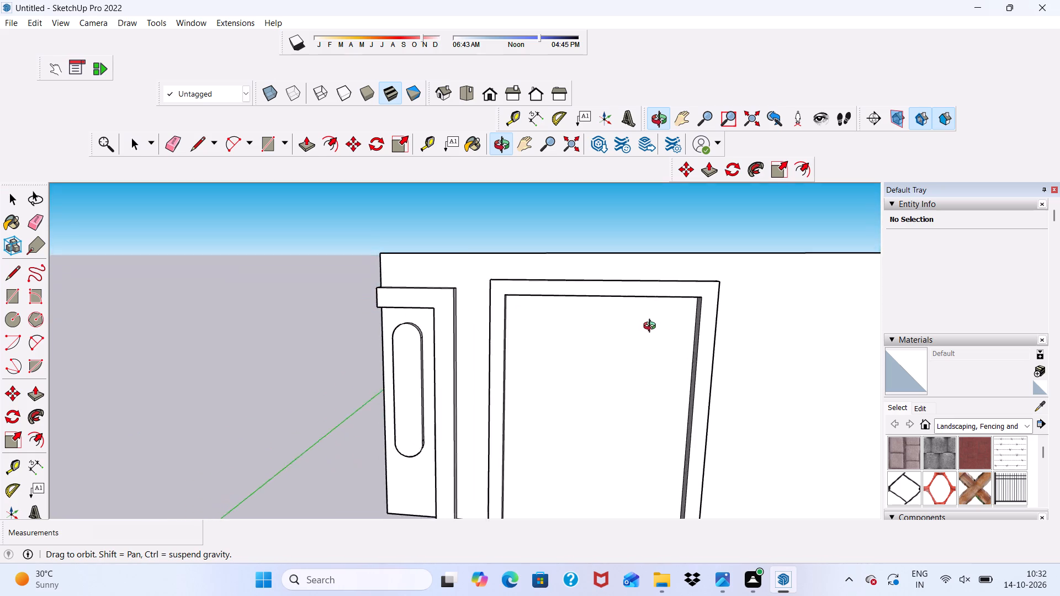
middle_drag(652, 327, 670, 336)
scroll(671, 336, up, 5)
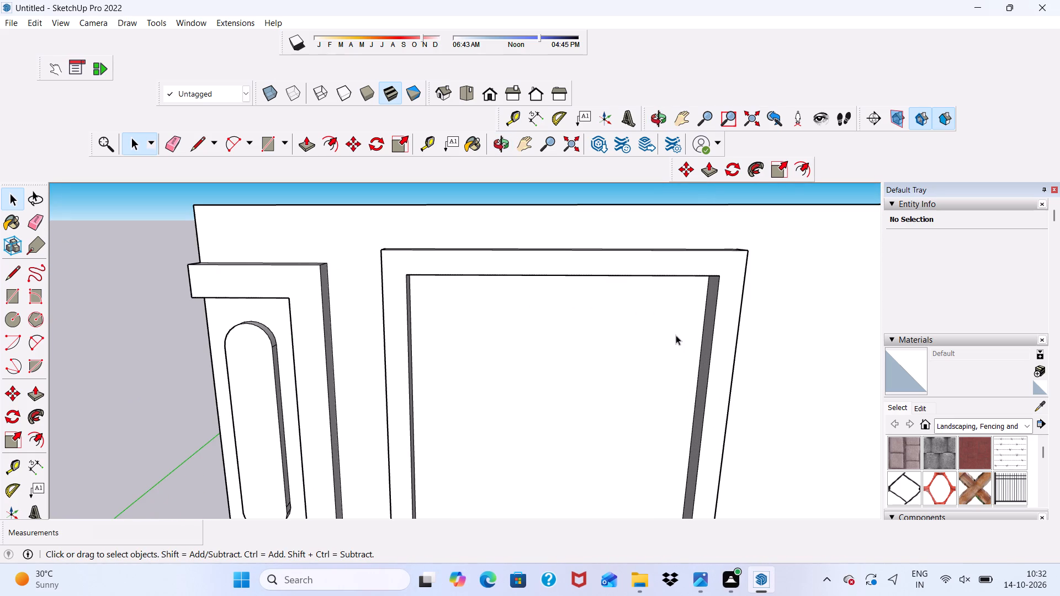
scroll(554, 274, down, 3)
scroll(227, 291, down, 5)
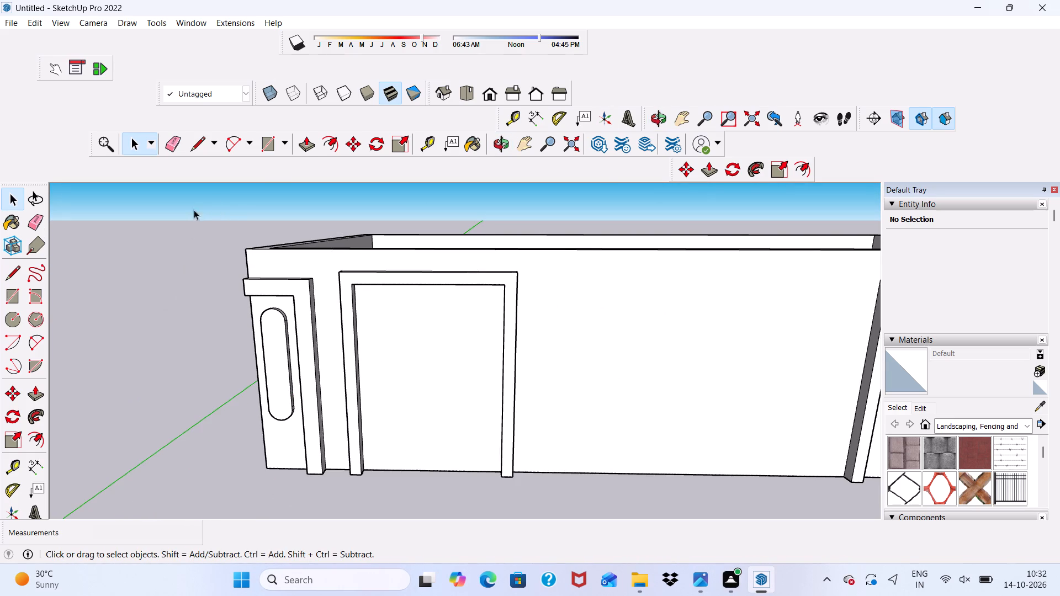
Draw a tall rectangle about 1' 10 1/4" by 9' 7/16" on the front wall beside the door-shaped frame, just above the base edge.
click(274, 144)
scroll(531, 285, up, 3)
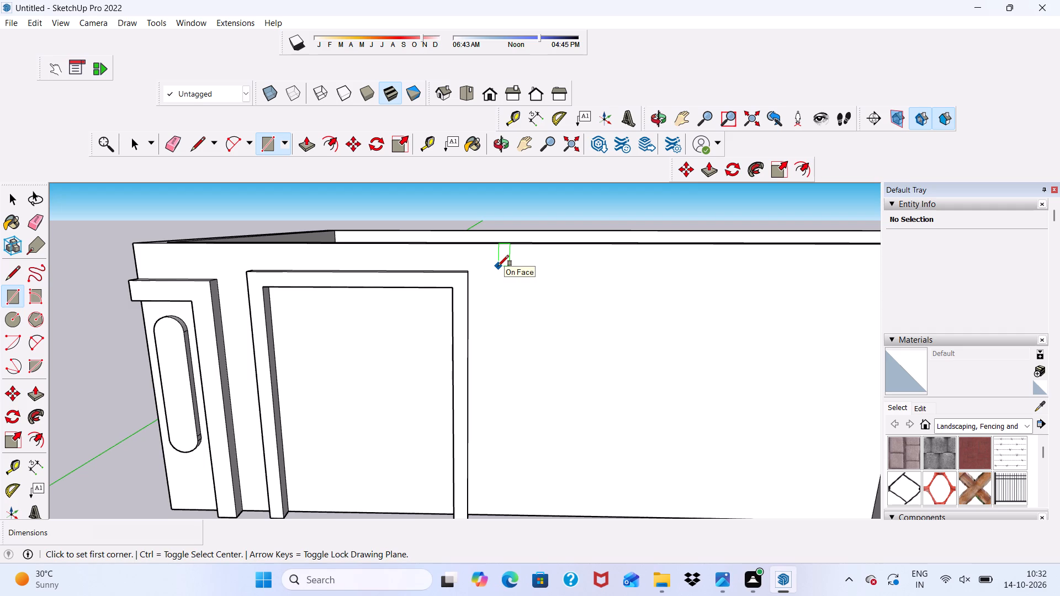
click(497, 268)
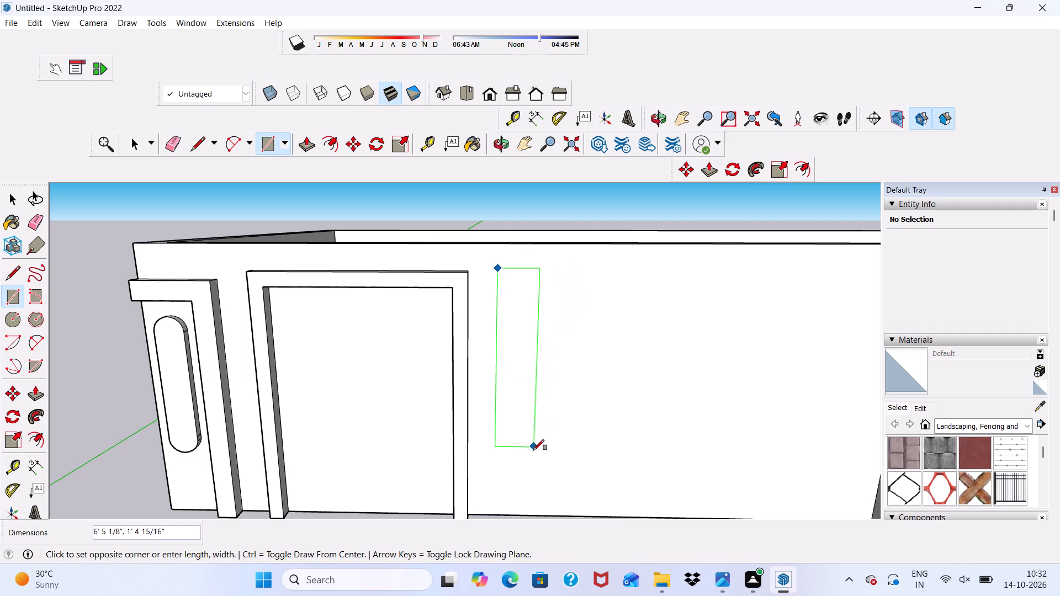
scroll(522, 422, down, 1)
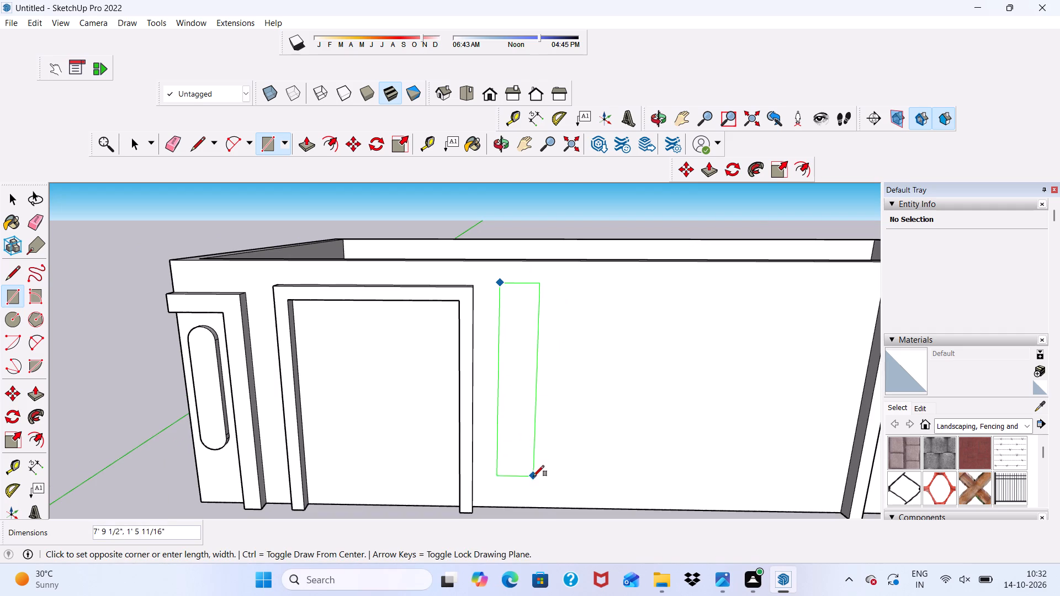
scroll(534, 529, up, 9)
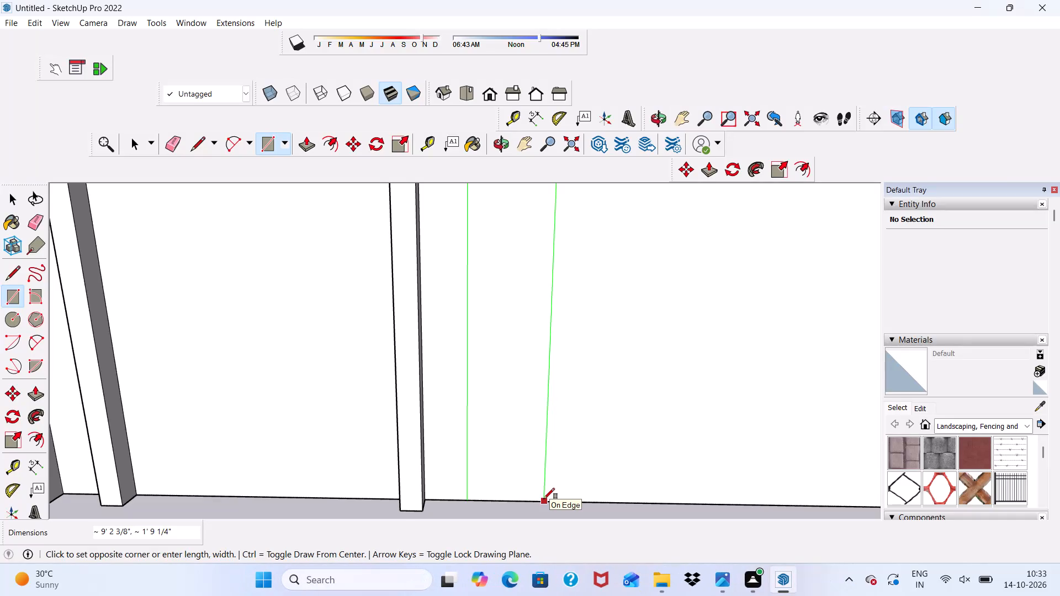
scroll(544, 499, up, 2)
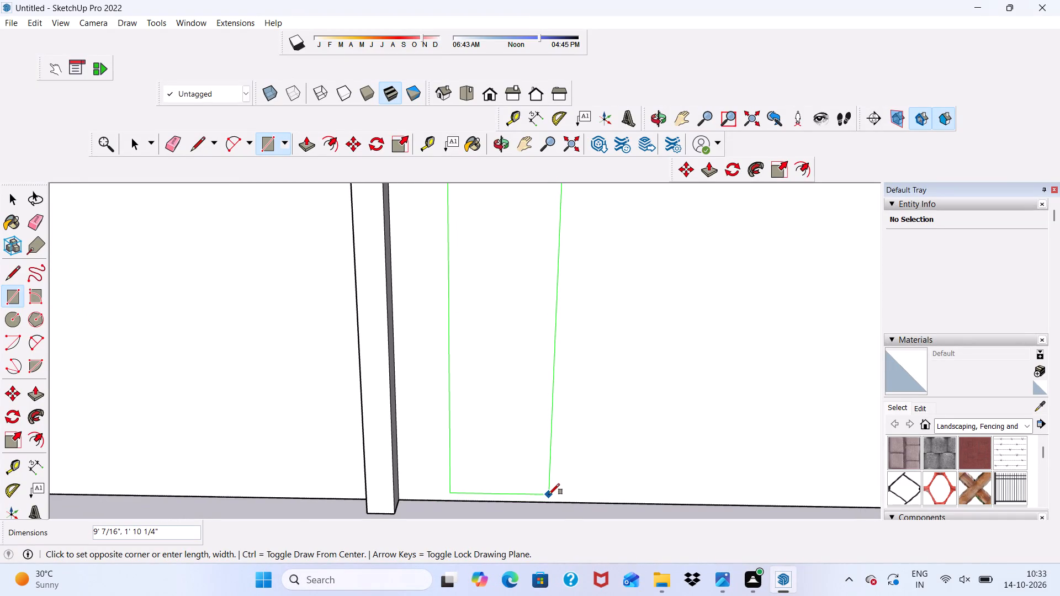
click(549, 494)
key(space)
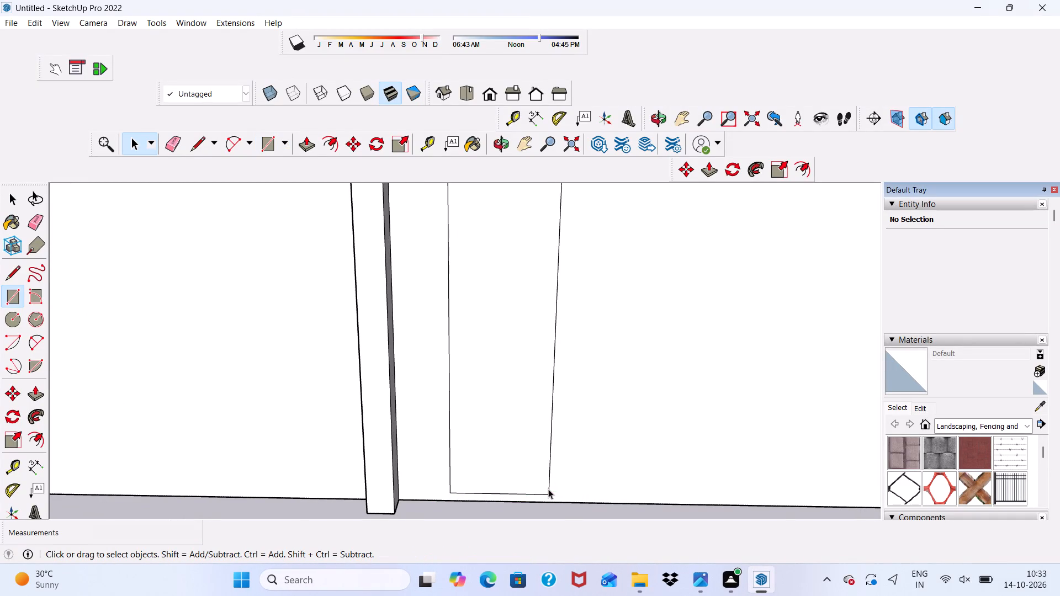
Push/Pull the tall narrow rectangle's face about 5 5/16" into the front wall.
click(515, 407)
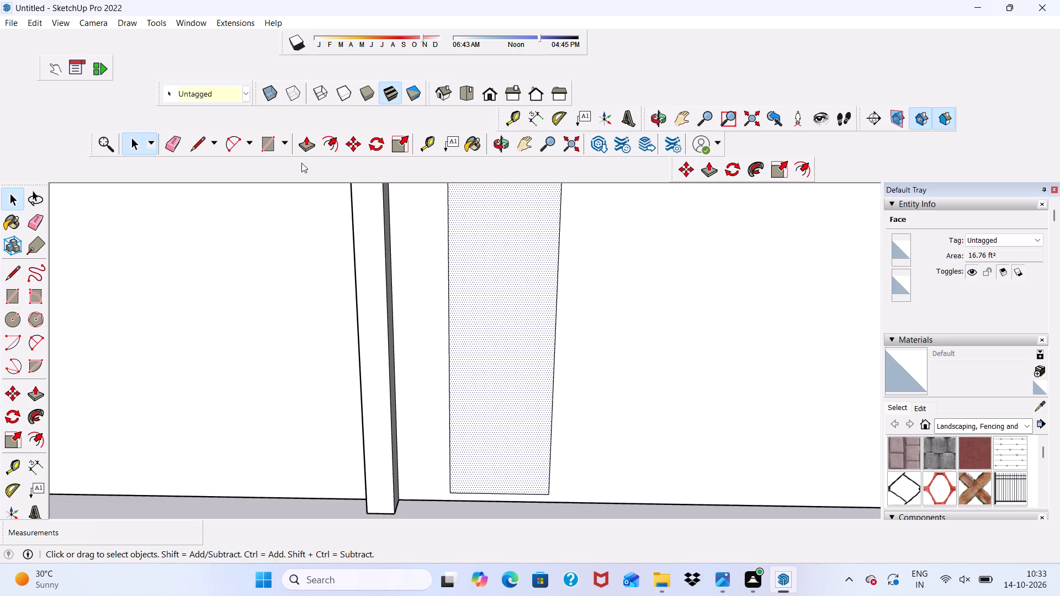
click(303, 144)
drag(489, 338, 492, 328)
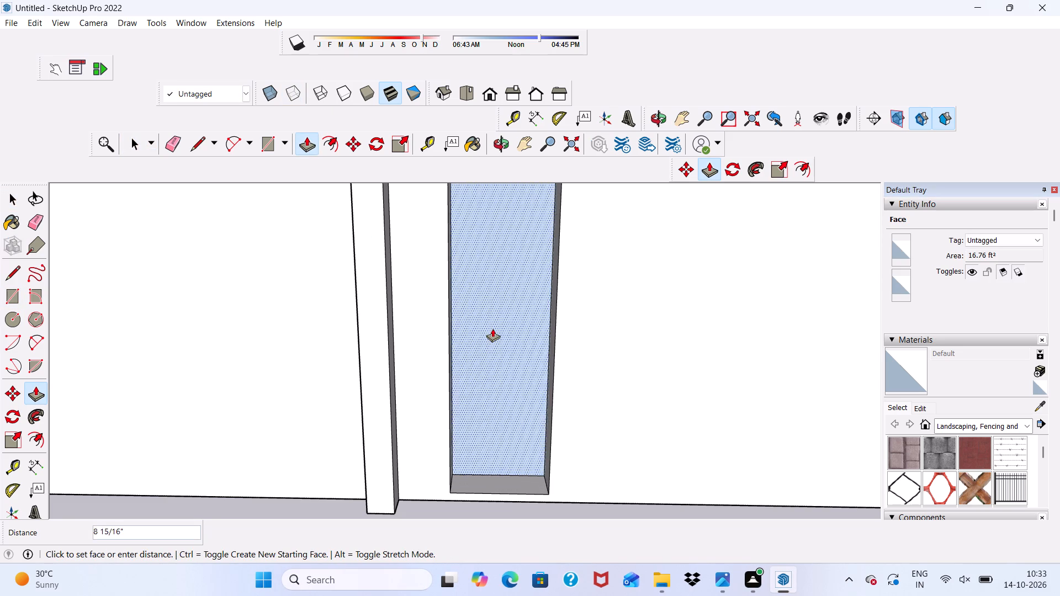
drag(492, 328, 492, 332)
scroll(483, 331, down, 7)
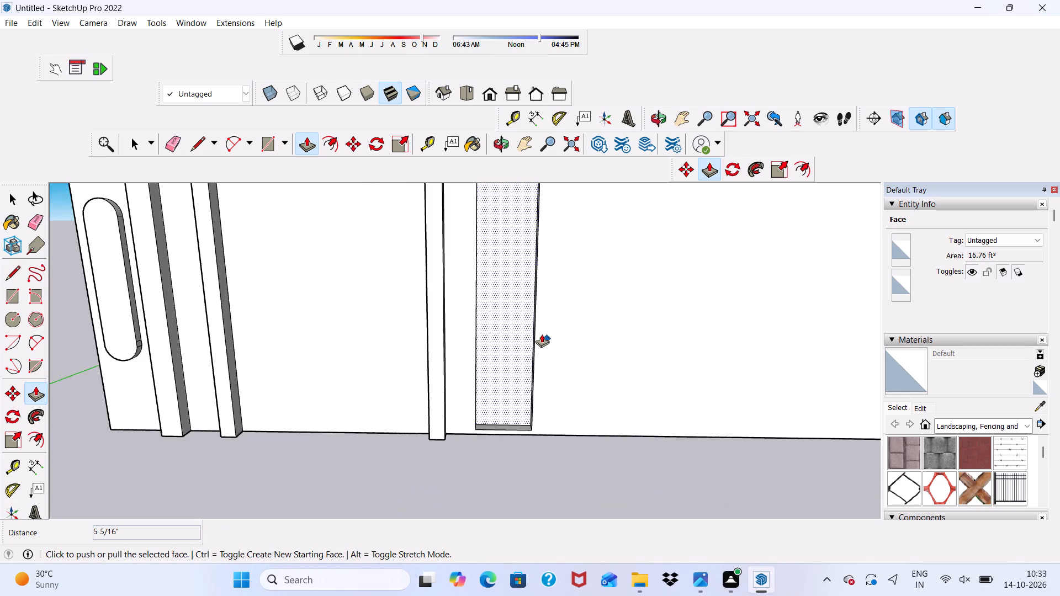
Examine the recess and the whole front wall of the building from several angles.
scroll(542, 334, down, 5)
key(space)
click(232, 322)
scroll(452, 348, down, 2)
middle_drag(457, 351, 511, 361)
scroll(505, 333, up, 11)
scroll(491, 338, down, 4)
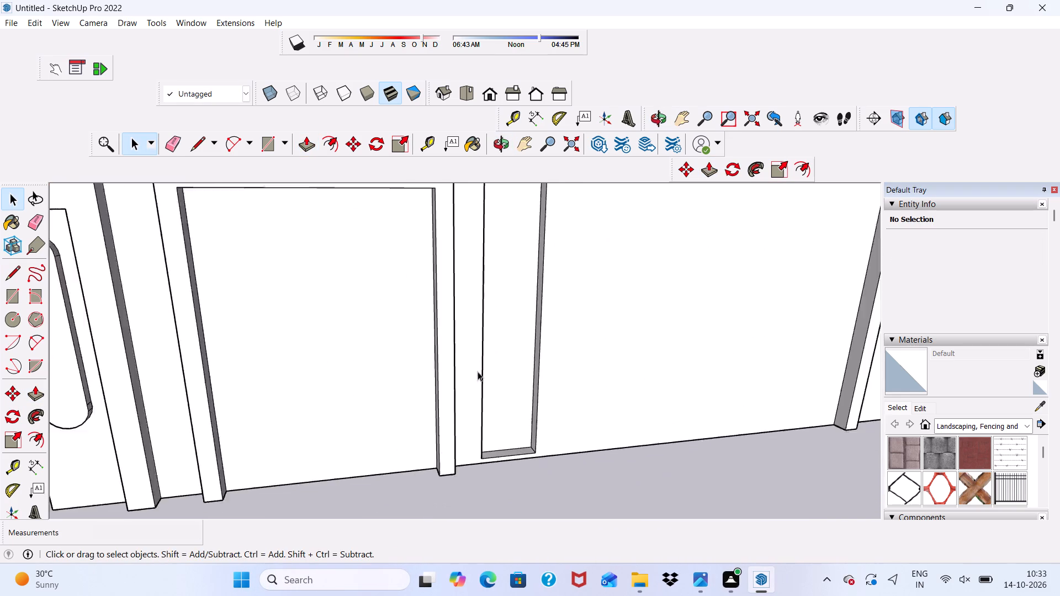
scroll(478, 371, down, 2)
middle_drag(465, 386, 295, 407)
scroll(290, 409, down, 5)
scroll(475, 359, down, 6)
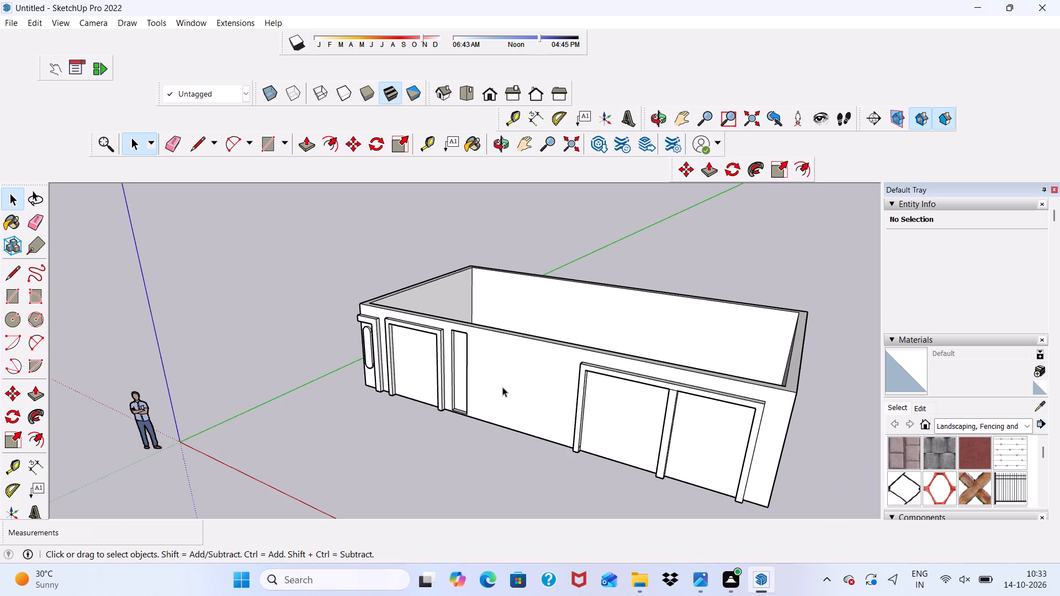
scroll(324, 193, up, 1)
scroll(381, 313, down, 1)
middle_drag(381, 313, 495, 313)
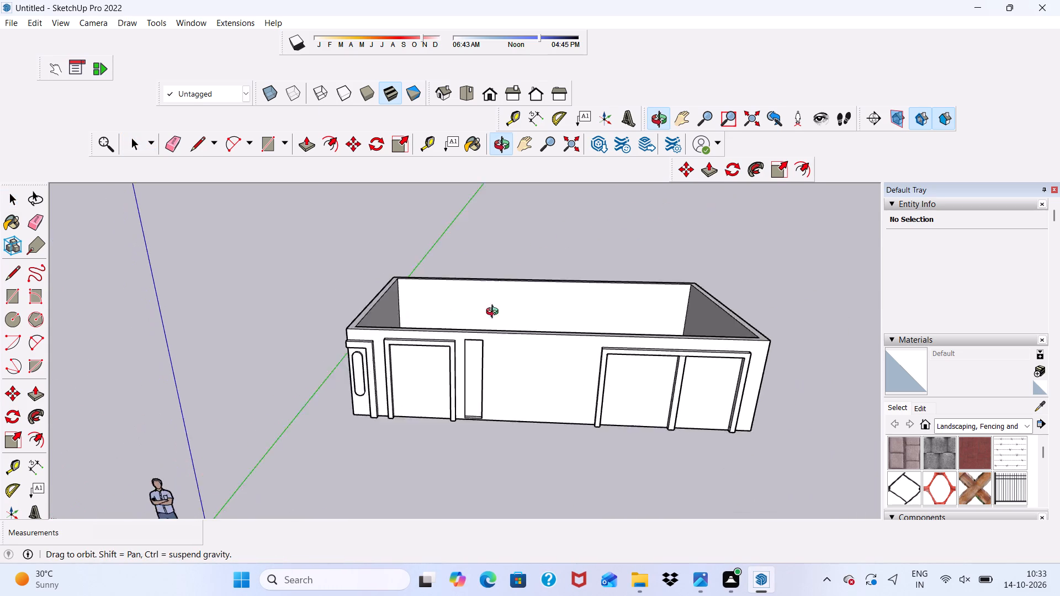
middle_drag(495, 313, 597, 318)
Draw a rectangular strip 42' 2 5/8" by about 7 3/8" along the top edge of the front wall.
click(273, 136)
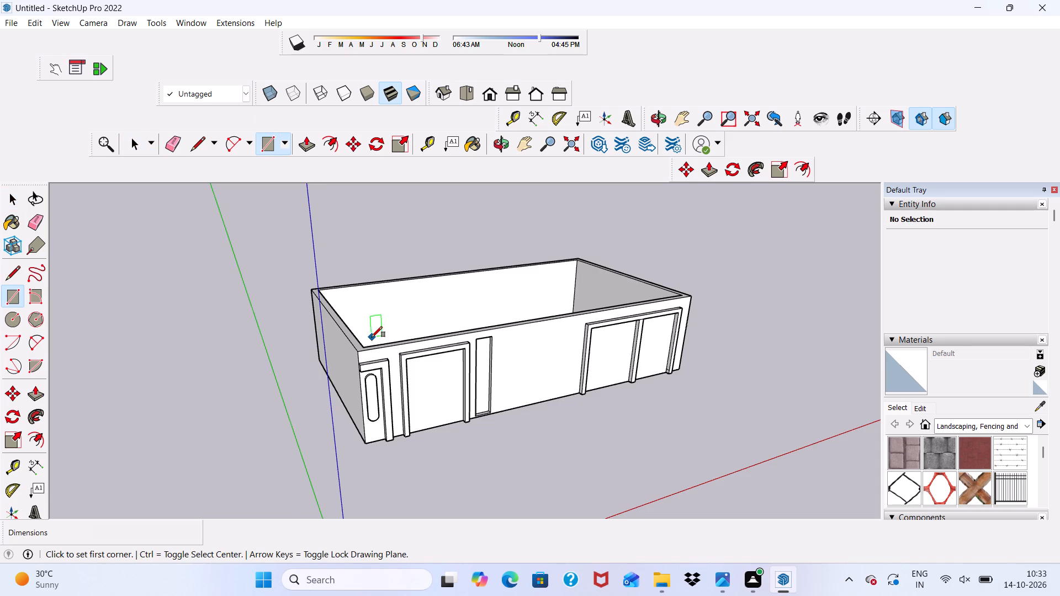
scroll(372, 337, up, 6)
scroll(323, 394, up, 4)
click(328, 382)
scroll(248, 352, down, 3)
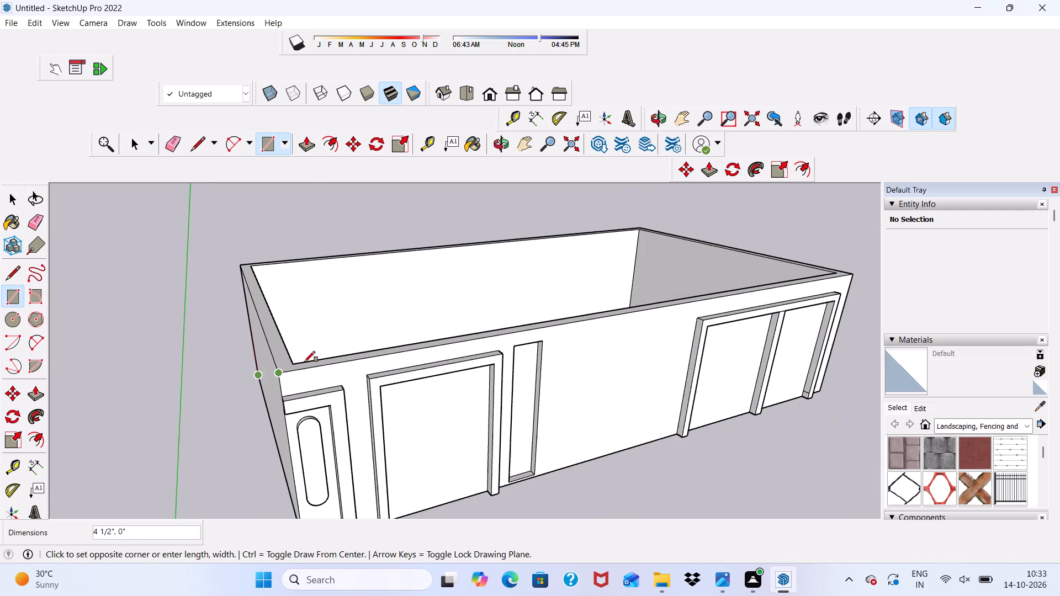
scroll(304, 362, down, 7)
scroll(760, 300, up, 4)
scroll(774, 293, down, 4)
middle_drag(759, 293, 650, 290)
scroll(650, 290, down, 1)
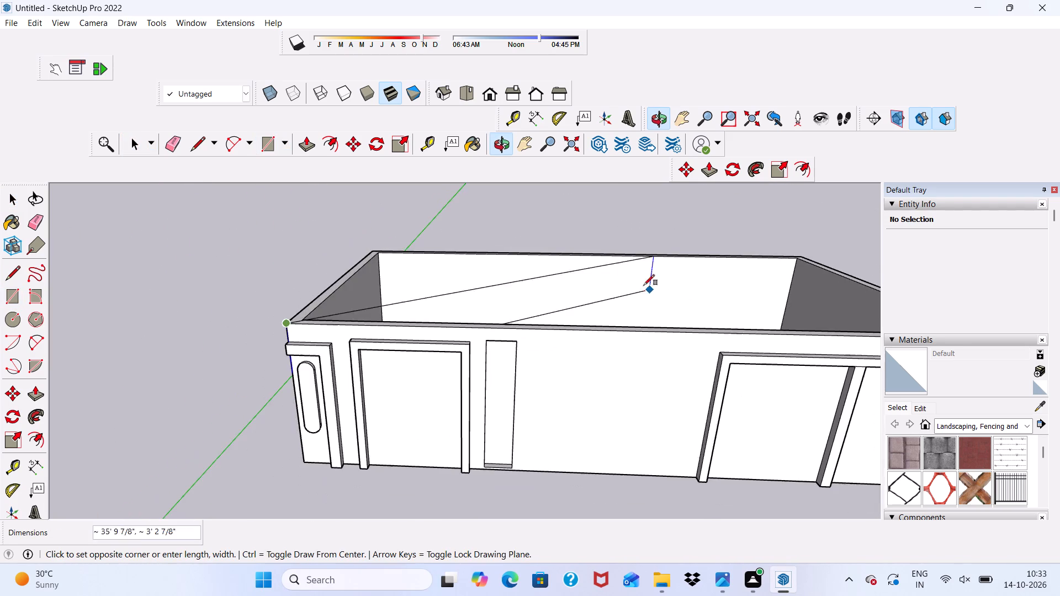
scroll(140, 280, down, 3)
scroll(801, 344, up, 5)
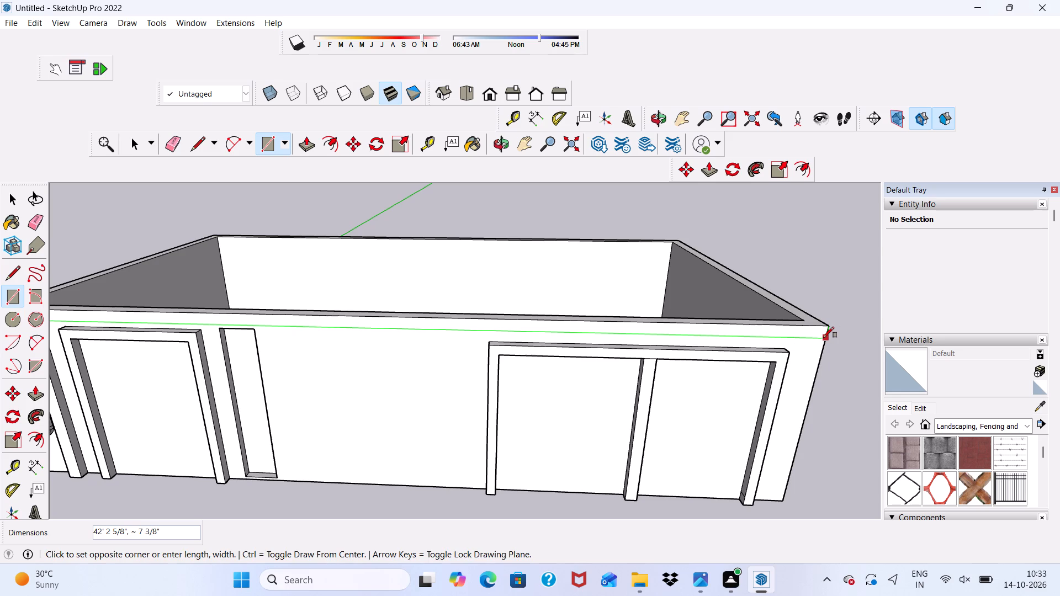
click(823, 338)
key(space)
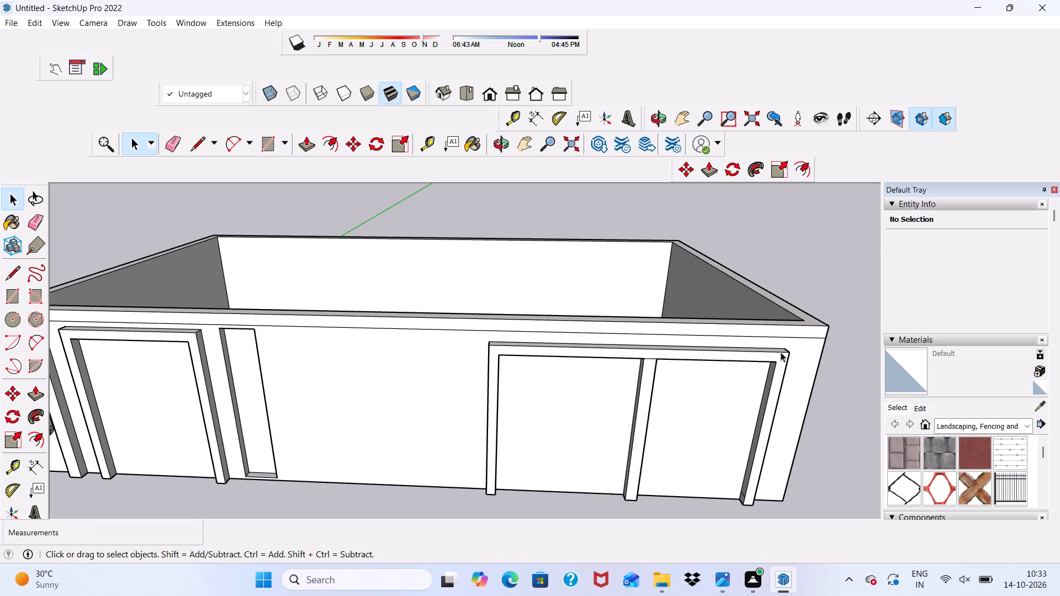
Push/Pull the strip face along the front wall's top outward 2' as an overhang.
scroll(766, 379, up, 6)
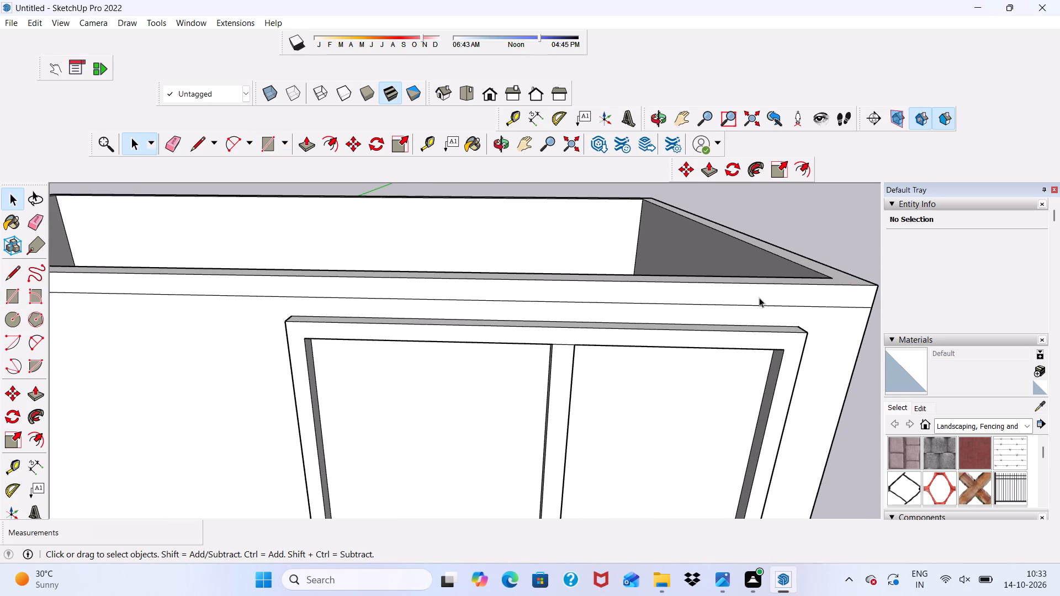
click(759, 297)
scroll(739, 365, down, 6)
scroll(282, 286, down, 1)
click(310, 135)
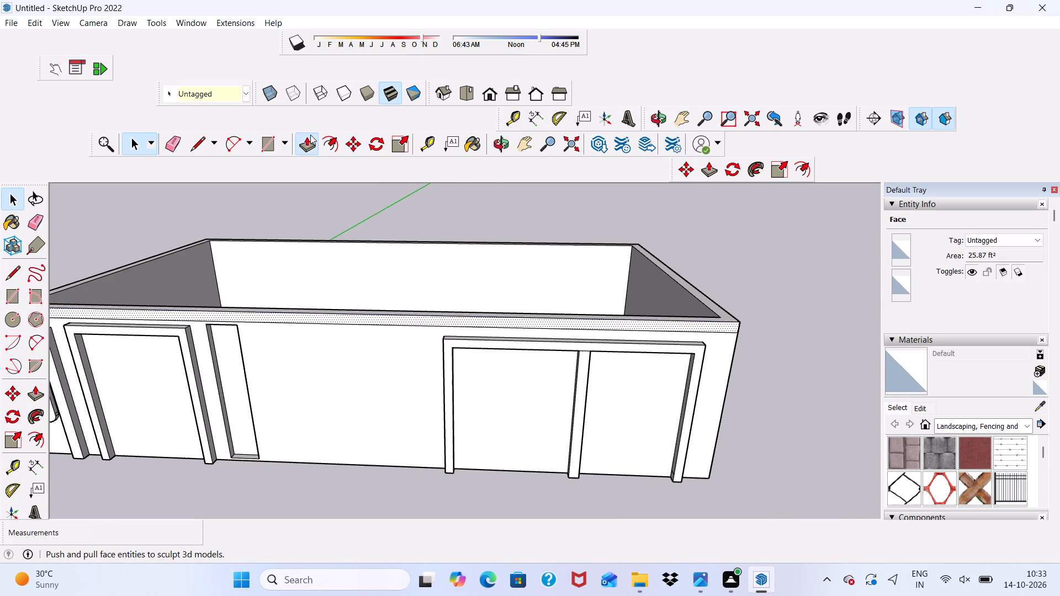
scroll(306, 309, up, 3)
click(308, 315)
scroll(259, 335, down, 3)
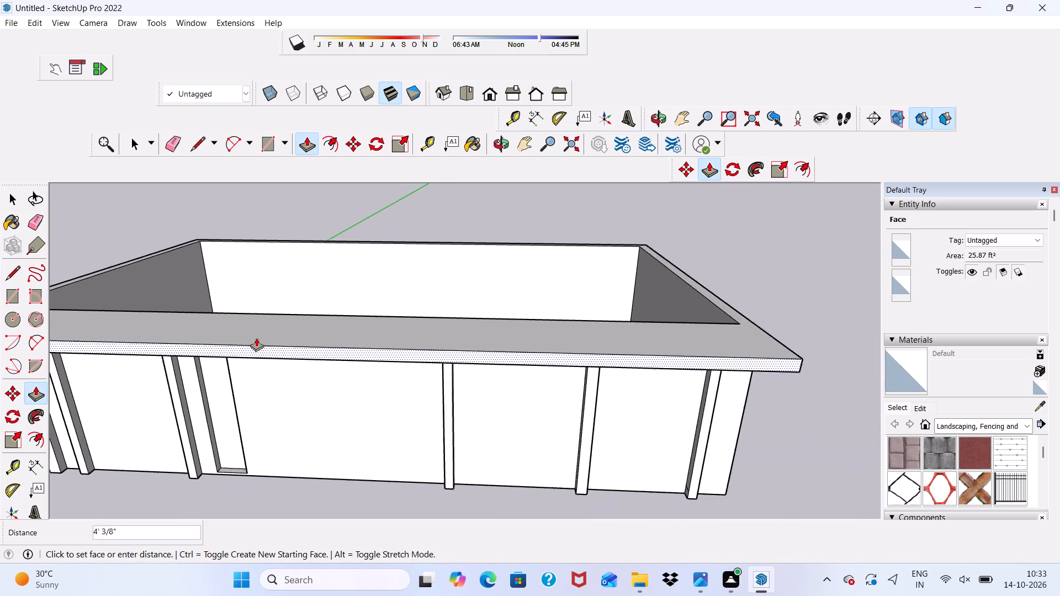
scroll(256, 338, down, 2)
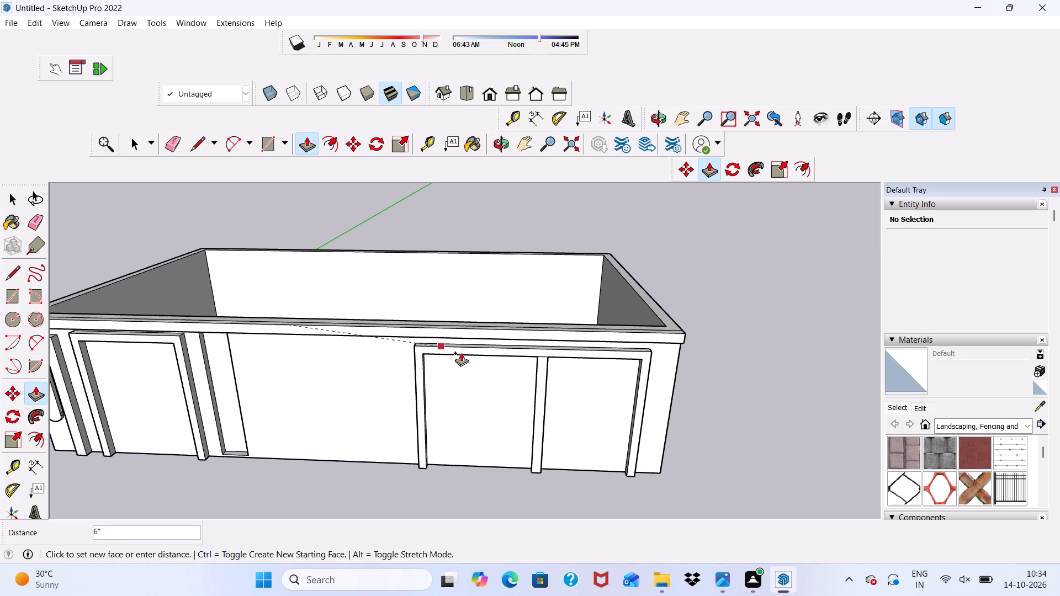
scroll(549, 368, down, 6)
scroll(567, 325, down, 4)
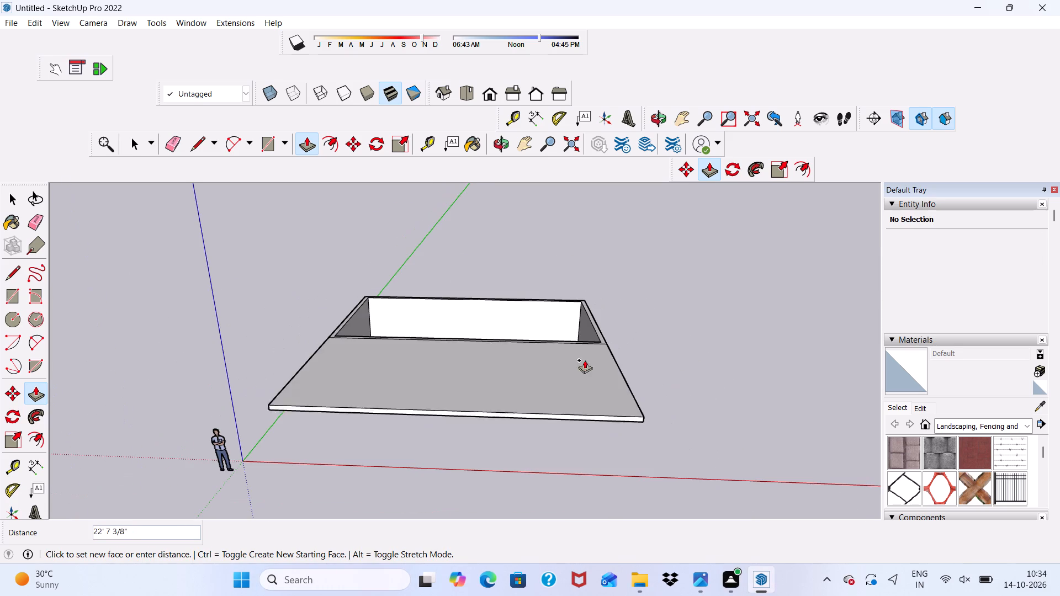
scroll(606, 360, up, 4)
scroll(611, 353, down, 6)
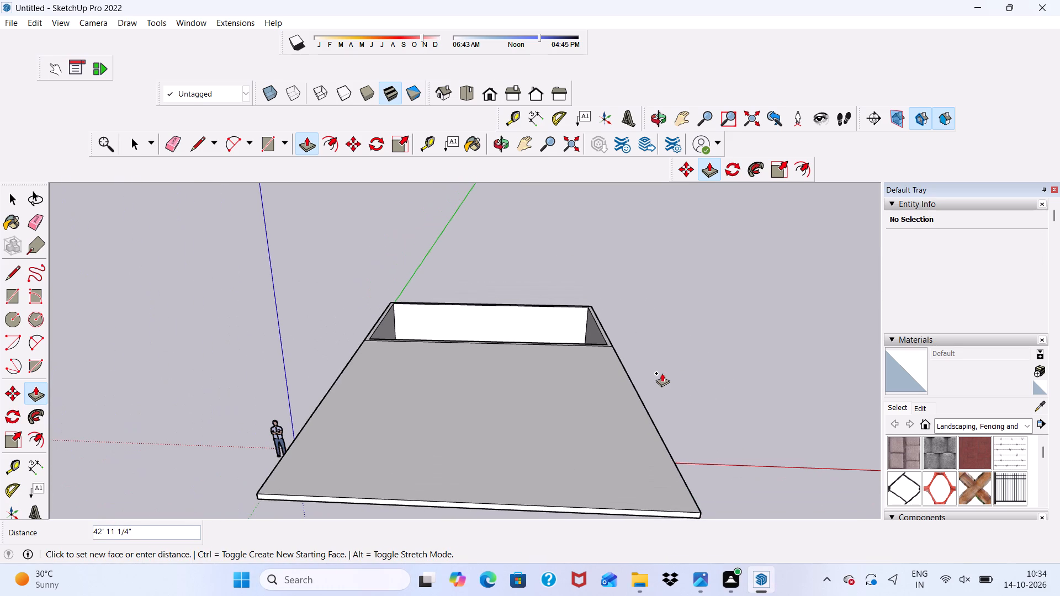
scroll(603, 353, up, 6)
scroll(602, 369, down, 4)
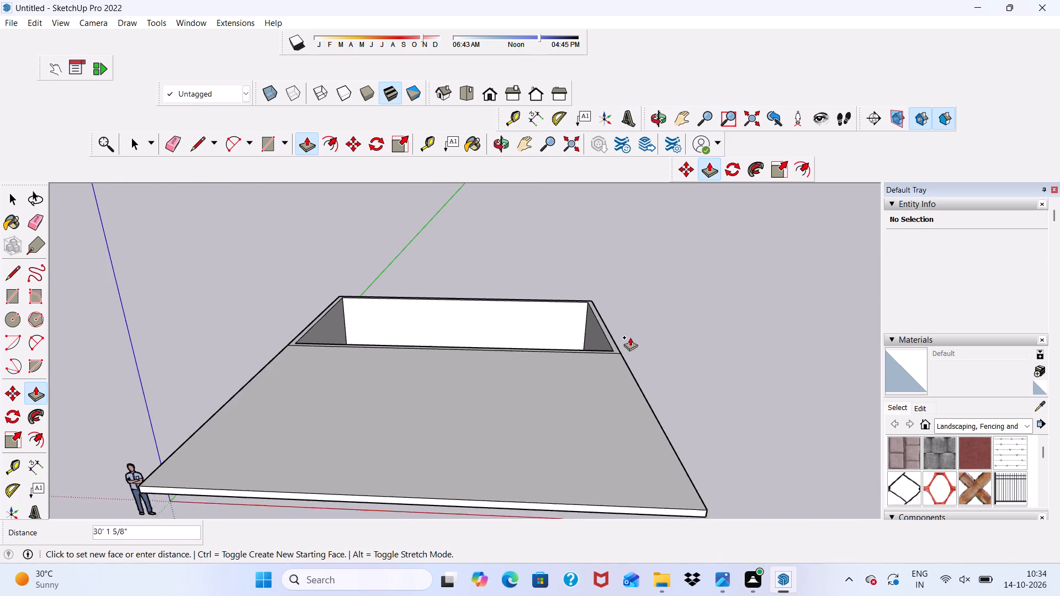
scroll(601, 338, down, 5)
scroll(581, 363, up, 6)
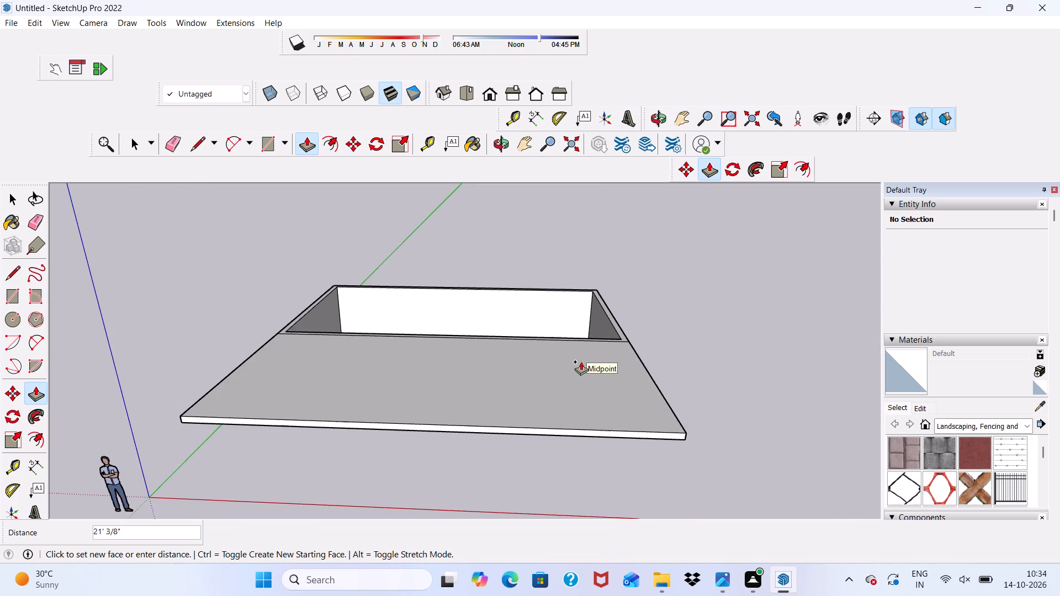
key(3)
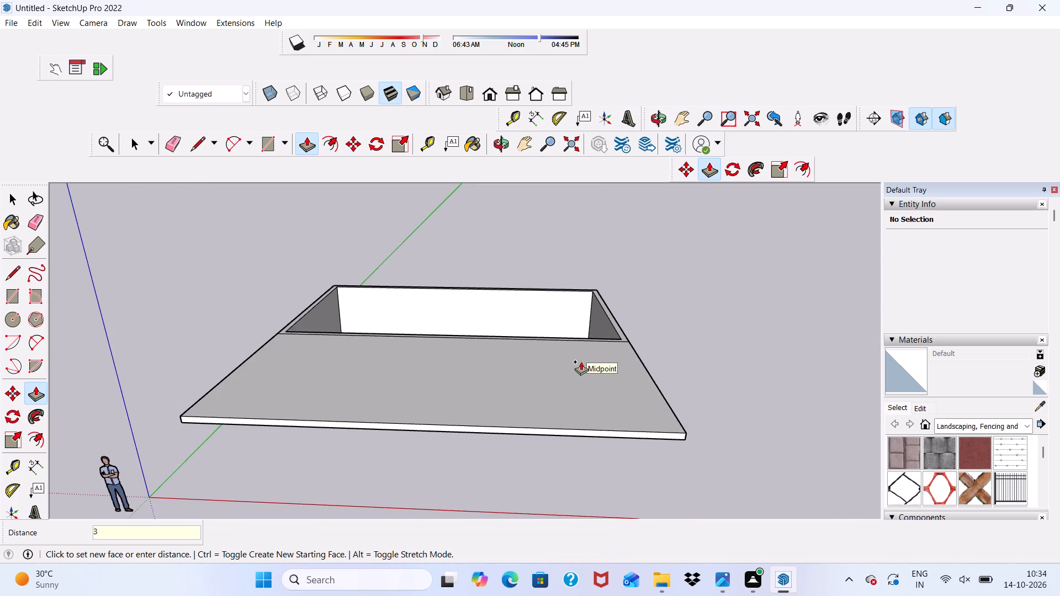
key(BackSpace)
text(2')
key(Return)
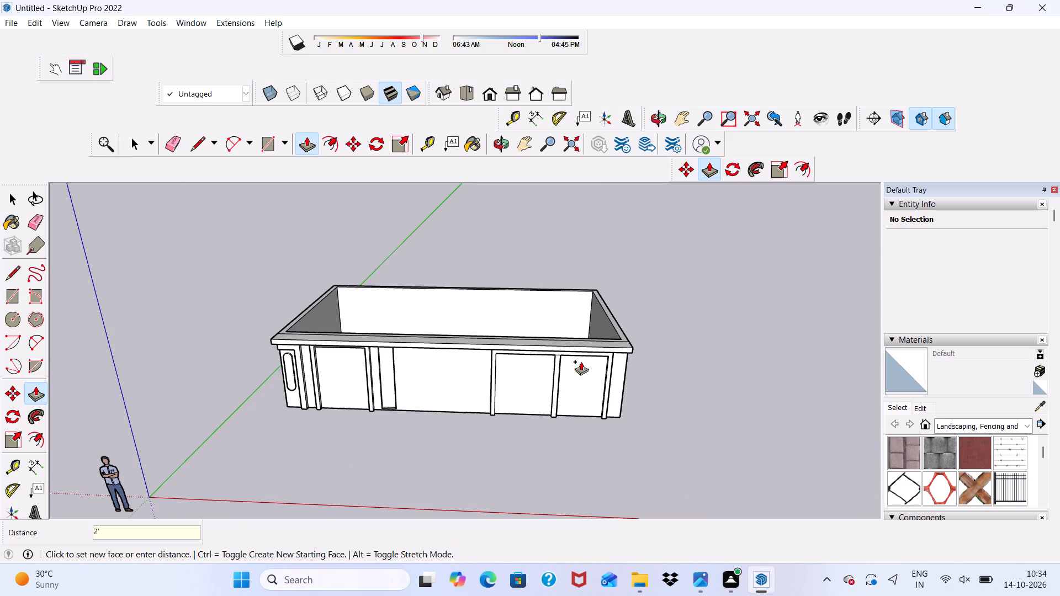
key(space)
Erase the seam line between the overhang and the top of the front wall.
scroll(499, 308, up, 3)
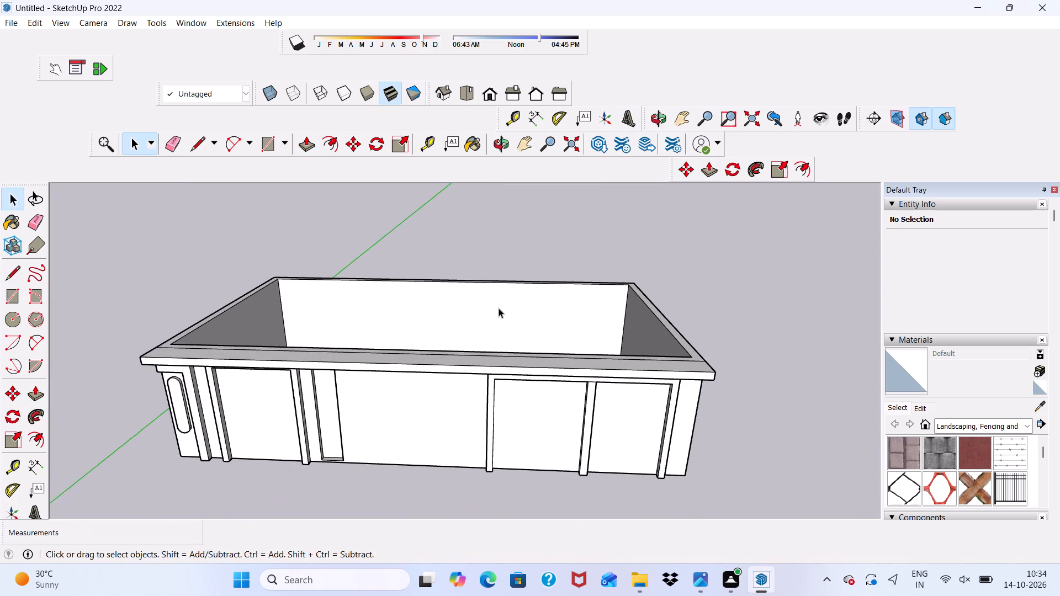
scroll(478, 329, up, 5)
scroll(447, 321, down, 5)
middle_drag(451, 326, 363, 440)
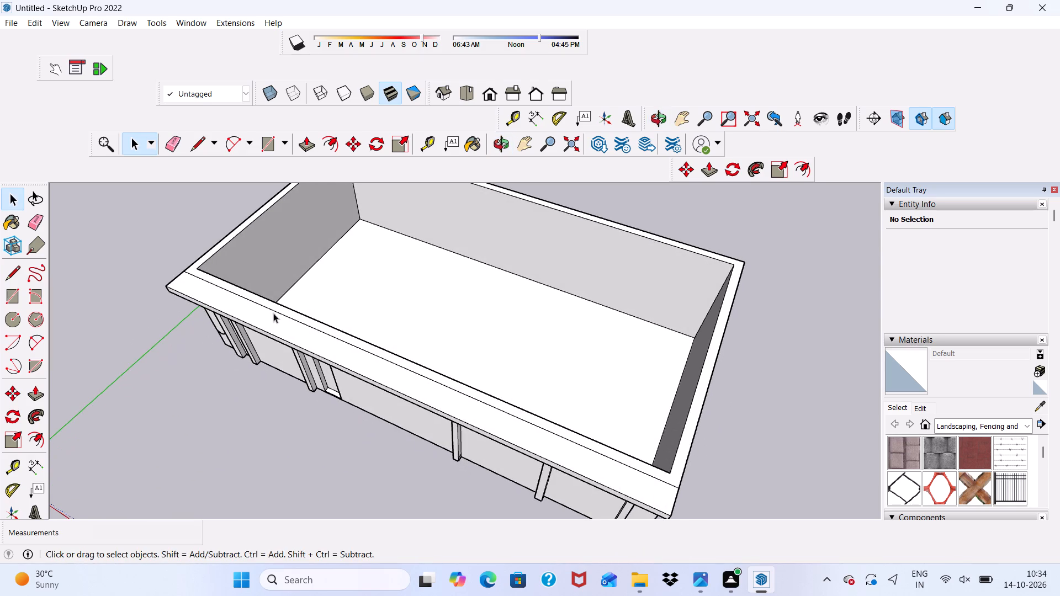
scroll(174, 269, up, 5)
click(171, 139)
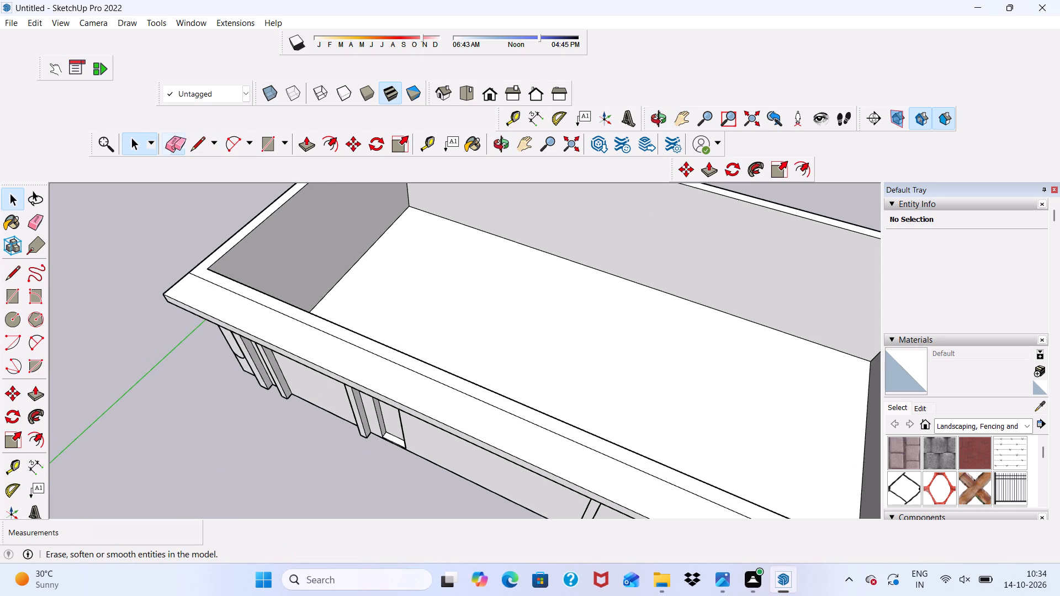
click(288, 318)
Draw a roof rectangle about 28' 10 1/2" by 22' 6 7/16" from the outer back corner to the front wall's inner edge.
scroll(271, 334, down, 5)
scroll(258, 370, up, 1)
middle_drag(258, 370, 255, 344)
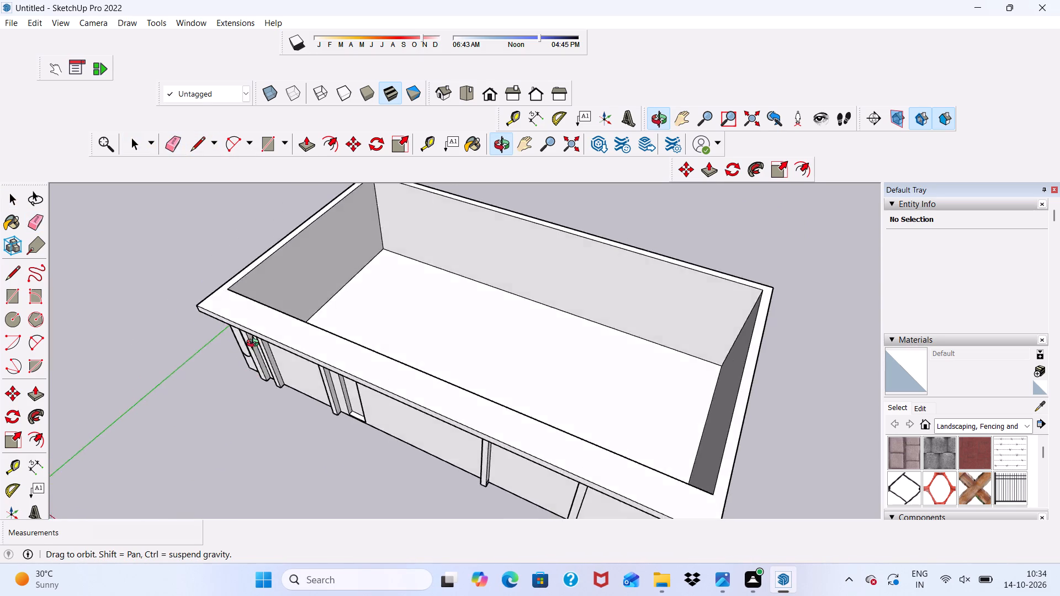
middle_drag(255, 344, 71, 413)
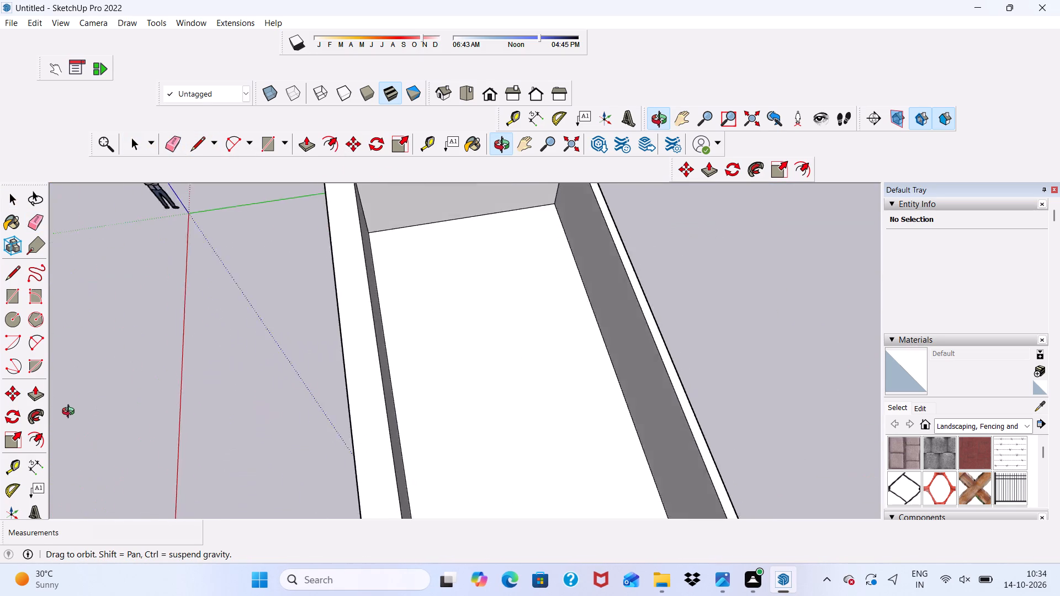
middle_drag(71, 413, 438, 323)
key(space)
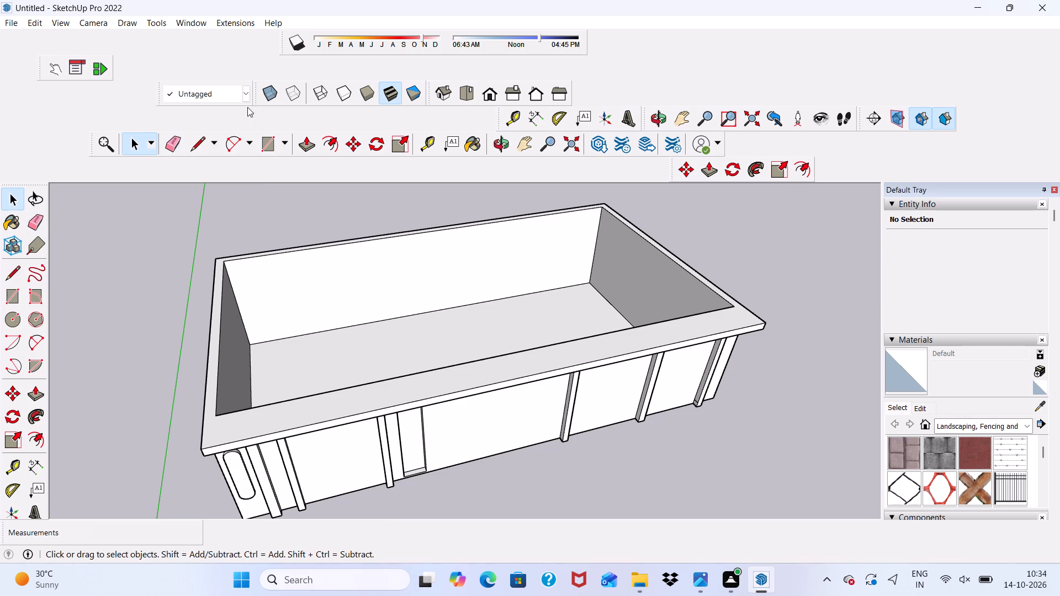
click(266, 143)
scroll(187, 274, up, 5)
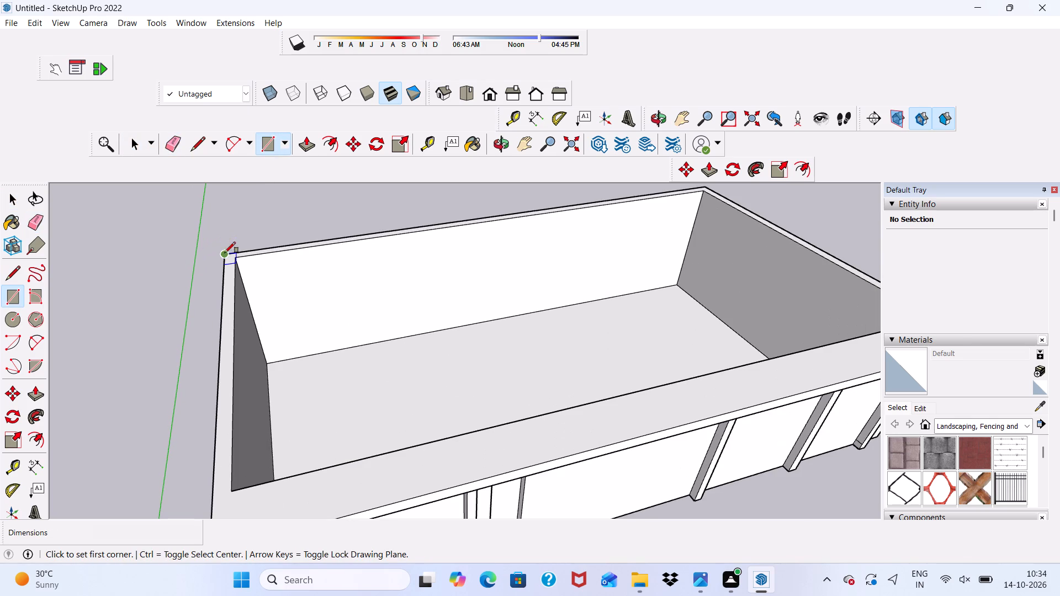
click(224, 257)
scroll(513, 241, down, 4)
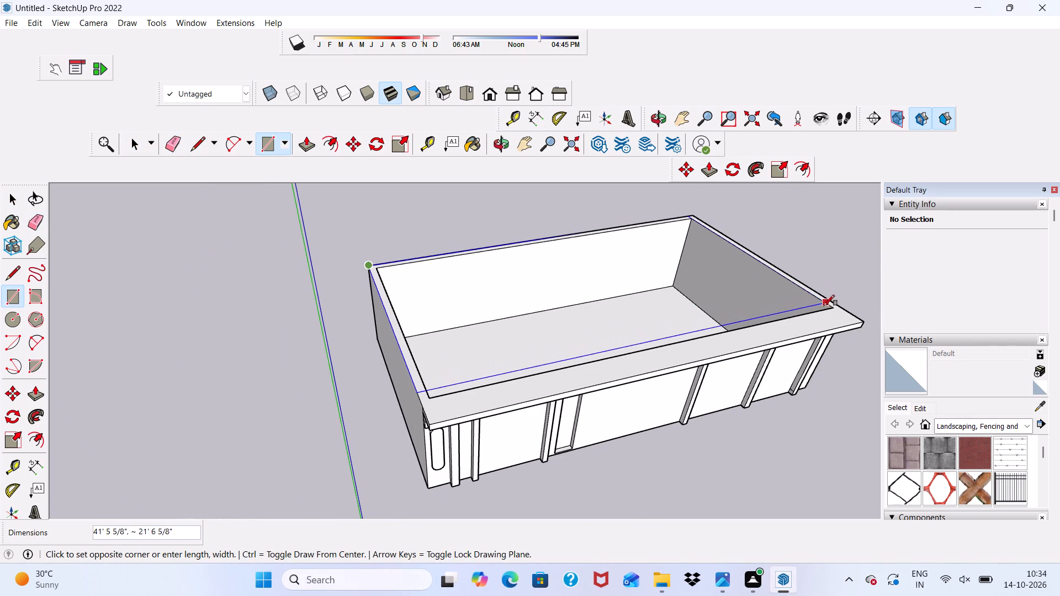
click(724, 328)
key(space)
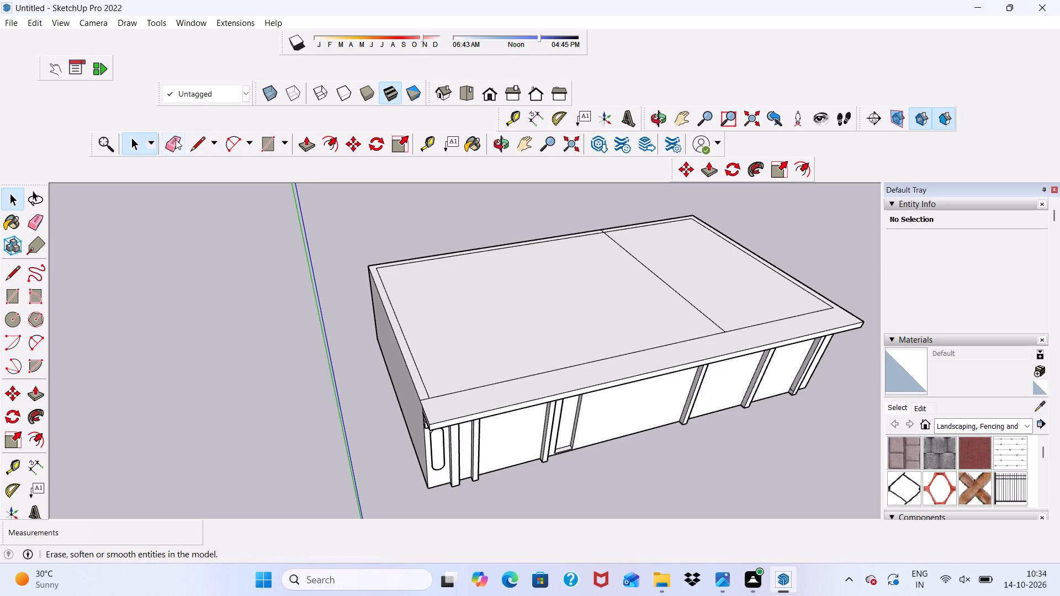
Erase the dividing line across the roof, including its short remainder on the back wall's top.
click(176, 138)
scroll(576, 275, up, 1)
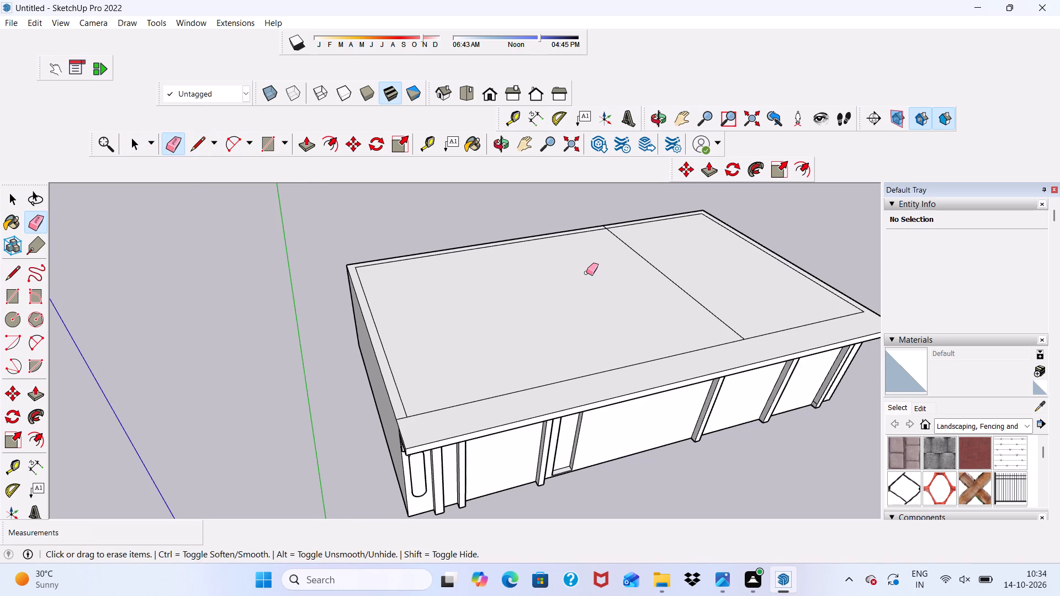
drag(675, 286, 669, 296)
drag(688, 287, 700, 297)
drag(699, 300, 699, 305)
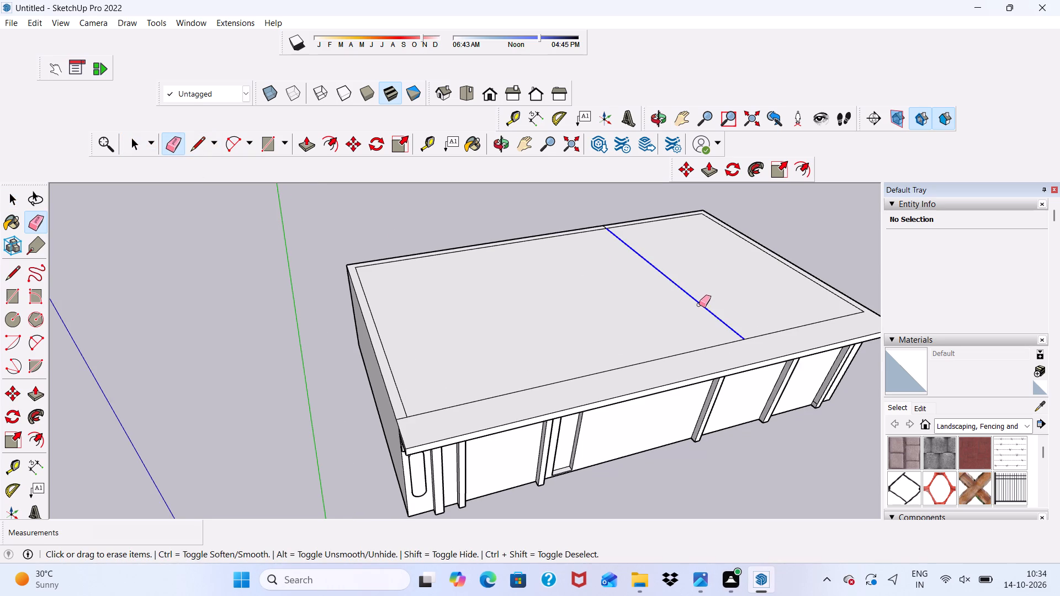
drag(699, 305, 699, 306)
scroll(598, 214, up, 14)
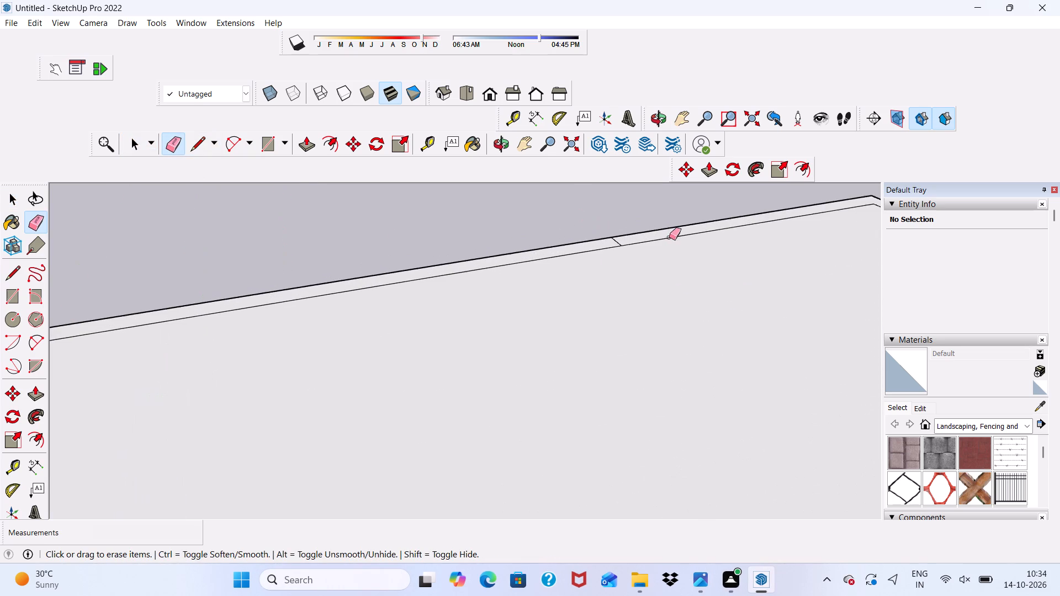
click(617, 243)
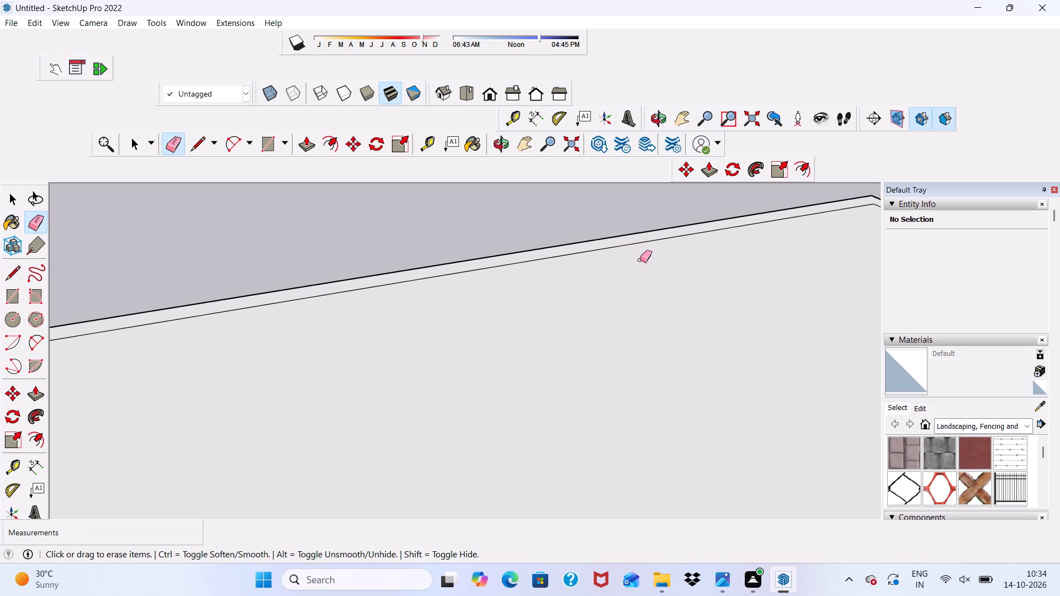
Erase the inner wall outline on the roof along the front overhang and the left side wall, as seen facing the facade.
scroll(786, 396, down, 17)
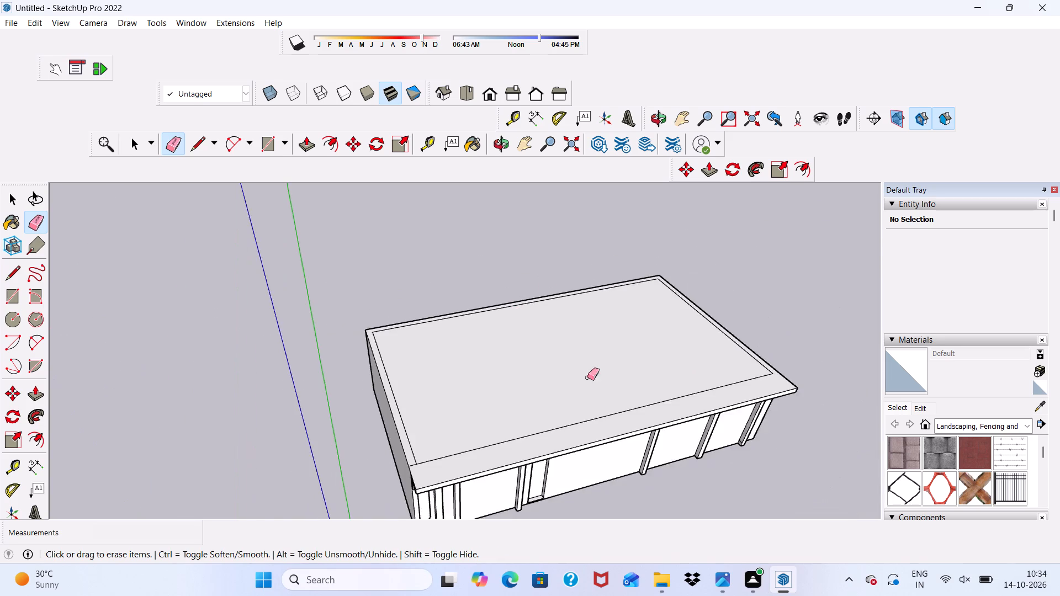
scroll(582, 425, up, 6)
click(578, 418)
drag(577, 414, 577, 421)
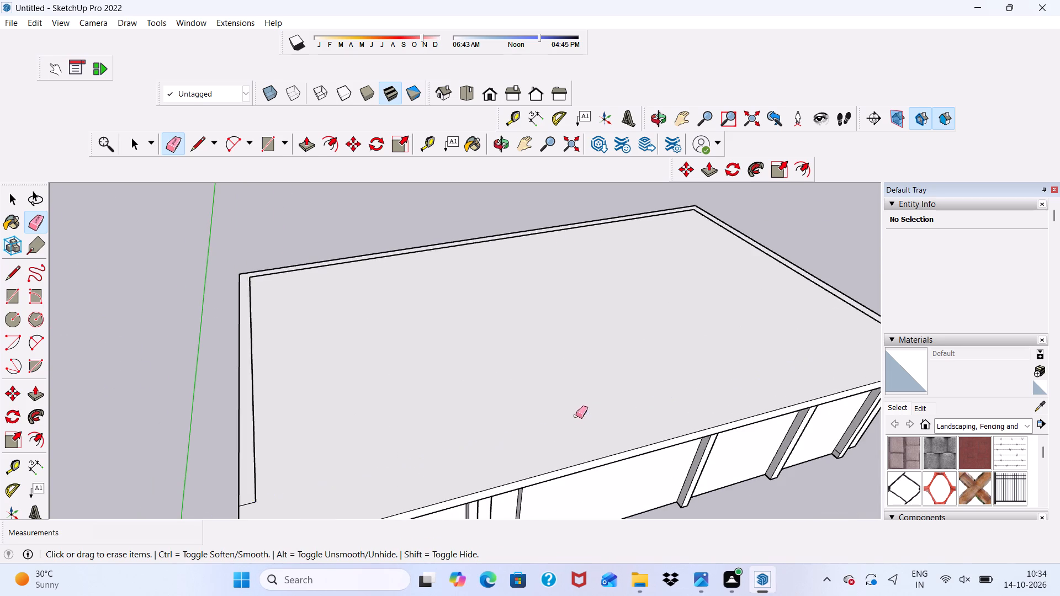
scroll(561, 407, down, 7)
scroll(417, 448, up, 11)
drag(411, 457, 416, 472)
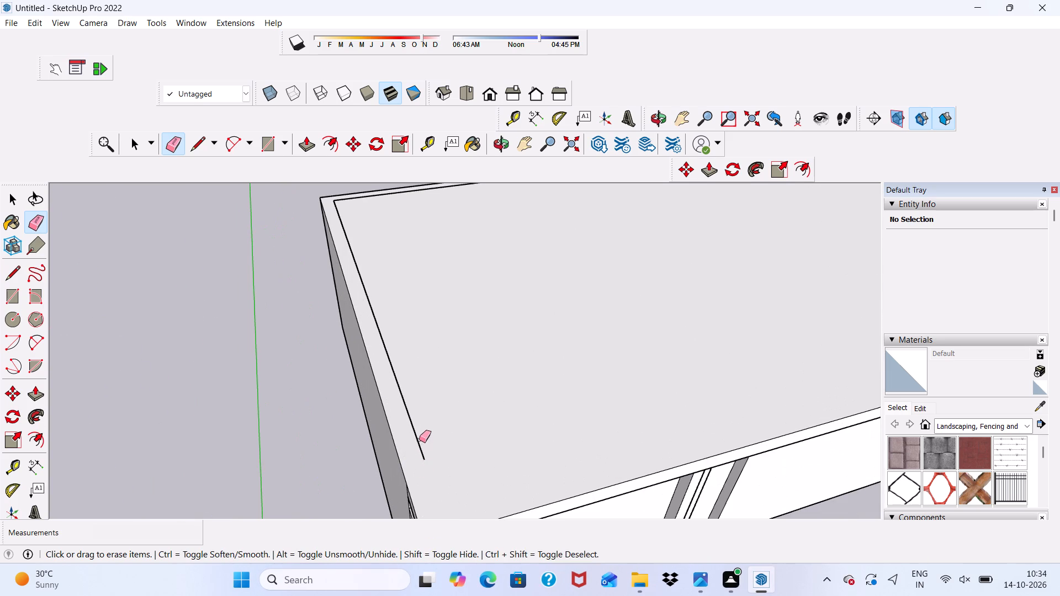
drag(419, 430, 412, 440)
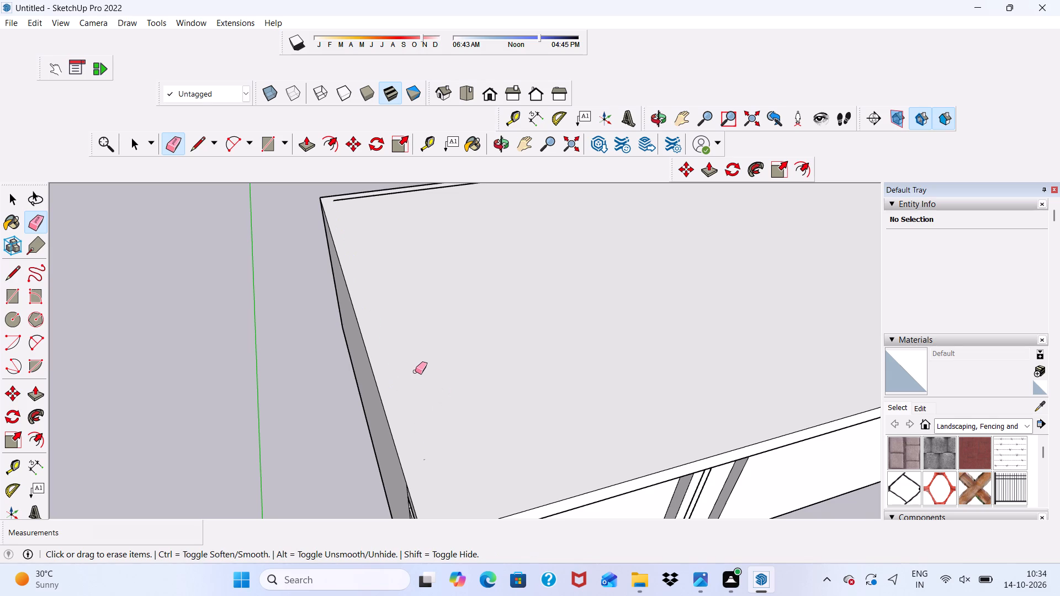
Erase the remaining inner wall outline on the roof along the right side wall and the back wall.
scroll(337, 368, down, 6)
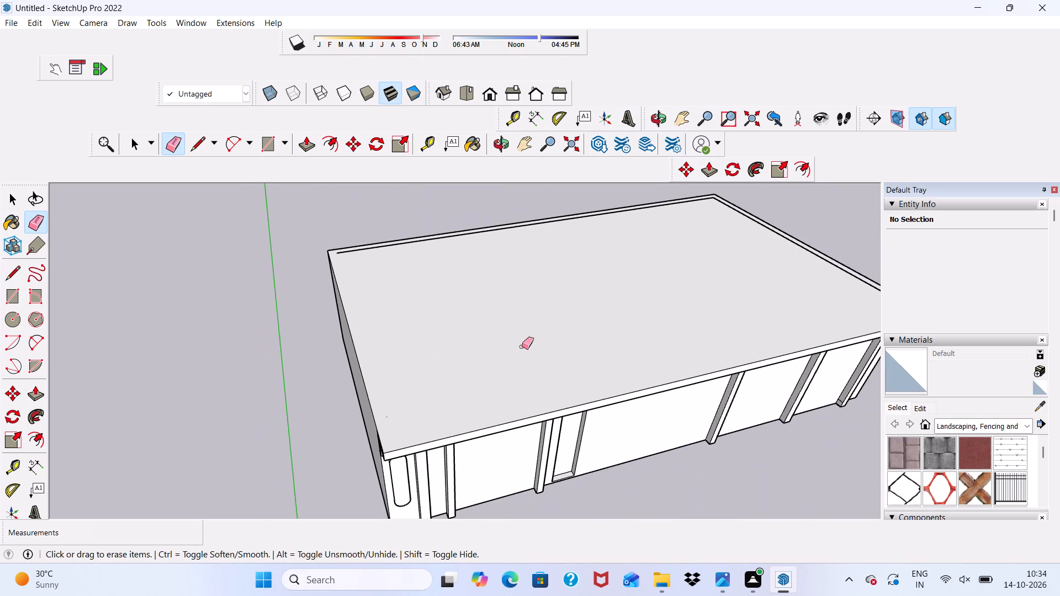
scroll(744, 285, up, 1)
scroll(351, 312, down, 5)
scroll(739, 291, up, 7)
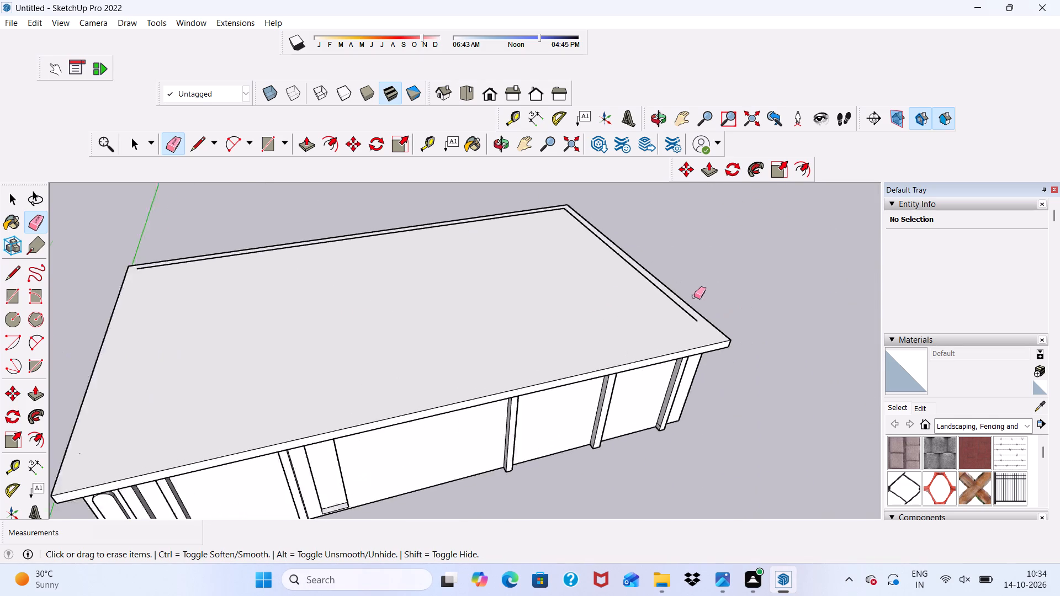
scroll(694, 296, up, 9)
drag(651, 301, 656, 299)
scroll(657, 299, down, 5)
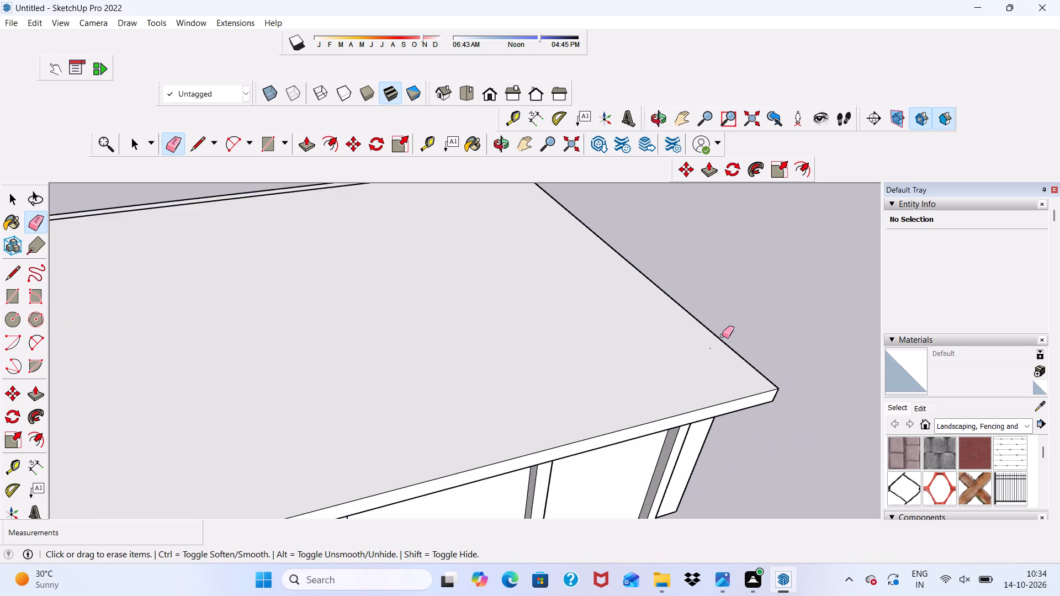
scroll(723, 336, down, 6)
scroll(400, 210, up, 16)
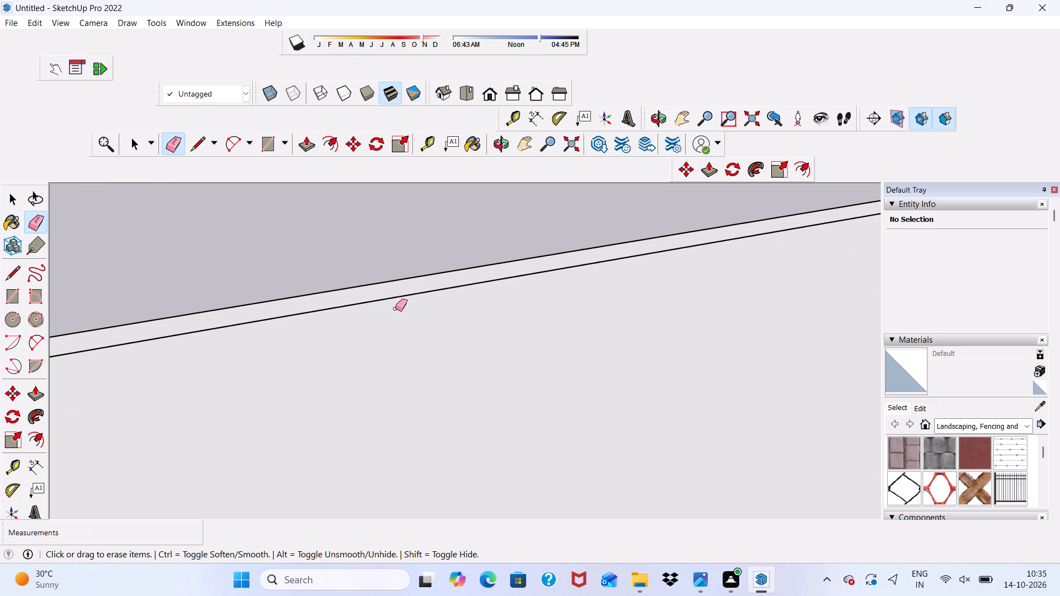
click(400, 299)
scroll(372, 300, down, 5)
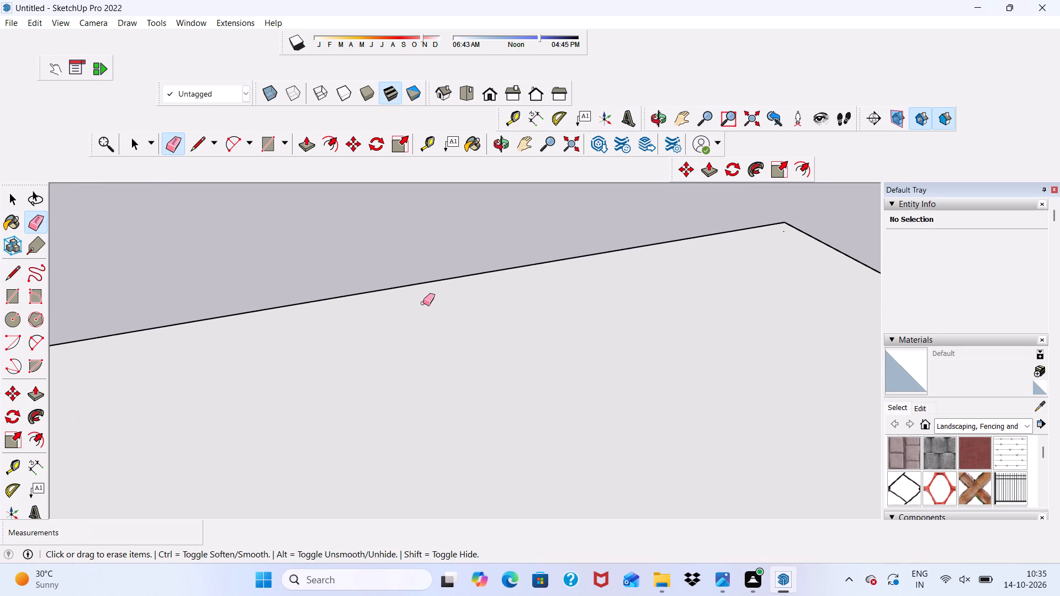
key(space)
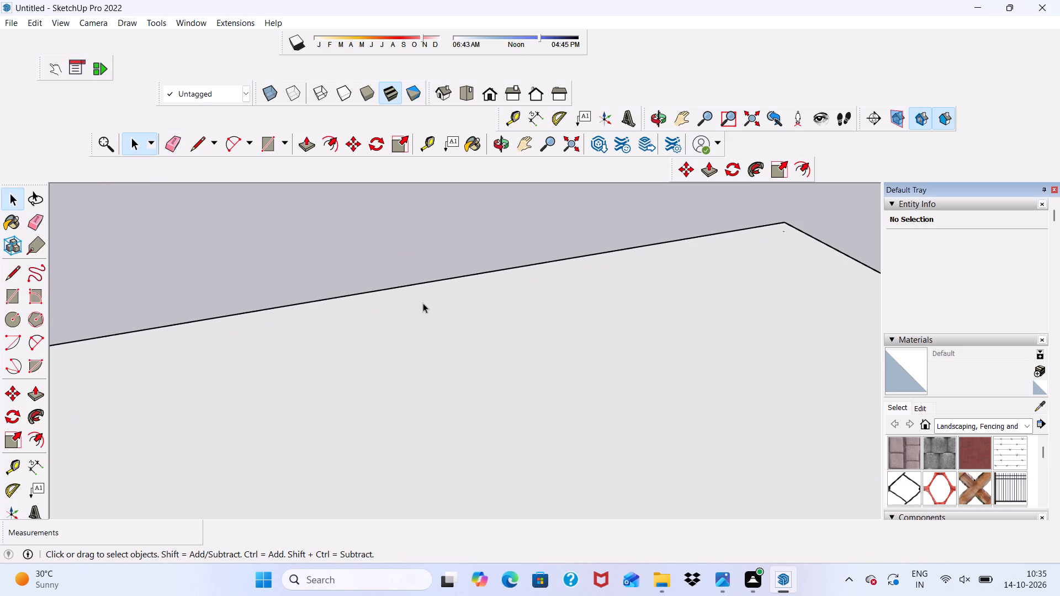
Offset the roof's outer outline inward by 9".
scroll(429, 302, down, 9)
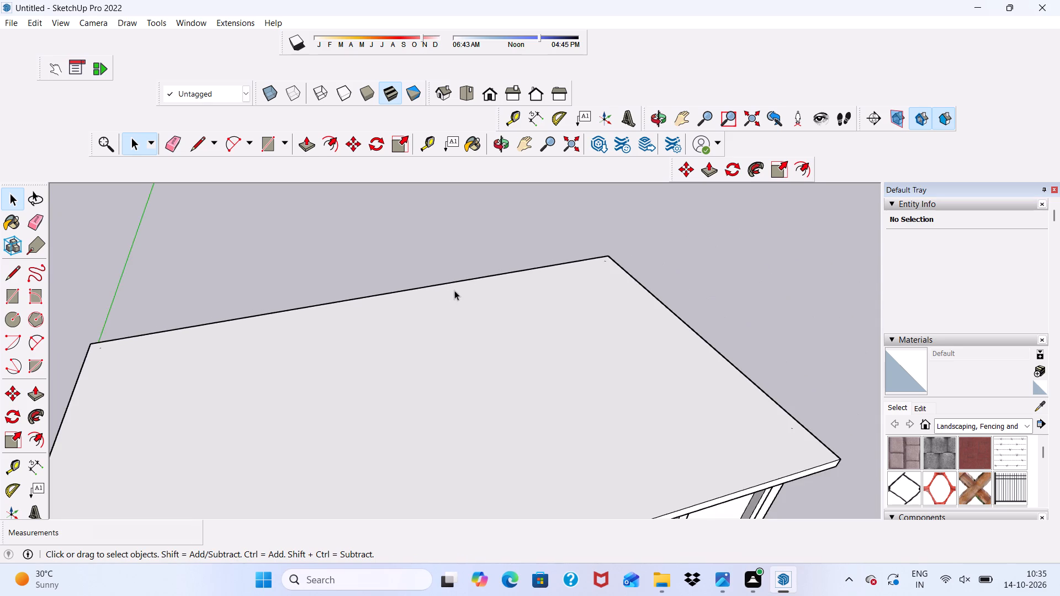
scroll(455, 290, down, 4)
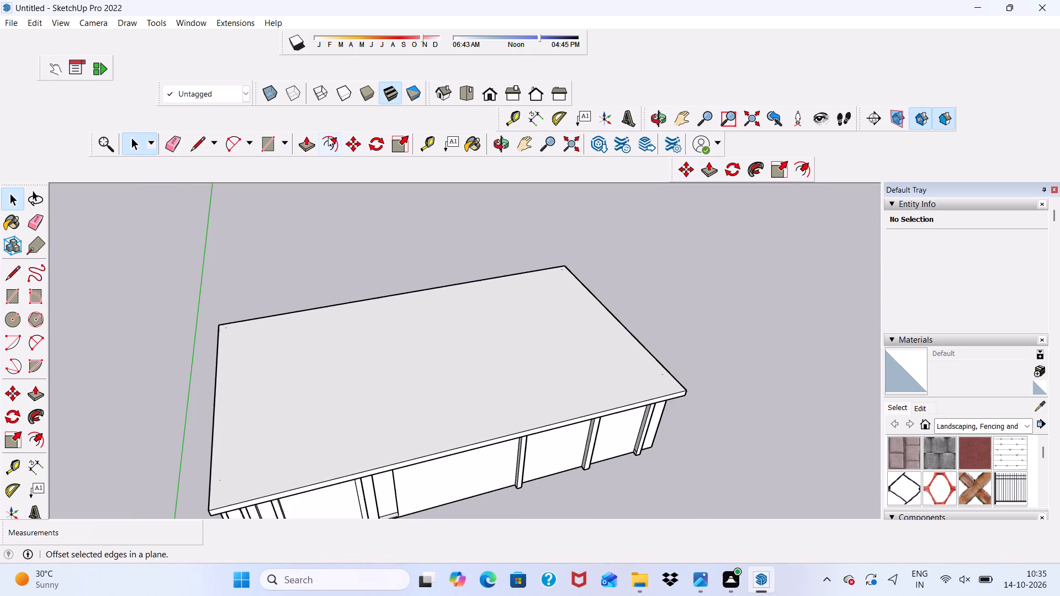
click(328, 137)
click(493, 300)
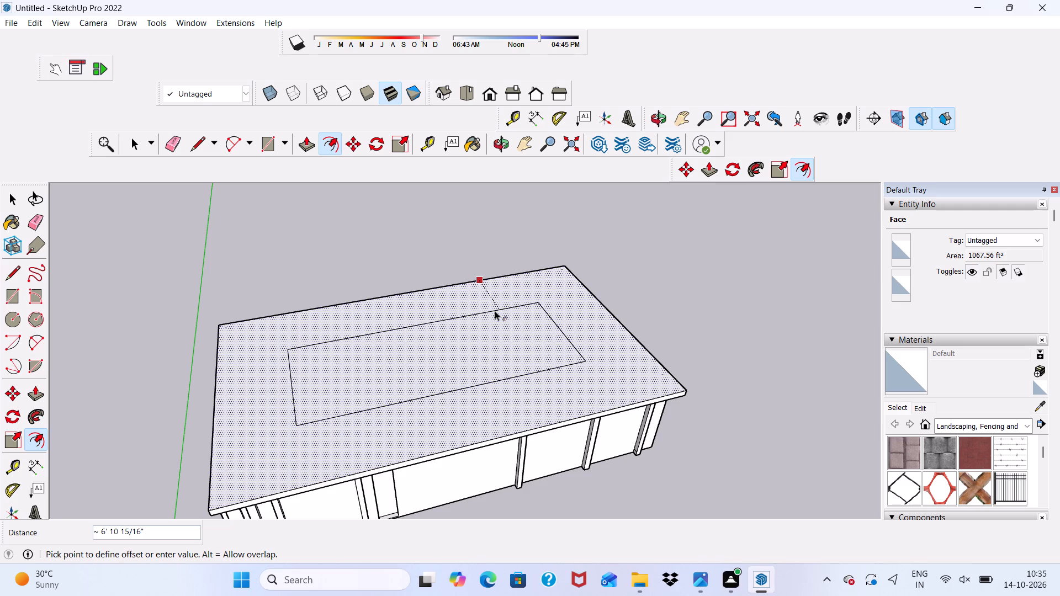
key(3)
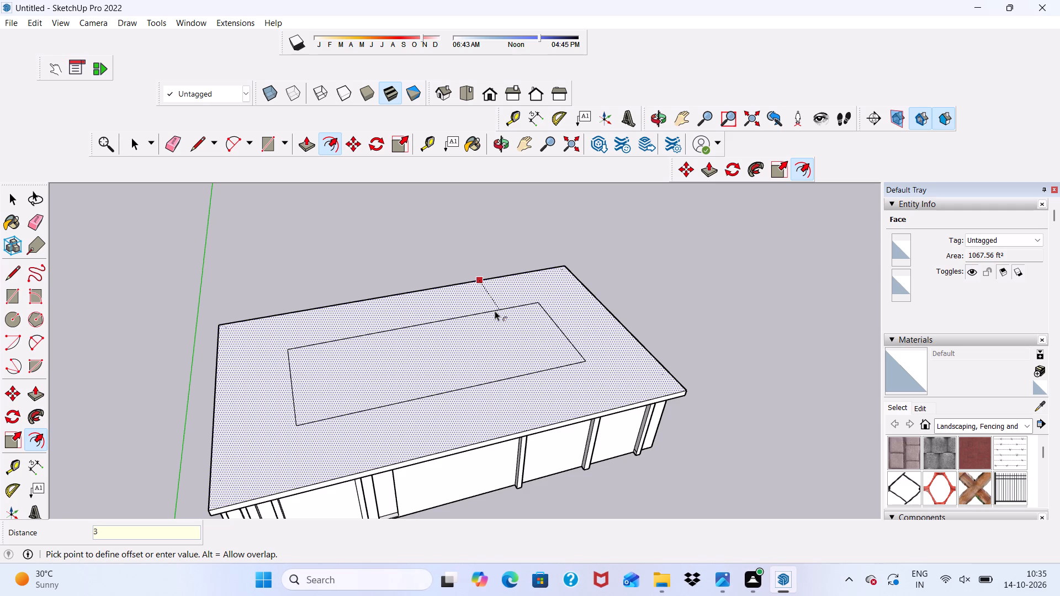
key(BackSpace)
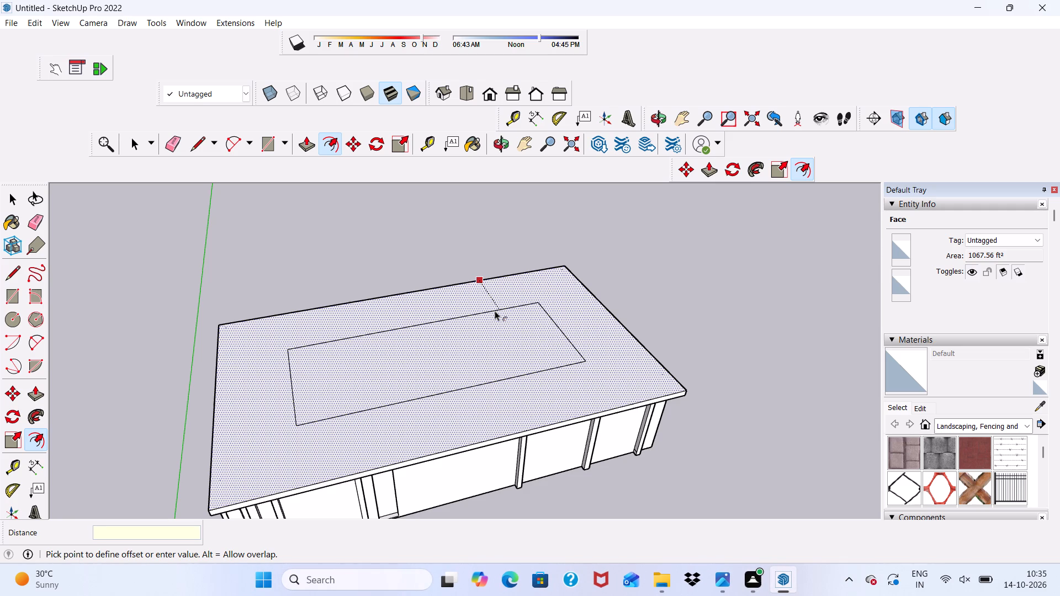
key(9)
key(shift+quotedbl)
key(Return)
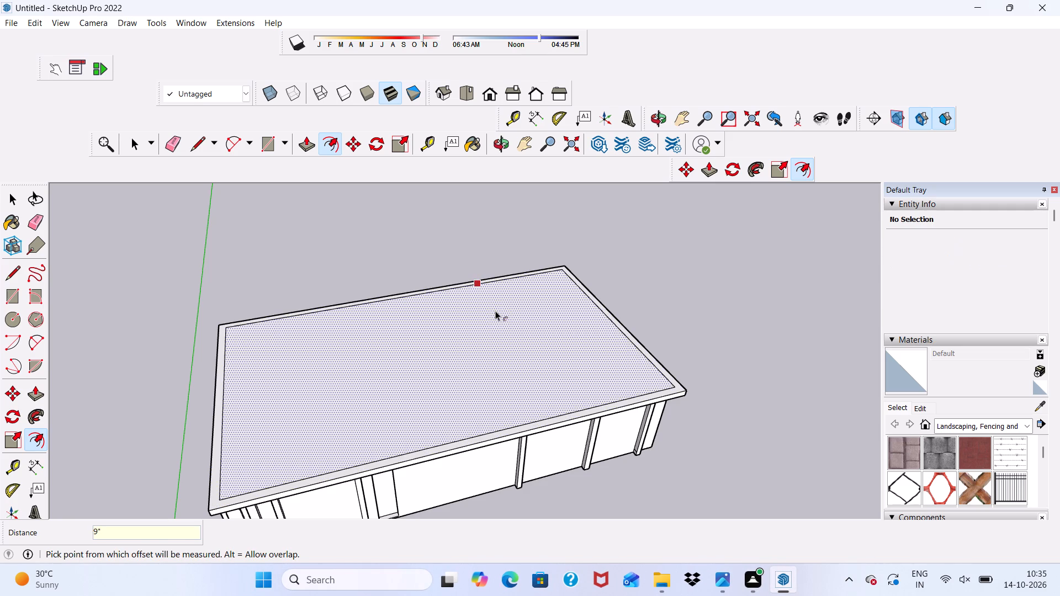
key(space)
Push/Pull the 9" border face around the roof upward 10' to raise the upper-storey walls.
scroll(553, 322, down, 6)
scroll(651, 240, up, 3)
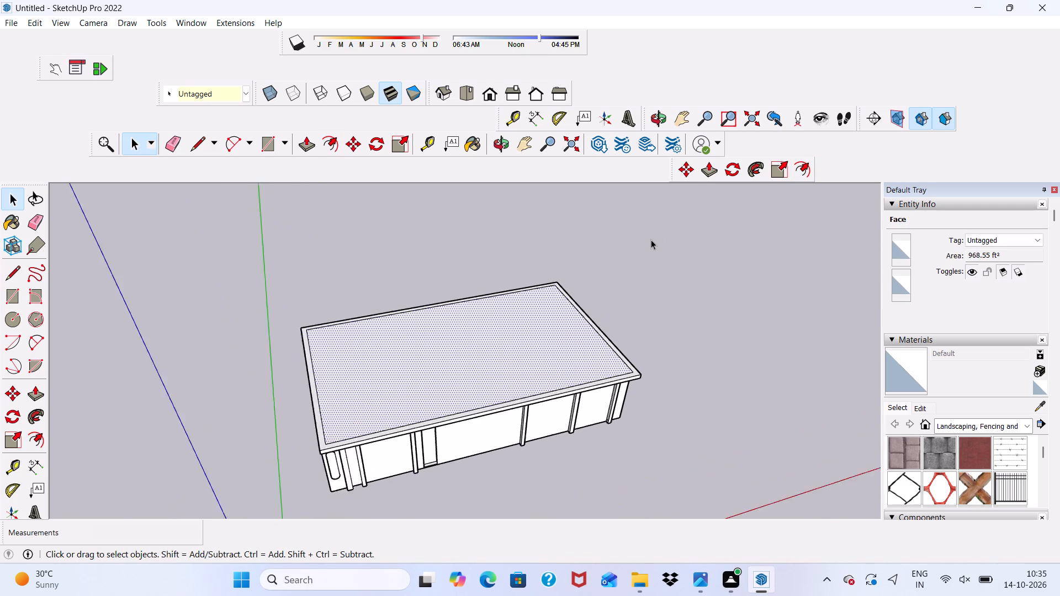
scroll(651, 240, up, 1)
scroll(434, 229, up, 4)
scroll(434, 229, down, 6)
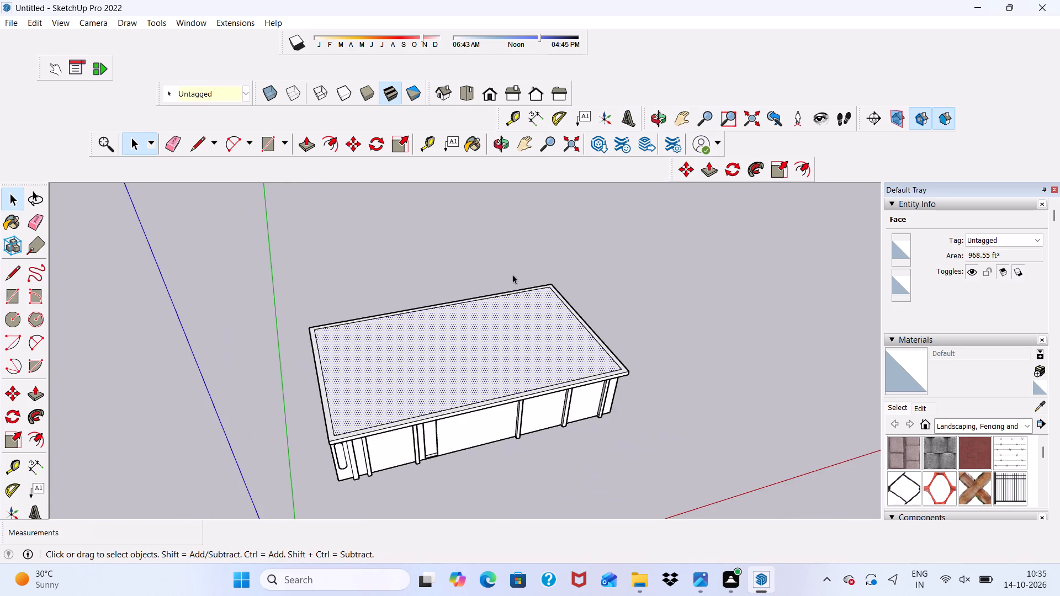
middle_drag(512, 274, 419, 273)
scroll(348, 364, up, 6)
click(257, 273)
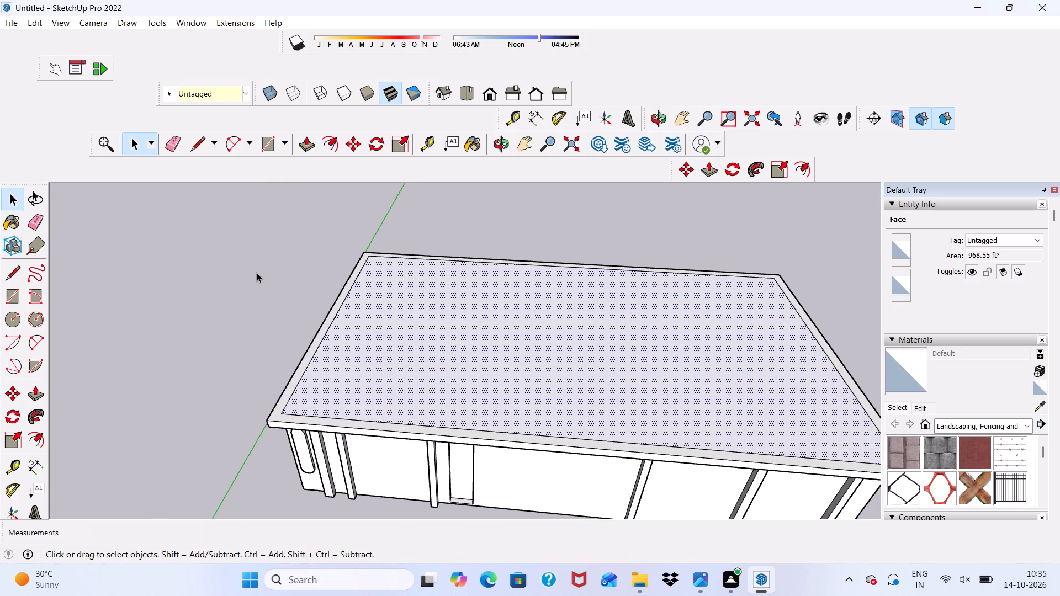
scroll(269, 387, up, 11)
click(284, 445)
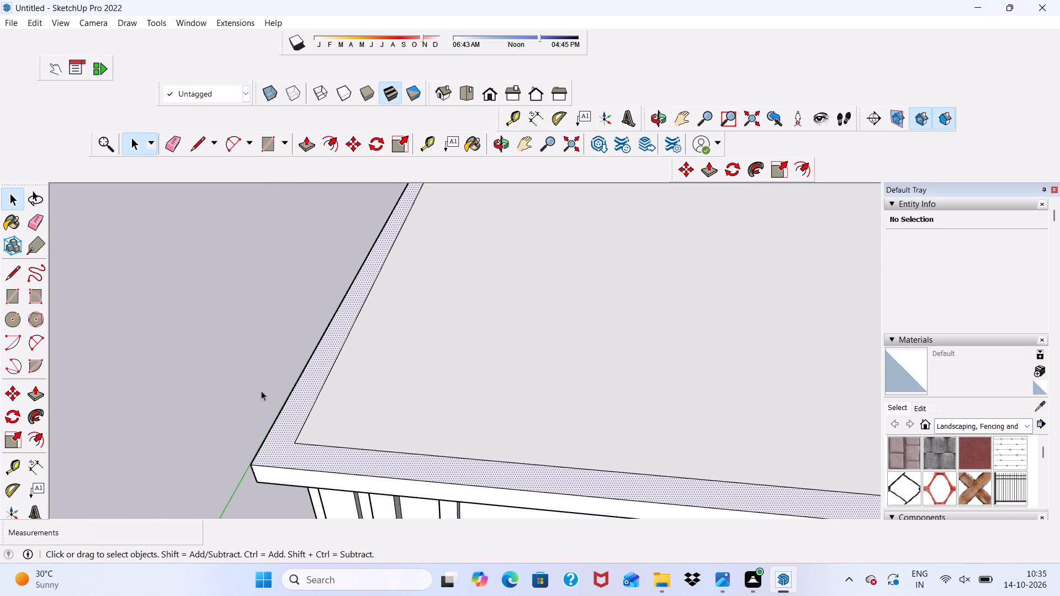
click(305, 146)
scroll(272, 464, up, 2)
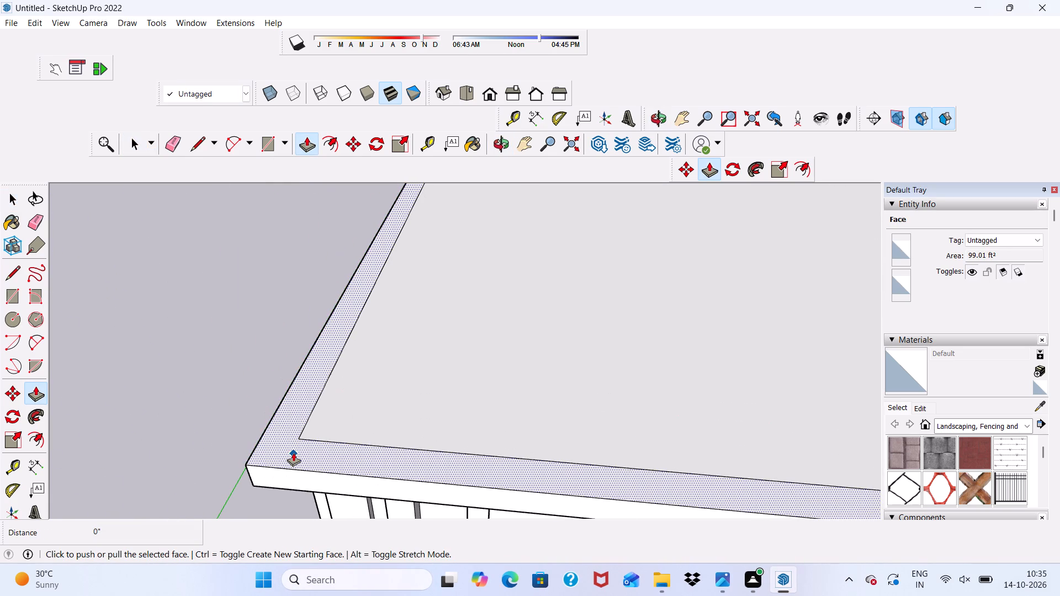
click(293, 453)
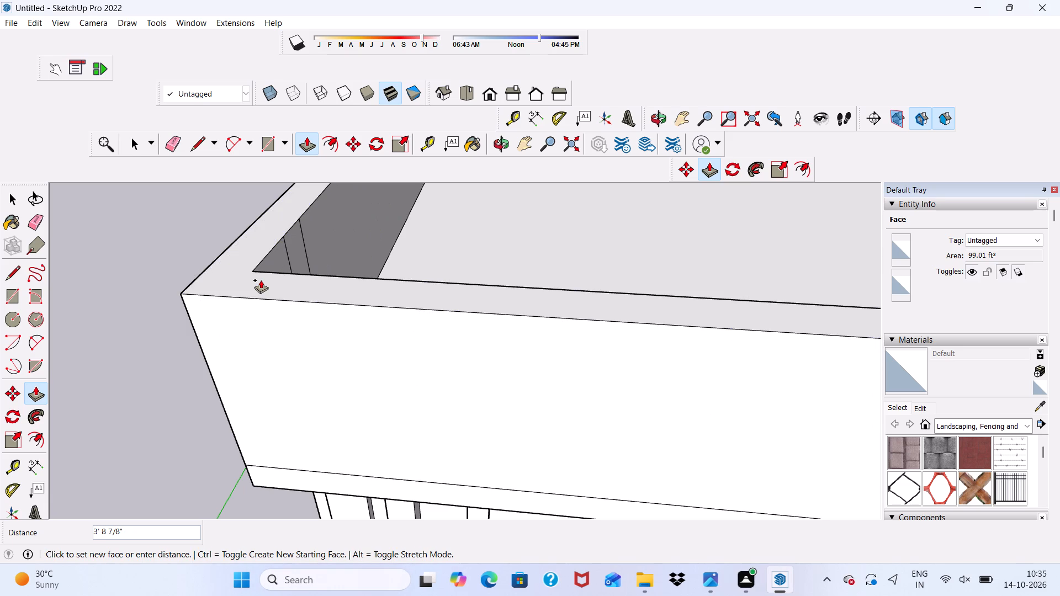
text(10')
key(Return)
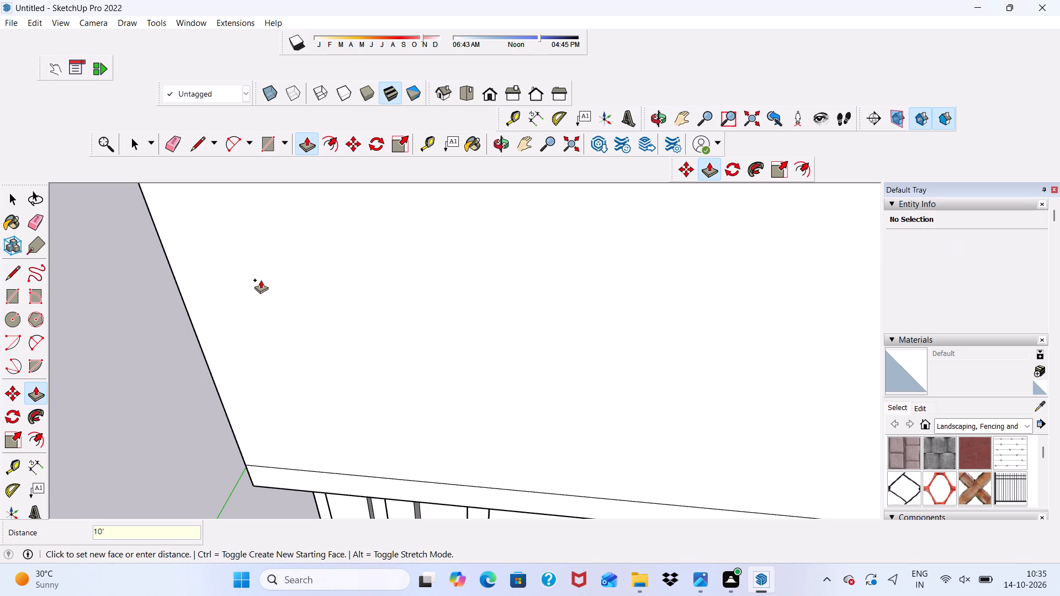
key(space)
Erase the horizontal seam line on the front facade between the overhang edge and the upper wall.
scroll(261, 300, down, 13)
scroll(288, 361, down, 1)
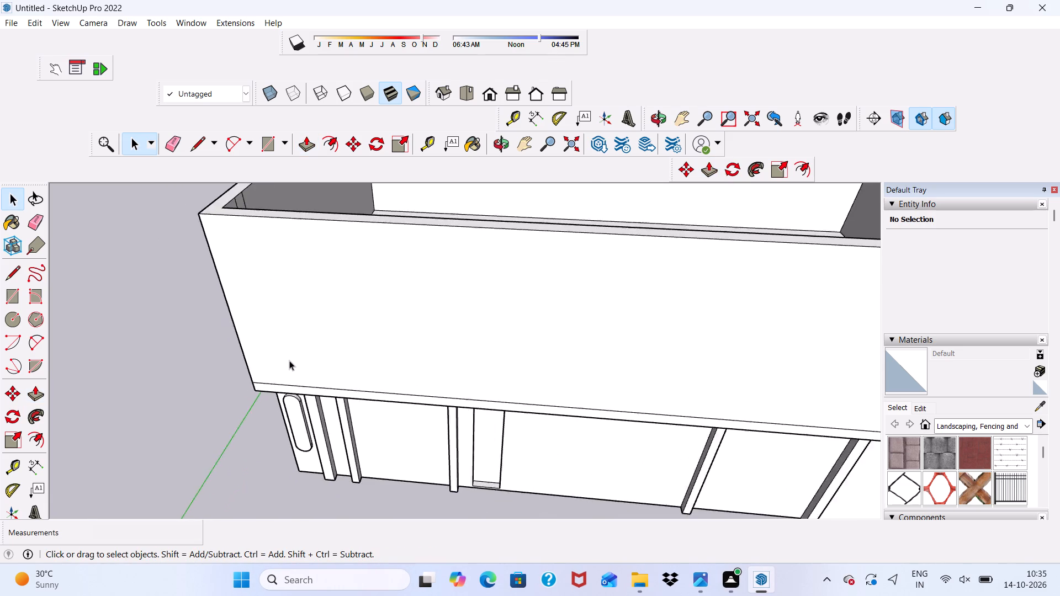
scroll(289, 360, down, 1)
middle_drag(294, 361, 356, 254)
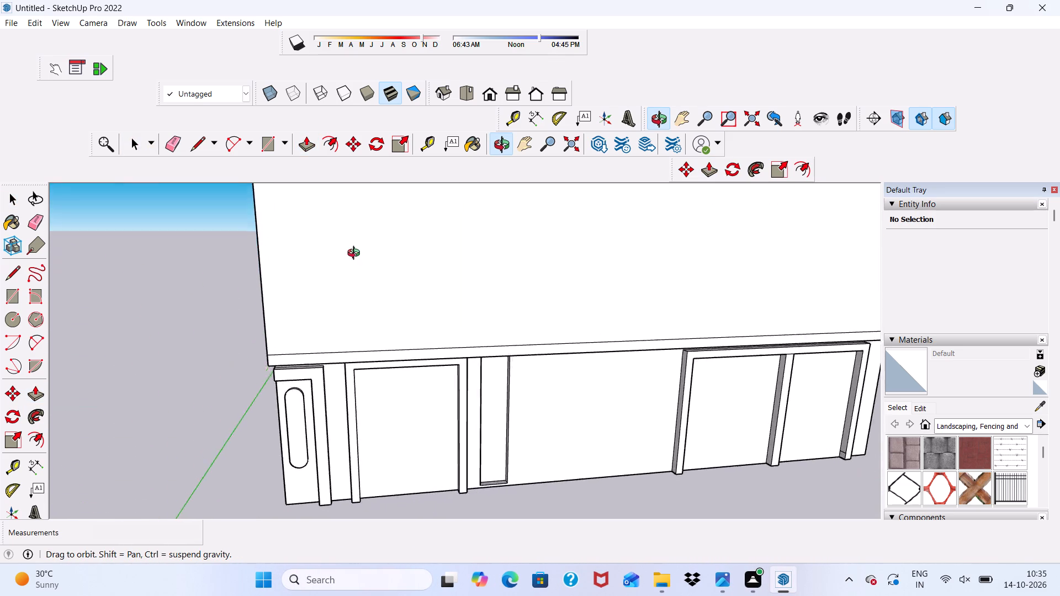
middle_drag(356, 254, 344, 205)
click(167, 138)
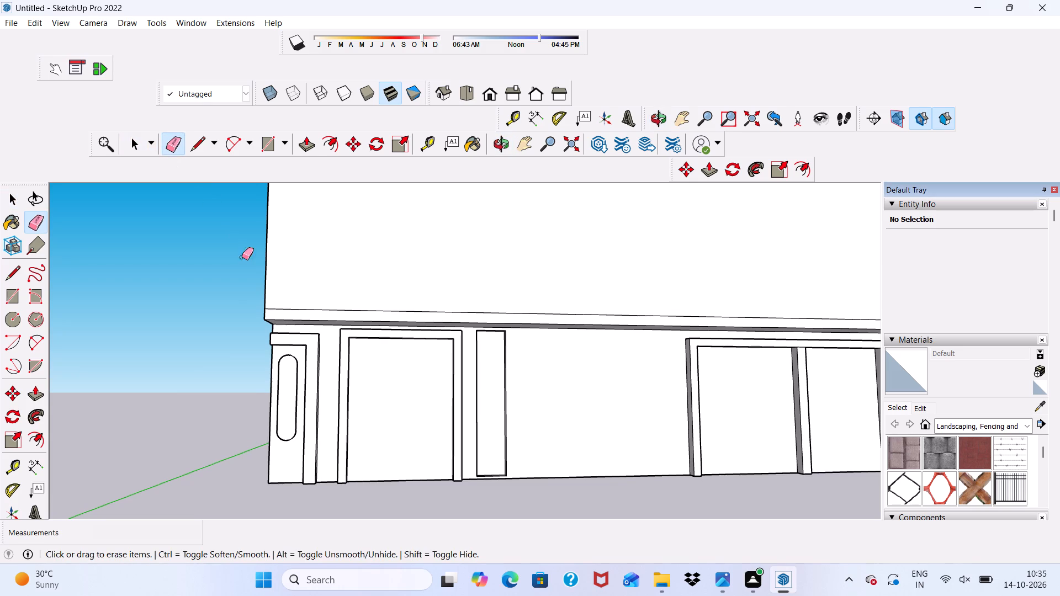
scroll(246, 263, up, 4)
drag(342, 336, 346, 327)
scroll(307, 329, down, 3)
Erase the horizontal and vertical seam lines on the left side wall, including the short one on the overhang's end.
middle_drag(298, 342, 368, 377)
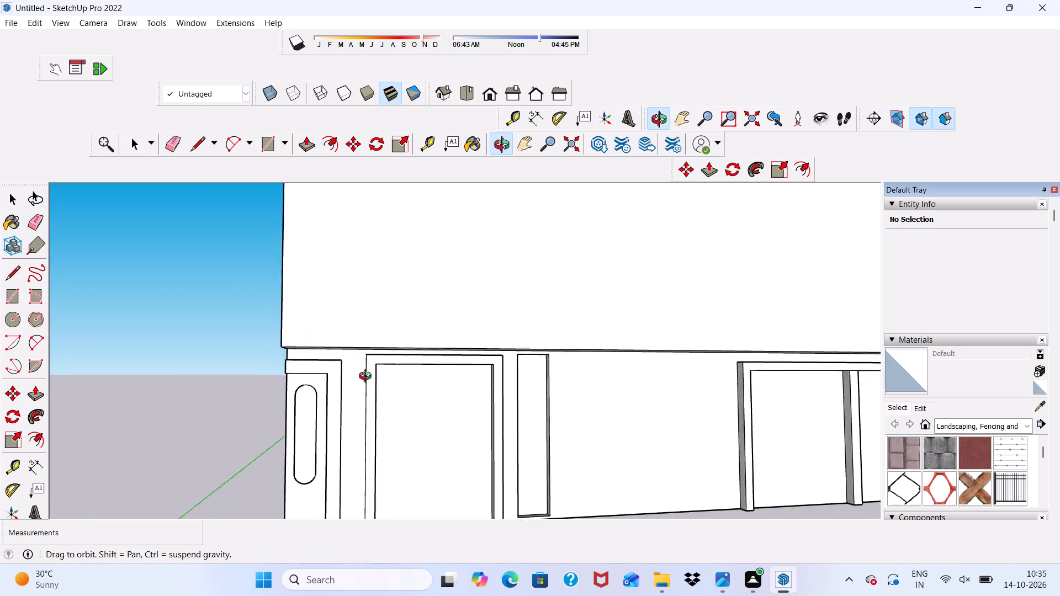
middle_drag(368, 377, 572, 398)
drag(400, 356, 383, 390)
drag(450, 321, 448, 330)
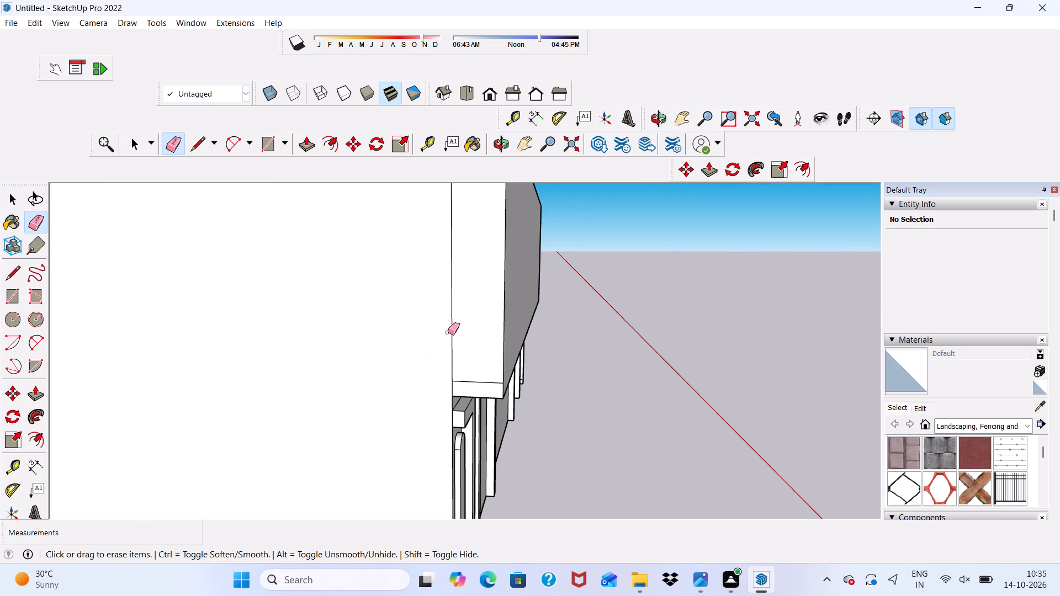
drag(446, 354, 465, 352)
click(465, 352)
click(468, 380)
drag(457, 385, 447, 388)
click(477, 380)
click(475, 385)
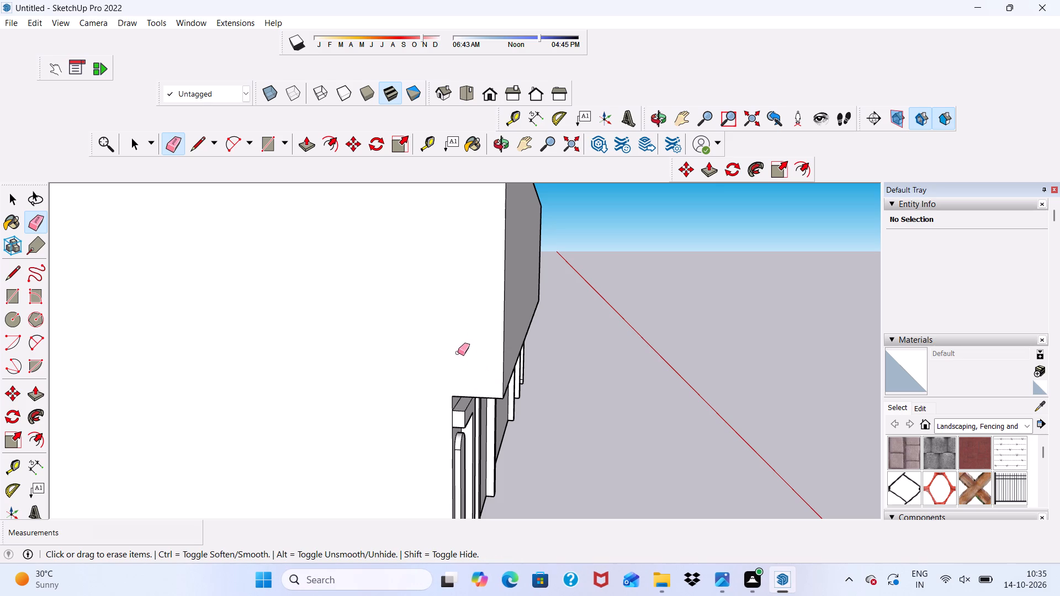
scroll(452, 344, down, 10)
Erase the horizontal and vertical seam lines on the right side wall, including the short one on the overhang's end.
middle_drag(602, 366, 16, 369)
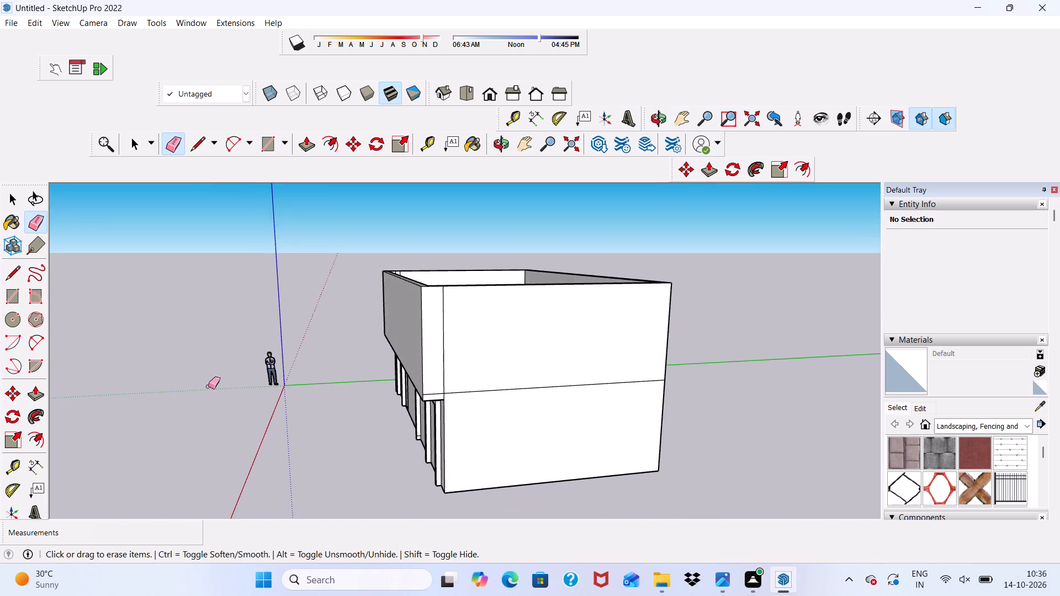
scroll(402, 389, up, 6)
drag(472, 315, 480, 323)
drag(511, 379, 520, 401)
drag(520, 401, 520, 409)
scroll(505, 409, up, 5)
drag(441, 414, 441, 423)
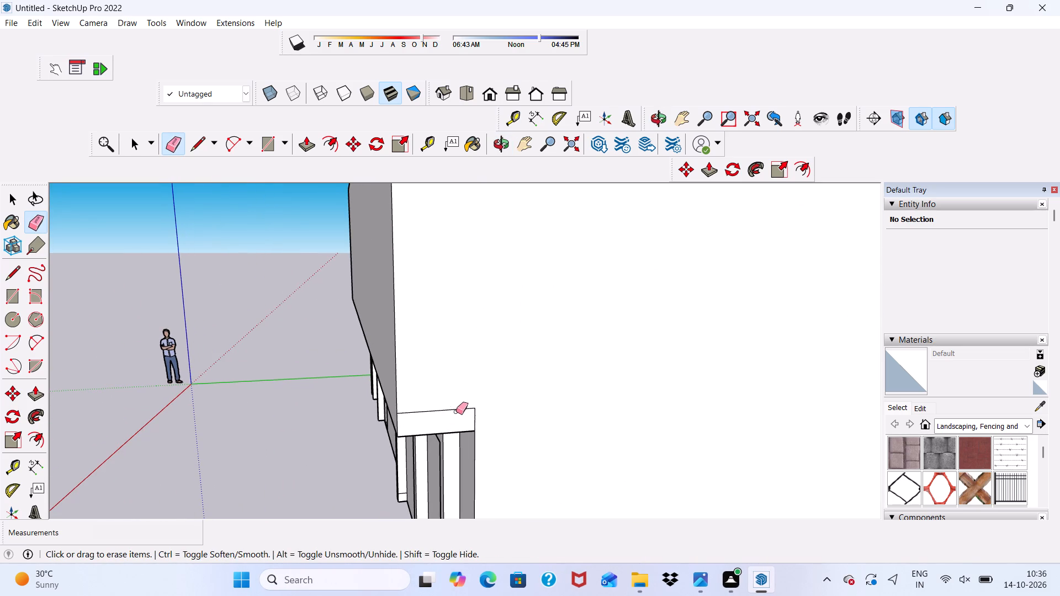
drag(462, 409, 476, 412)
scroll(465, 387, down, 5)
scroll(465, 385, up, 1)
key(space)
Erase the two vertical seam lines on the inner face of the upper storey's right end wall.
scroll(435, 349, up, 2)
scroll(348, 346, down, 4)
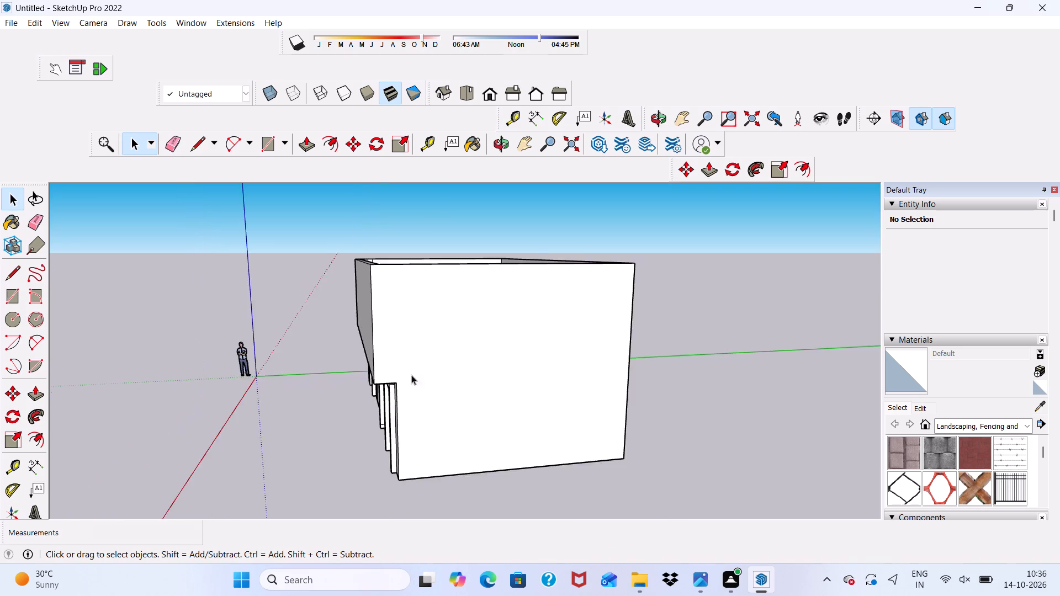
scroll(411, 375, down, 8)
middle_drag(383, 386, 185, 467)
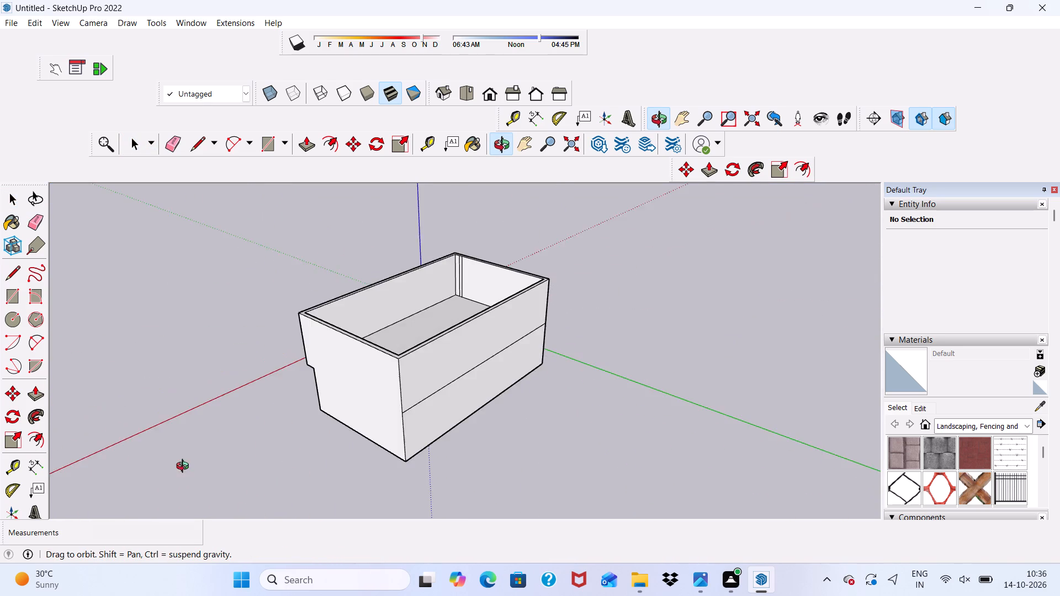
middle_drag(185, 467, 269, 490)
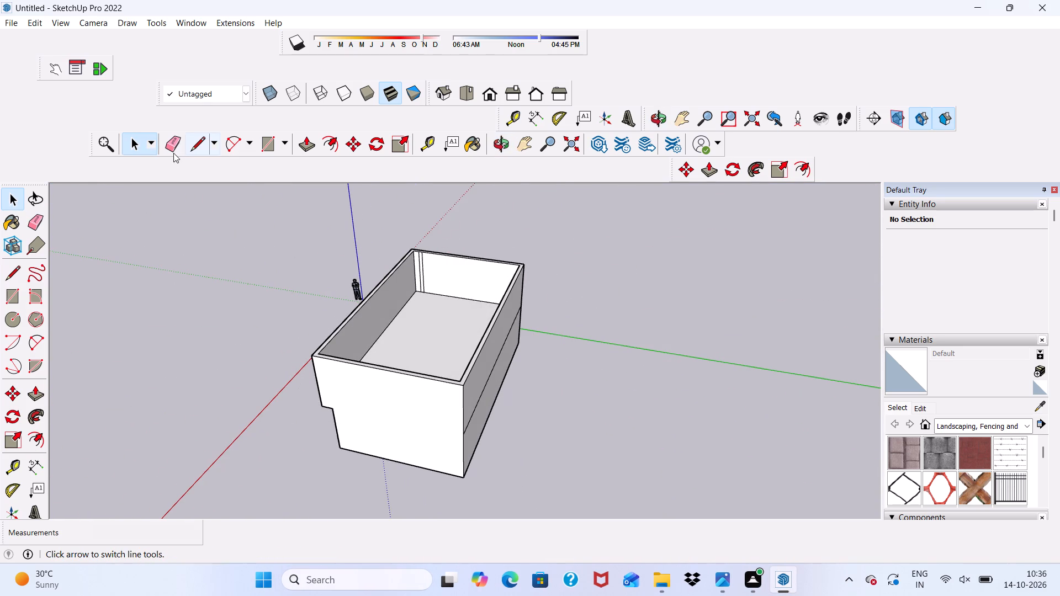
click(176, 139)
scroll(430, 237, up, 17)
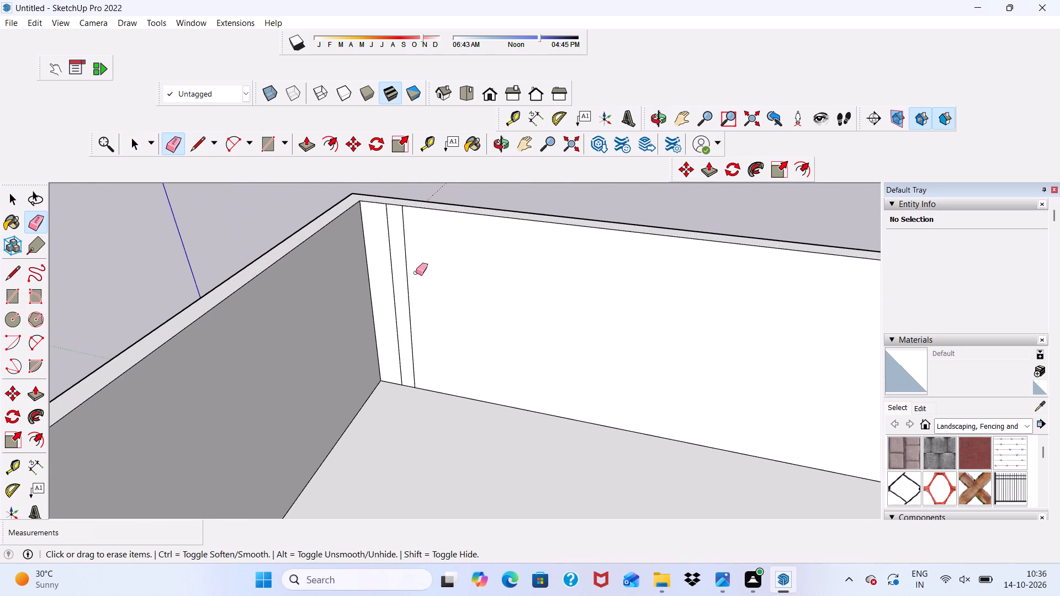
drag(416, 273, 393, 288)
scroll(385, 294, down, 14)
scroll(362, 422, down, 1)
Erase the two vertical seam lines on the inner face of the upper storey's opposite, left end wall.
middle_drag(362, 423, 494, 413)
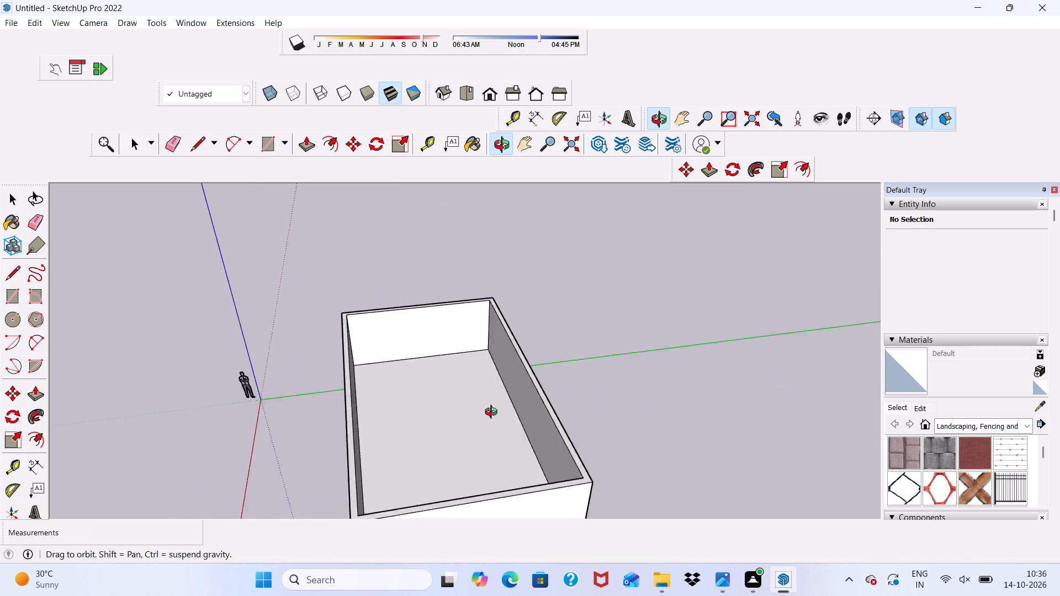
middle_drag(494, 413, 865, 391)
scroll(566, 256, up, 5)
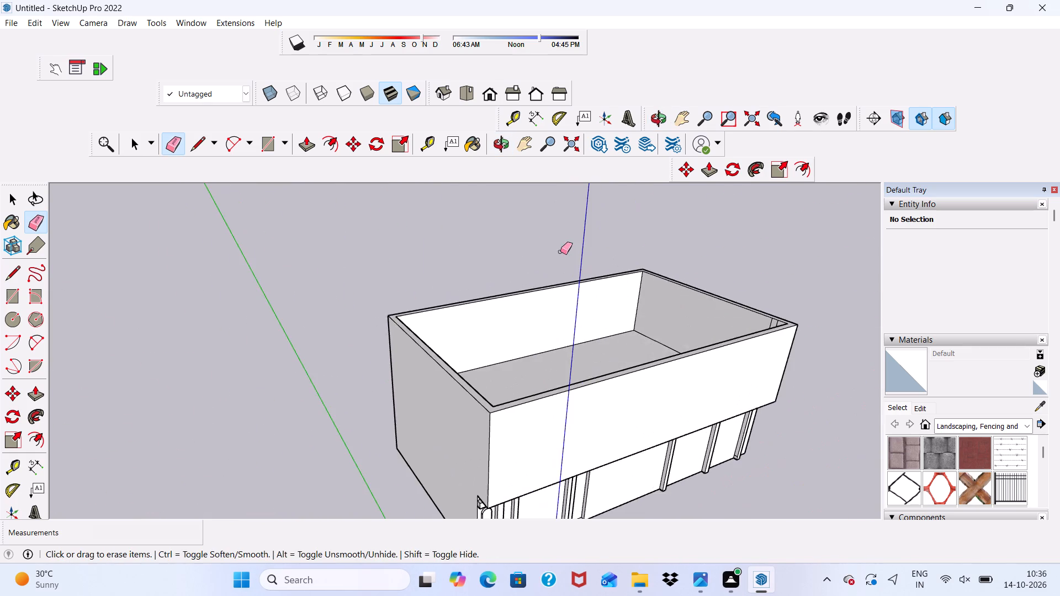
middle_drag(383, 327, 688, 403)
scroll(412, 172, up, 5)
scroll(470, 217, down, 4)
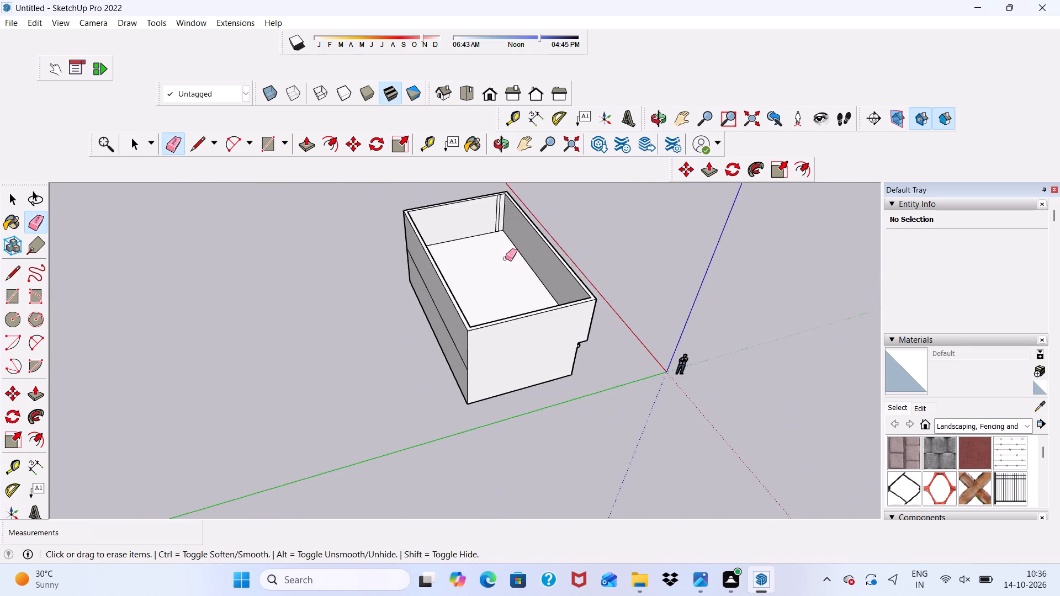
scroll(505, 252, up, 6)
scroll(500, 206, up, 6)
drag(494, 207, 460, 219)
scroll(469, 223, down, 5)
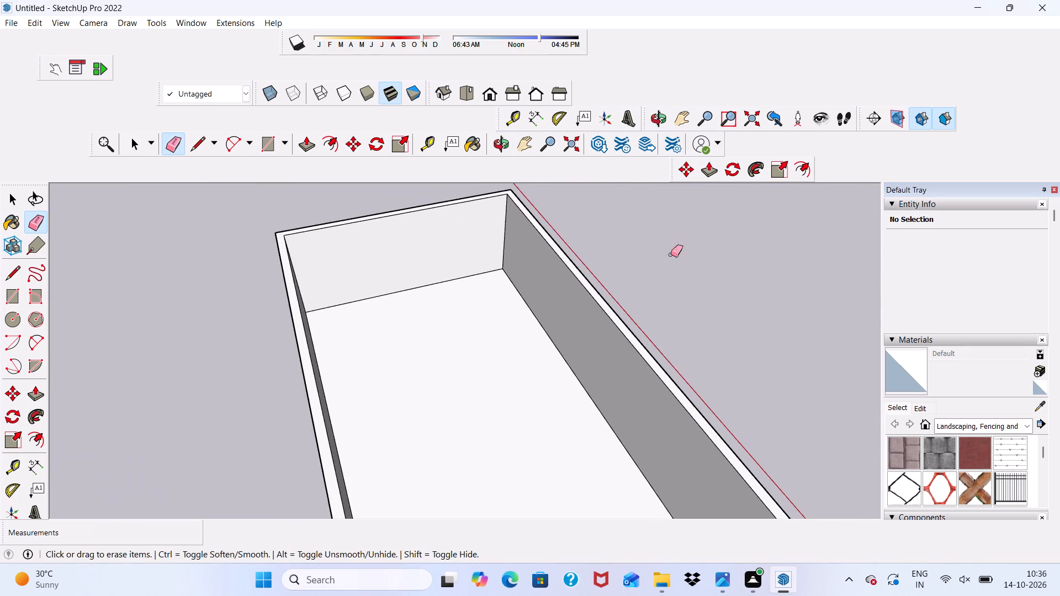
Erase the horizontal seam line between the two storeys on the rear wall.
scroll(671, 254, down, 10)
middle_drag(441, 352, 527, 287)
scroll(494, 338, up, 1)
drag(494, 343, 483, 374)
scroll(521, 342, down, 5)
Inspect the front facade and the projecting upper storey of the building.
middle_drag(565, 397, 84, 334)
key(space)
scroll(365, 354, up, 15)
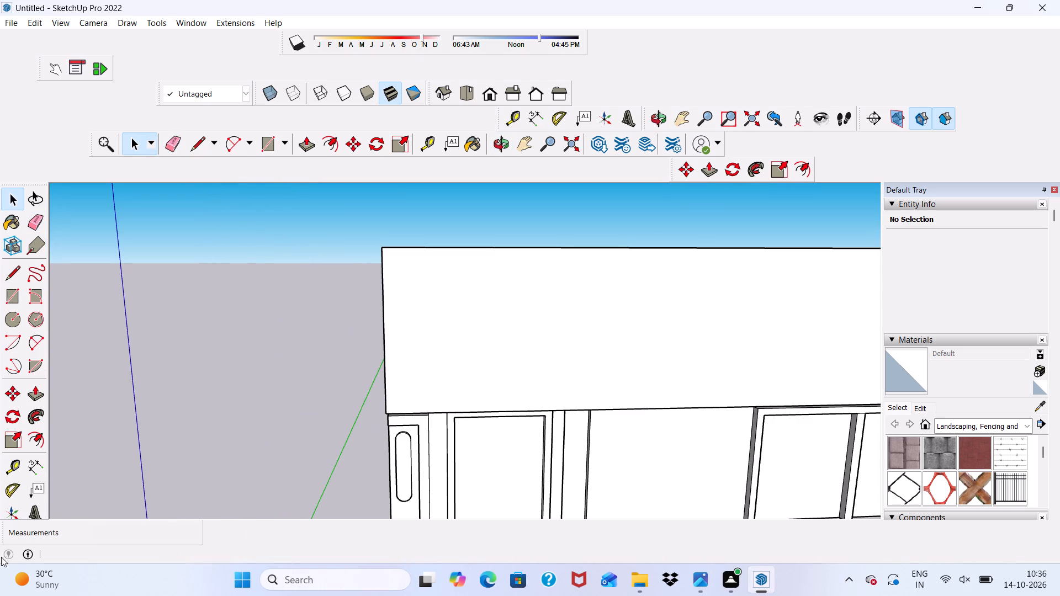
scroll(5, 579, down, 6)
scroll(293, 401, down, 4)
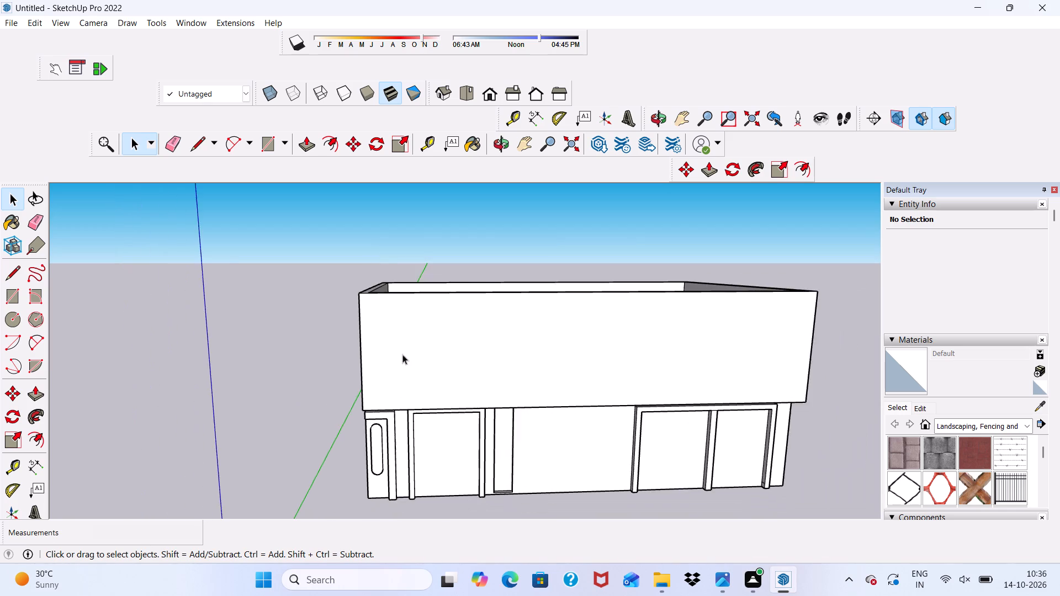
scroll(397, 353, down, 6)
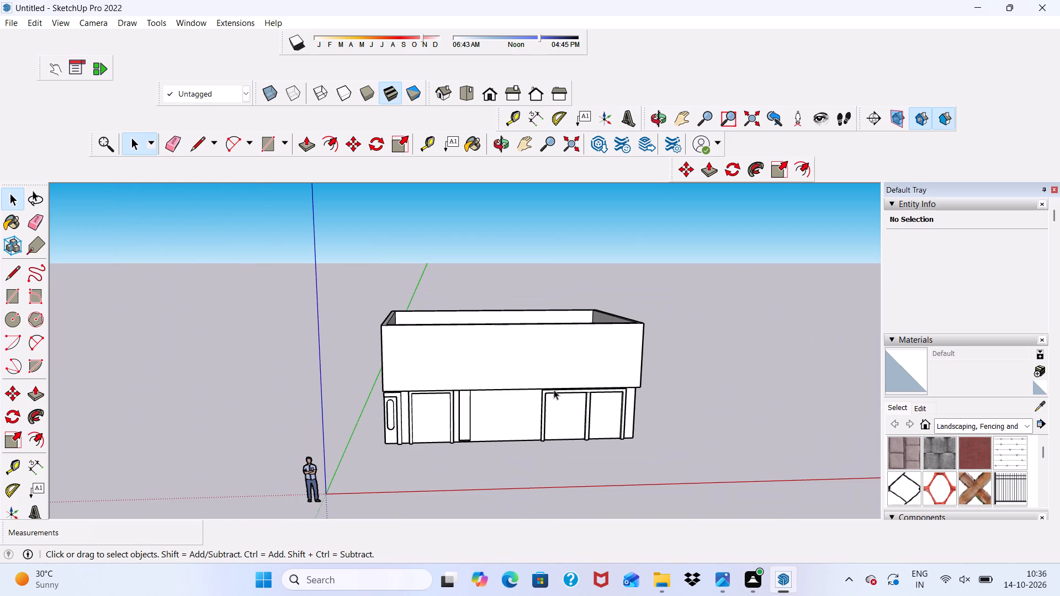
scroll(336, 360, up, 3)
scroll(301, 358, down, 5)
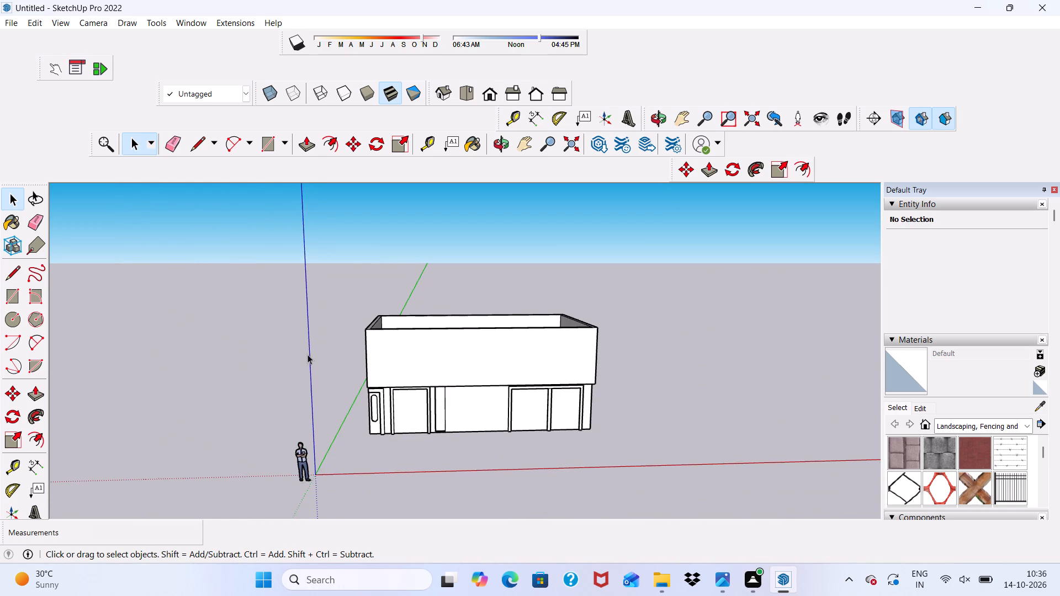
Draw a rectangle from the back-left outer corner to the front edge near the right corner, closing the upper storey's open top.
middle_drag(441, 343, 426, 468)
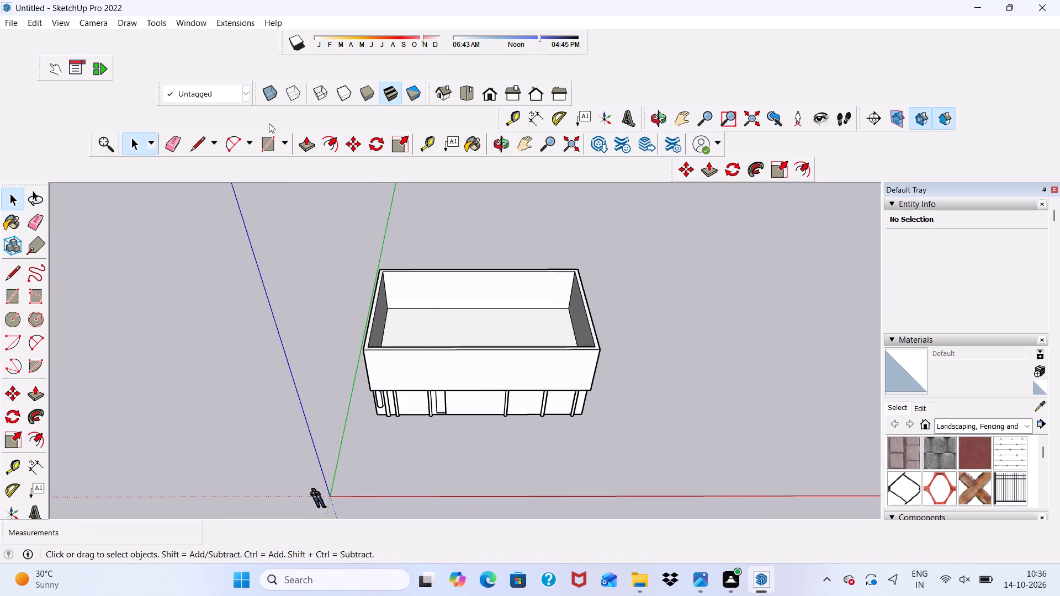
click(272, 139)
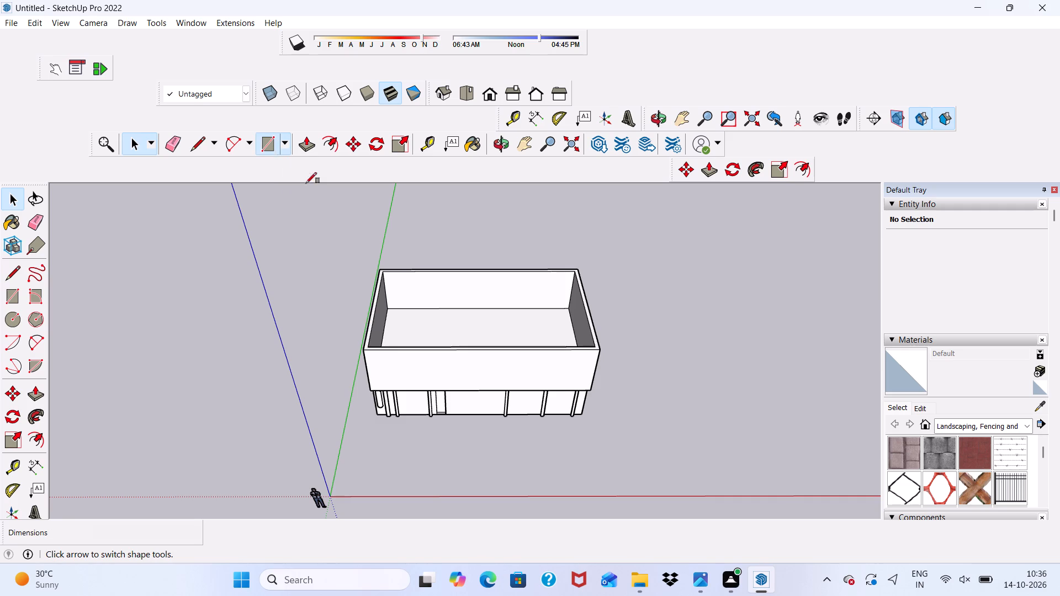
scroll(365, 255, up, 13)
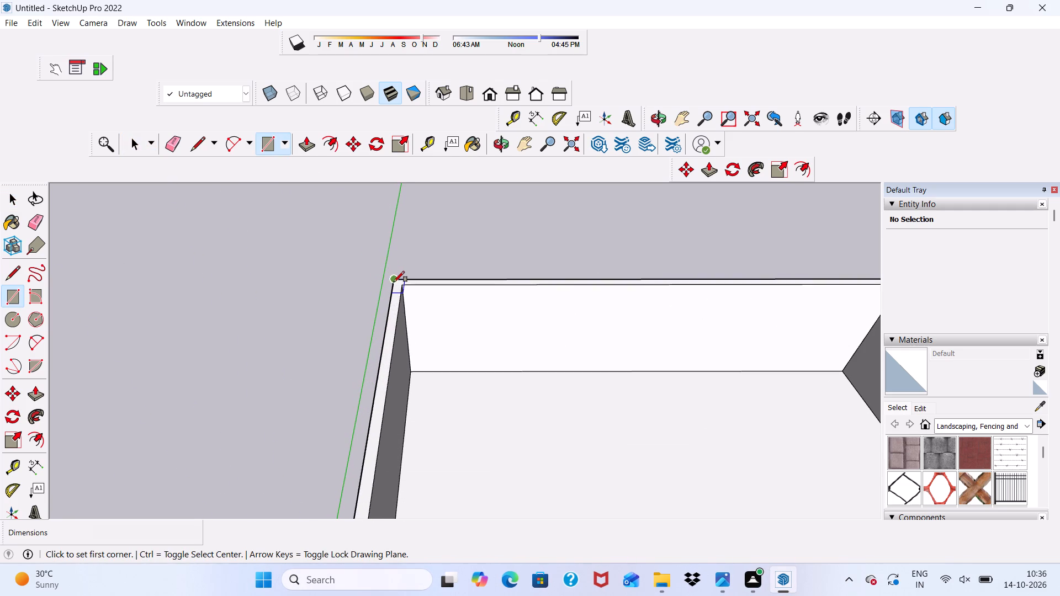
click(394, 282)
scroll(266, 210, down, 8)
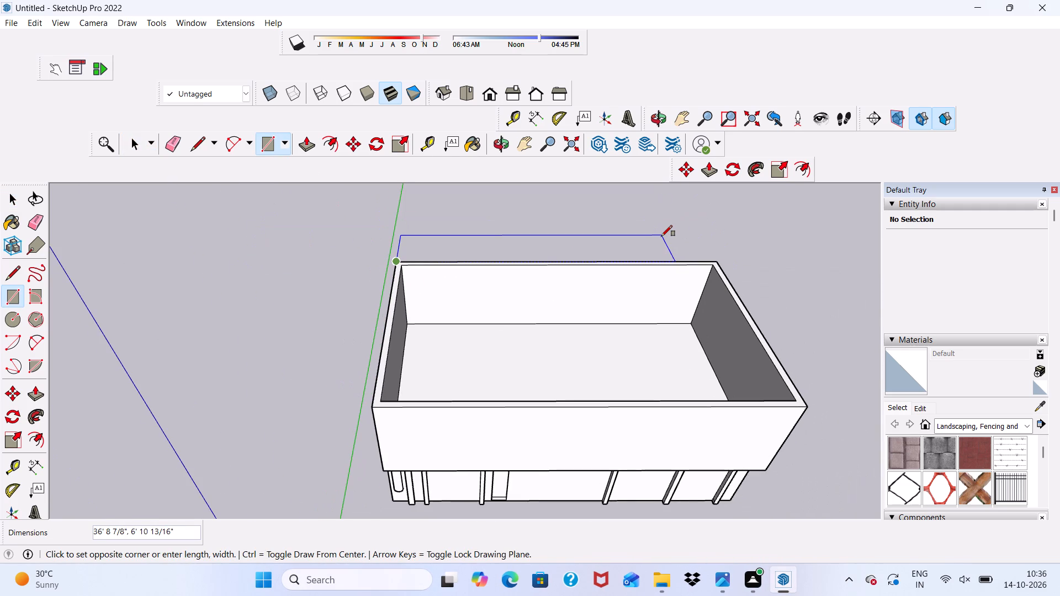
scroll(677, 253, down, 5)
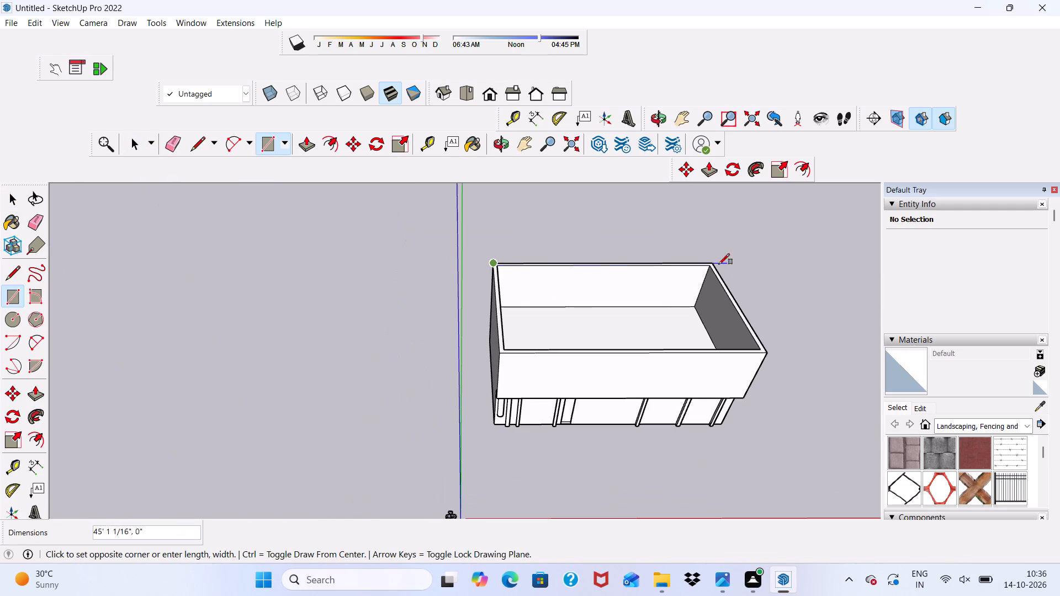
scroll(762, 375, up, 7)
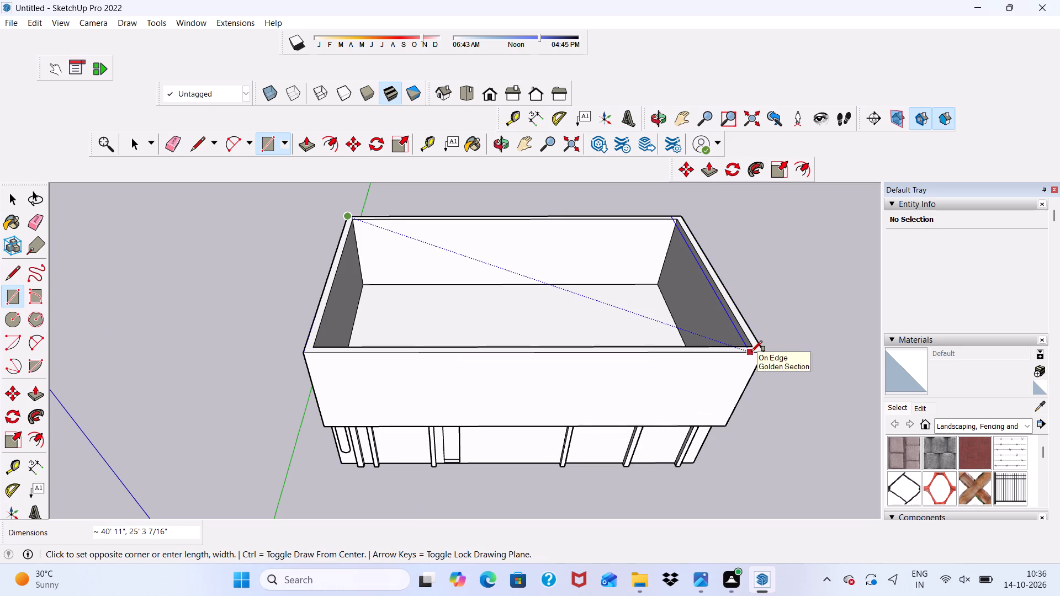
click(739, 354)
key(space)
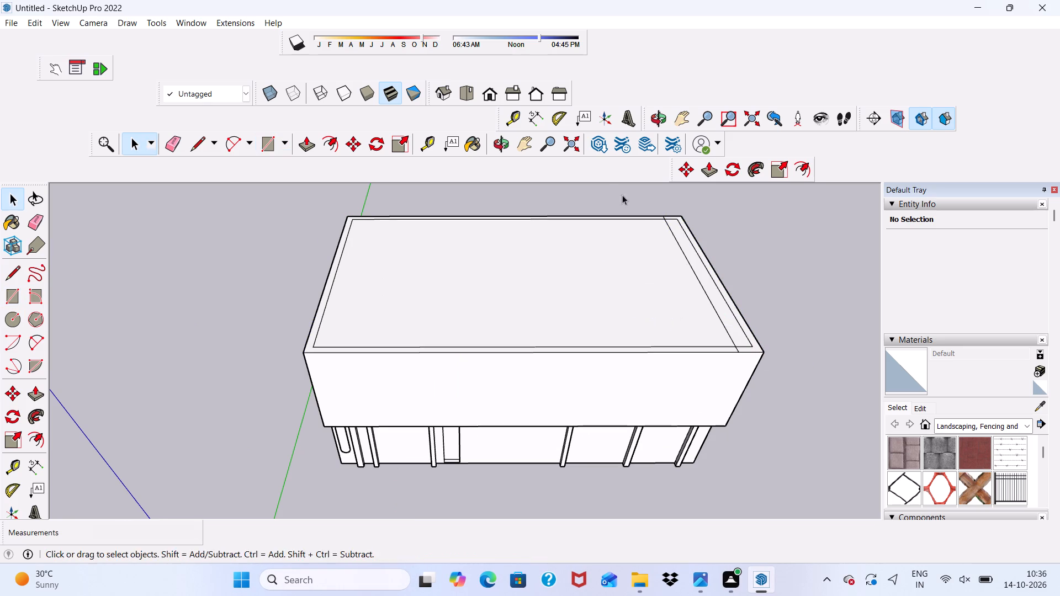
Erase the stray line crossing the roof near its right end, including its short leftovers on the back and front wall borders.
click(172, 146)
scroll(592, 245, up, 3)
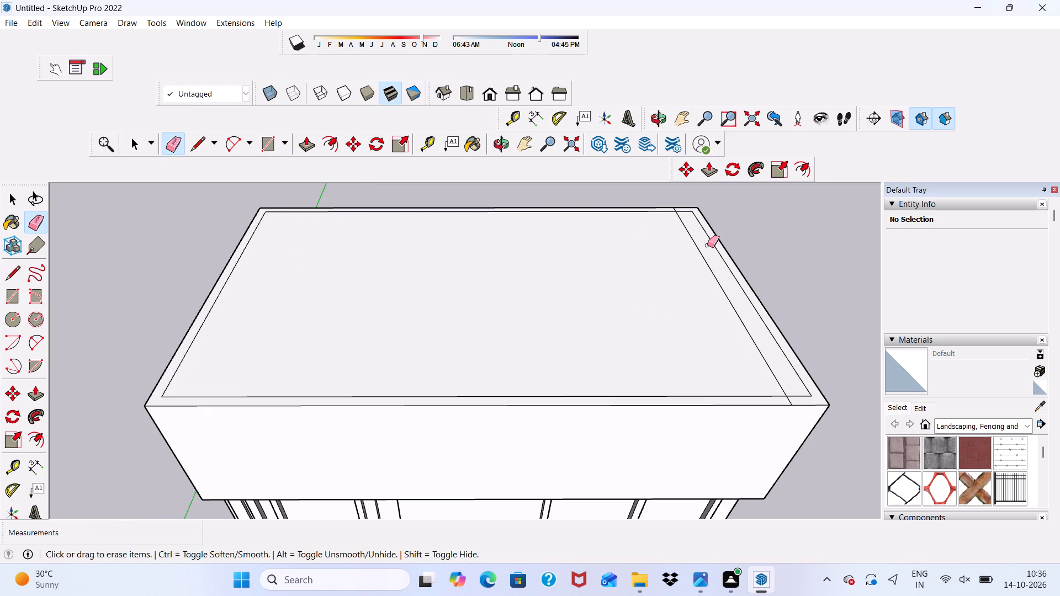
drag(707, 257, 704, 273)
scroll(701, 214, up, 20)
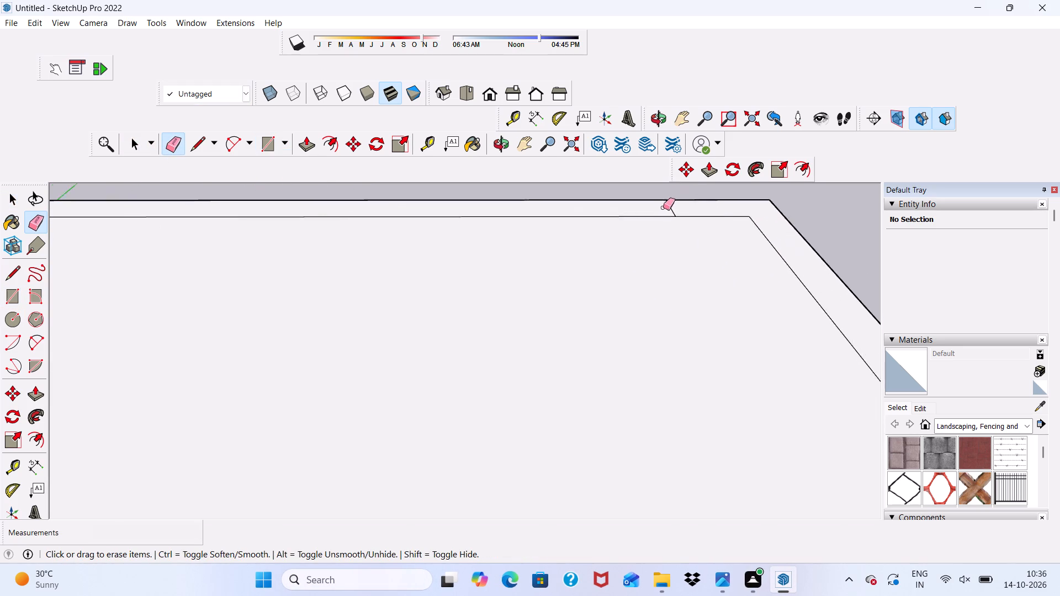
click(670, 203)
scroll(616, 212, down, 20)
scroll(616, 212, down, 5)
scroll(704, 401, up, 1)
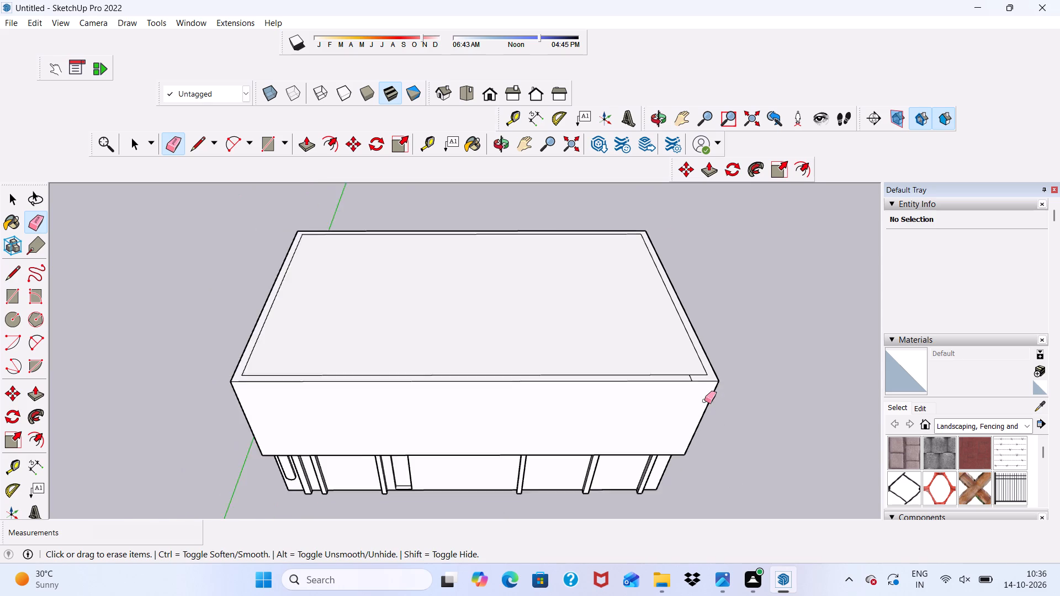
scroll(704, 401, up, 13)
drag(670, 349, 634, 349)
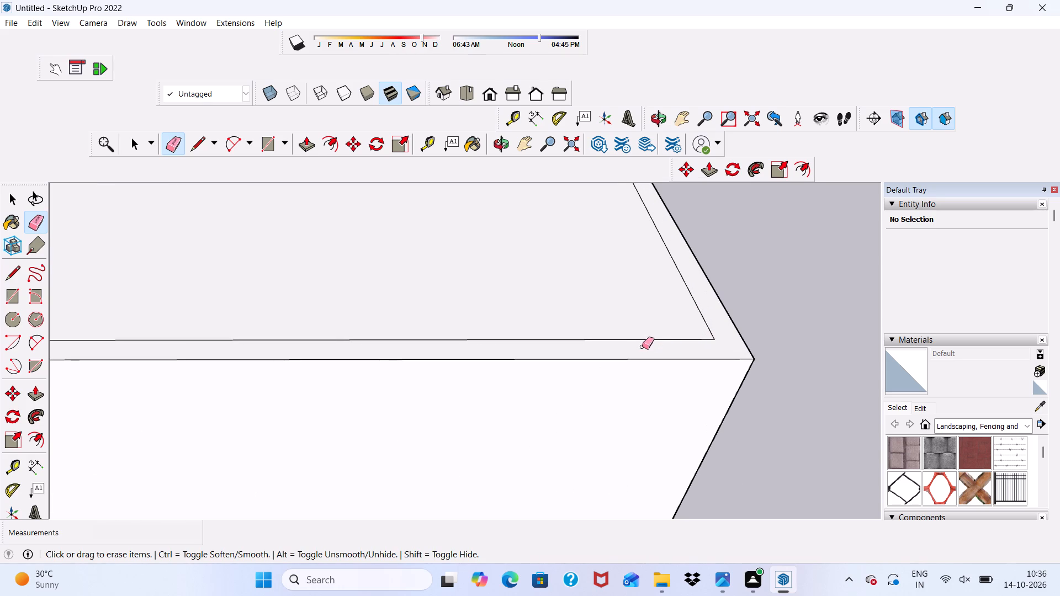
click(642, 347)
key(space)
Push/Pull the 9" border face around the new roof upward 10' to raise another storey of walls.
scroll(640, 361, up, 3)
click(635, 344)
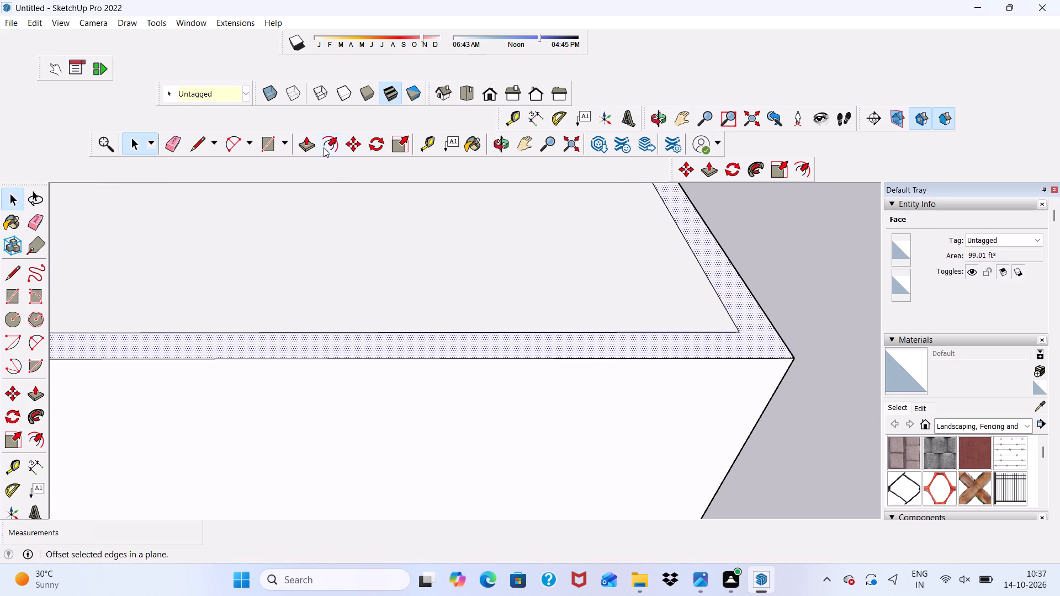
click(306, 142)
click(357, 341)
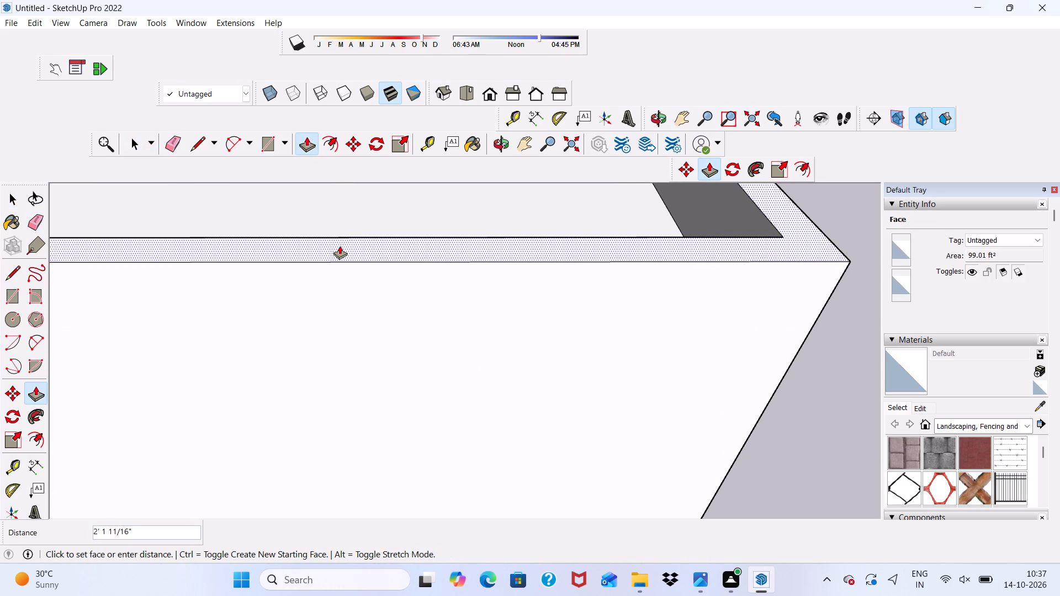
text(10')
key(Return)
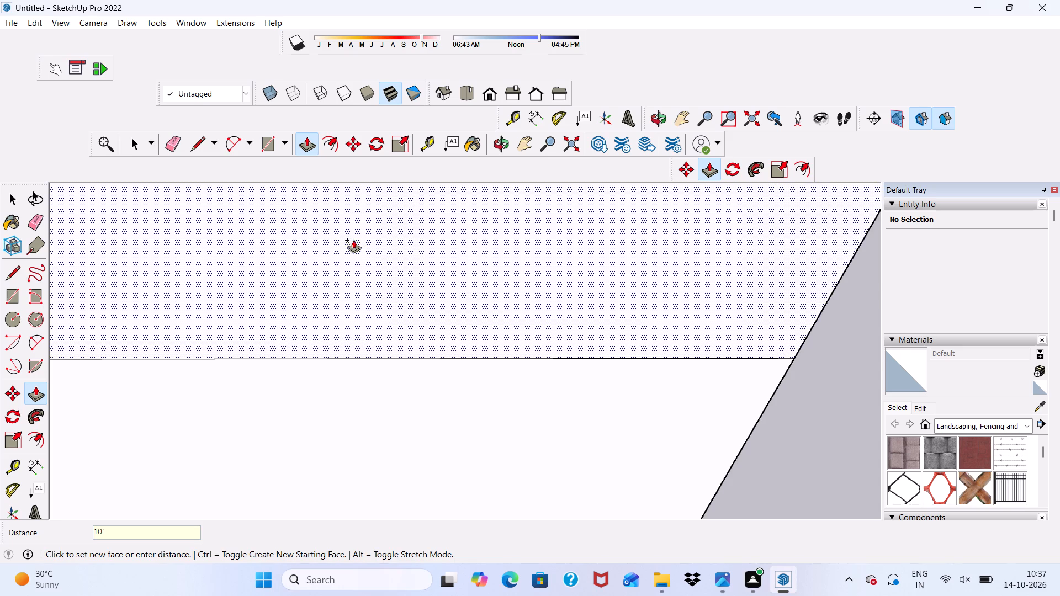
Examine the raised top-storey walls and the front facade from several angles.
scroll(382, 297, down, 20)
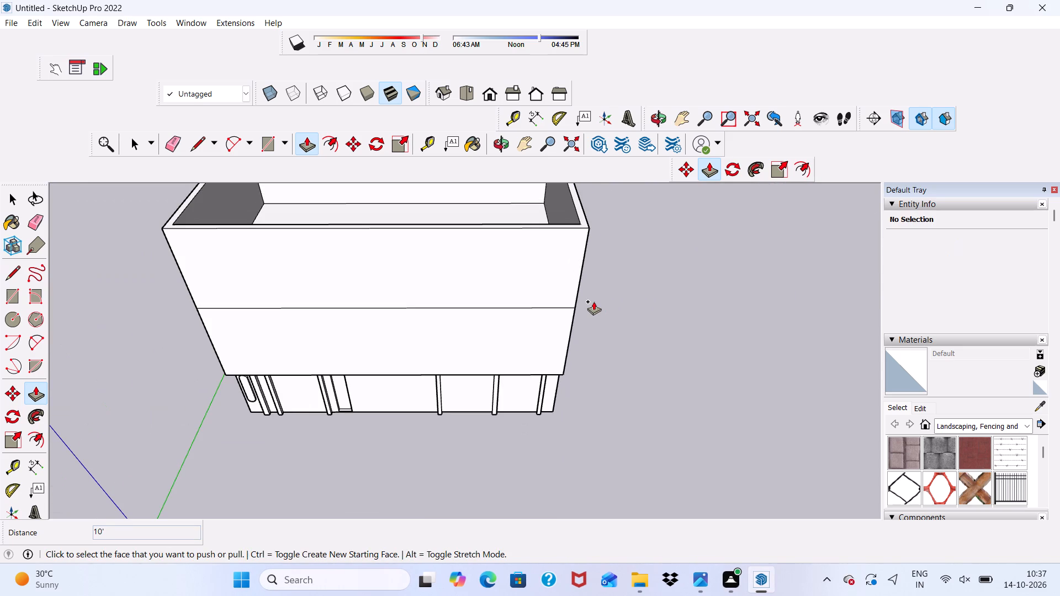
scroll(361, 228, down, 3)
middle_drag(383, 252, 234, 160)
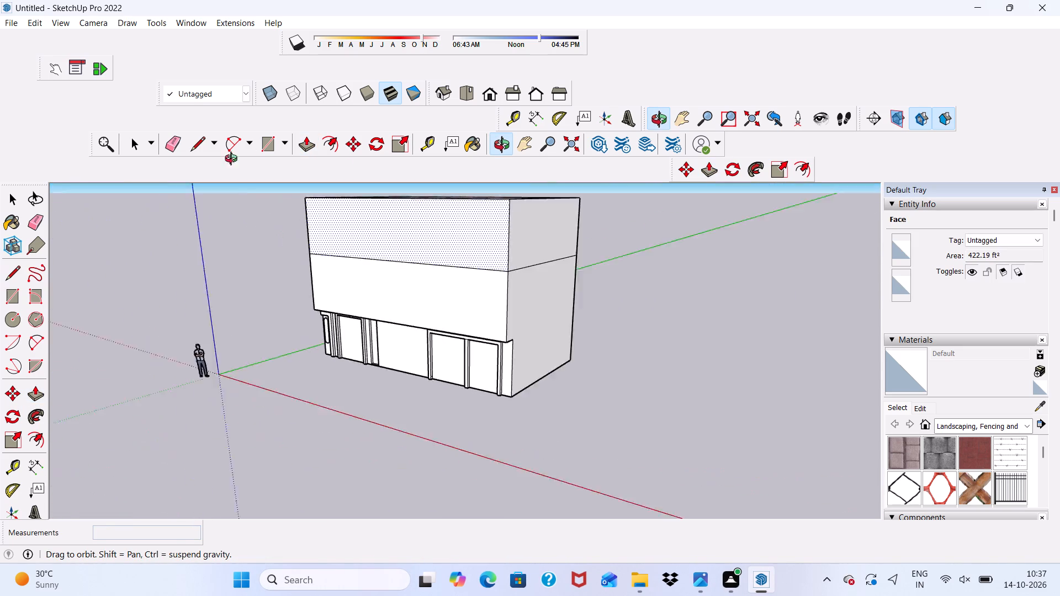
middle_drag(234, 160, 459, 326)
key(space)
scroll(483, 313, down, 5)
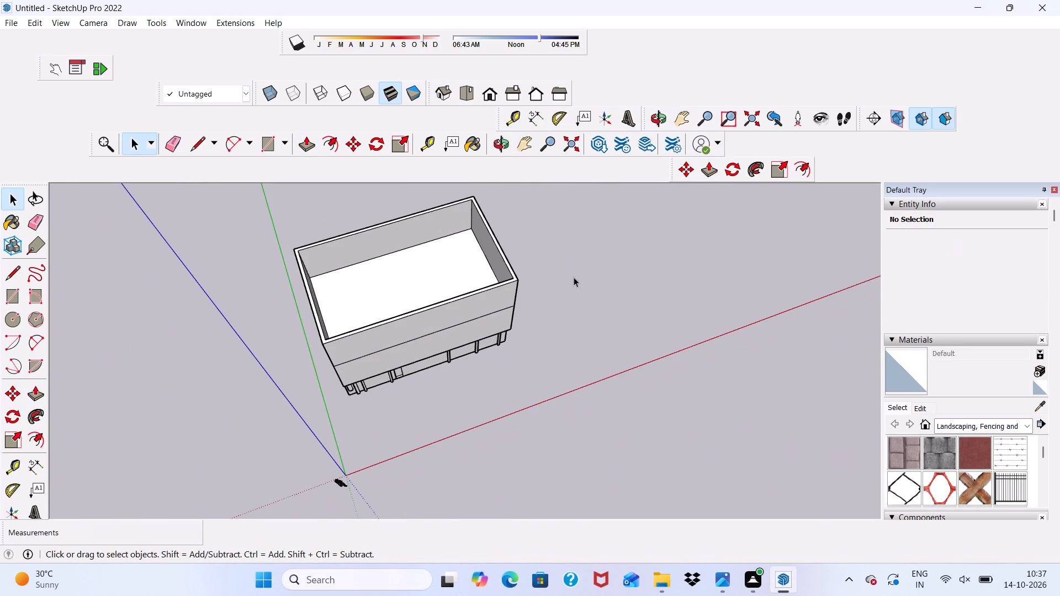
scroll(564, 301, down, 6)
middle_drag(577, 320, 578, 315)
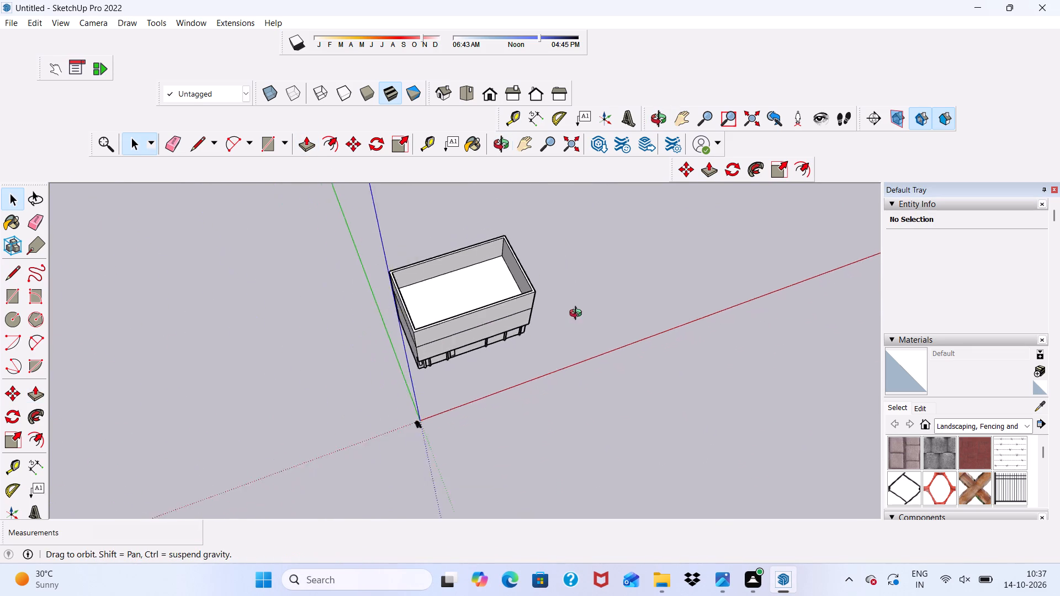
middle_drag(578, 315, 468, 169)
scroll(468, 169, up, 5)
scroll(422, 335, down, 1)
scroll(411, 361, up, 17)
scroll(563, 88, down, 1)
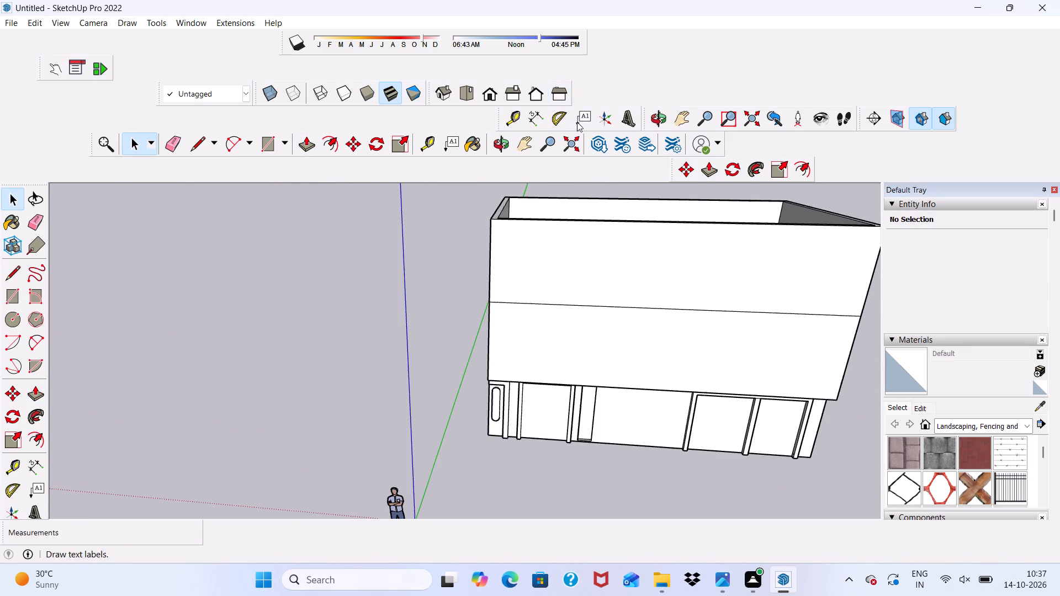
scroll(553, 246, down, 10)
scroll(582, 246, up, 11)
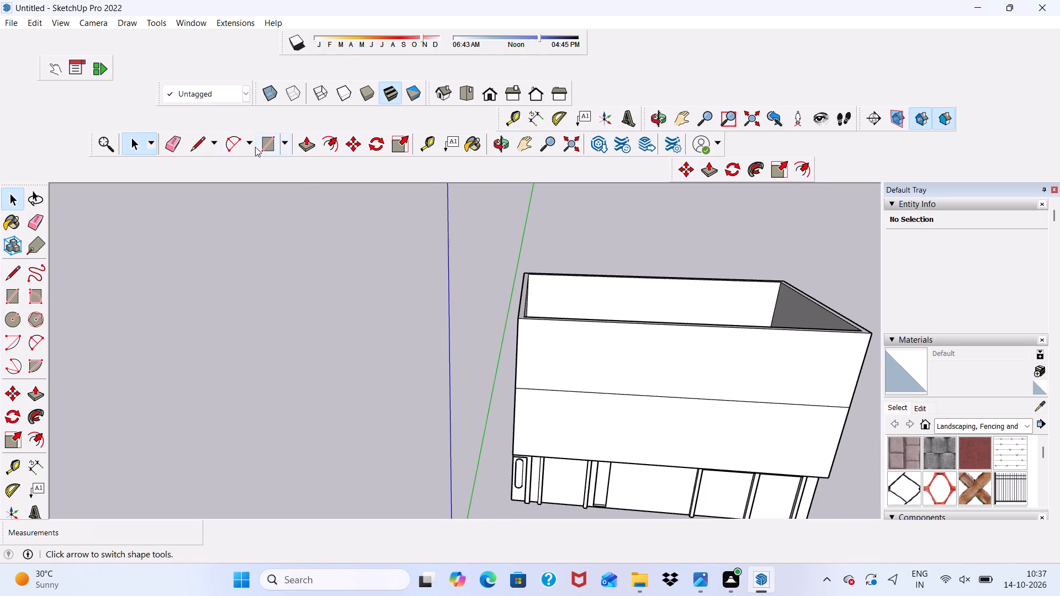
Draw a rectangle about 30' 5" by 25' 3" from the back-left outer corner to the front edge, closing the top storey's opening.
click(264, 140)
scroll(594, 280, down, 6)
middle_drag(658, 323, 652, 435)
scroll(596, 266, up, 9)
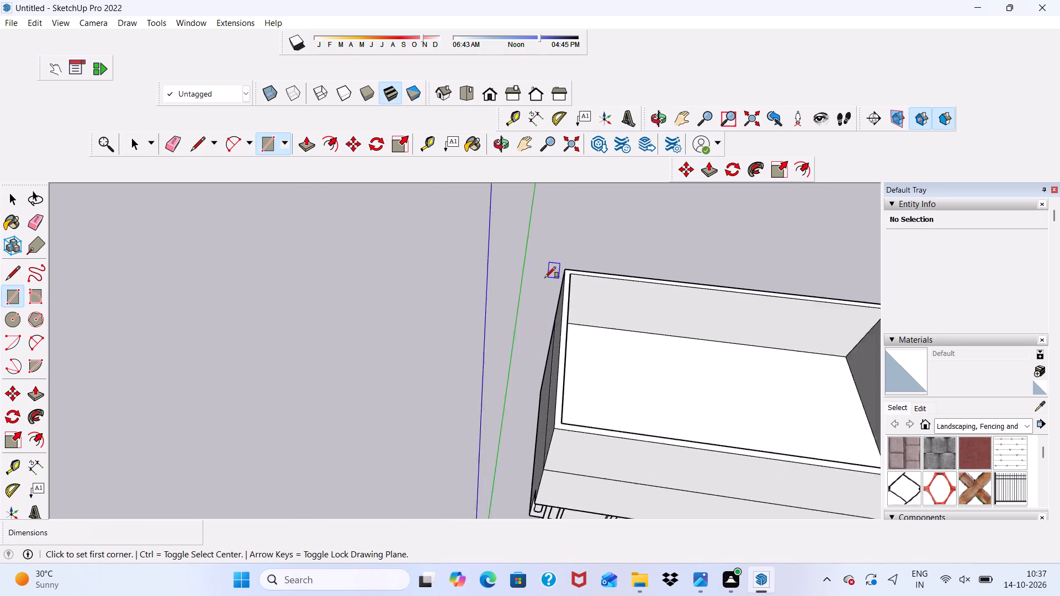
scroll(545, 278, up, 8)
scroll(592, 257, up, 2)
click(587, 266)
scroll(361, 259, down, 2)
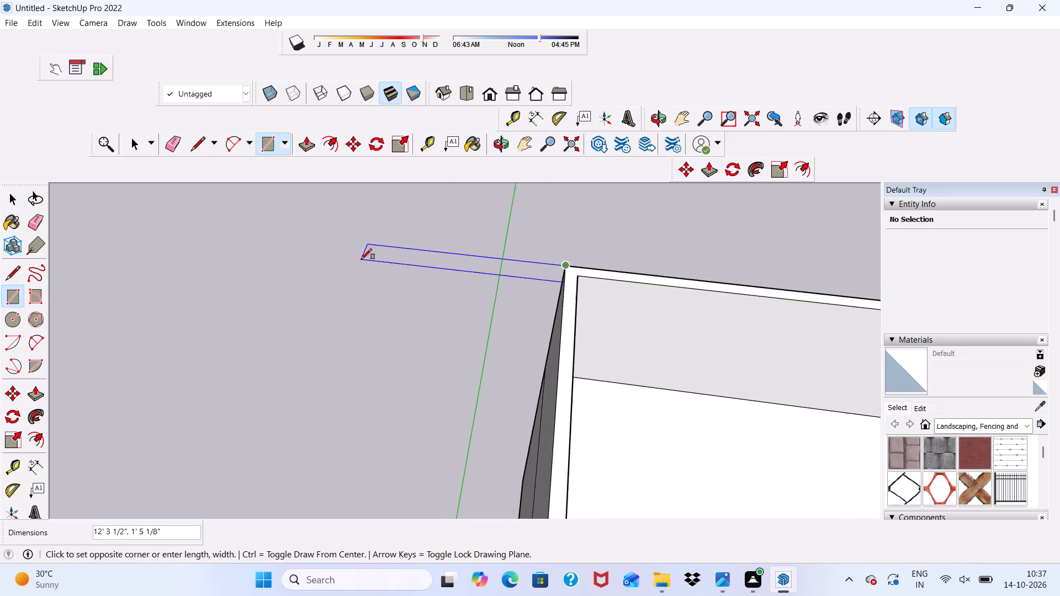
scroll(361, 259, down, 3)
scroll(872, 197, down, 5)
scroll(563, 223, down, 4)
scroll(786, 274, up, 5)
scroll(806, 363, down, 4)
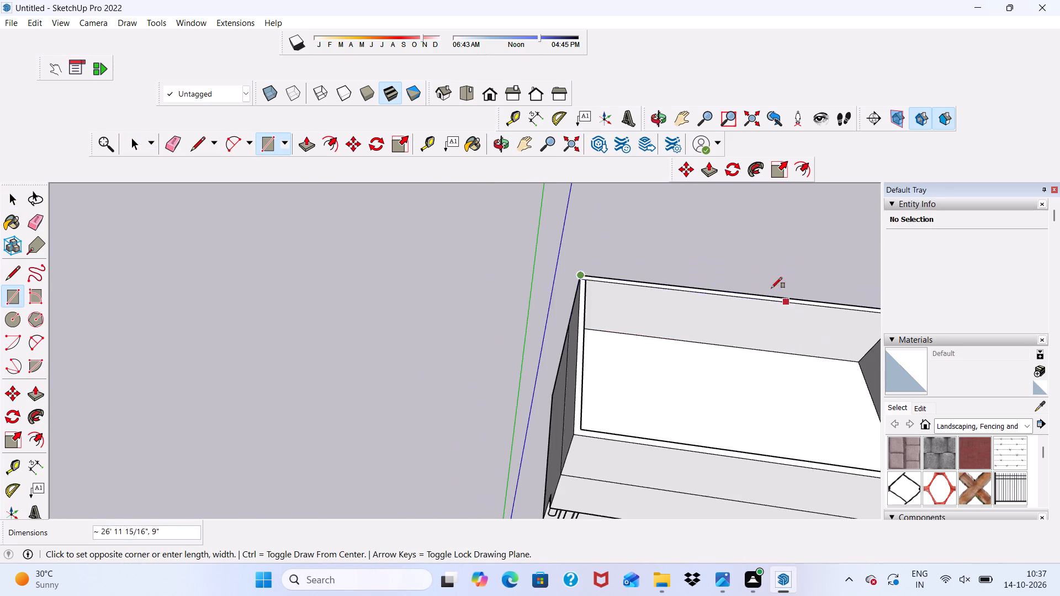
scroll(771, 288, down, 5)
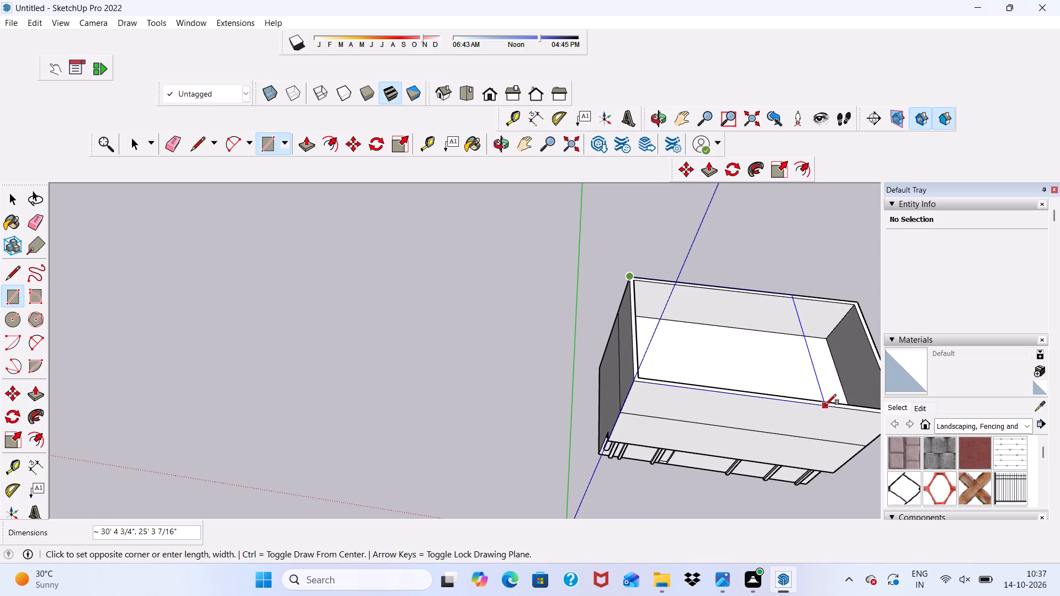
click(825, 403)
key(space)
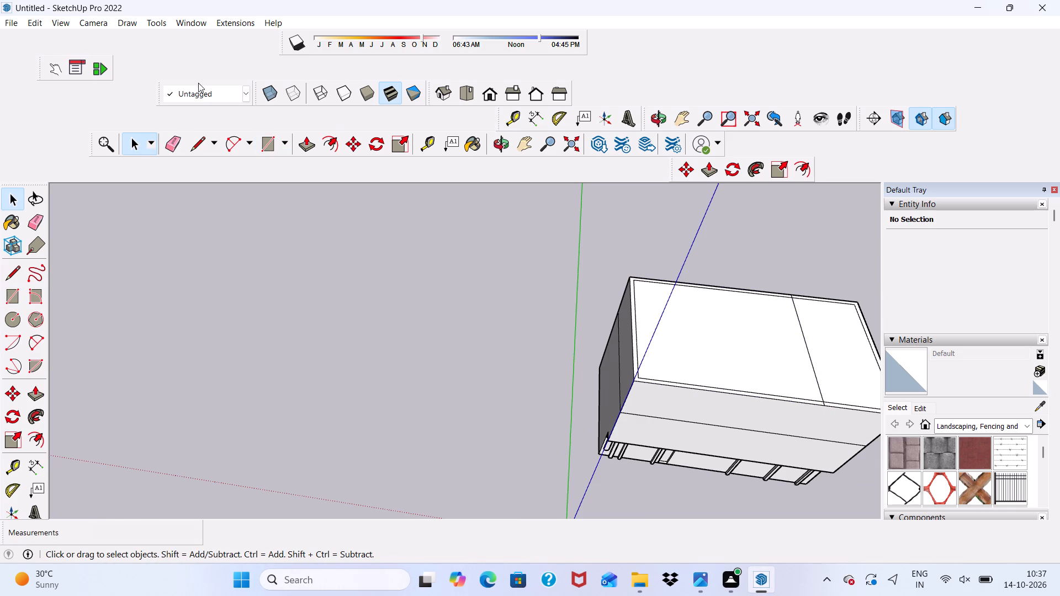
Erase the stray line crossing the new roof, including its short leftovers on the front and back wall borders.
click(177, 134)
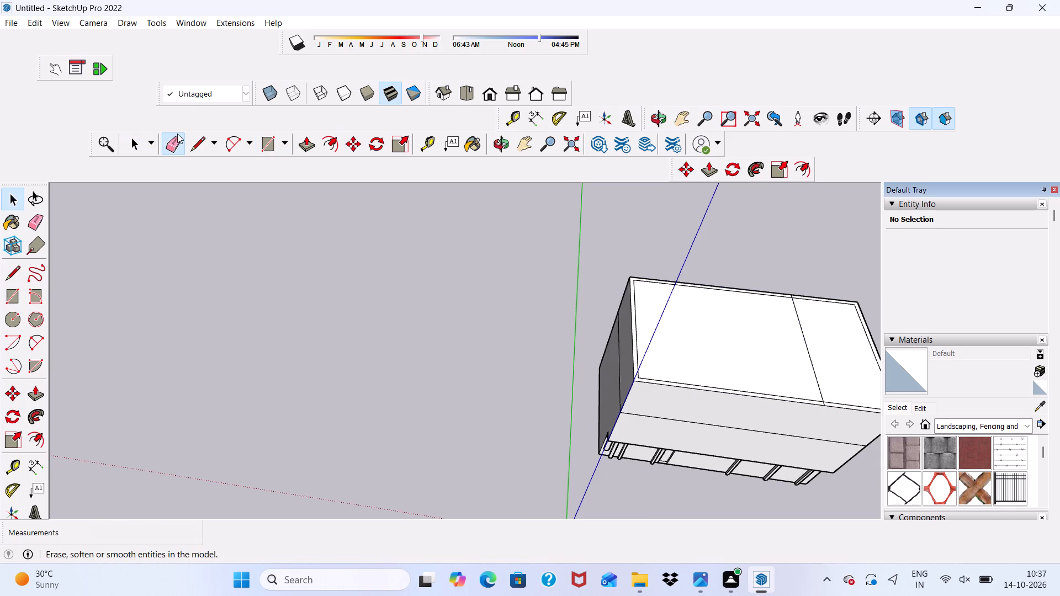
scroll(114, 190, down, 1)
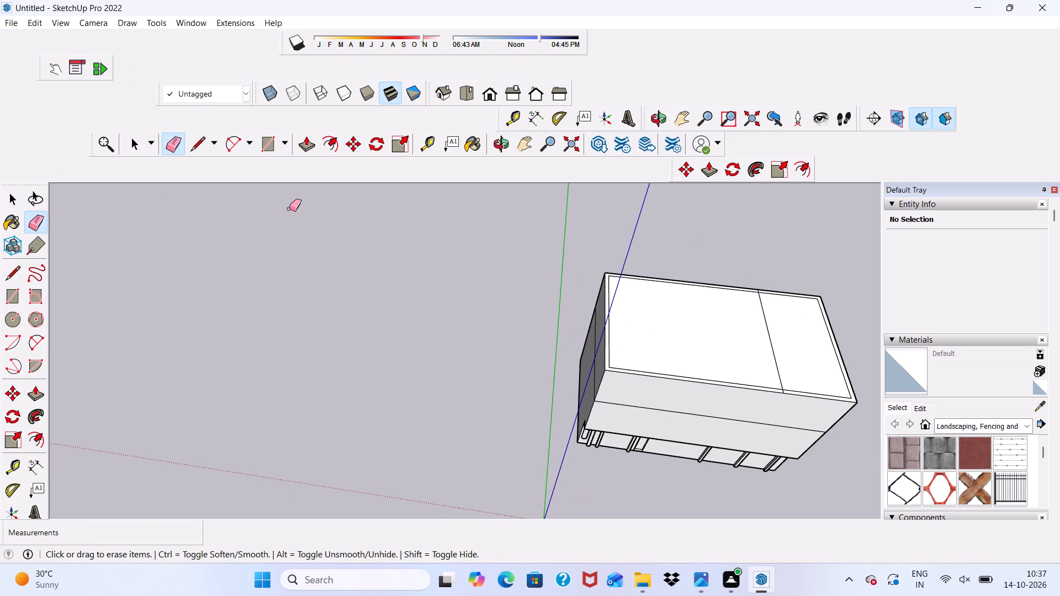
scroll(243, 285, down, 4)
scroll(284, 220, up, 1)
scroll(506, 274, up, 5)
scroll(205, 250, down, 3)
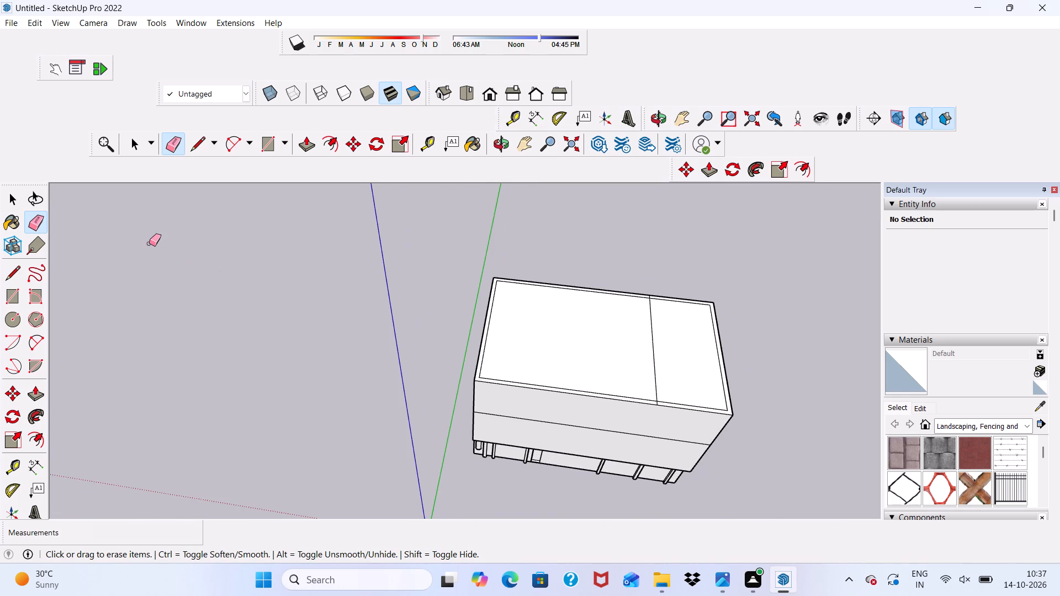
scroll(211, 241, up, 2)
scroll(221, 212, down, 1)
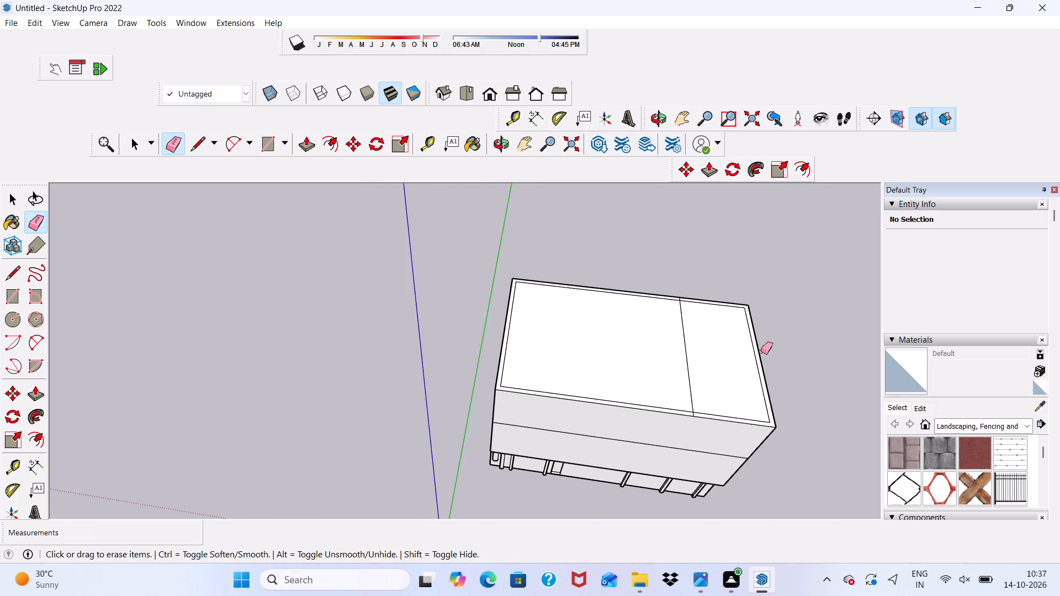
drag(672, 340, 695, 358)
scroll(720, 412, up, 4)
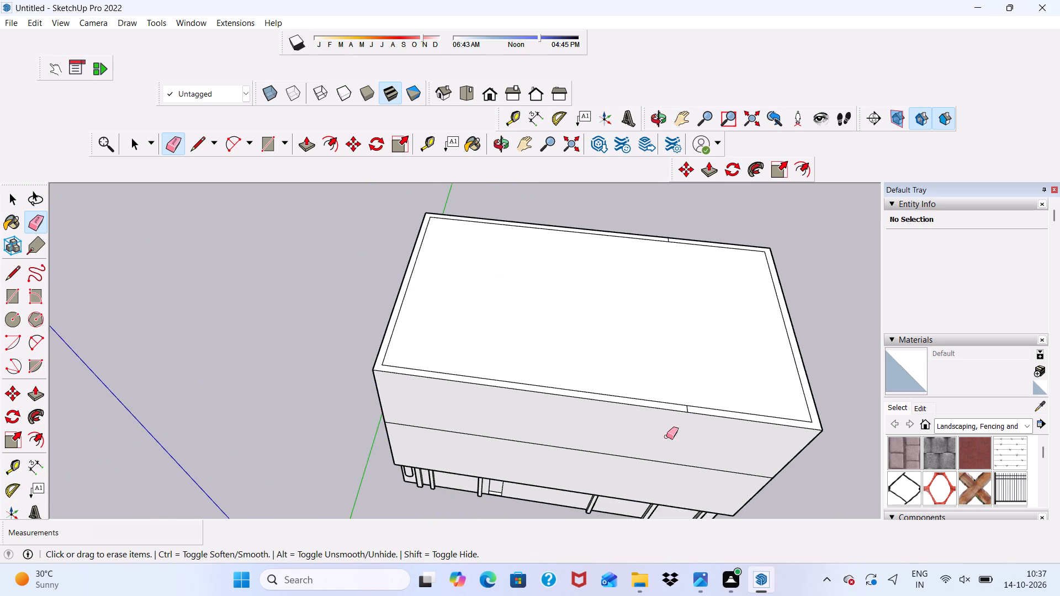
scroll(666, 437, up, 8)
click(714, 397)
scroll(188, 339, down, 6)
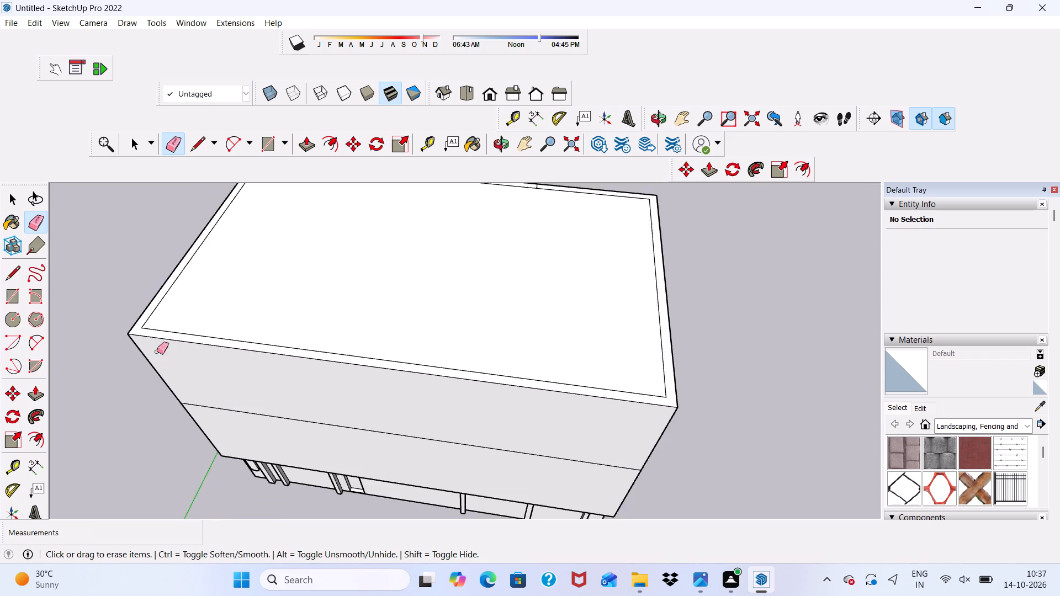
scroll(166, 321, down, 6)
scroll(358, 249, up, 13)
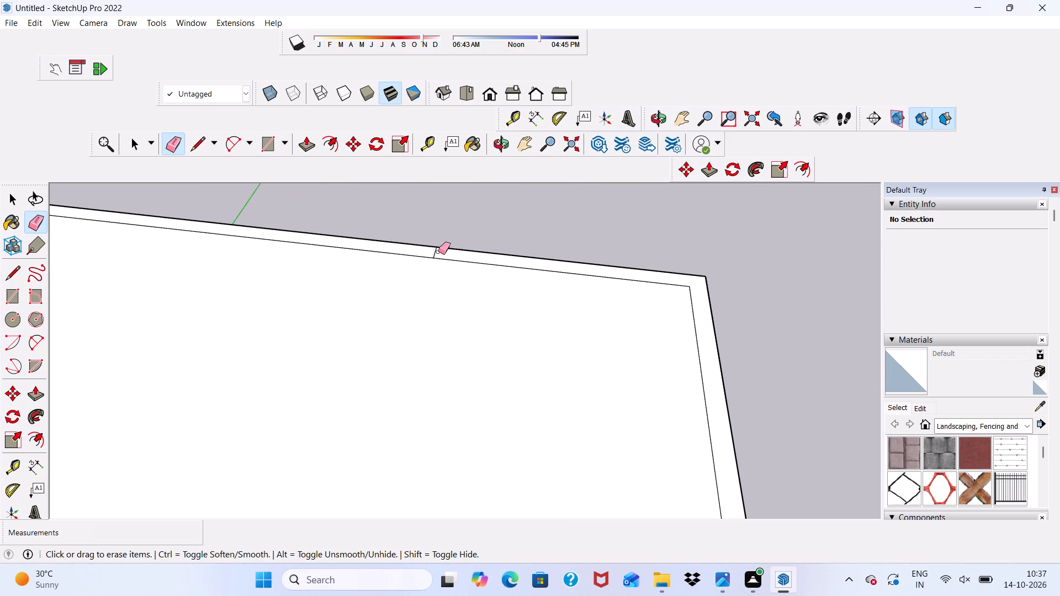
drag(435, 252, 425, 254)
key(space)
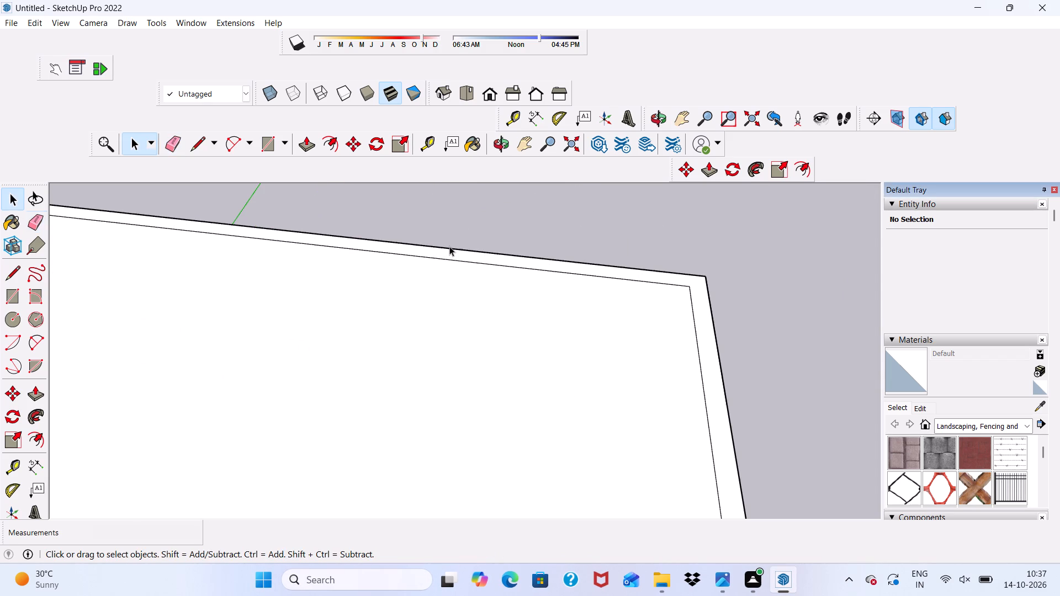
Push/Pull the border face around the roof upward 10' to raise another storey of walls.
scroll(460, 237, down, 7)
scroll(637, 197, down, 6)
scroll(667, 230, up, 1)
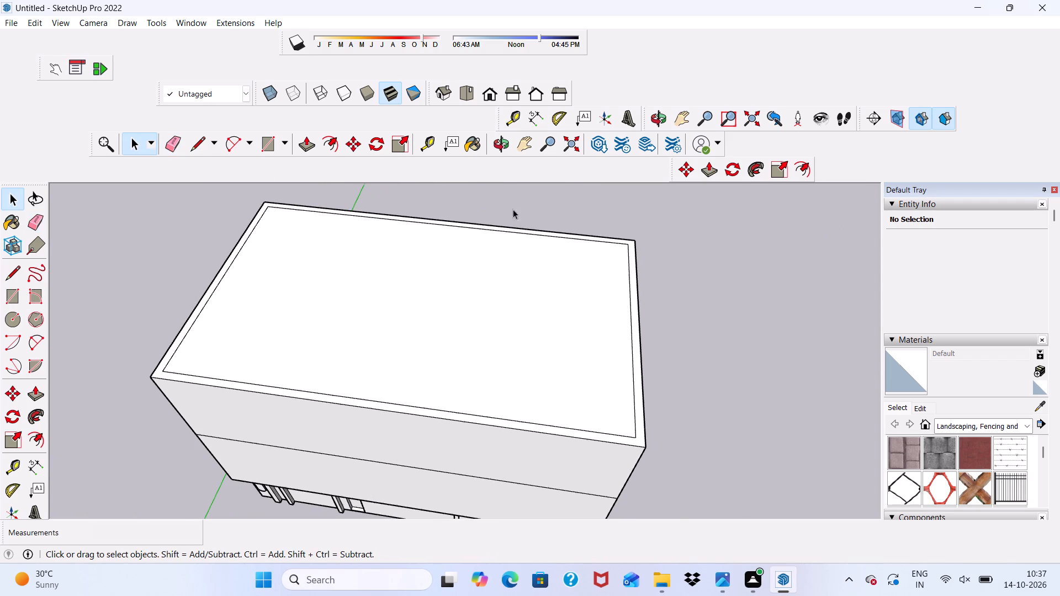
scroll(0, 540, up, 1)
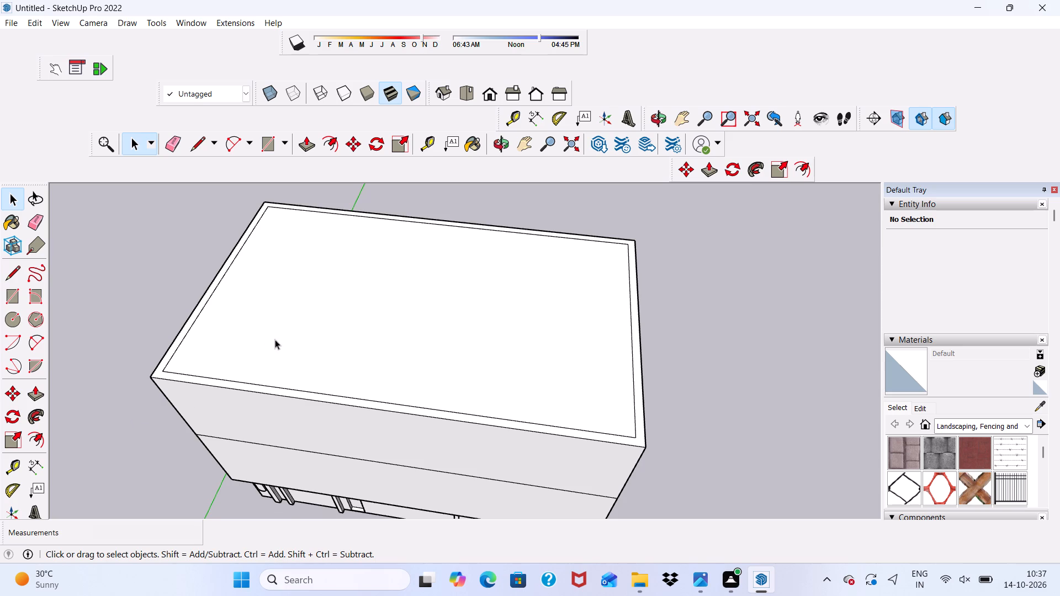
scroll(322, 299, up, 5)
scroll(322, 297, down, 6)
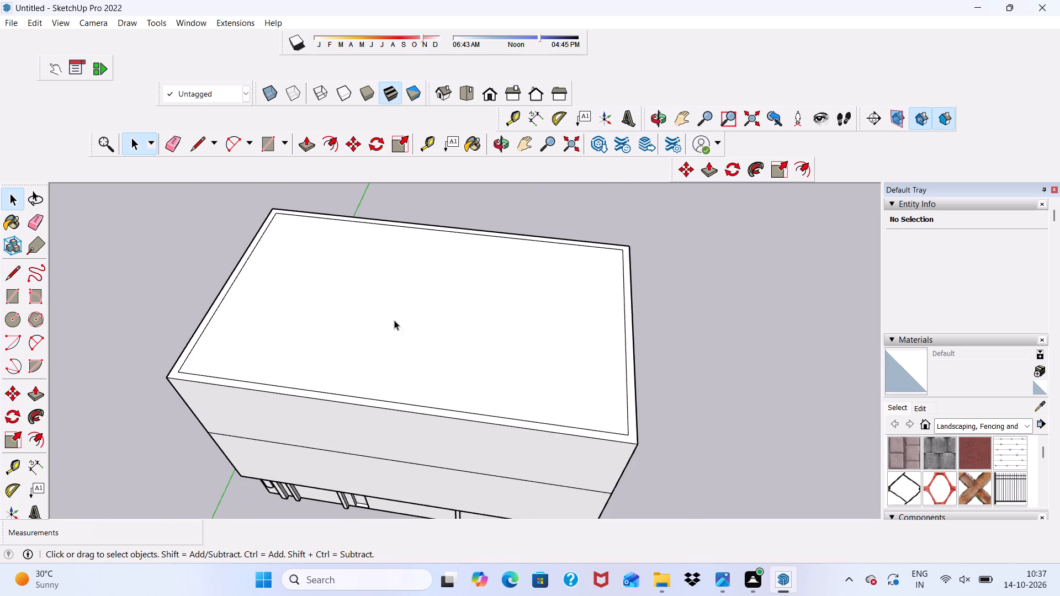
scroll(423, 304, down, 4)
scroll(438, 266, up, 7)
scroll(375, 285, down, 4)
scroll(227, 393, up, 5)
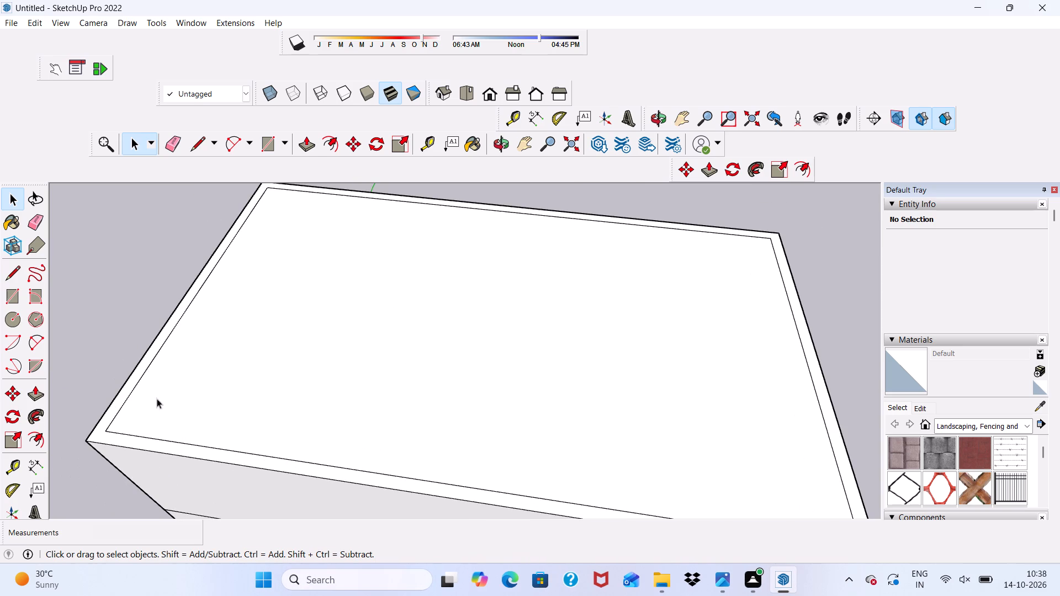
click(103, 431)
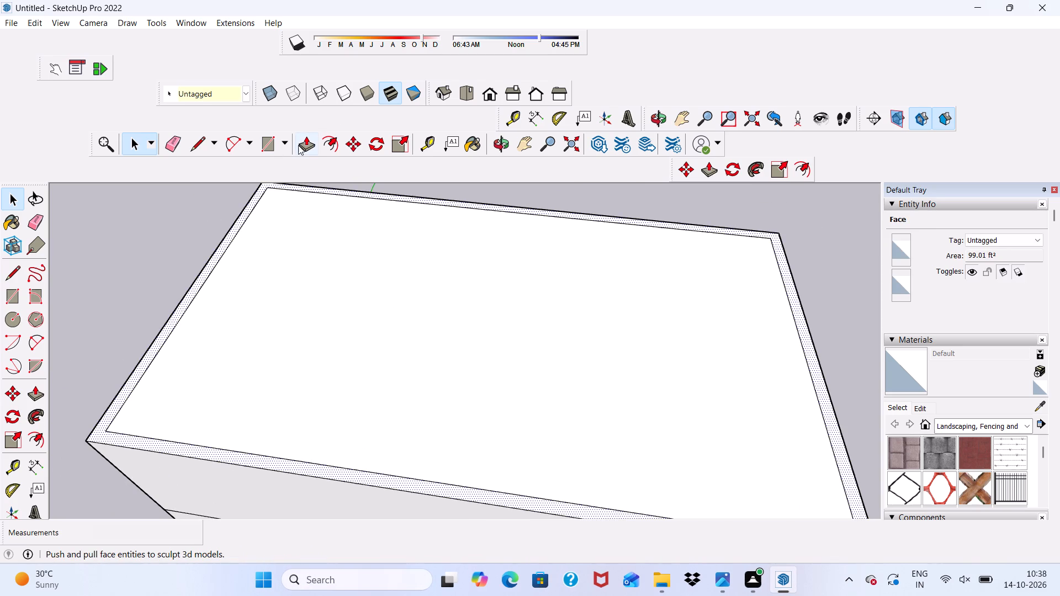
click(298, 145)
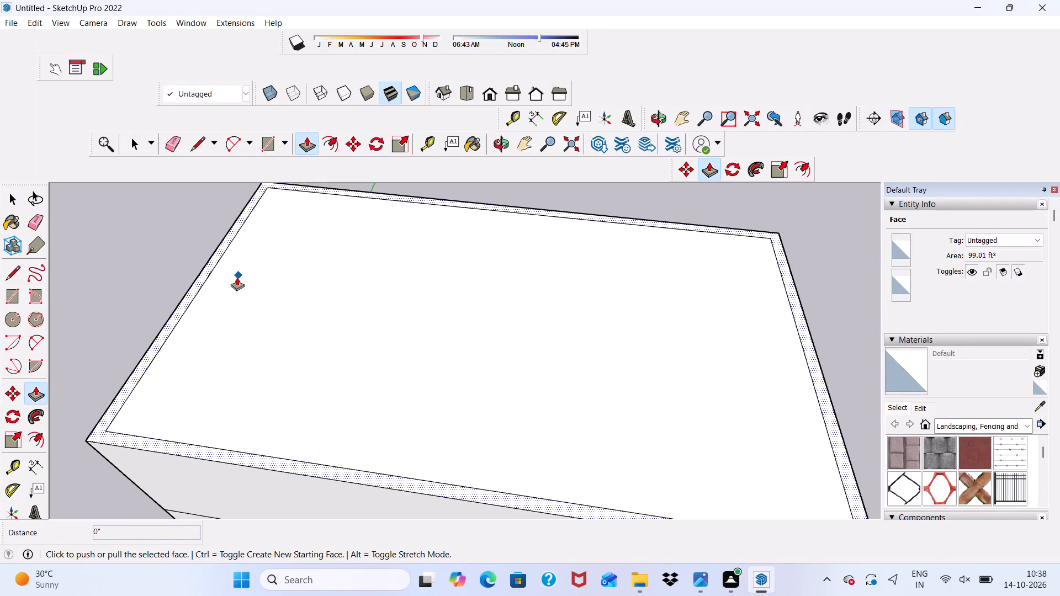
click(122, 433)
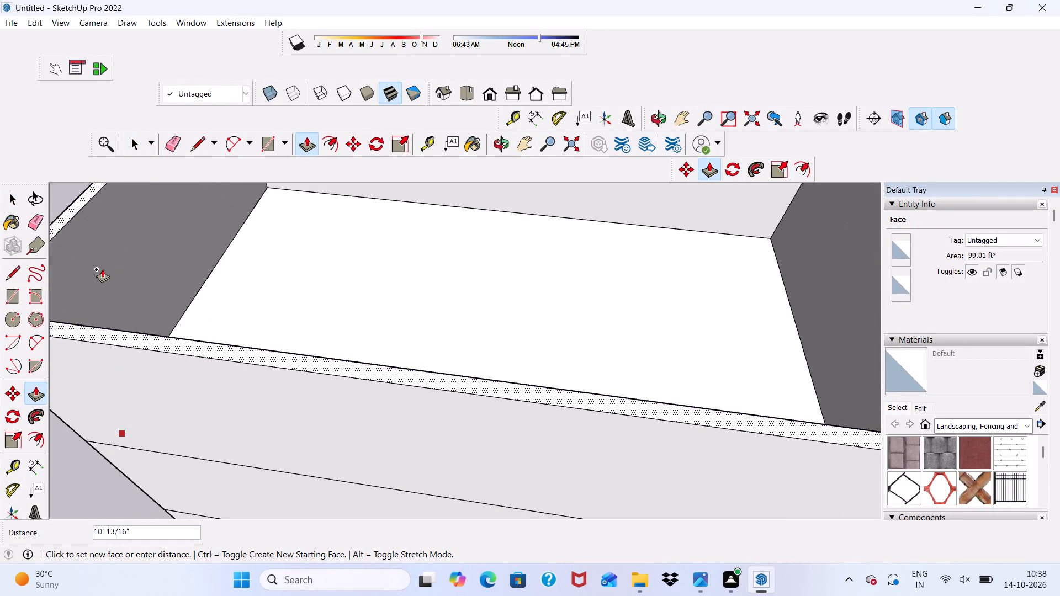
text(10')
key(Return)
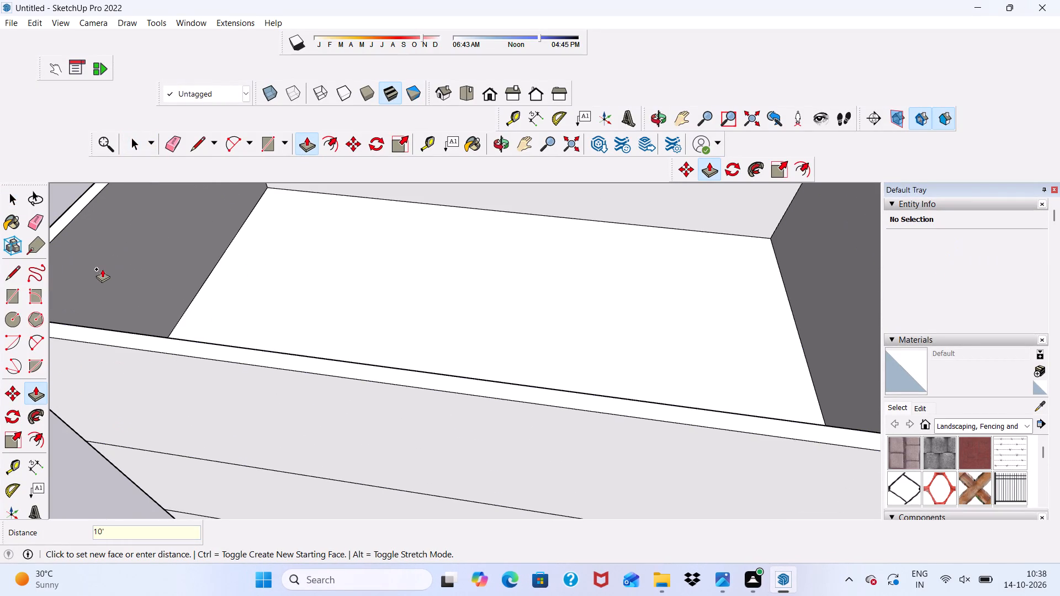
scroll(100, 254, down, 6)
scroll(144, 248, down, 6)
middle_drag(144, 318, 149, 190)
scroll(149, 190, up, 6)
scroll(149, 190, down, 7)
key(space)
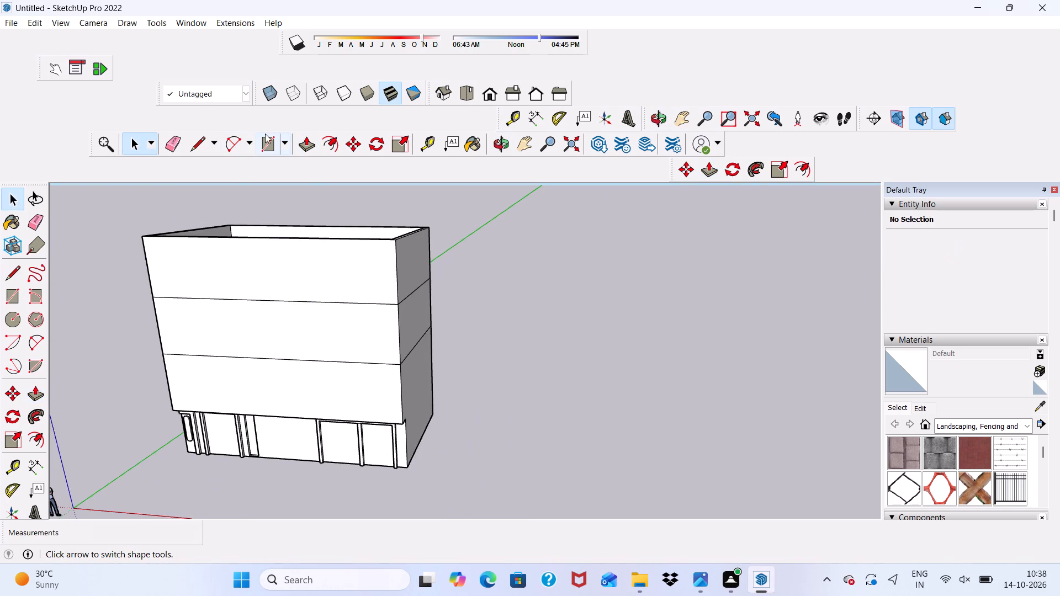
Draw a rectangle about 28' 2" by 25' 3" from the back-left outer corner to the front edge, closing the newly raised storey.
click(265, 134)
scroll(230, 203, up, 1)
scroll(232, 208, down, 6)
middle_drag(258, 270, 274, 348)
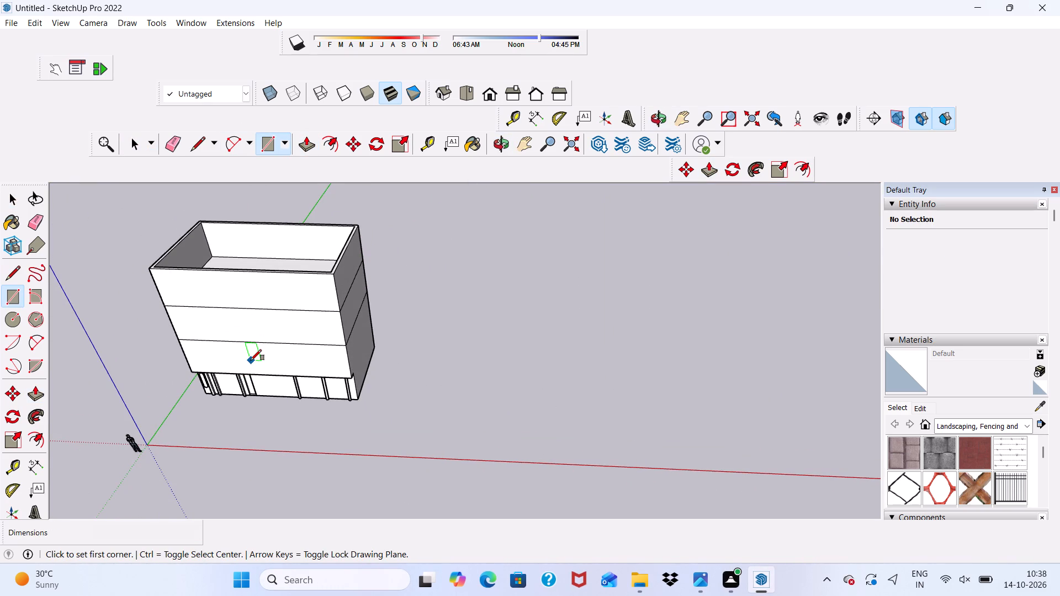
scroll(255, 222, up, 5)
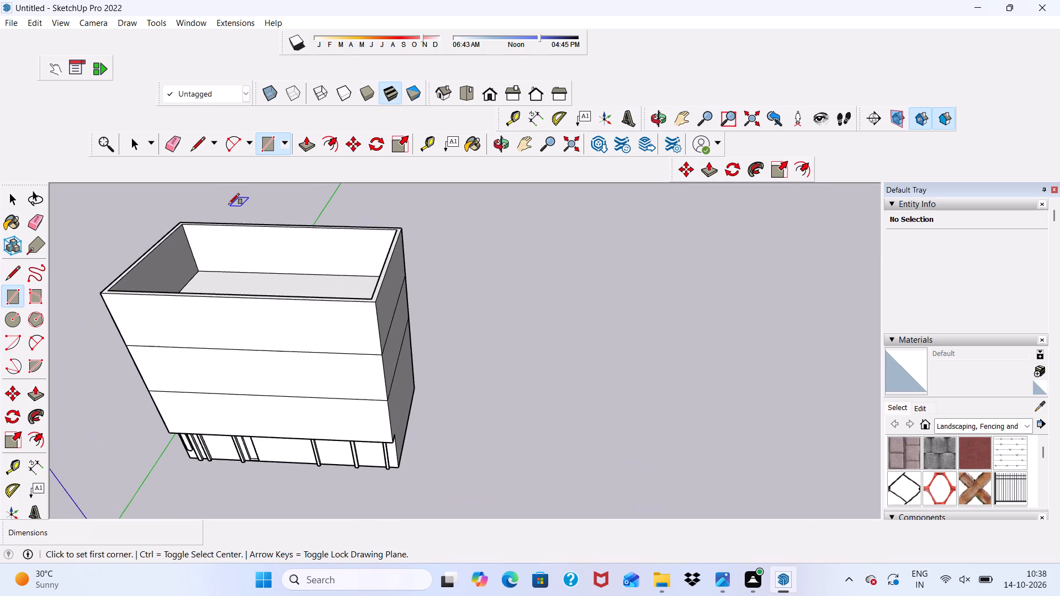
scroll(229, 204, up, 20)
scroll(229, 204, up, 1)
scroll(166, 219, up, 4)
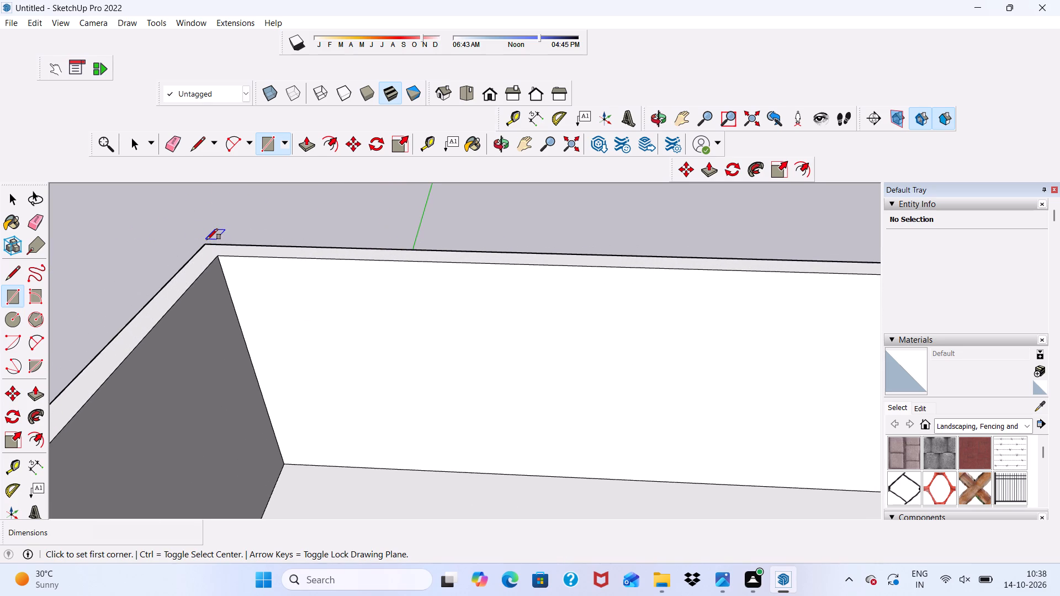
click(204, 242)
scroll(282, 248, down, 7)
scroll(470, 221, down, 3)
scroll(635, 229, down, 3)
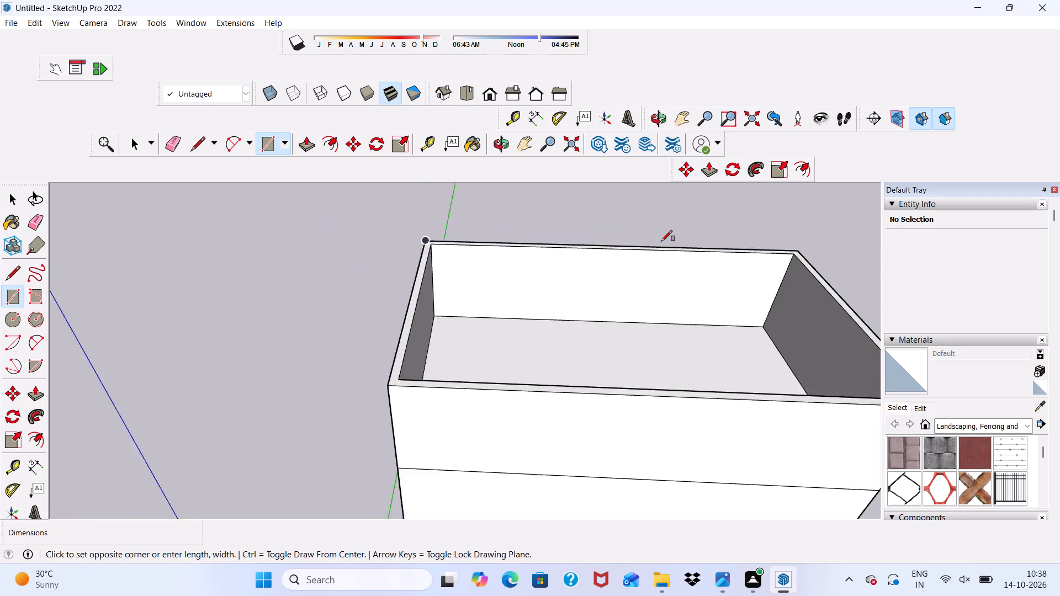
scroll(661, 241, down, 8)
scroll(728, 339, up, 5)
click(729, 338)
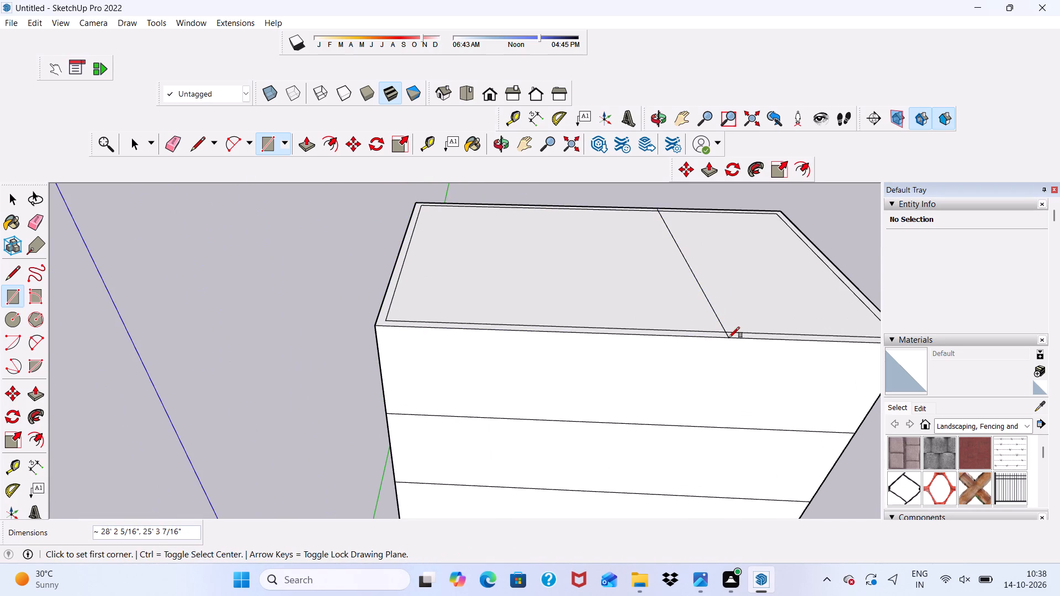
key(space)
Erase the stray line crossing the top roof, including its short leftovers on the front and back wall borders.
click(169, 145)
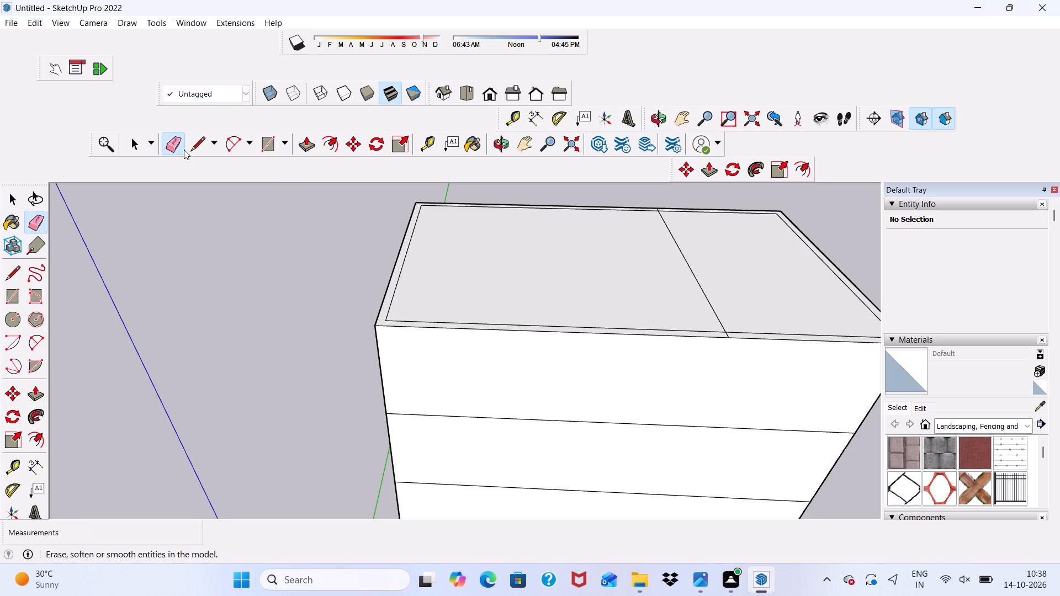
scroll(470, 262, up, 3)
drag(757, 266, 777, 258)
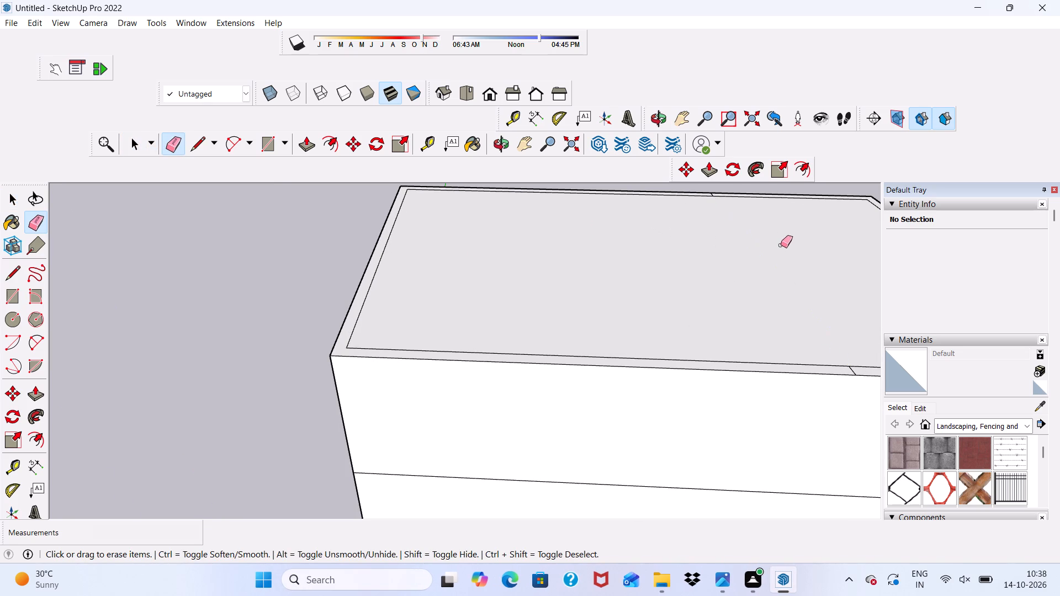
scroll(479, 222, down, 5)
scroll(644, 291, down, 1)
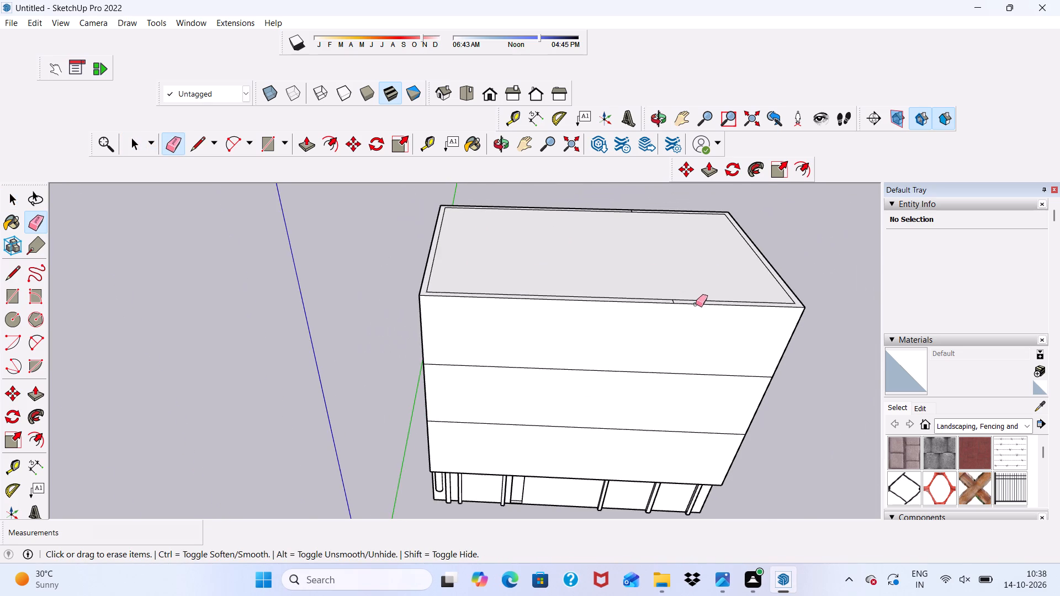
scroll(706, 306, up, 18)
drag(633, 316, 626, 321)
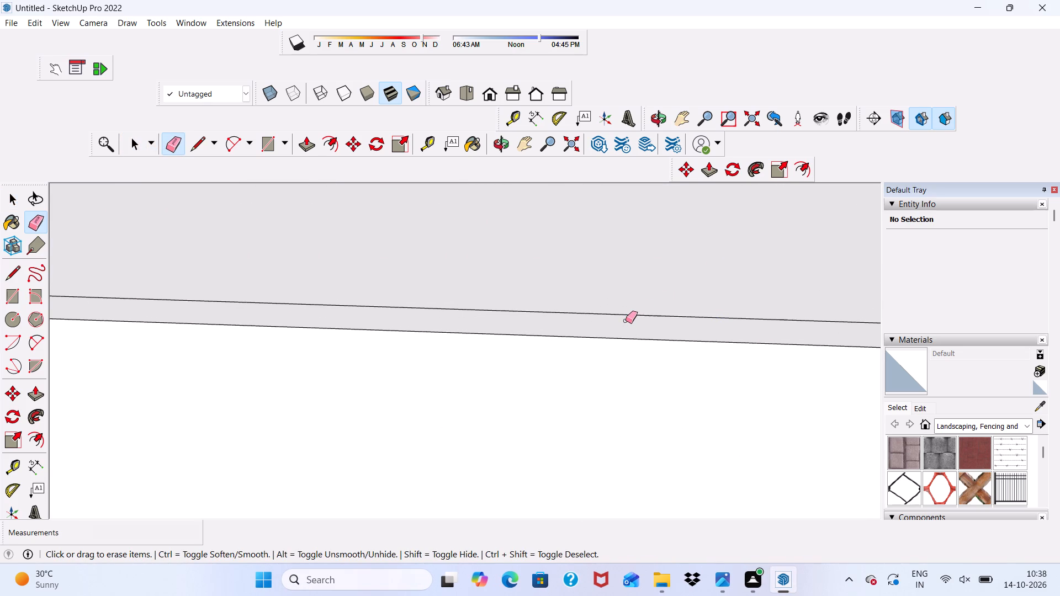
scroll(583, 243, down, 6)
scroll(561, 288, down, 14)
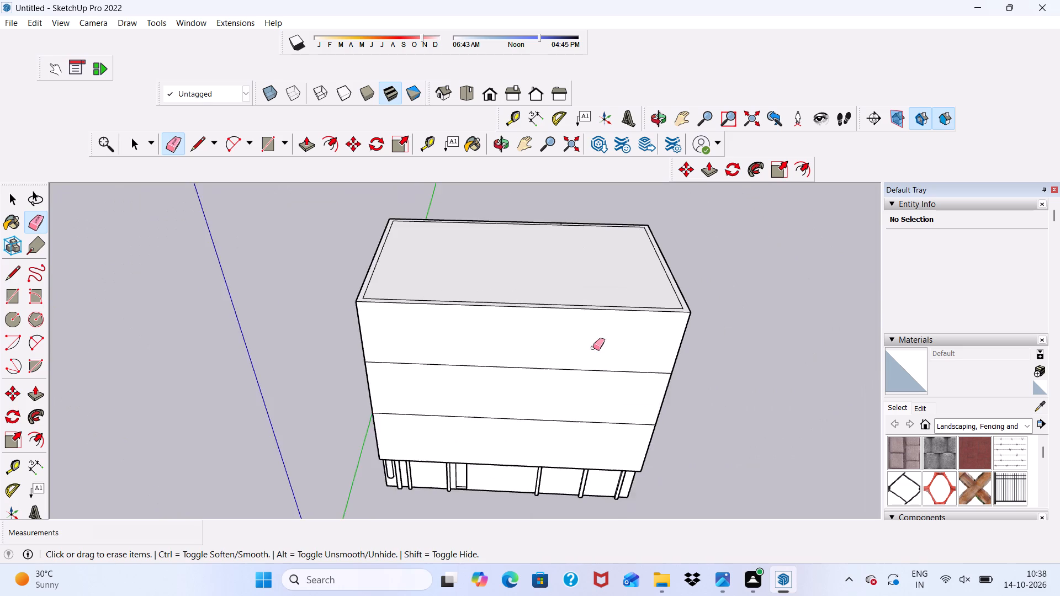
scroll(580, 317, up, 1)
scroll(565, 222, up, 7)
scroll(565, 222, down, 7)
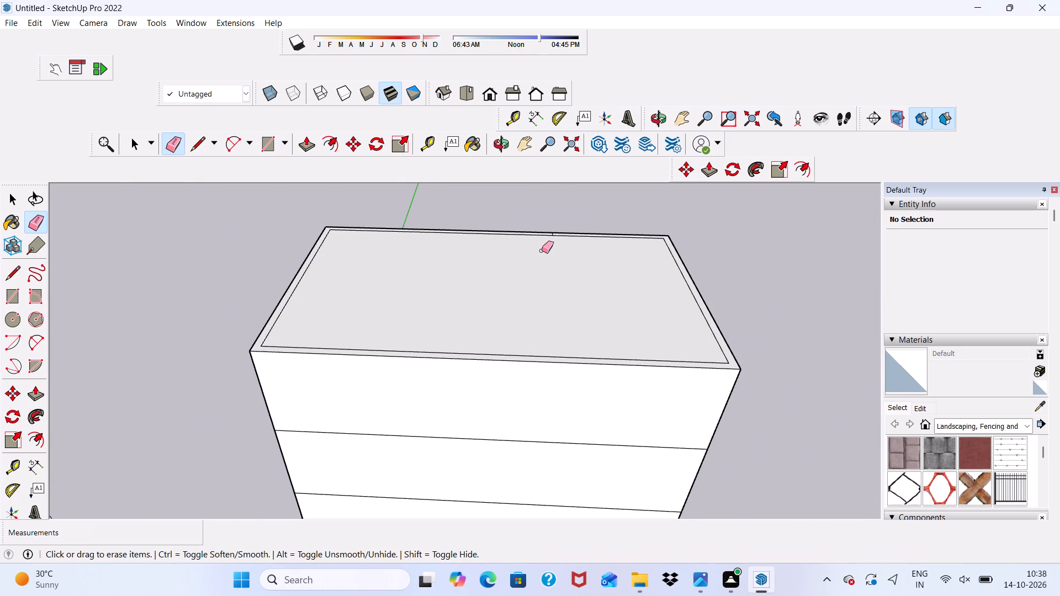
scroll(542, 231, up, 8)
scroll(542, 228, down, 3)
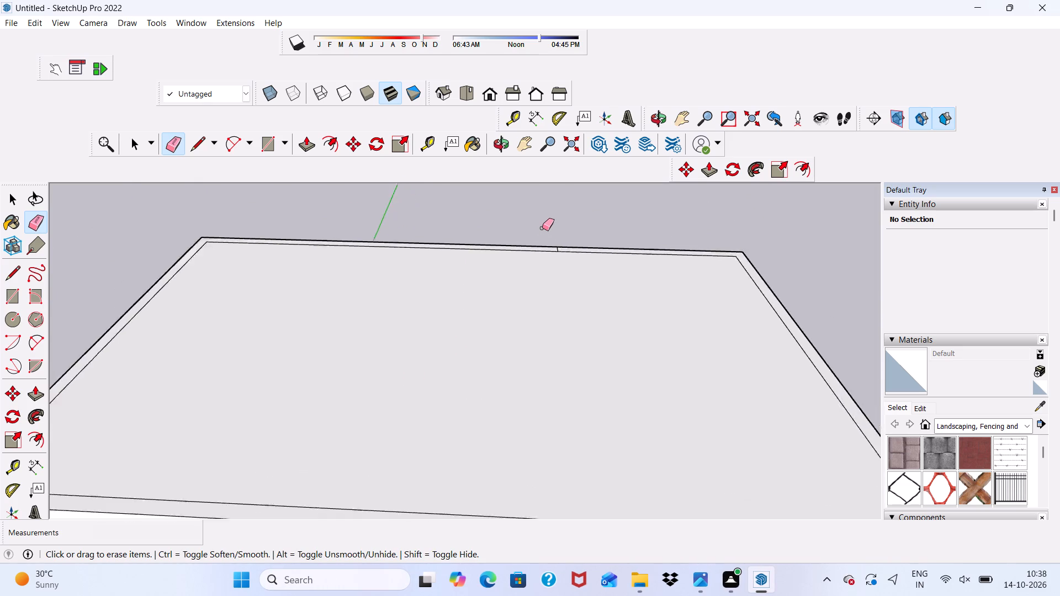
scroll(542, 228, down, 5)
scroll(540, 280, up, 7)
scroll(539, 297, down, 2)
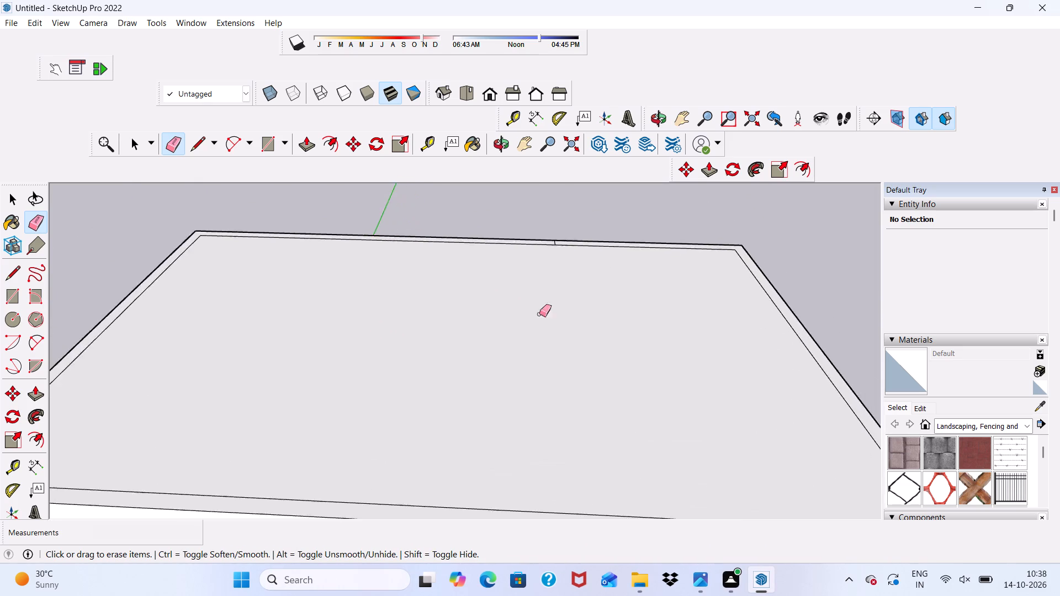
scroll(539, 314, down, 5)
scroll(544, 263, up, 20)
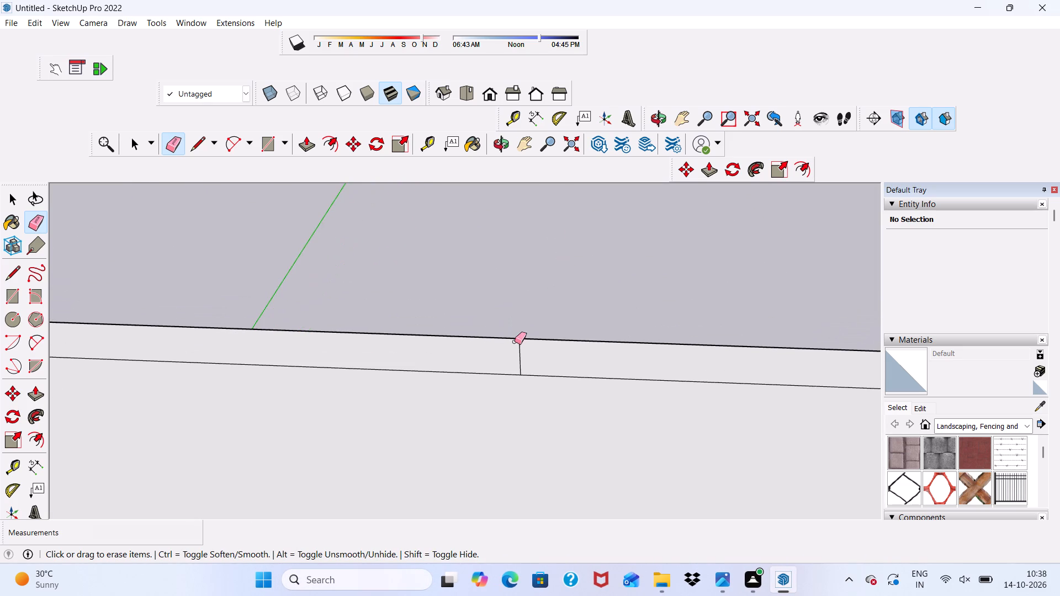
drag(517, 345, 522, 349)
key(space)
Push/Pull the border face around the roof upward 10' to raise one more storey of walls.
click(522, 354)
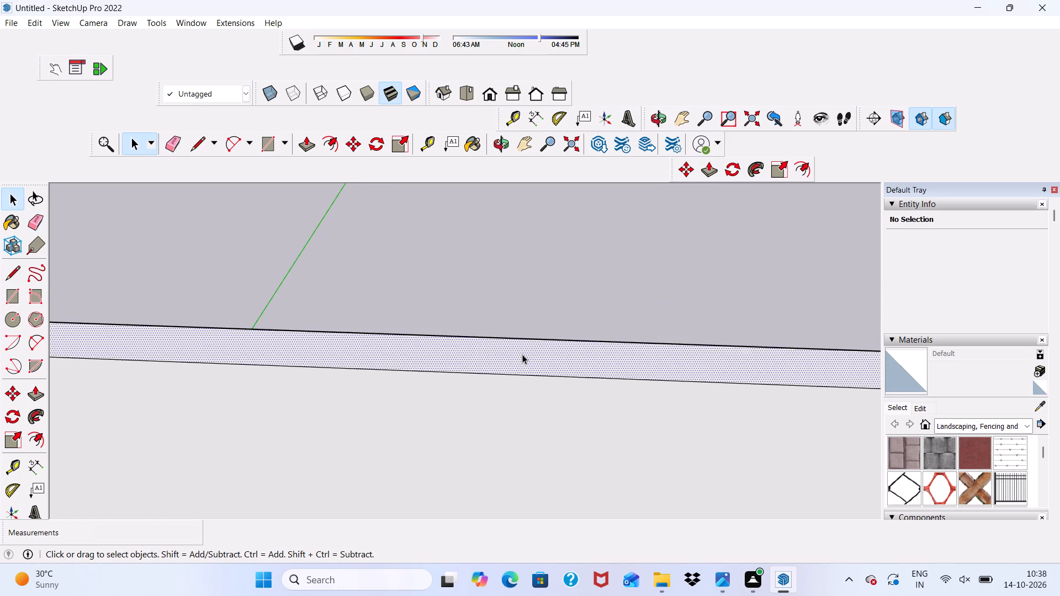
click(305, 140)
scroll(428, 221, down, 8)
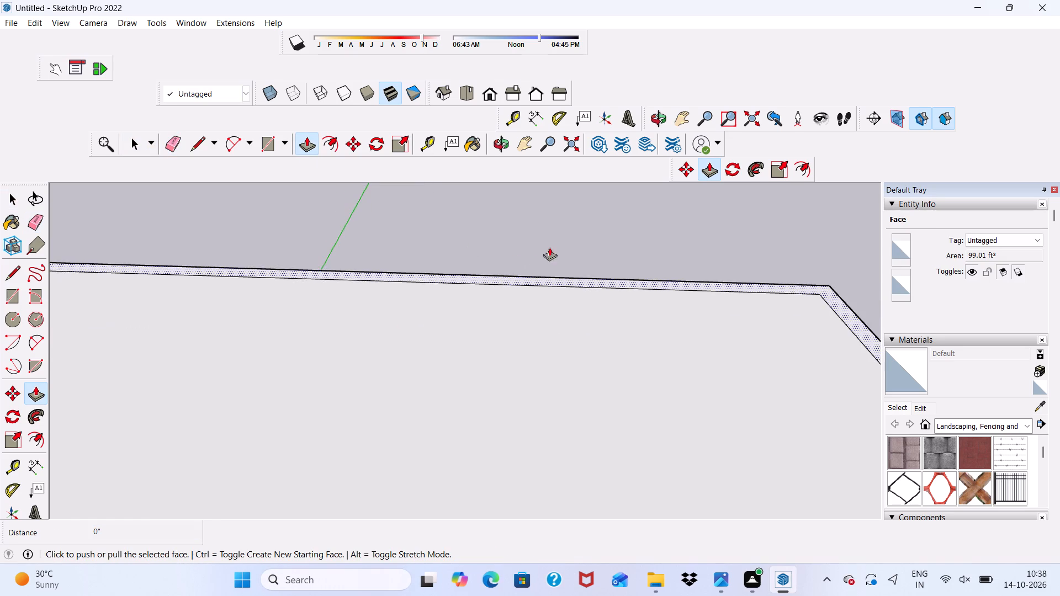
scroll(556, 246, down, 19)
middle_drag(577, 317, 430, 329)
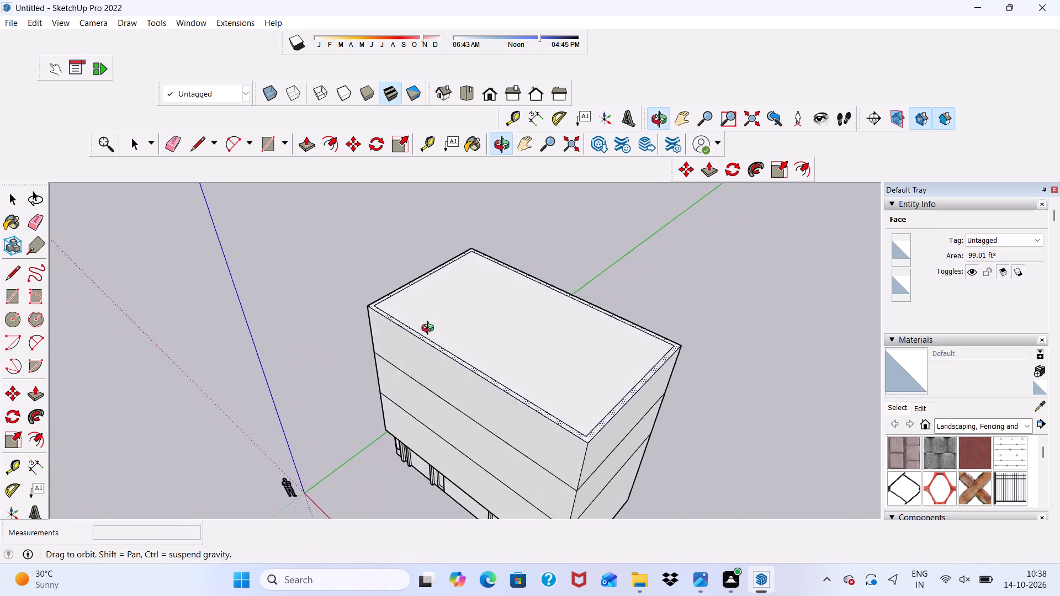
middle_drag(430, 329, 418, 338)
scroll(417, 339, up, 12)
click(392, 332)
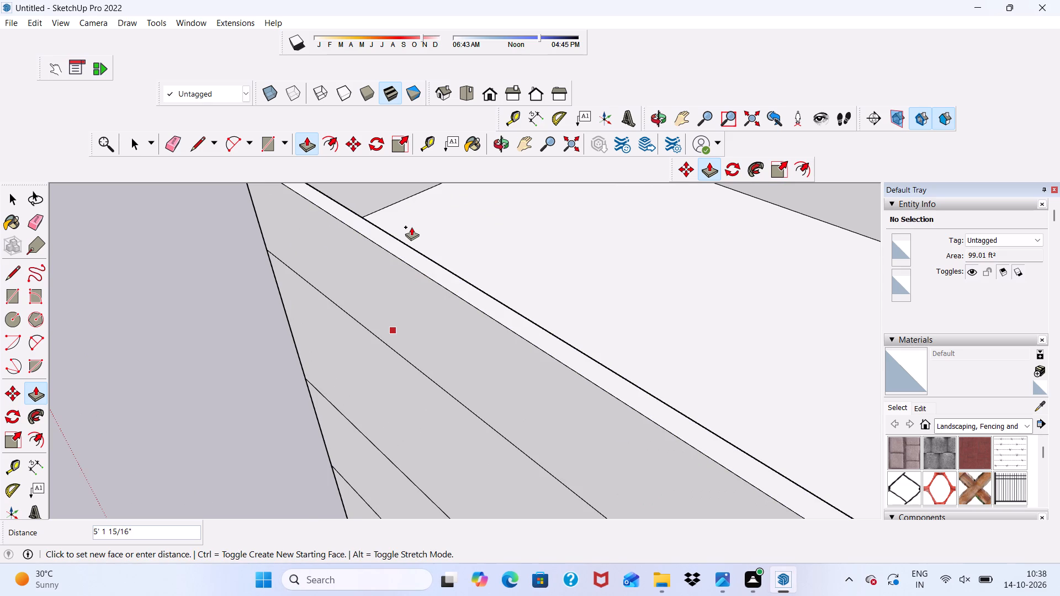
text(10')
key(Return)
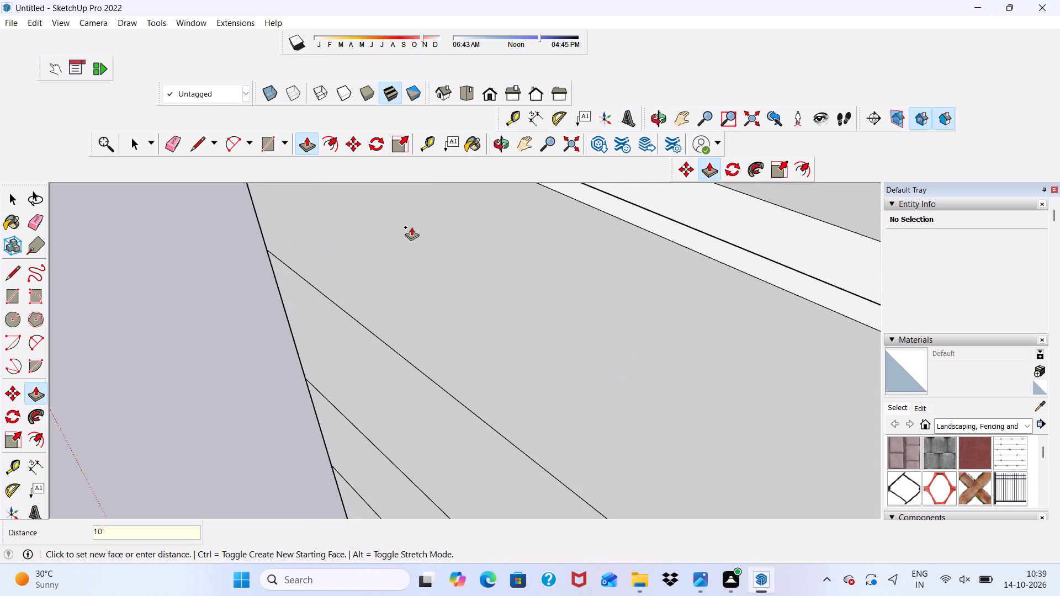
key(space)
Examine the building's front facade, the overhang's underside and the stacked storeys from several angles.
scroll(434, 178, down, 5)
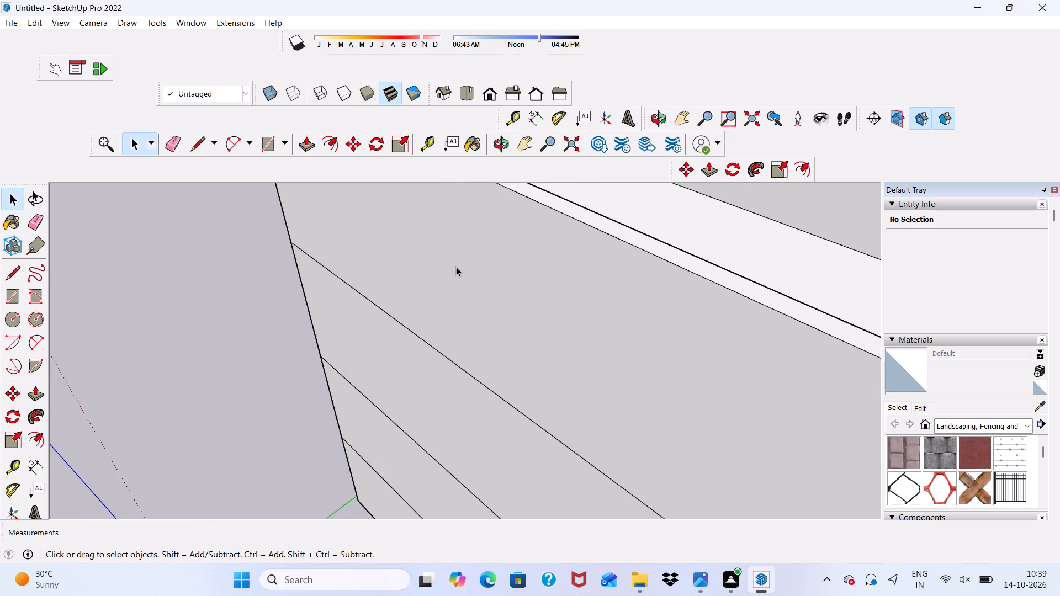
scroll(463, 270, down, 8)
middle_drag(471, 276, 518, 238)
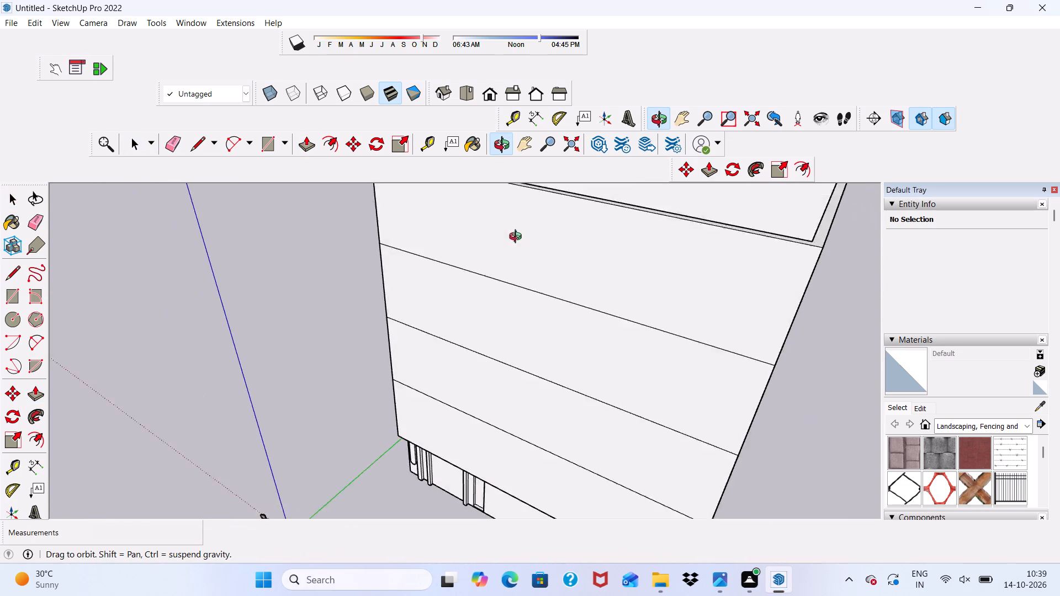
middle_drag(518, 238, 557, 219)
scroll(589, 201, up, 6)
scroll(585, 214, down, 7)
scroll(449, 322, up, 7)
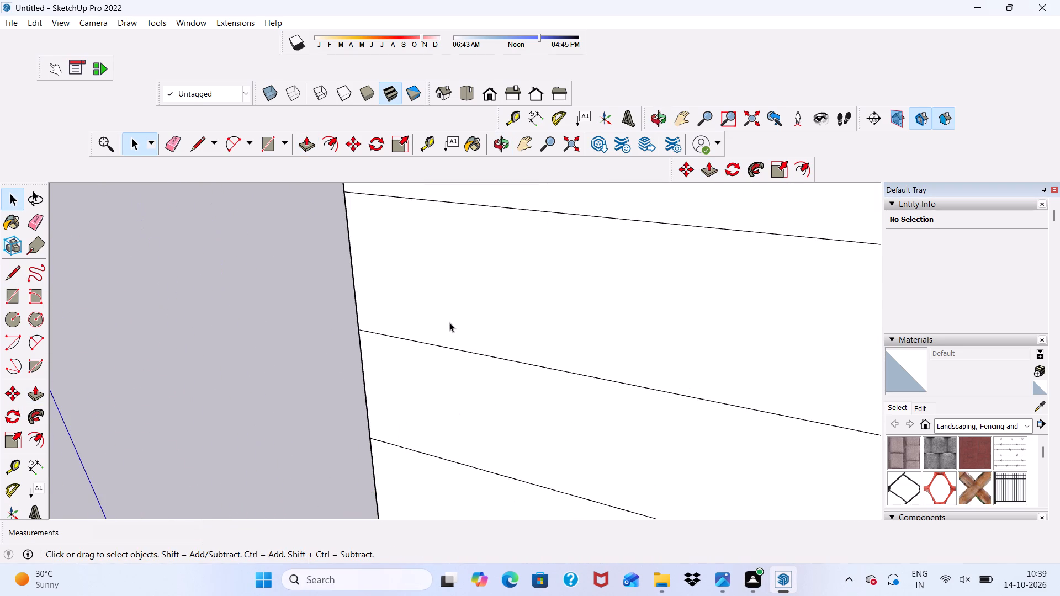
scroll(418, 284, down, 6)
scroll(505, 287, down, 9)
scroll(521, 293, up, 6)
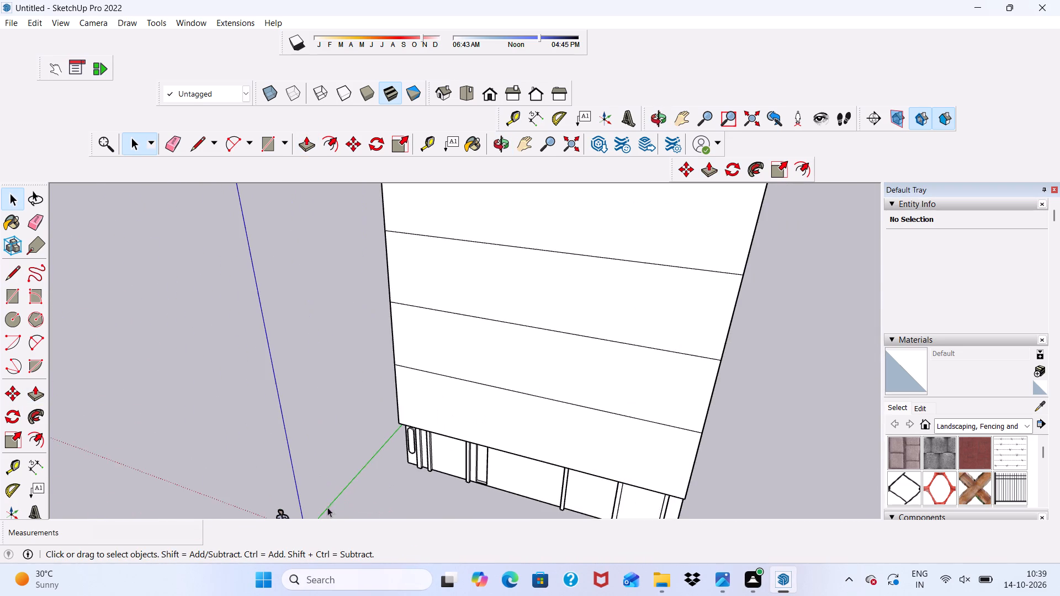
scroll(330, 354, up, 5)
scroll(360, 366, down, 2)
middle_drag(370, 380, 515, 322)
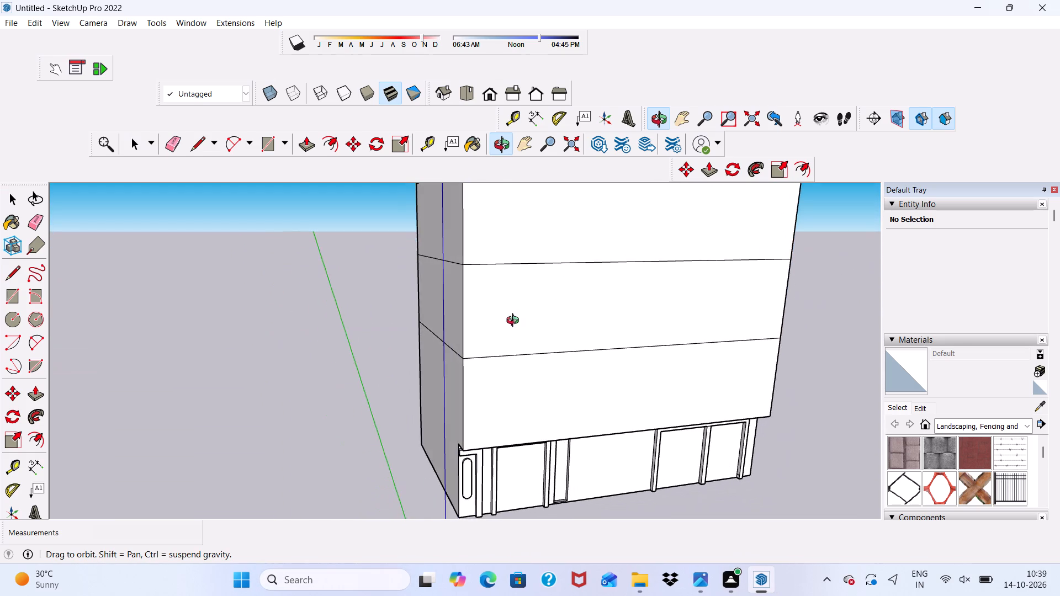
middle_drag(515, 322, 508, 322)
scroll(505, 316, up, 1)
scroll(396, 359, down, 7)
scroll(499, 380, up, 4)
scroll(485, 428, up, 3)
middle_drag(474, 456, 468, 455)
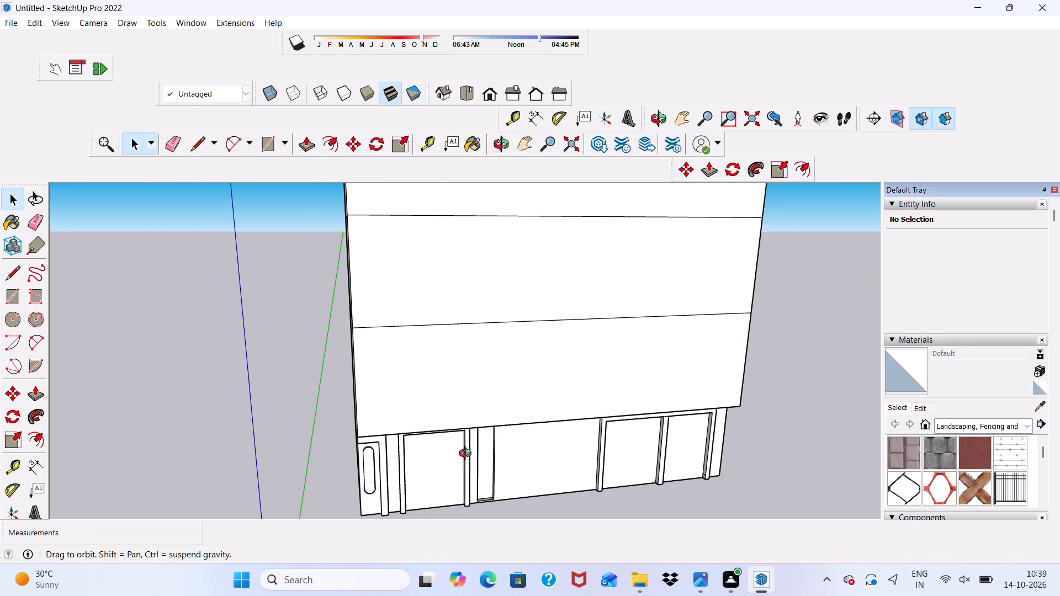
middle_drag(468, 455, 179, 321)
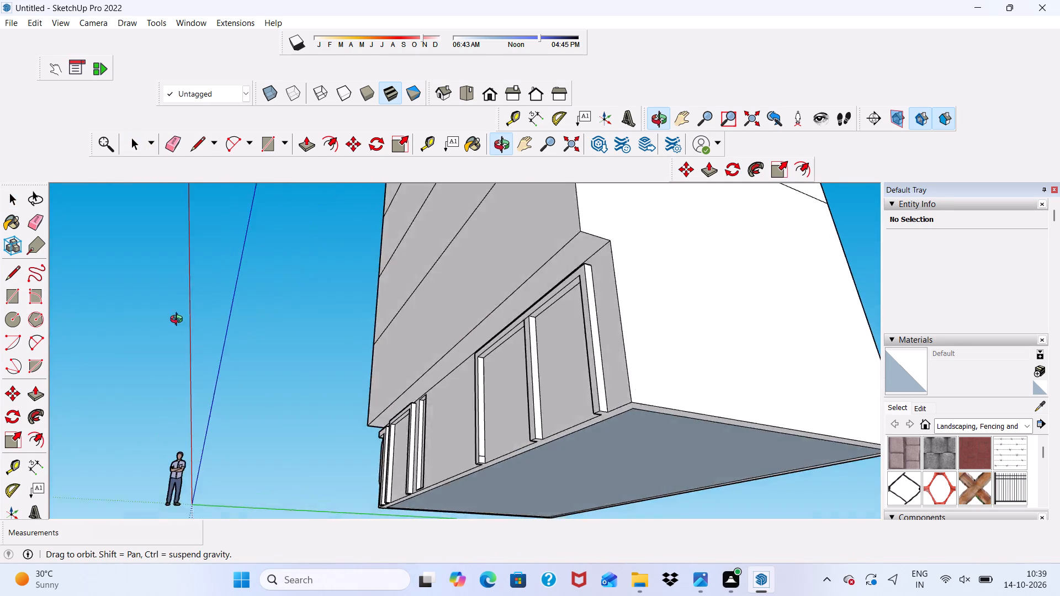
middle_drag(179, 321, 454, 445)
scroll(474, 449, down, 1)
scroll(486, 307, down, 12)
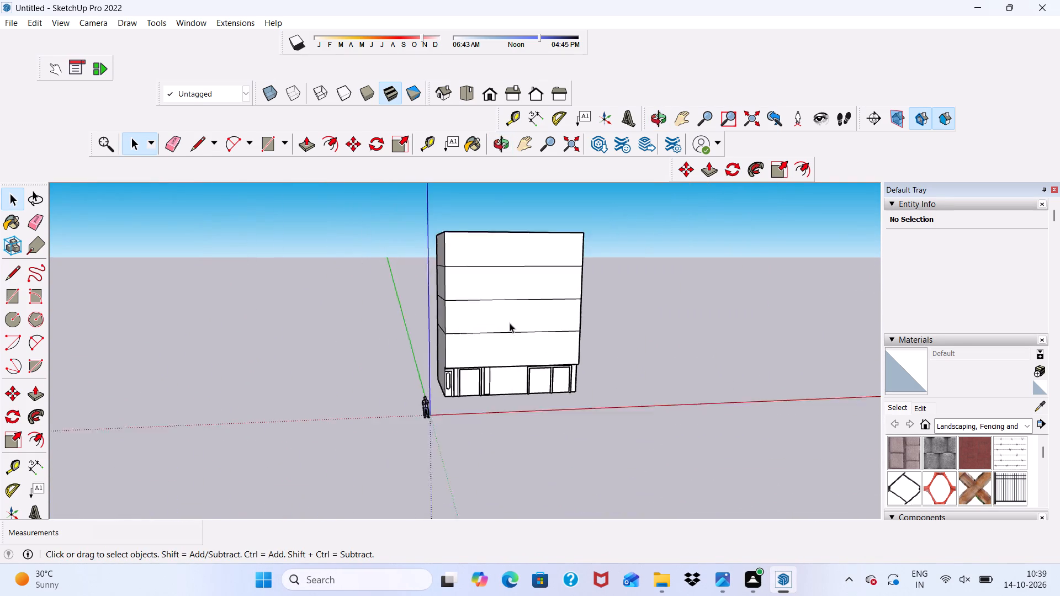
Draw a rectangle about 32' 5" by 25' 3" from the back-left outer corner to the front edge, closing the new top storey.
scroll(510, 323, down, 1)
scroll(550, 95, up, 19)
scroll(415, 203, up, 6)
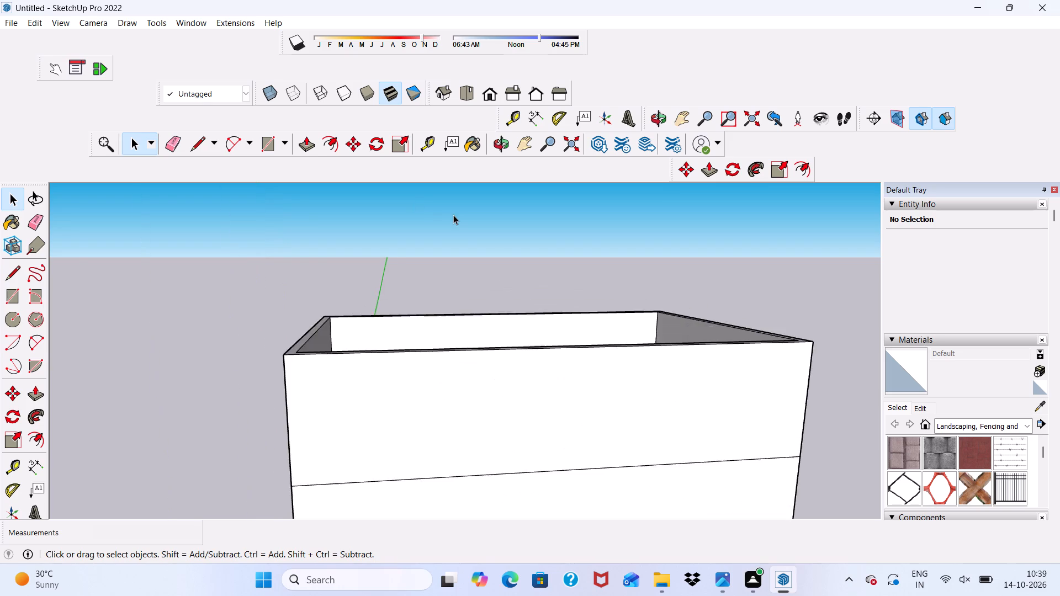
scroll(459, 218, down, 2)
middle_drag(487, 259, 463, 342)
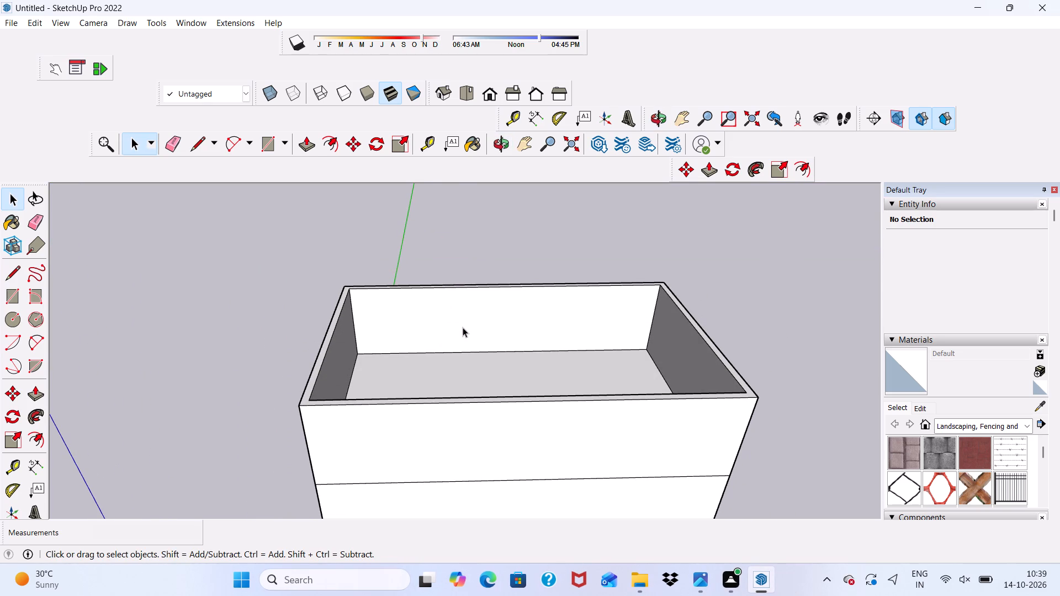
scroll(511, 419, up, 1)
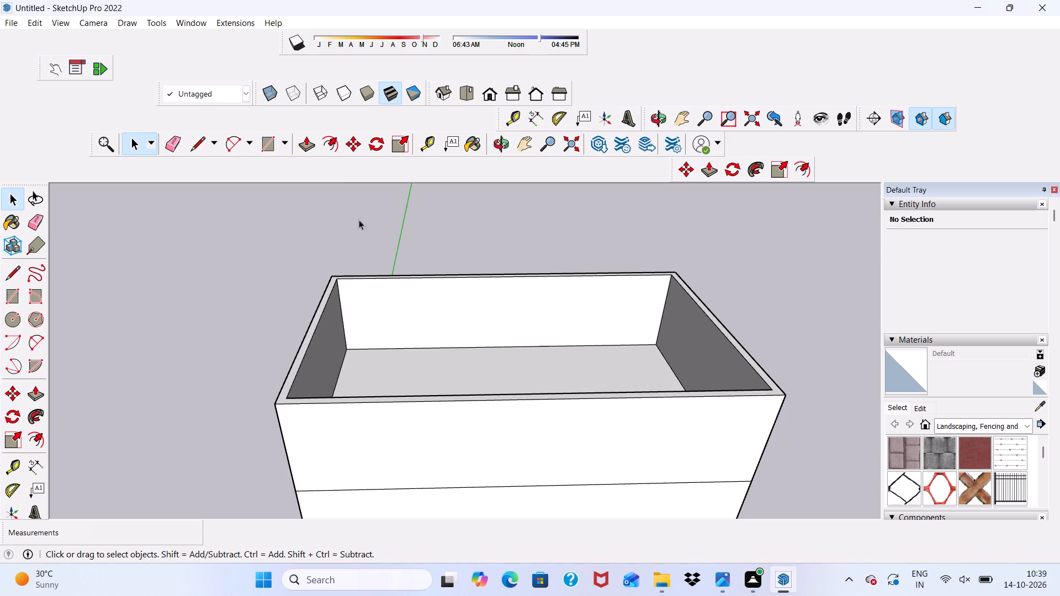
click(267, 143)
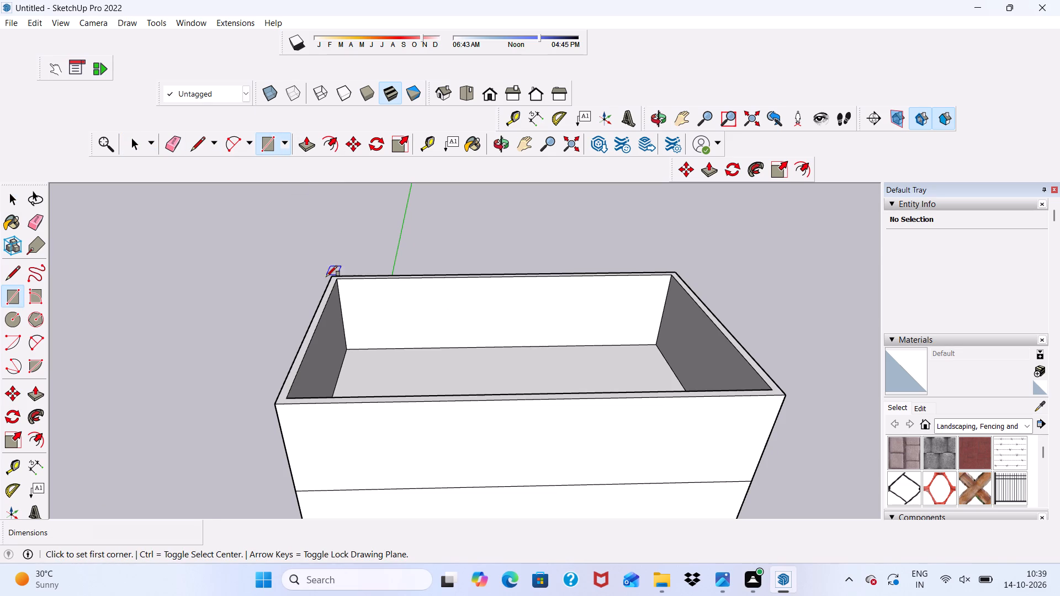
scroll(337, 313, up, 4)
scroll(329, 268, up, 5)
click(330, 254)
scroll(260, 263, down, 7)
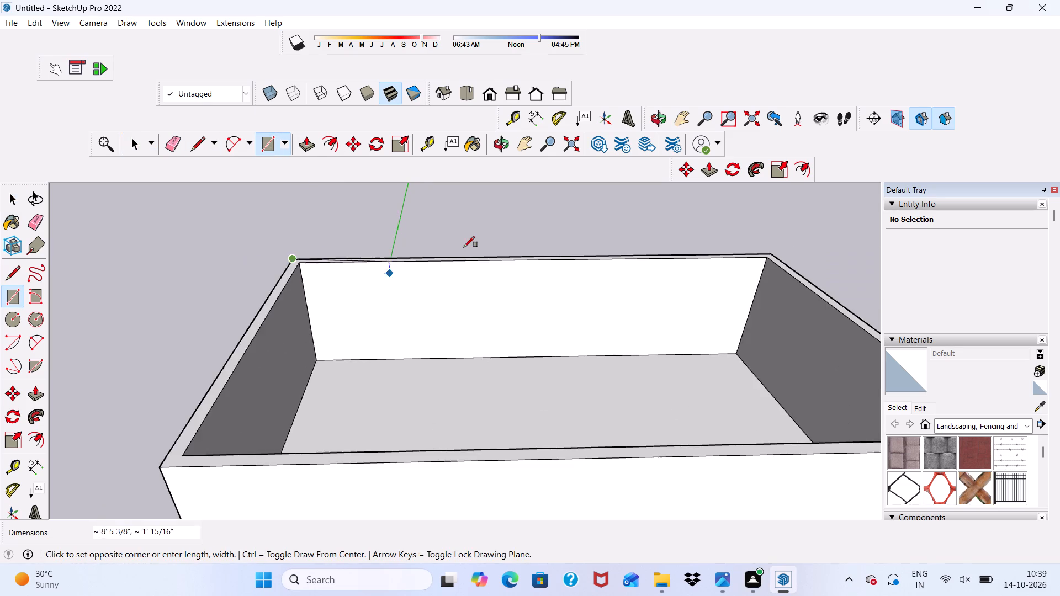
scroll(462, 247, down, 5)
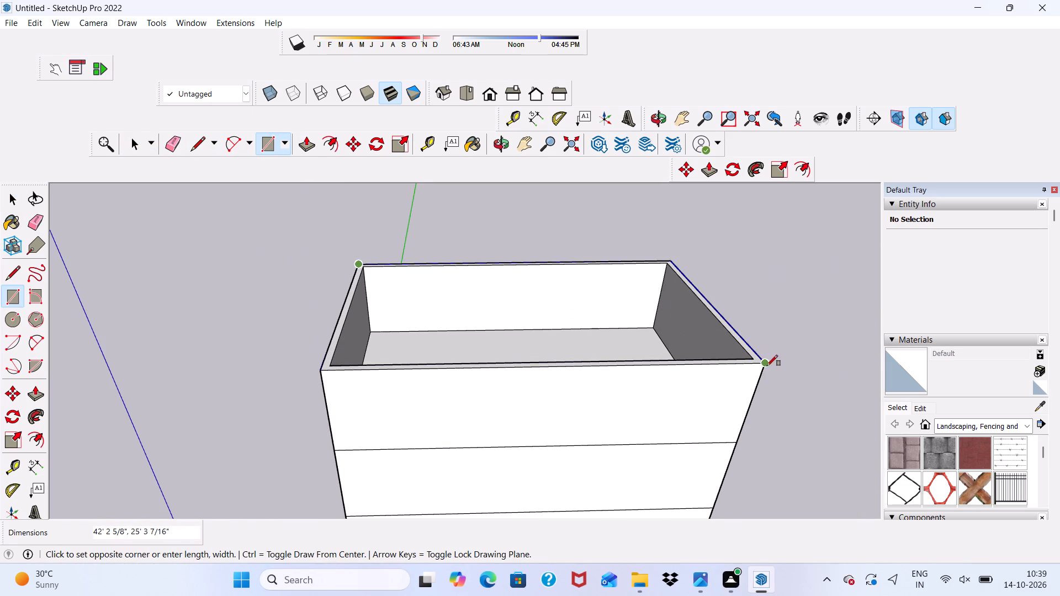
scroll(765, 368, up, 5)
click(611, 369)
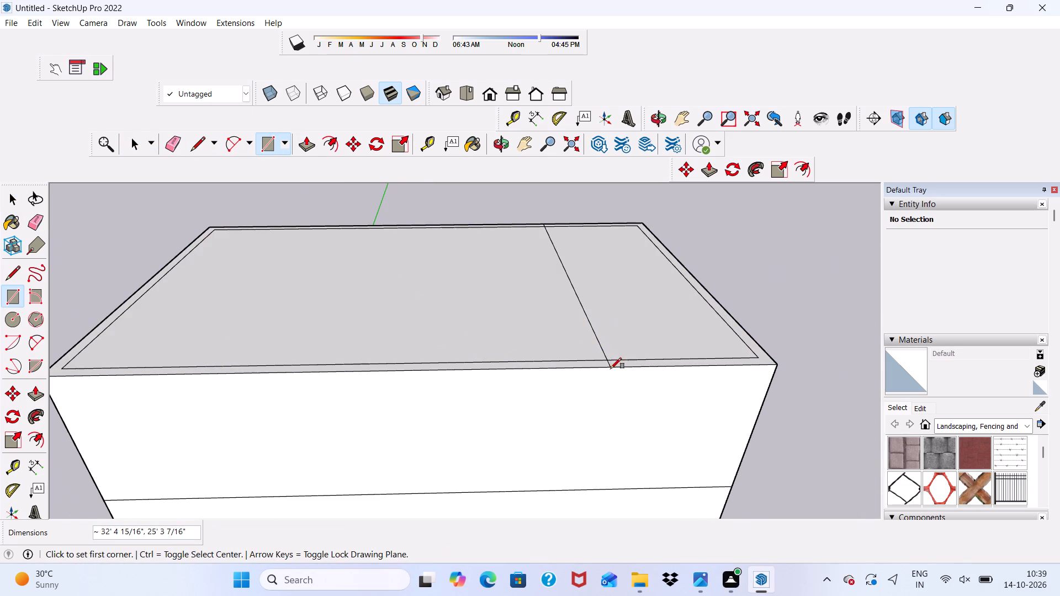
key(space)
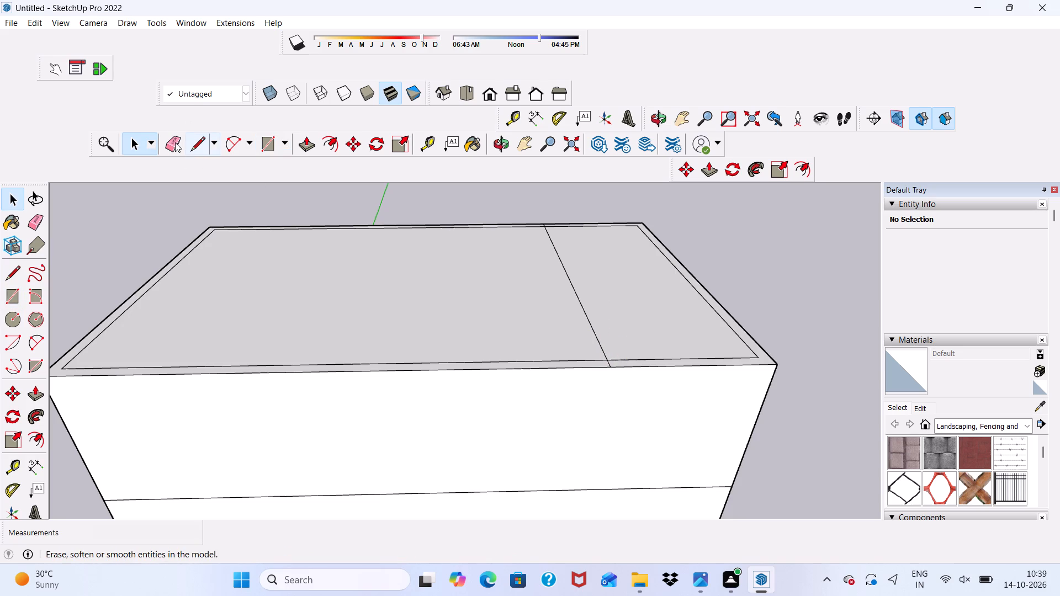
Erase the stray line across the new roof along with its short leftovers on the front and back wall borders.
click(175, 141)
drag(575, 326, 593, 313)
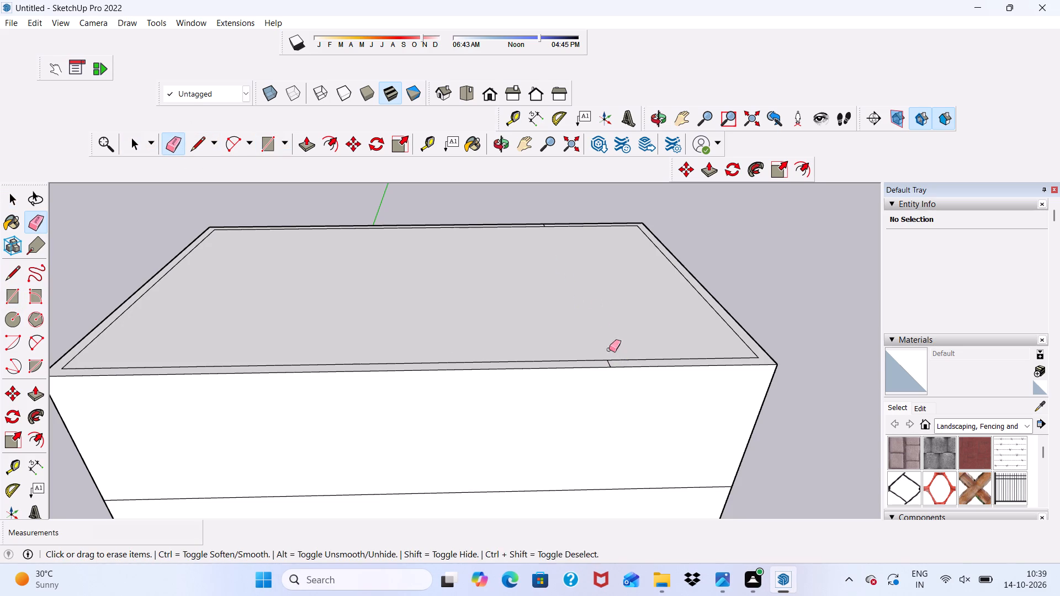
scroll(612, 360, up, 11)
drag(609, 362, 593, 368)
scroll(593, 368, down, 13)
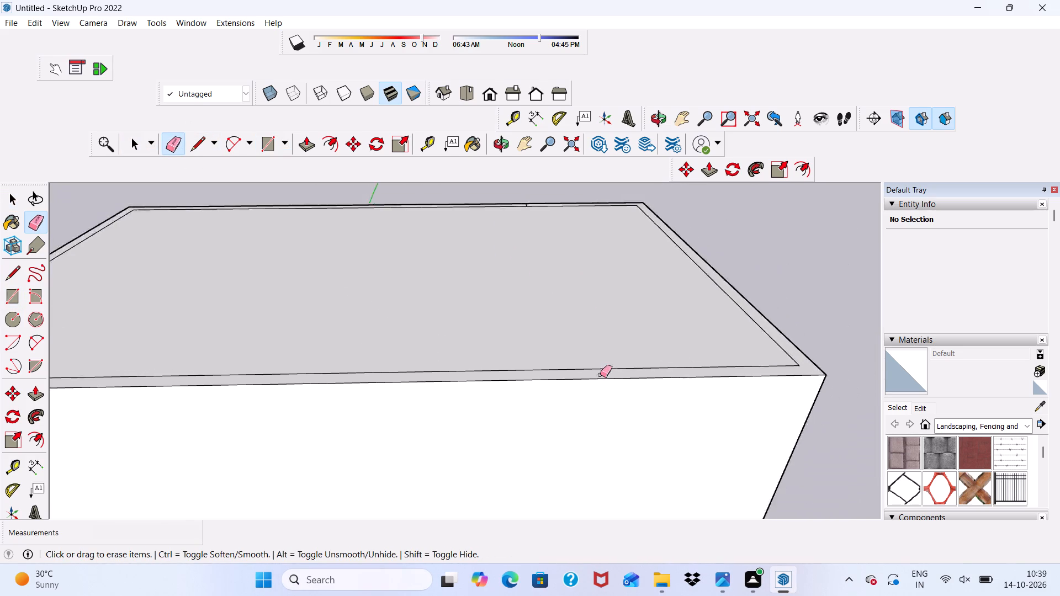
scroll(600, 375, down, 2)
scroll(545, 216, up, 20)
scroll(545, 216, up, 4)
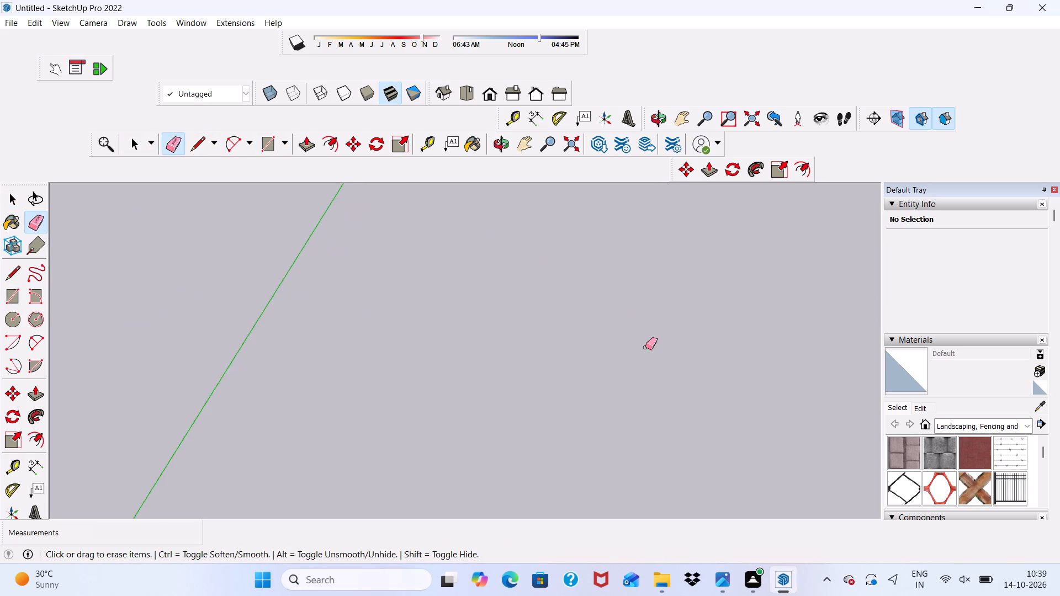
scroll(563, 335, down, 6)
scroll(550, 320, up, 3)
drag(544, 354, 563, 350)
click(565, 350)
key(space)
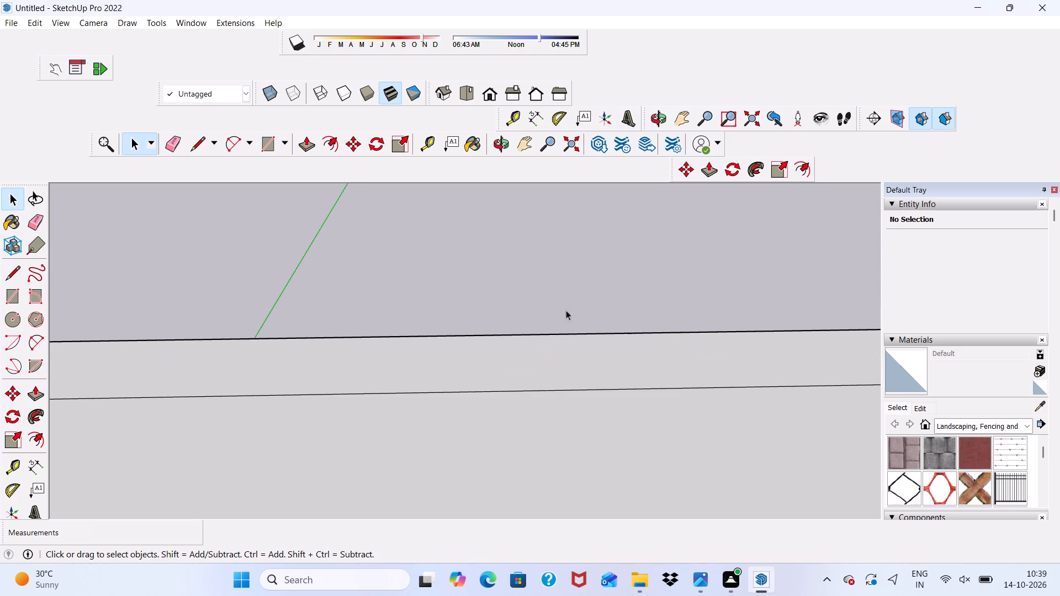
scroll(489, 242, down, 14)
scroll(523, 213, down, 12)
scroll(646, 220, down, 6)
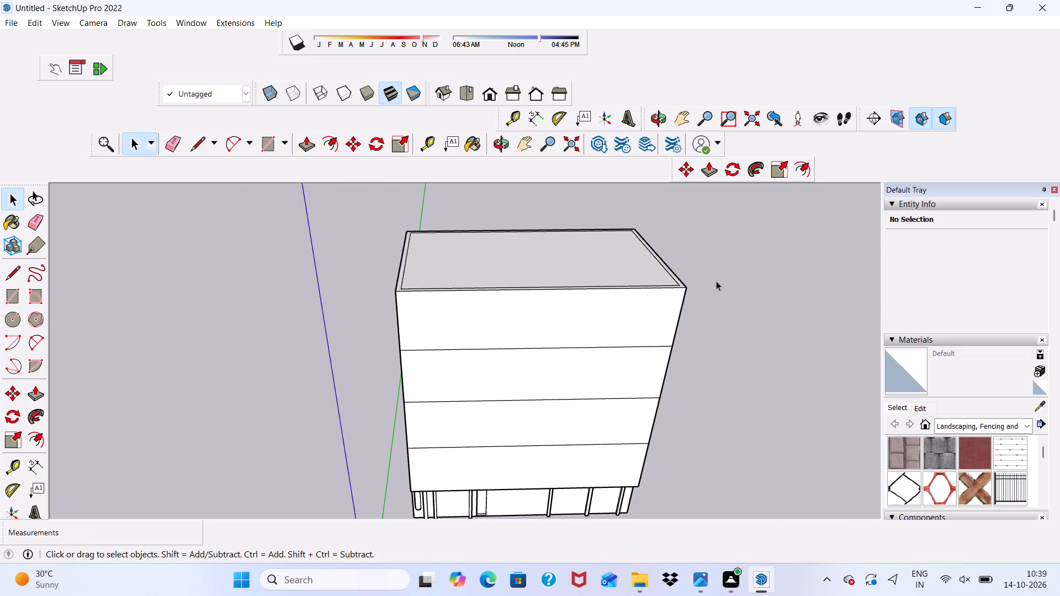
Draw a rectangle about 38' 6" by 3' 3" along the bottom of the front facade's first upper storey, from its lower-right corner.
middle_drag(489, 438, 445, 362)
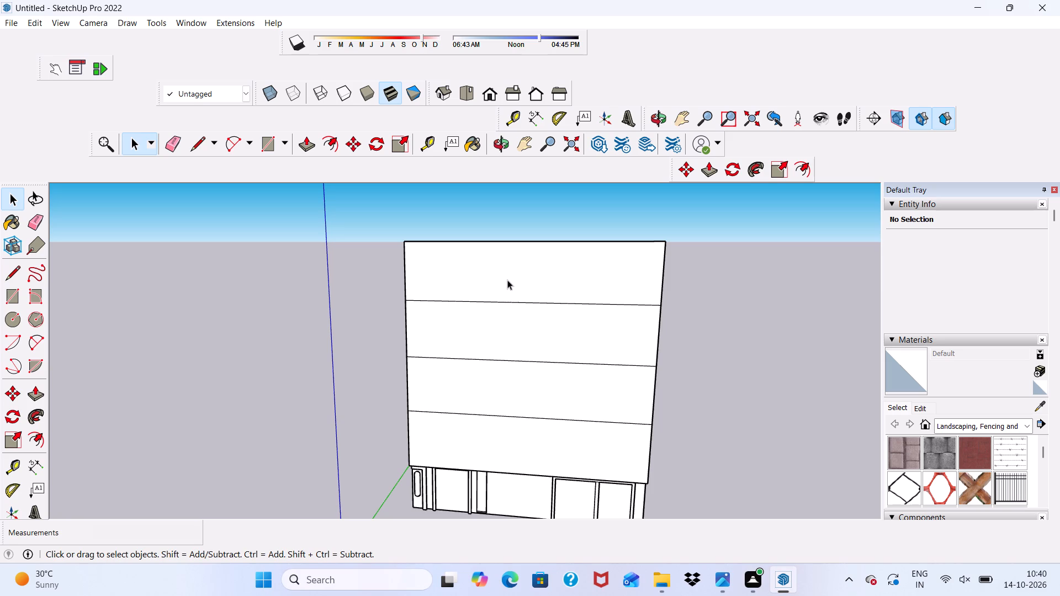
scroll(390, 417, down, 3)
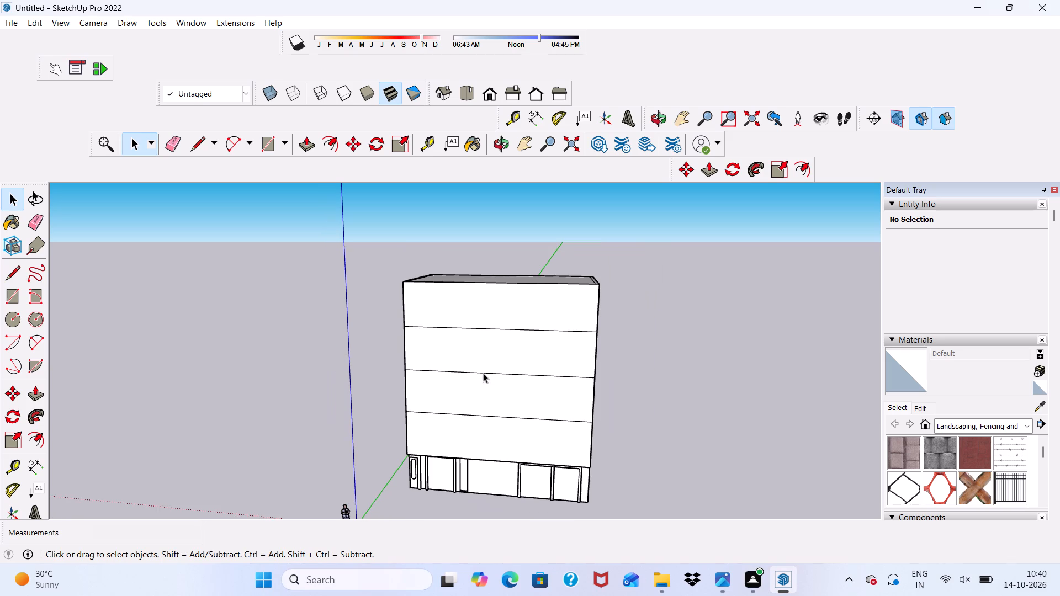
click(272, 143)
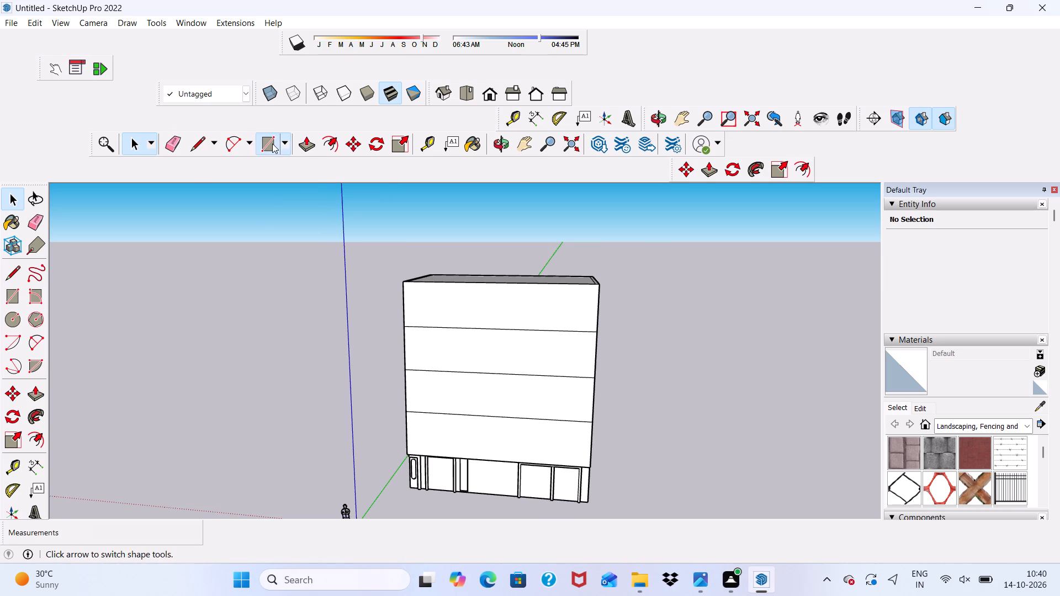
scroll(550, 514, up, 4)
scroll(573, 457, up, 4)
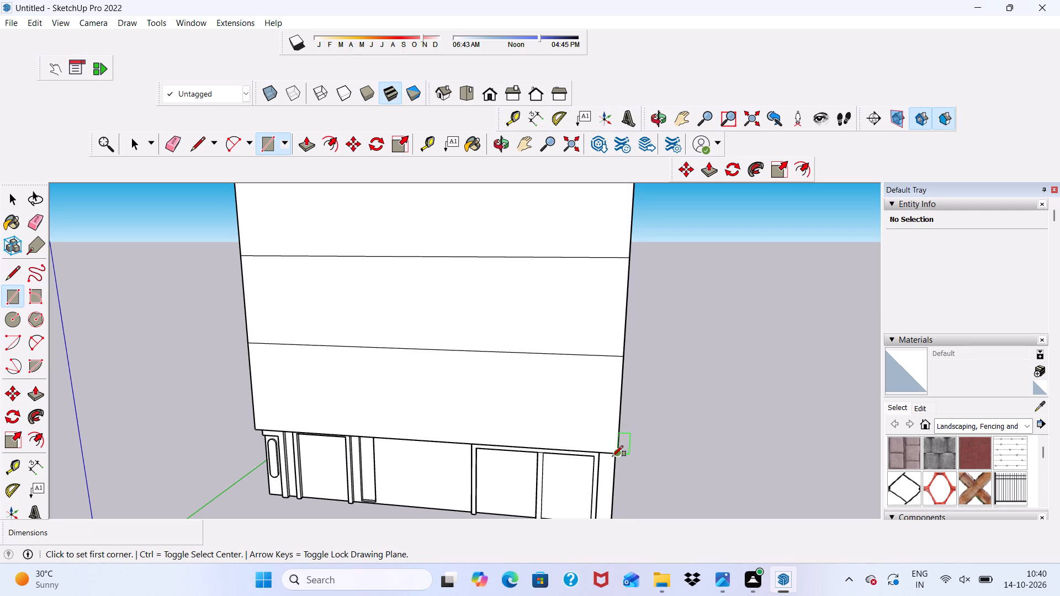
click(612, 456)
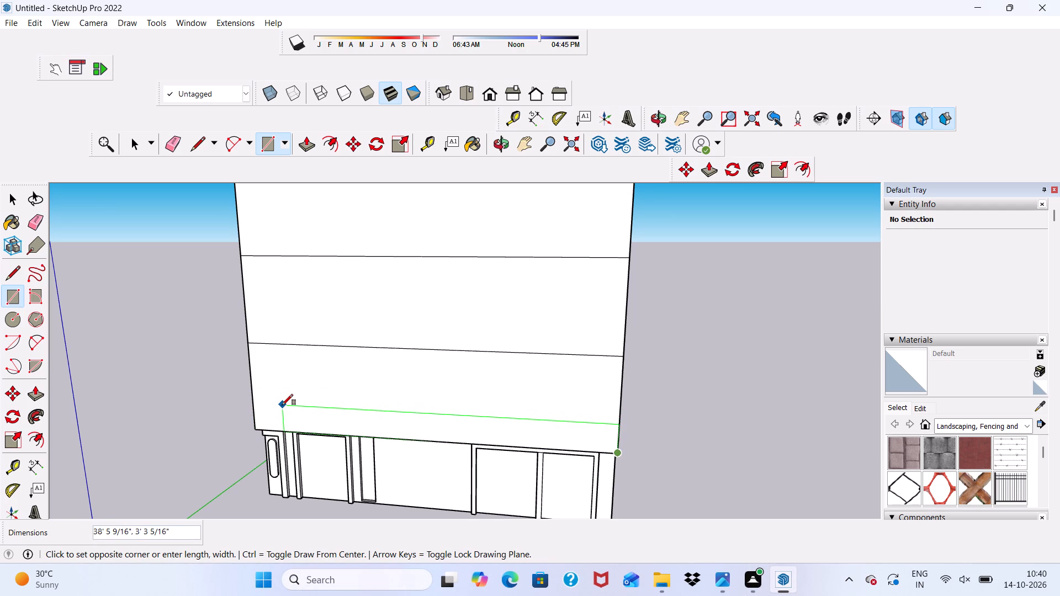
click(282, 405)
scroll(290, 407, down, 6)
key(space)
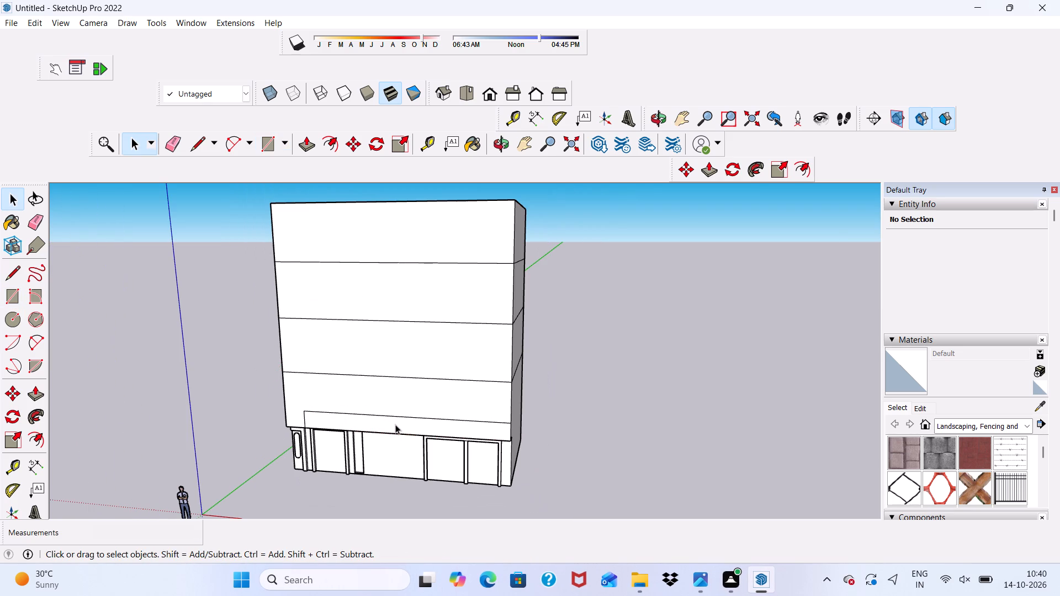
Push/Pull the new strip at the bottom of the upper storeys outward 2' to form a projecting band.
click(395, 424)
click(304, 143)
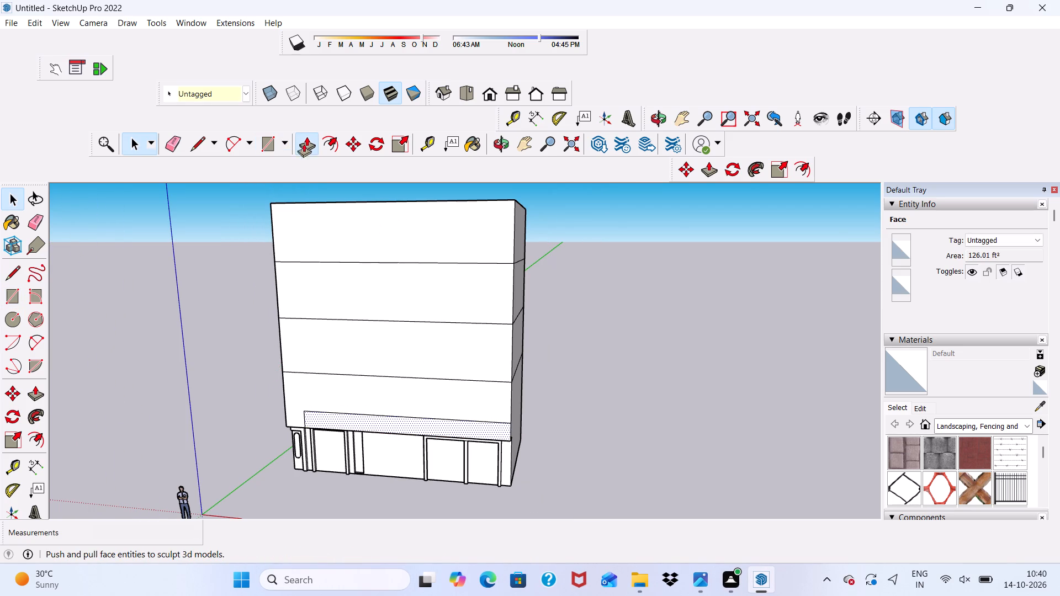
scroll(339, 379, up, 4)
click(370, 426)
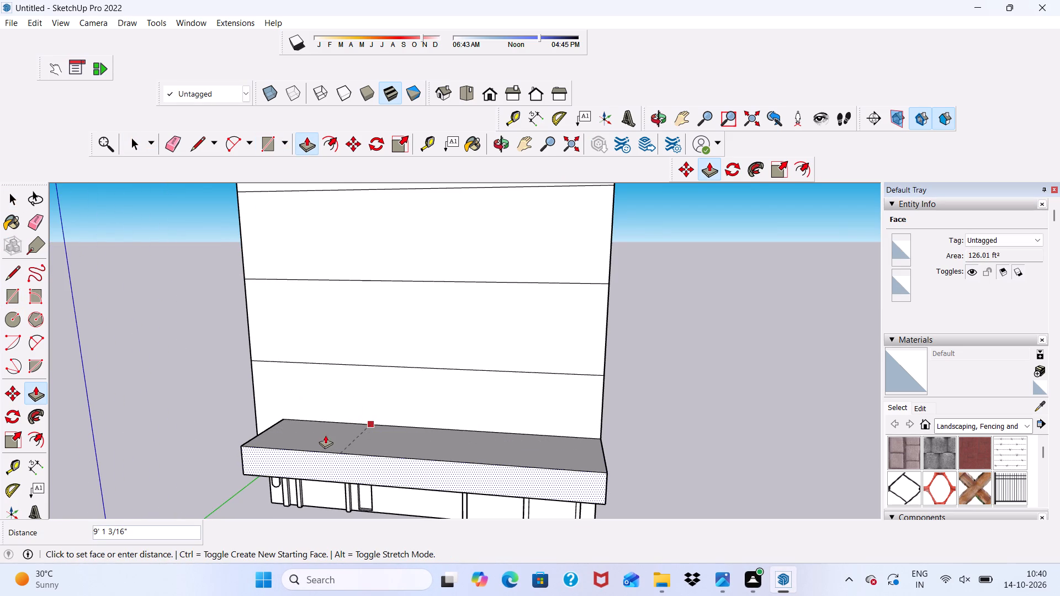
text(2')
key(Return)
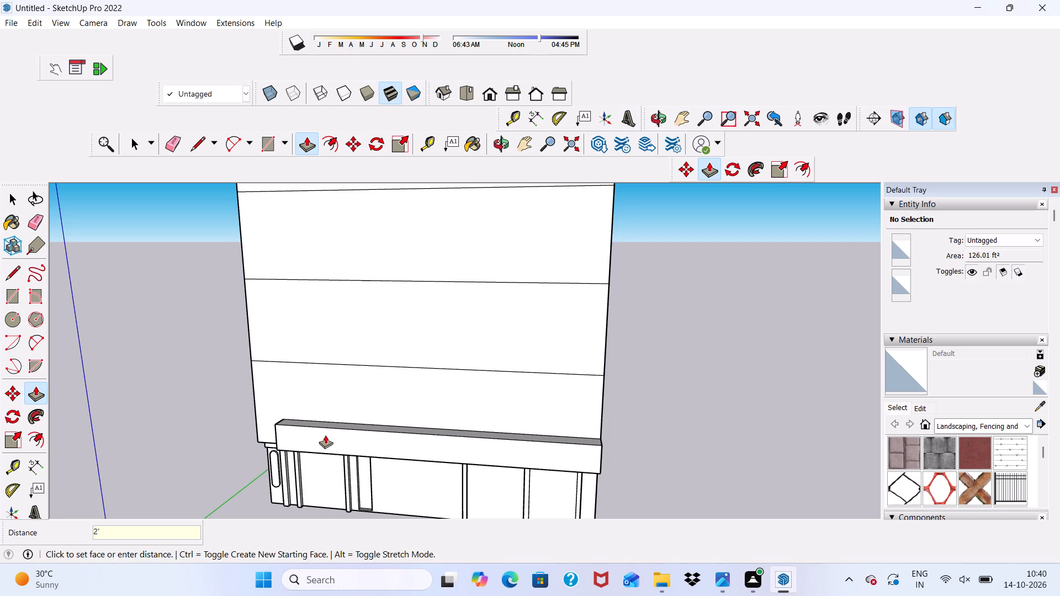
scroll(336, 415, down, 6)
middle_drag(393, 424, 412, 454)
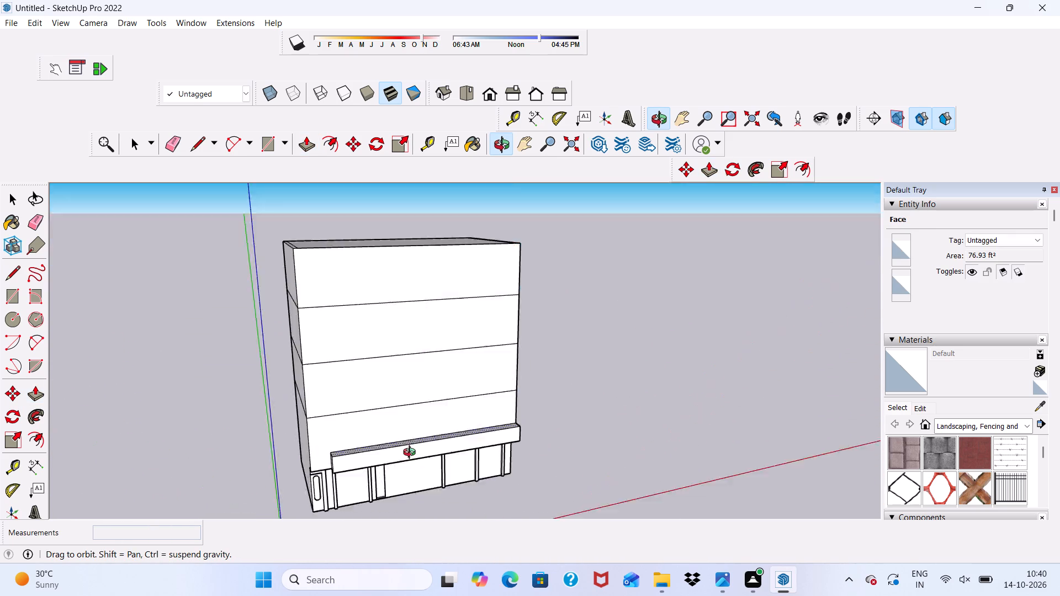
middle_drag(412, 454, 403, 454)
key(space)
Draw a rectangle about 3' 7" by 2' on the band's top face at its left end.
scroll(255, 108, up, 5)
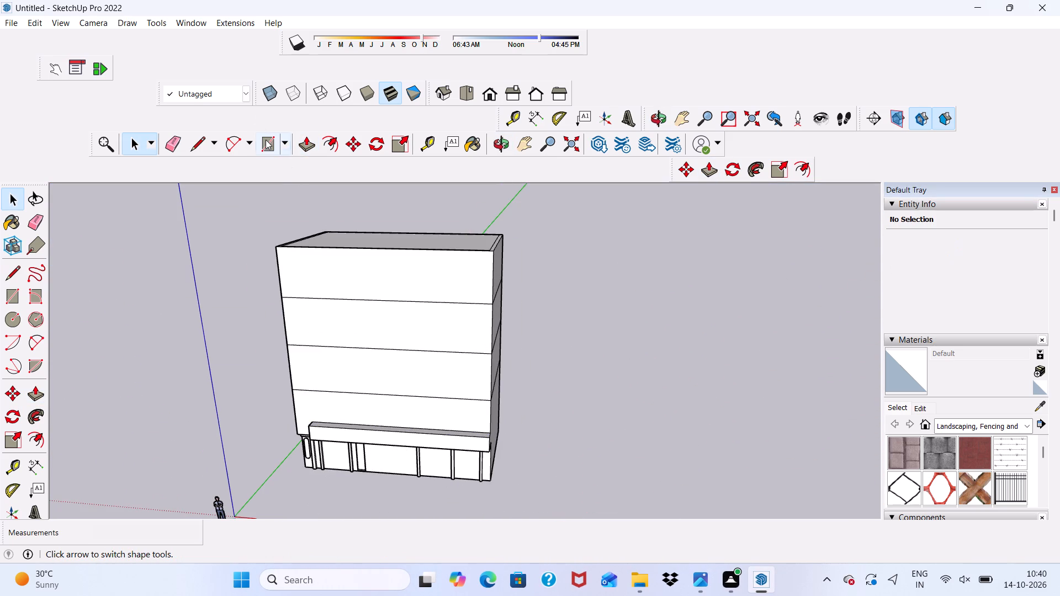
click(266, 140)
scroll(289, 310, down, 1)
scroll(293, 349, up, 1)
scroll(329, 424, up, 11)
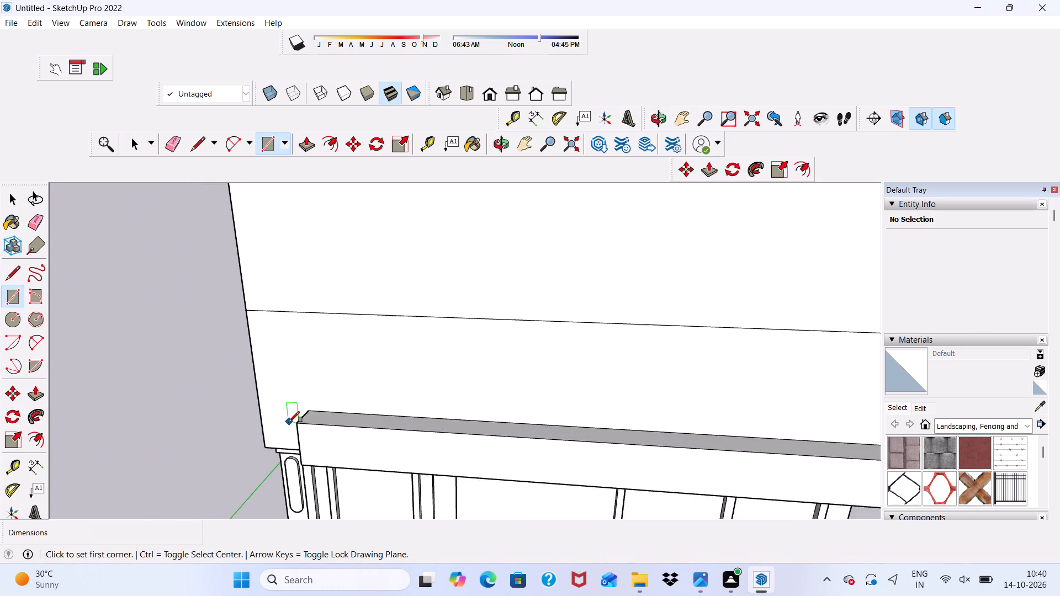
scroll(289, 422, up, 5)
click(283, 416)
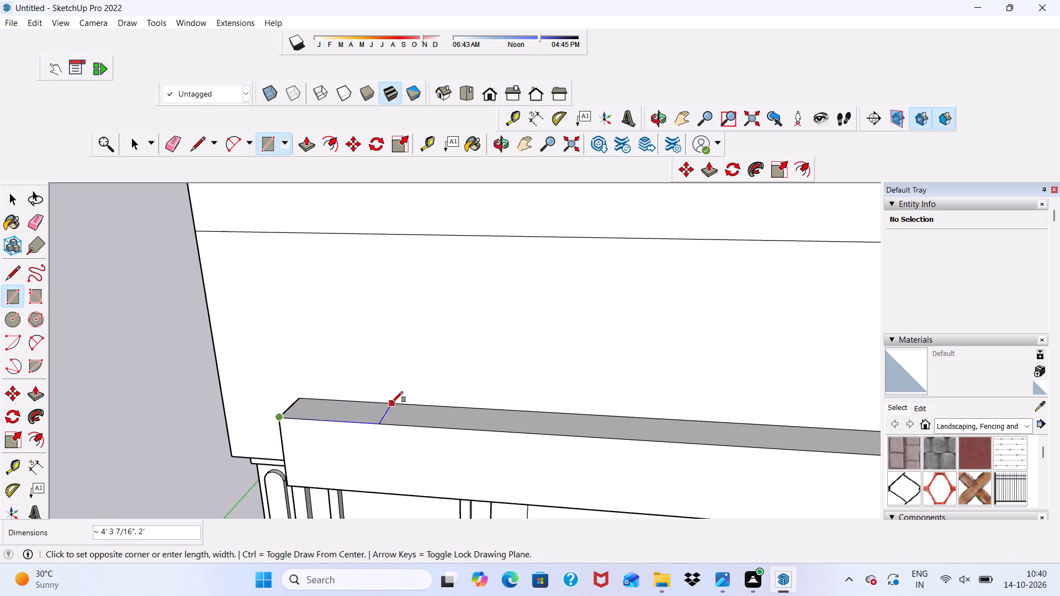
click(377, 406)
key(space)
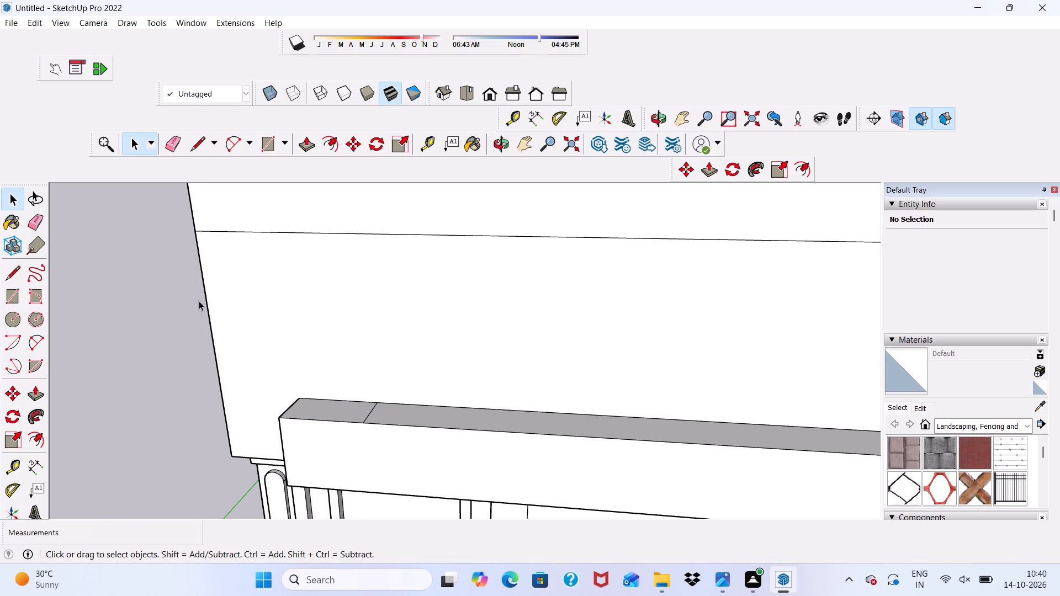
Push/Pull the small rectangle on the band upward about 45' 5", forming a vertical column that rises above the roof.
click(301, 140)
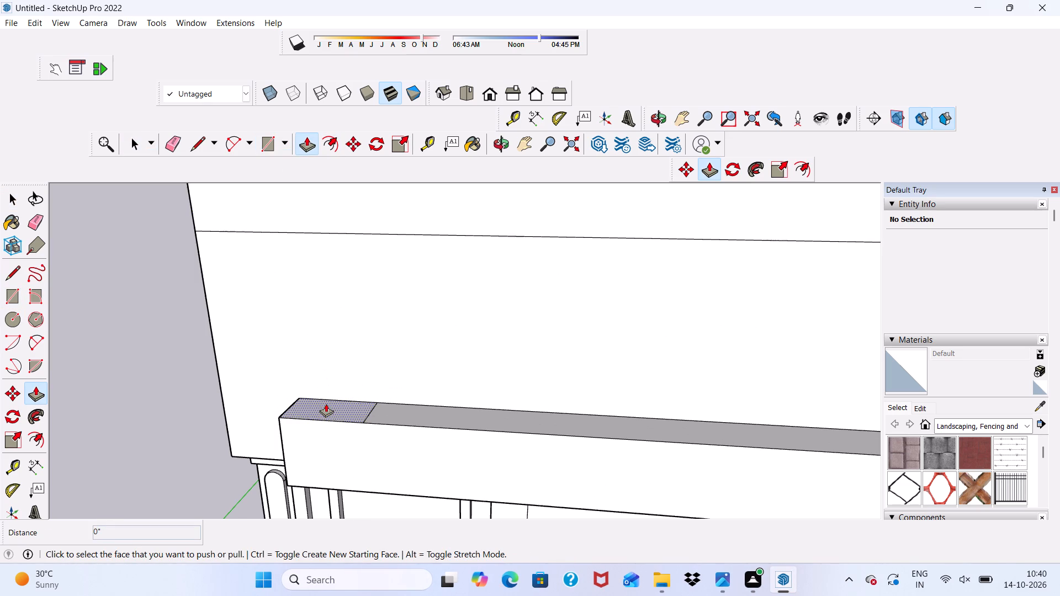
click(325, 407)
scroll(325, 376, down, 6)
scroll(330, 267, down, 19)
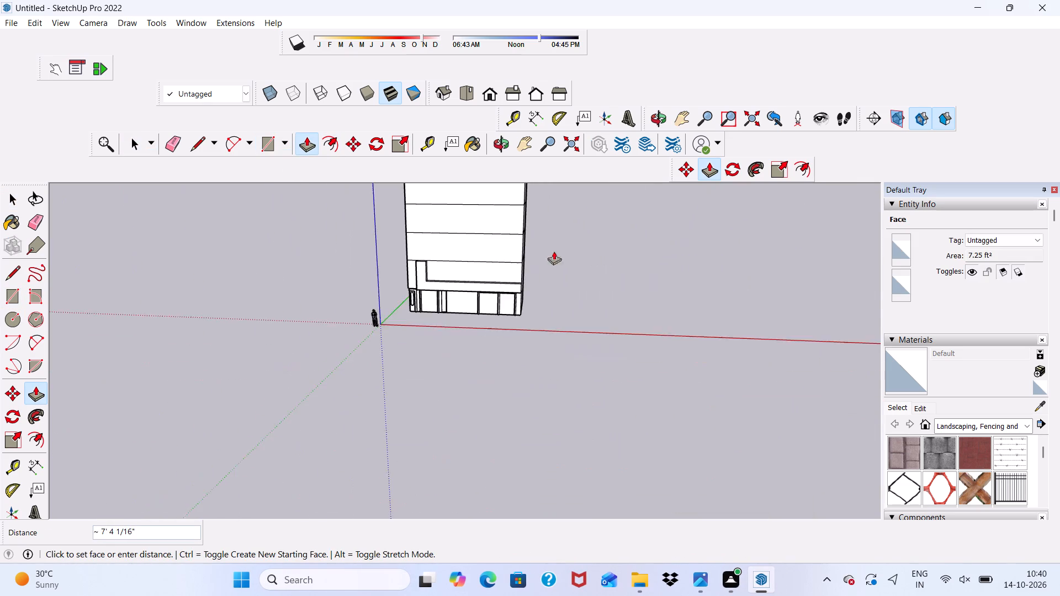
scroll(554, 251, down, 6)
scroll(580, 273, up, 1)
scroll(497, 188, up, 6)
scroll(426, 202, up, 4)
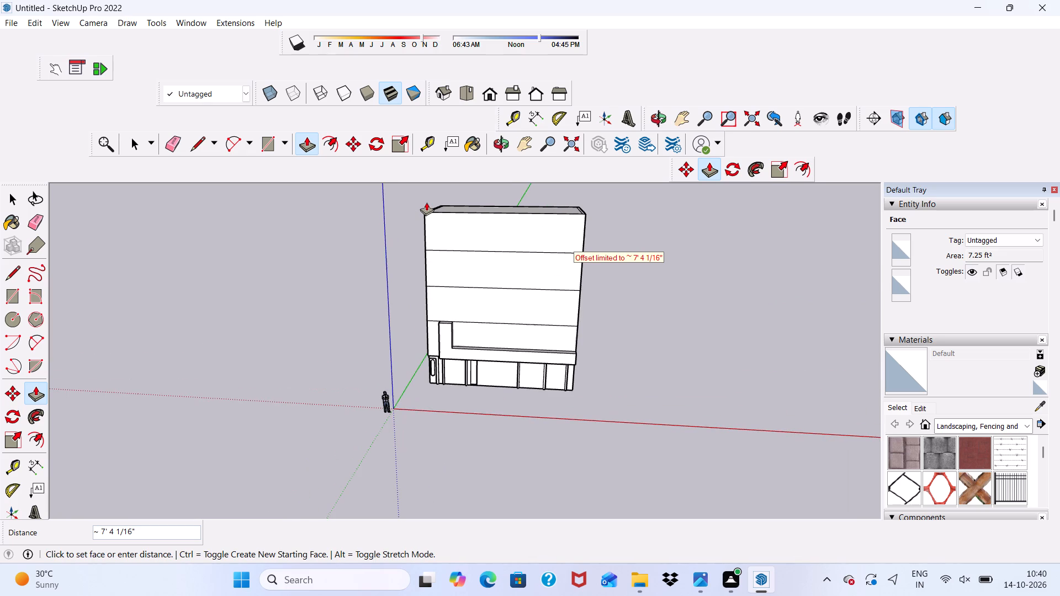
scroll(452, 209, up, 3)
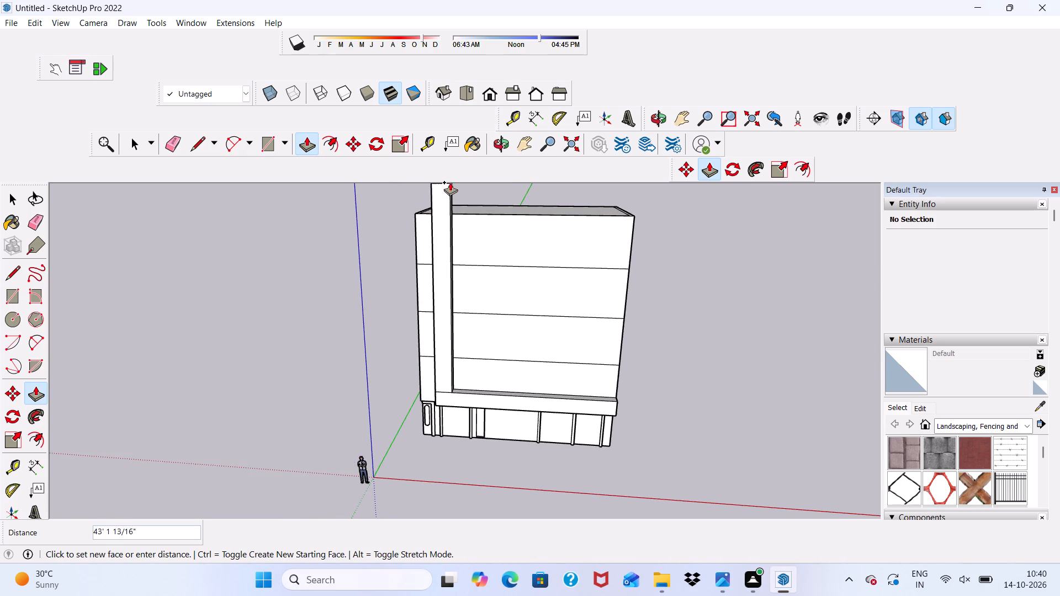
click(450, 182)
scroll(520, 250, down, 3)
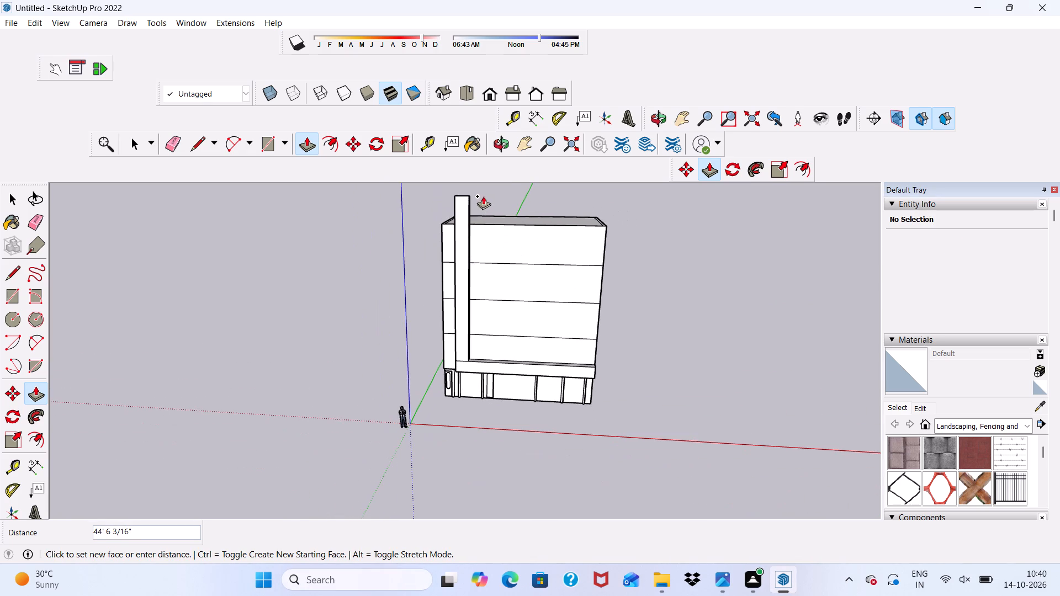
click(476, 192)
Draw a rectangle about 6' 7" by 2' at the top of the column's inner side face.
scroll(524, 216, down, 1)
middle_drag(524, 217, 420, 233)
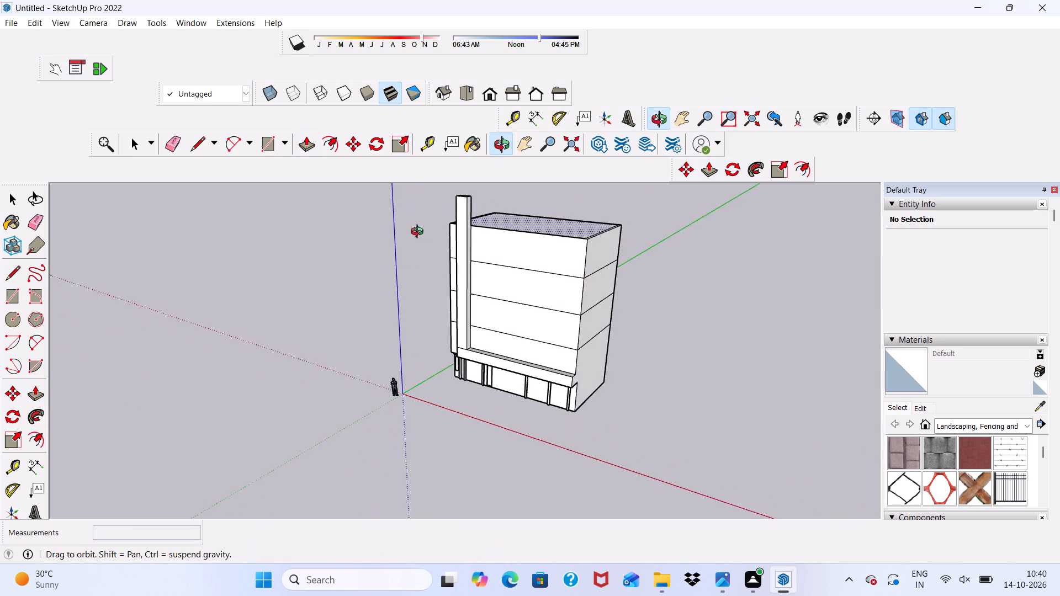
middle_drag(420, 233, 349, 277)
scroll(476, 222, up, 5)
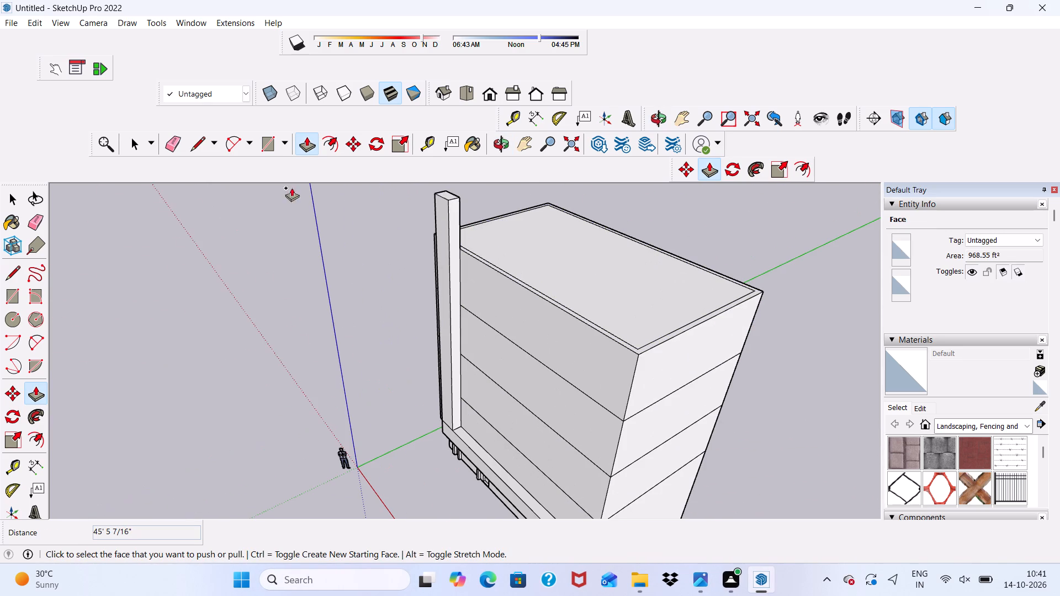
click(272, 135)
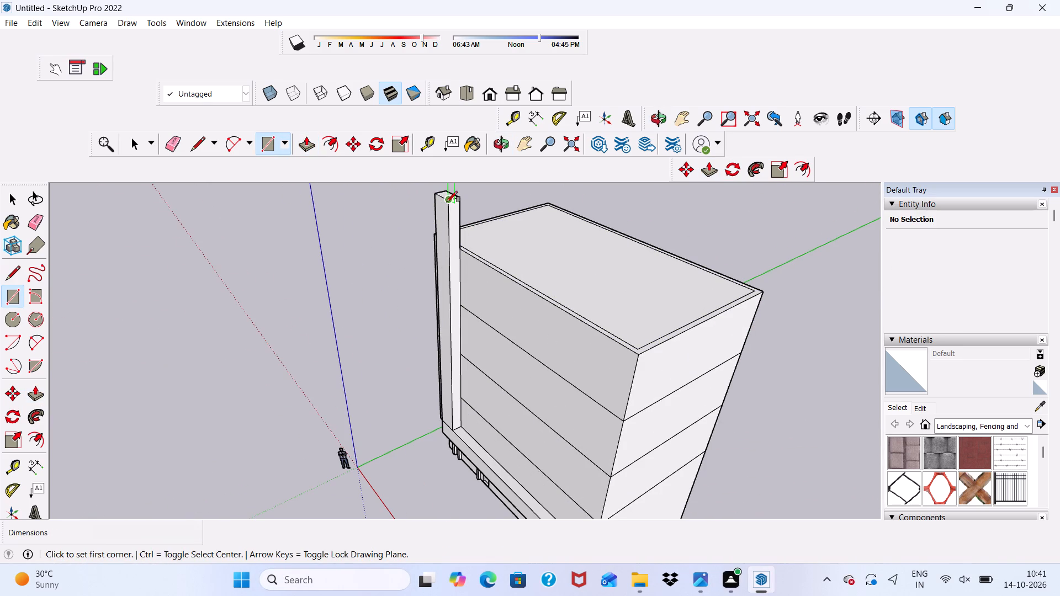
click(447, 202)
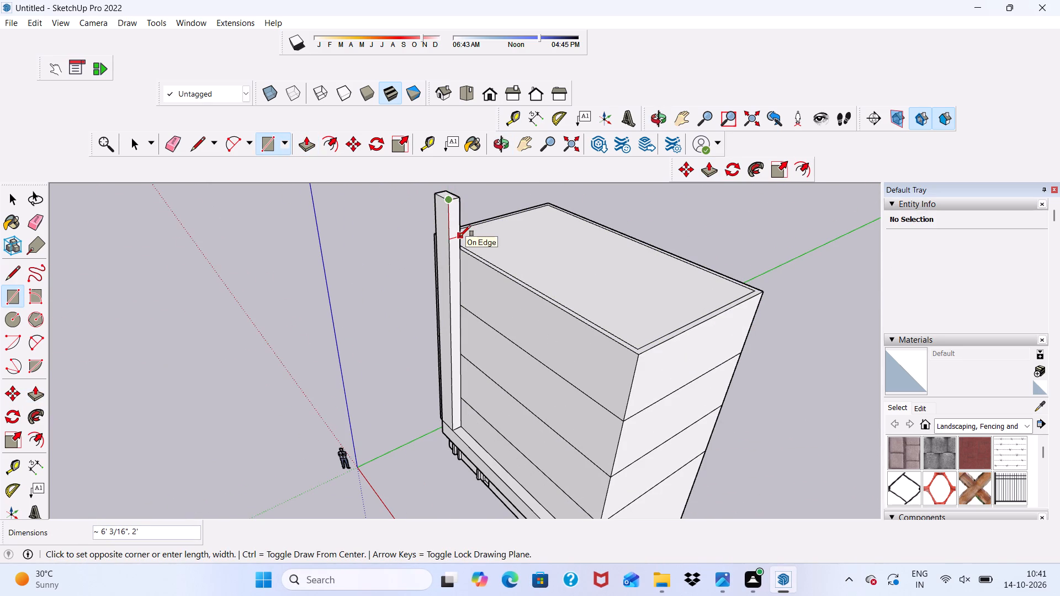
click(461, 240)
key(space)
Push/Pull the rectangle at the column's top about 34' 1" across the front to the facade's right edge, forming a top beam.
scroll(458, 223, up, 4)
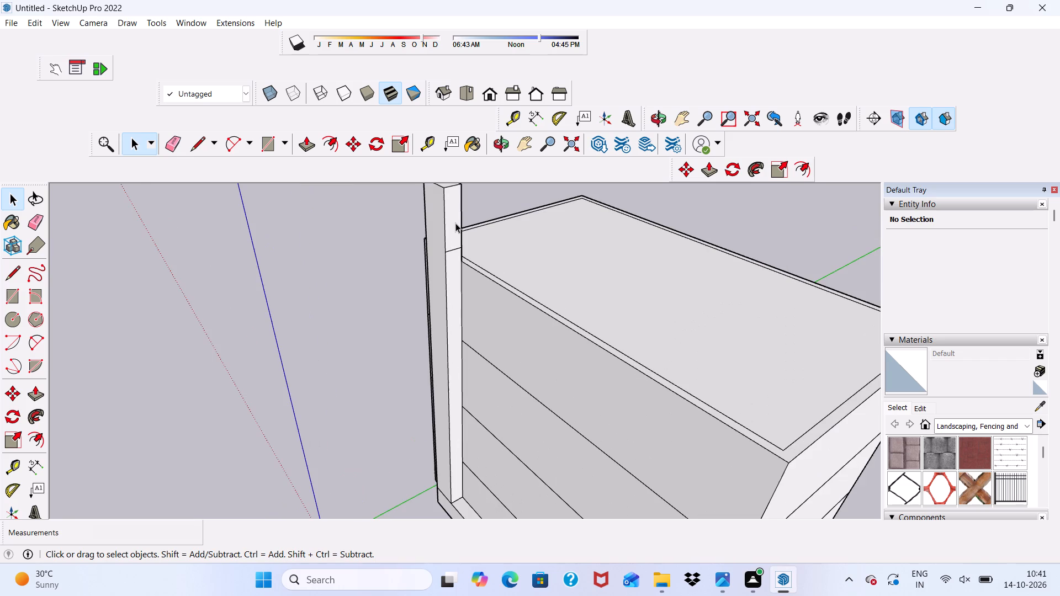
click(451, 215)
click(306, 143)
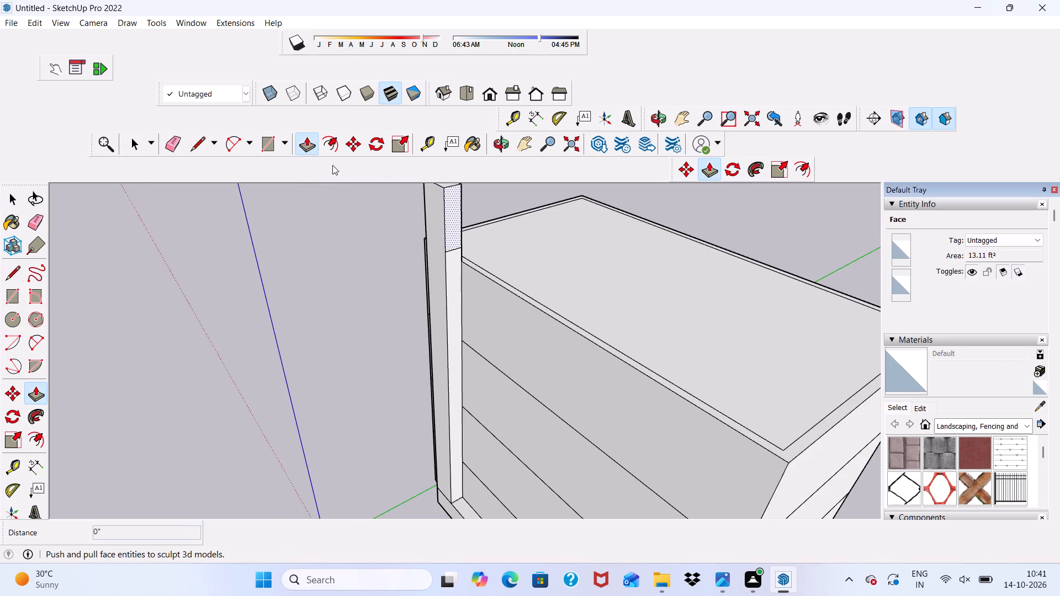
click(456, 209)
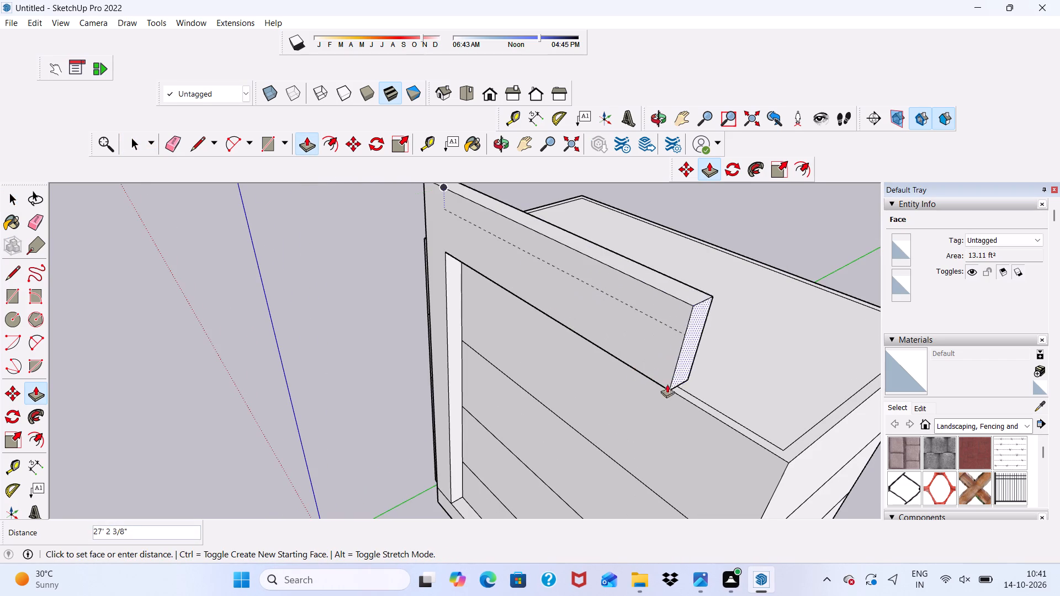
scroll(670, 386, down, 5)
middle_drag(699, 388, 818, 297)
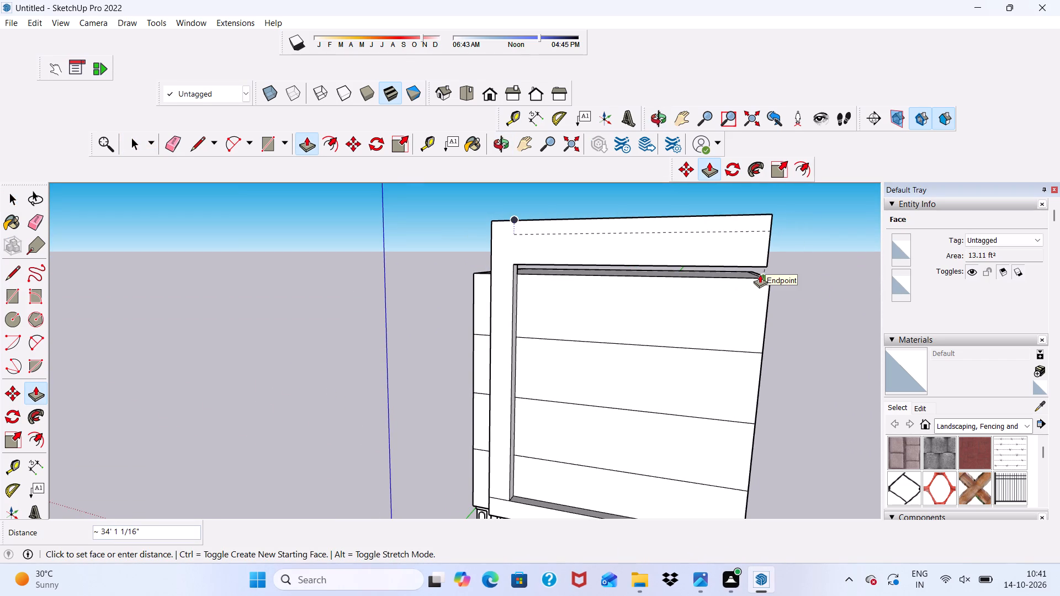
click(760, 274)
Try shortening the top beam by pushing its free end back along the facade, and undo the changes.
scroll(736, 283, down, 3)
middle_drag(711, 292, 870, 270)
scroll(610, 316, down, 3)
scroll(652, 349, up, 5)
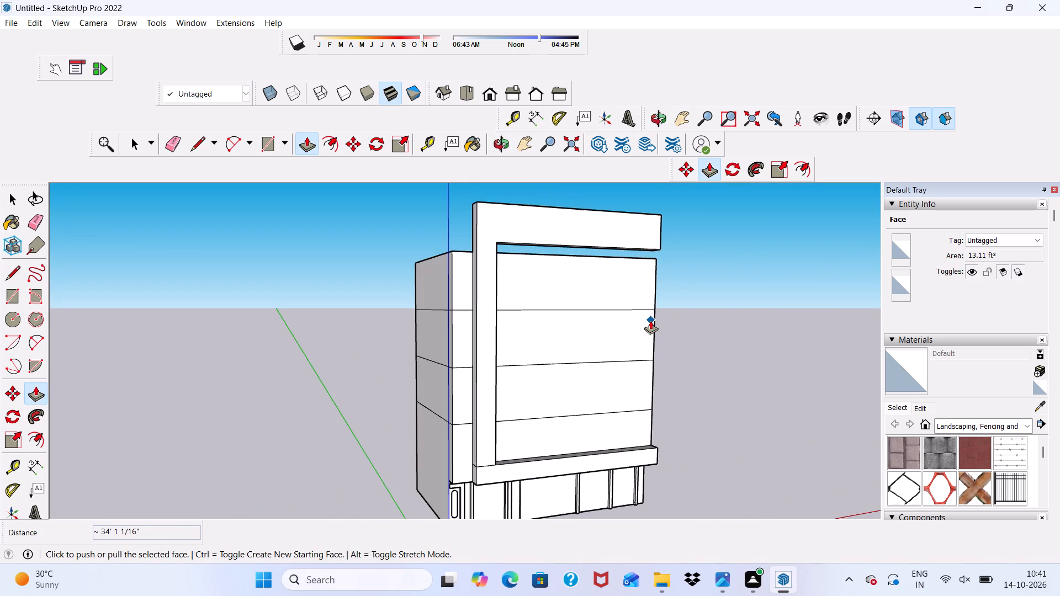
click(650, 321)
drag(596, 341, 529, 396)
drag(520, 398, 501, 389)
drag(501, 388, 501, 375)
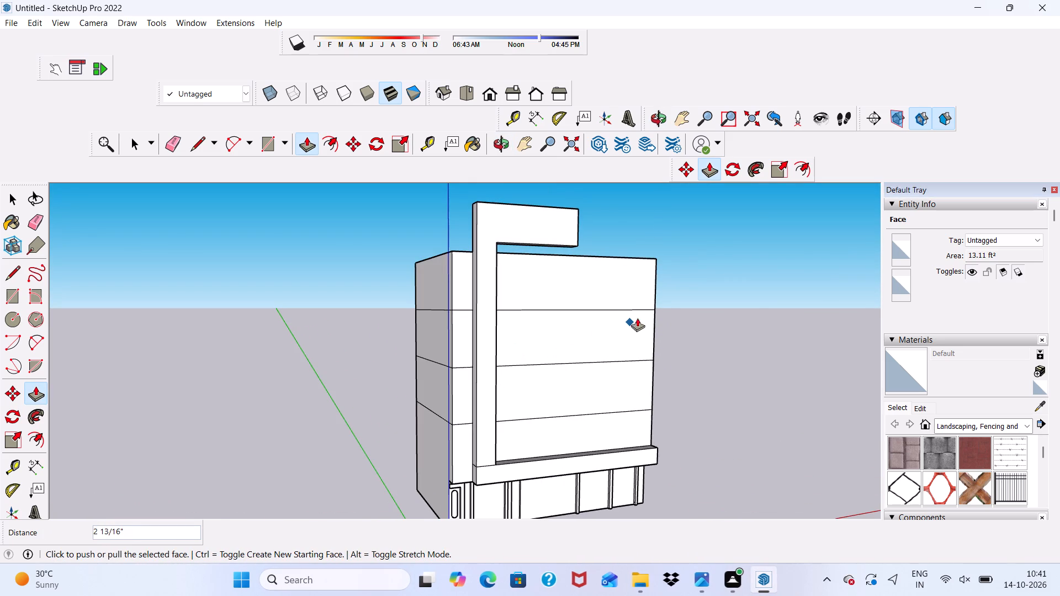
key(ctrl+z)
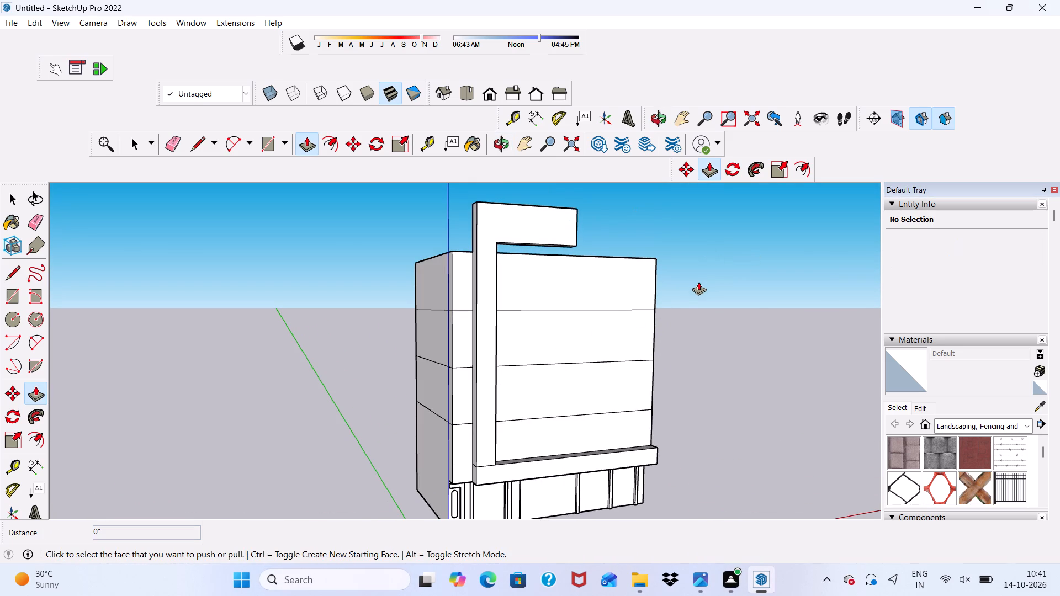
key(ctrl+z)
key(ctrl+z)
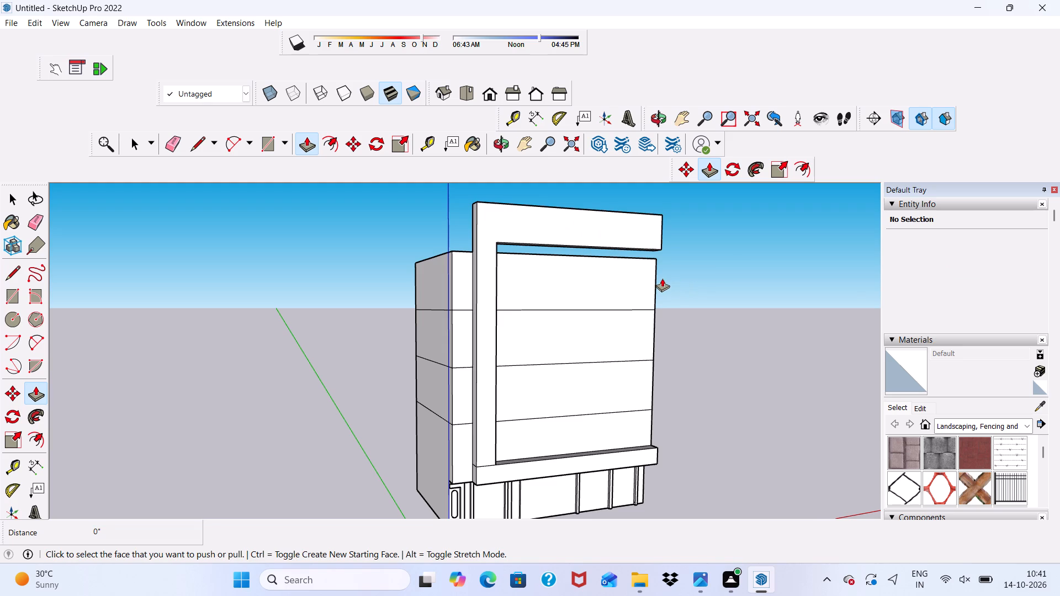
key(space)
Draw a full-height vertical rectangle about 5' 8" by 37' 4" on the upper front facade, down to the bottom band's midpoint.
scroll(646, 282, down, 2)
middle_drag(558, 337, 397, 333)
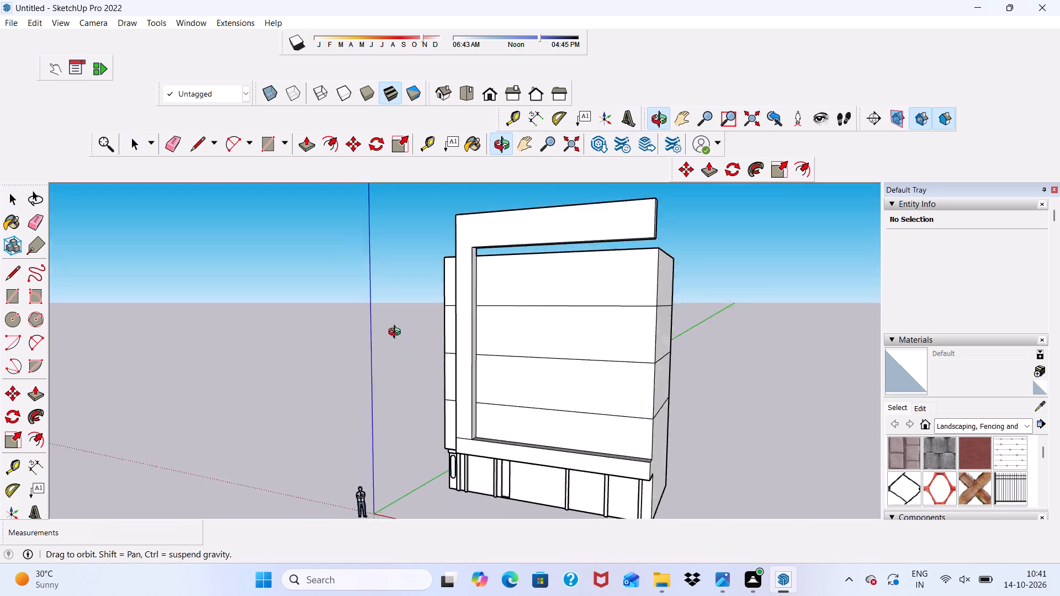
middle_drag(397, 333, 452, 305)
scroll(495, 295, up, 1)
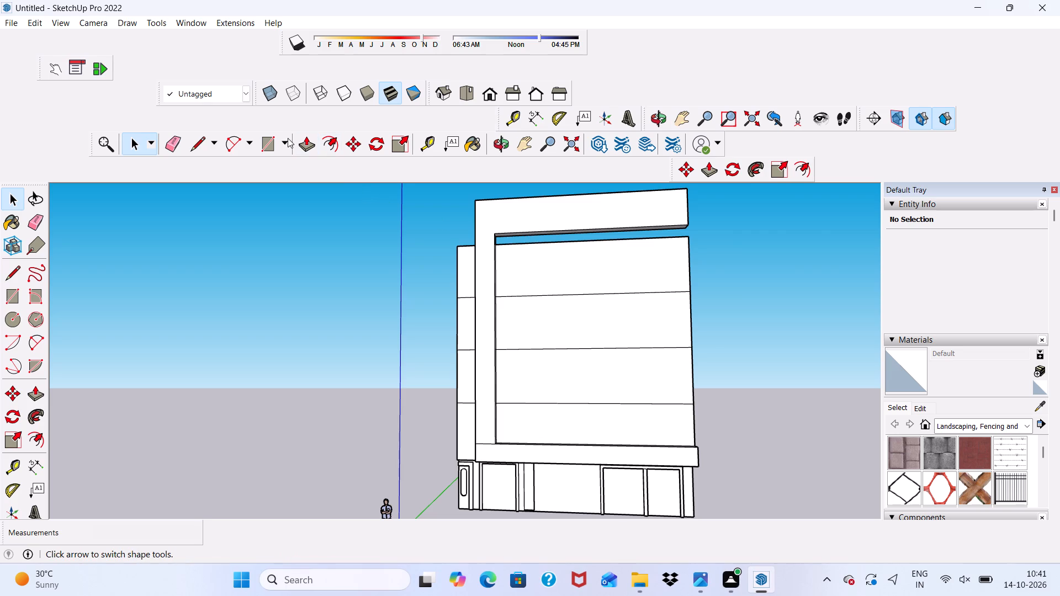
click(262, 139)
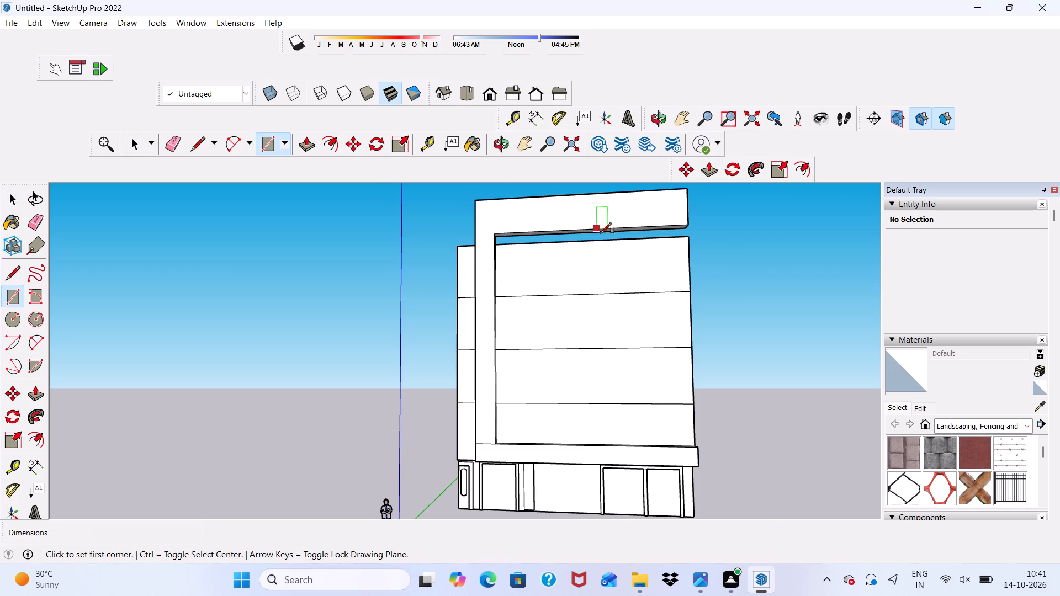
scroll(534, 240, up, 4)
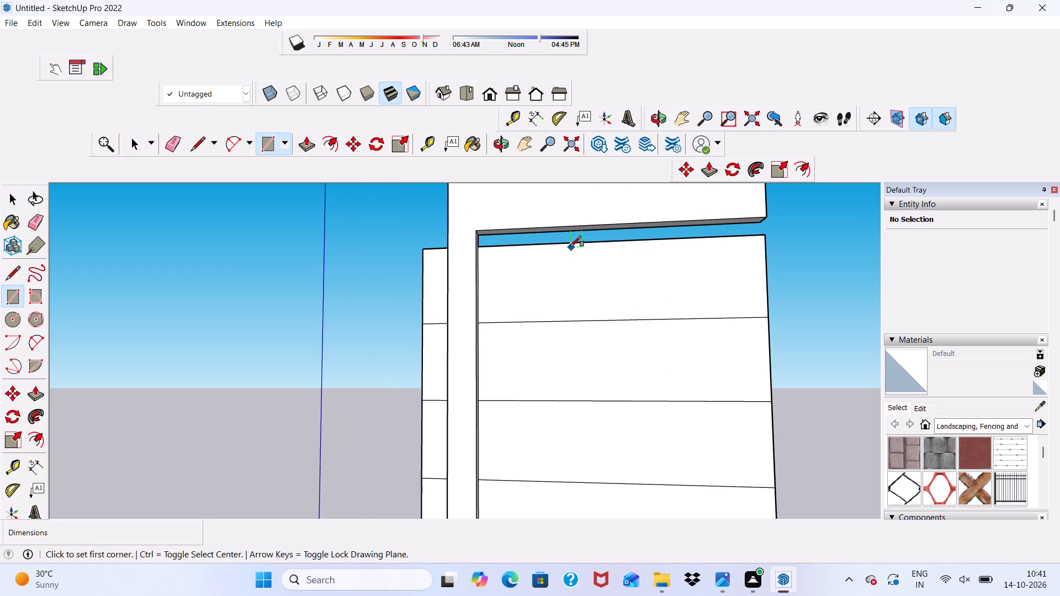
click(570, 243)
scroll(596, 339, down, 3)
scroll(614, 294, down, 5)
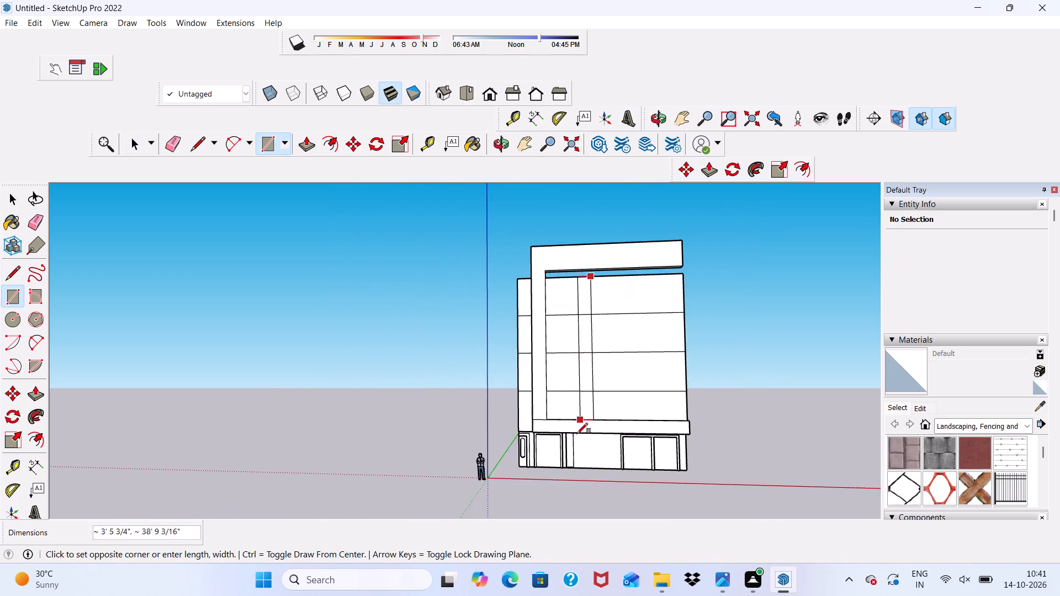
scroll(601, 419, up, 10)
middle_drag(602, 420, 597, 448)
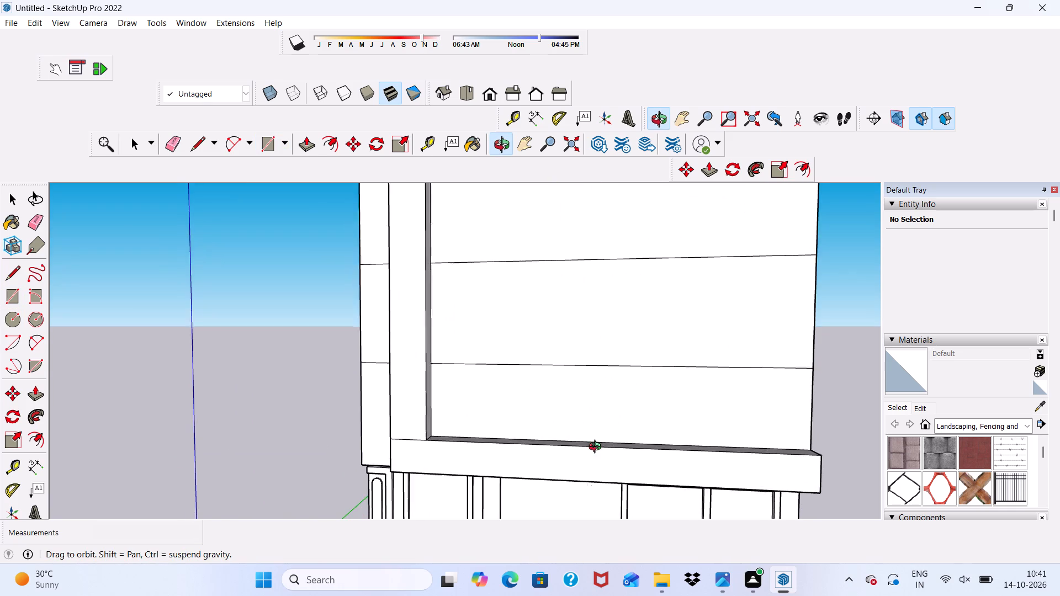
middle_drag(597, 448, 592, 460)
scroll(602, 450, up, 2)
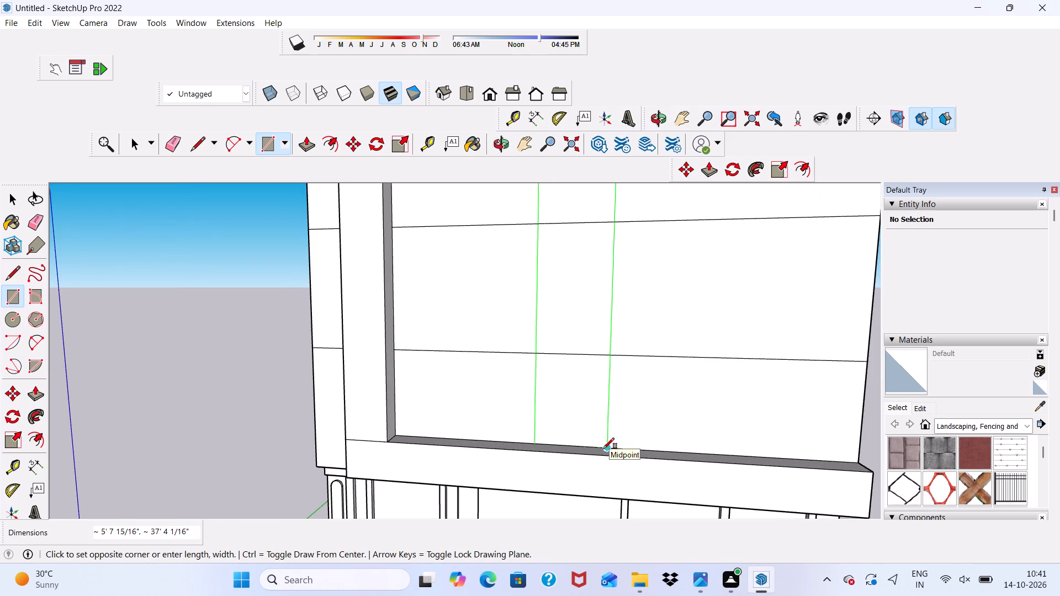
click(603, 449)
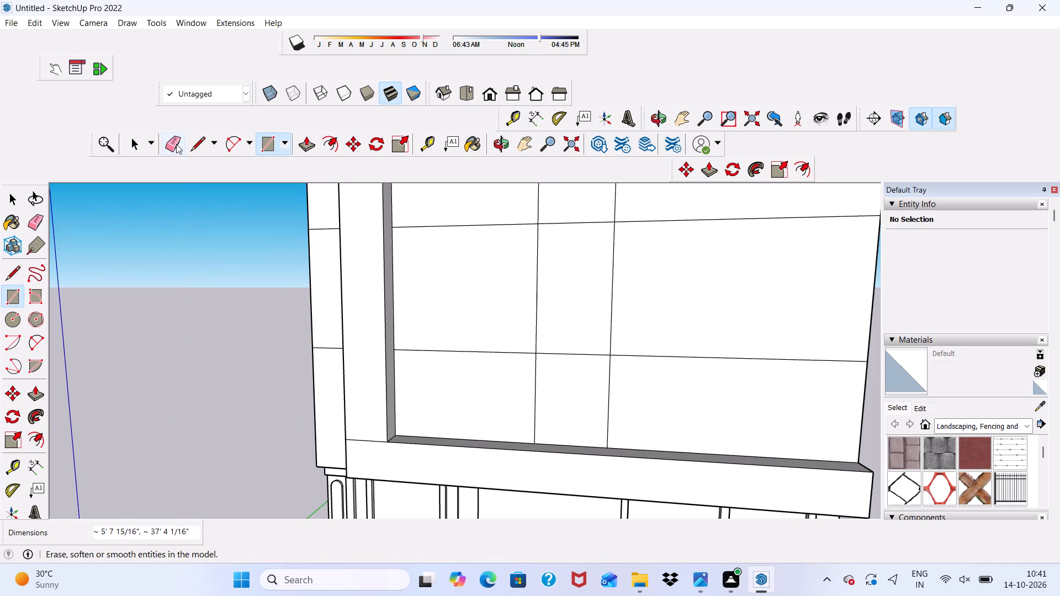
Erase the storey-line segments that cross the vertical strip on the front facade.
click(172, 142)
drag(566, 219, 563, 343)
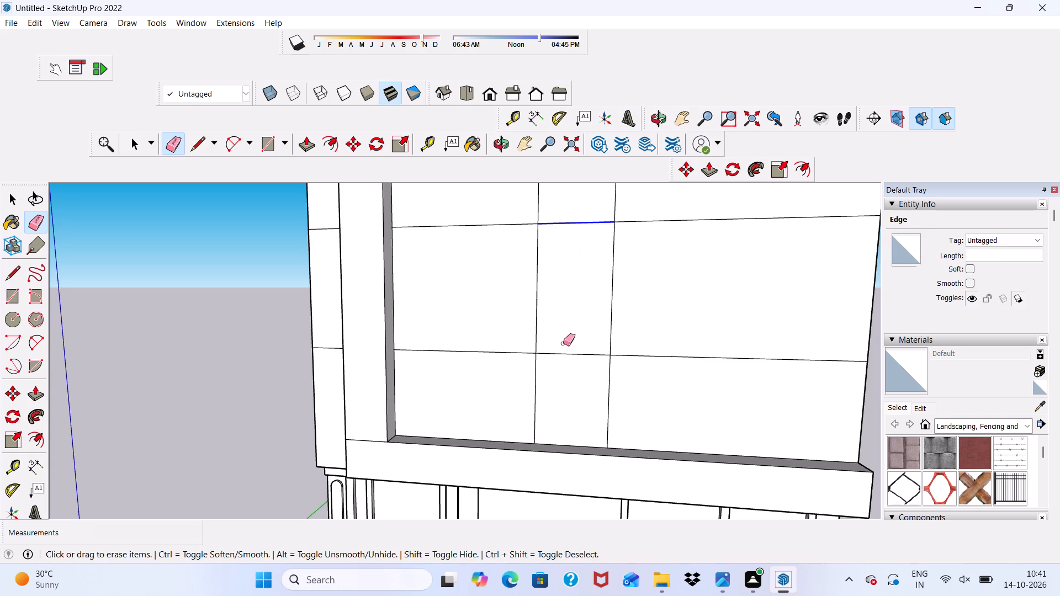
drag(563, 343, 563, 359)
scroll(555, 369, down, 6)
scroll(609, 393, down, 7)
scroll(574, 269, up, 6)
scroll(609, 325, up, 4)
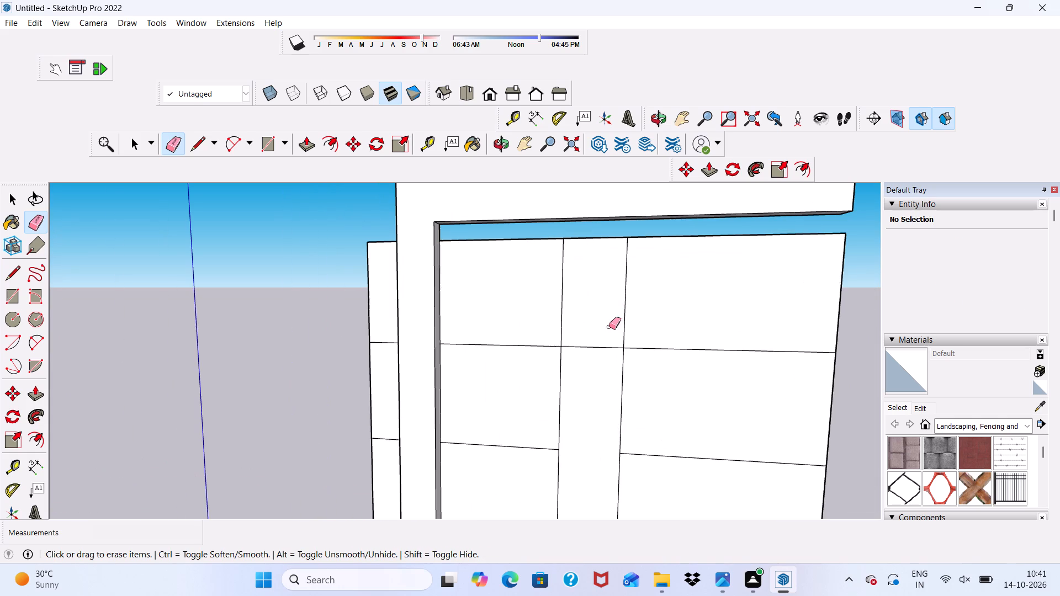
drag(597, 337, 591, 370)
scroll(614, 325, down, 6)
scroll(650, 267, down, 5)
key(space)
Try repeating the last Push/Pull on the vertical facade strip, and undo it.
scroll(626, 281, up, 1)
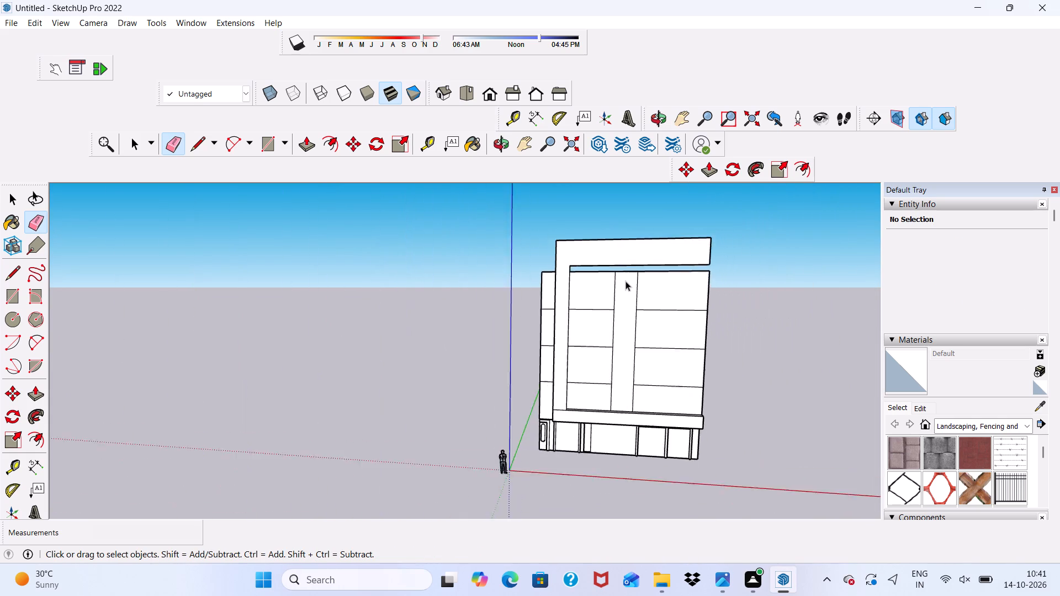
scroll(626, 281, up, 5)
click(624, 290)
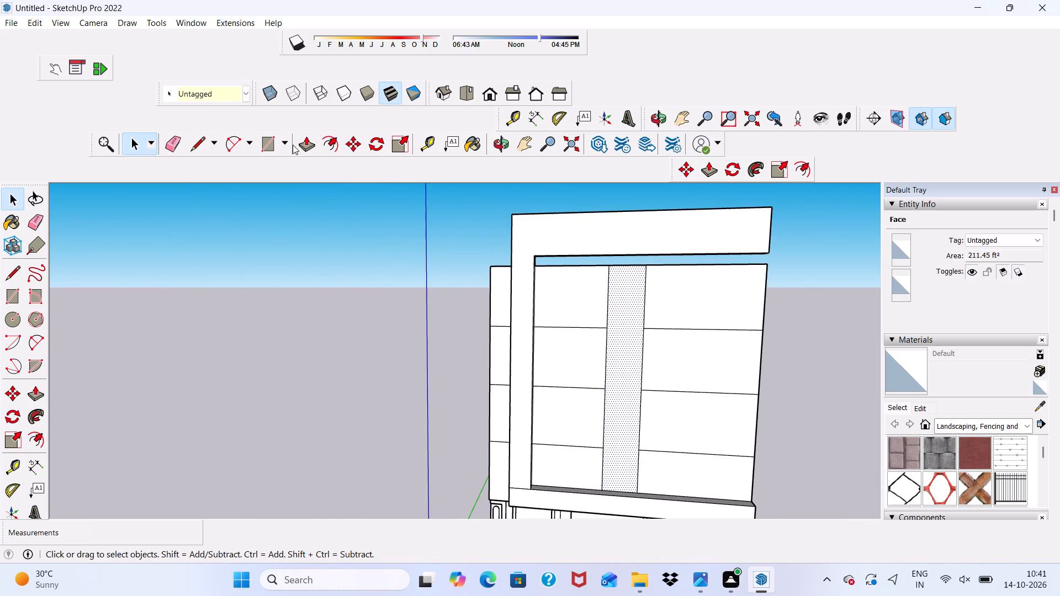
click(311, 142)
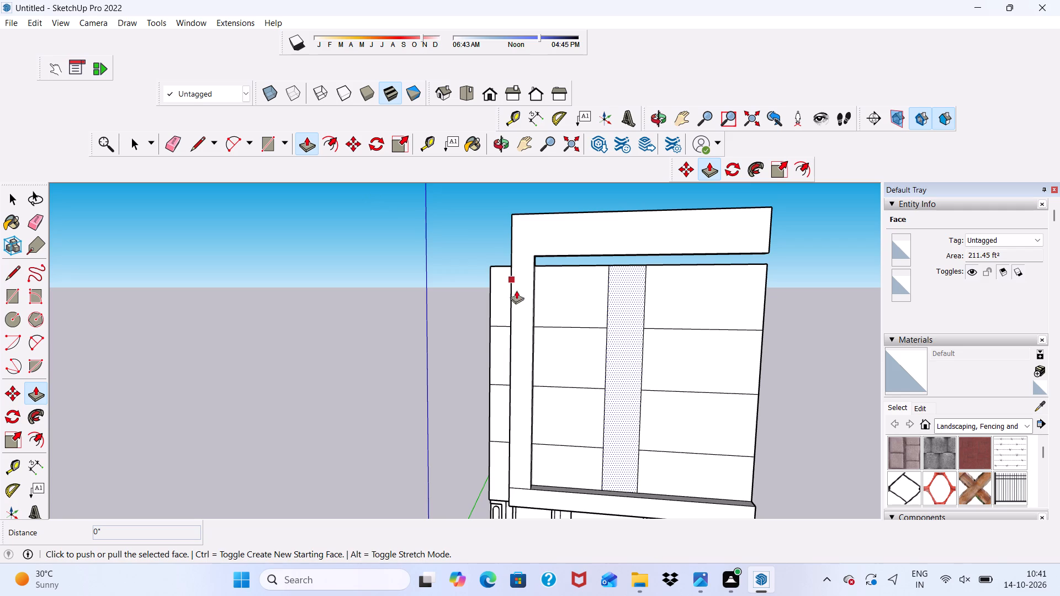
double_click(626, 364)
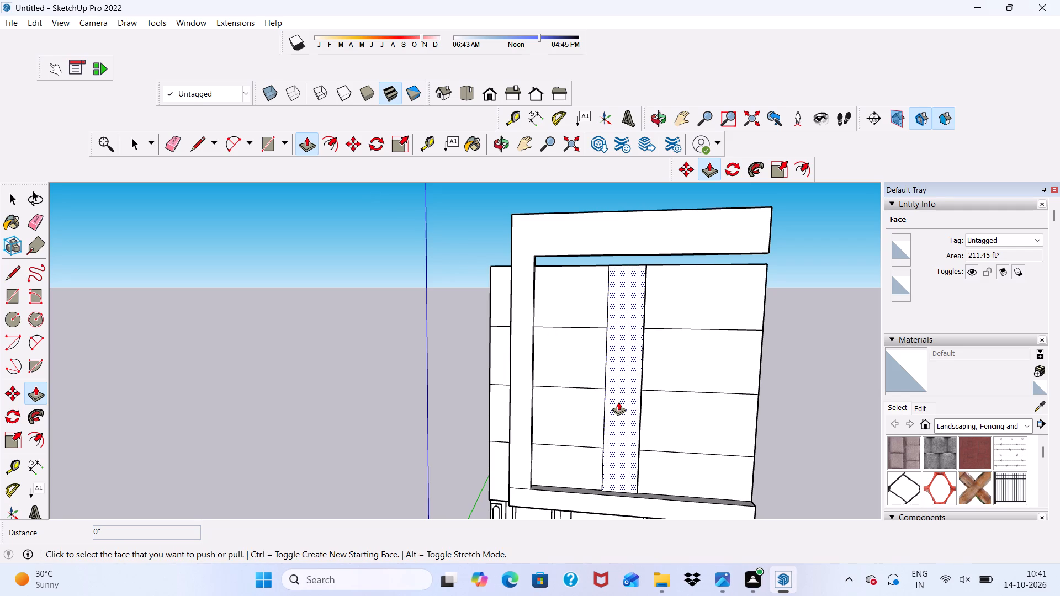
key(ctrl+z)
Push/Pull the vertical strip on the front facade outward 2', forming a central pier.
scroll(619, 376, down, 4)
middle_drag(619, 369, 579, 391)
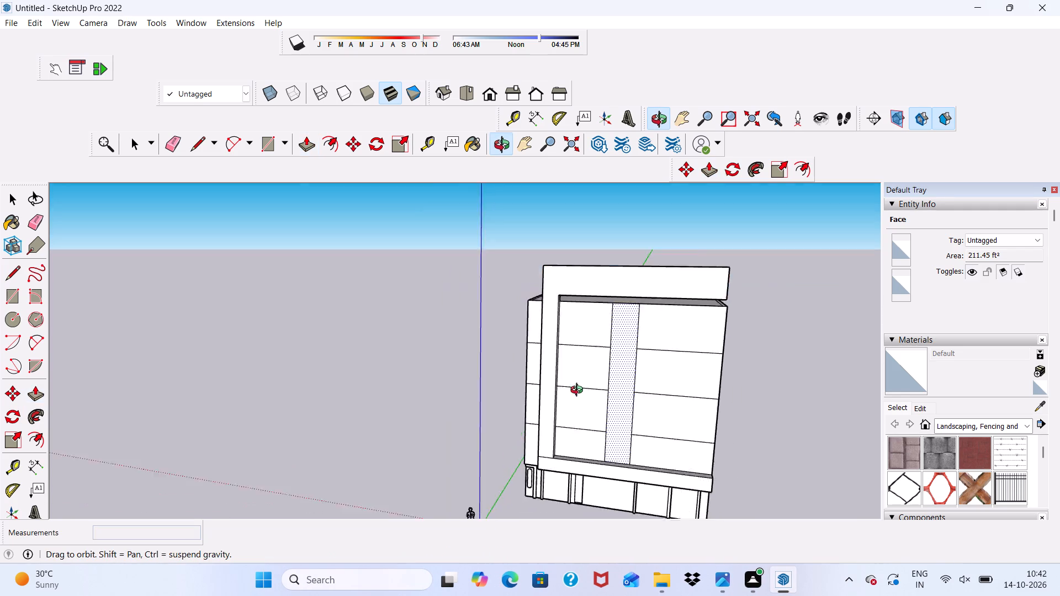
middle_drag(579, 391, 499, 424)
scroll(614, 395, up, 1)
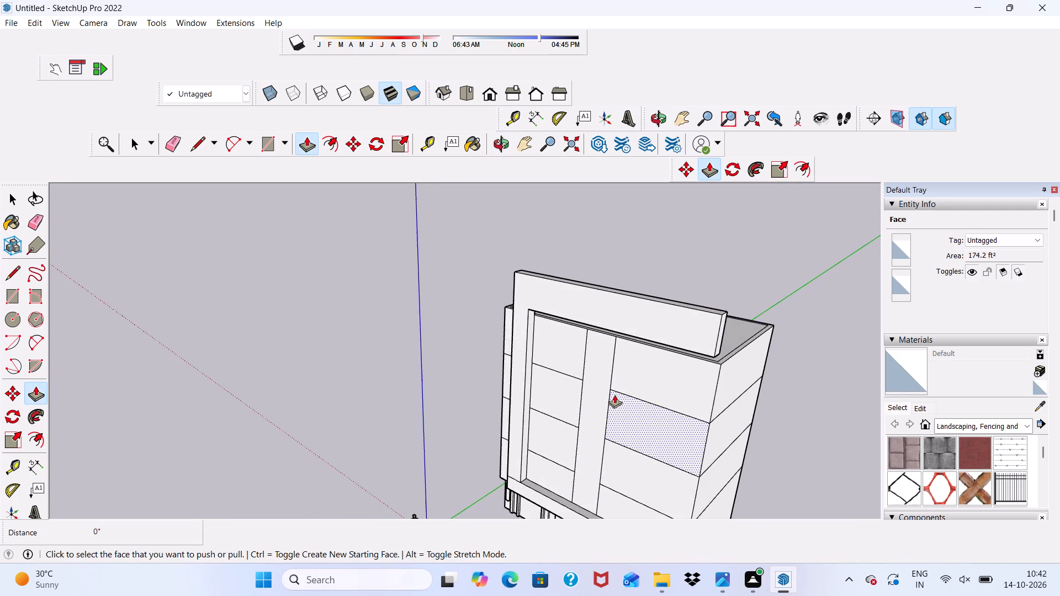
scroll(614, 395, up, 3)
click(589, 359)
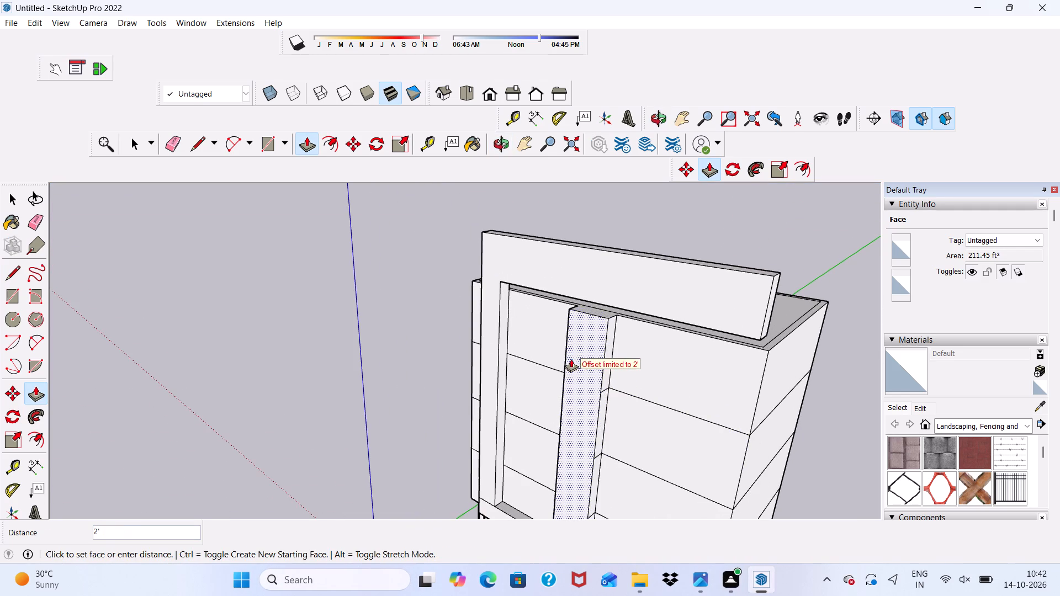
ctrl+drag(536, 384, 529, 385)
scroll(515, 385, down, 2)
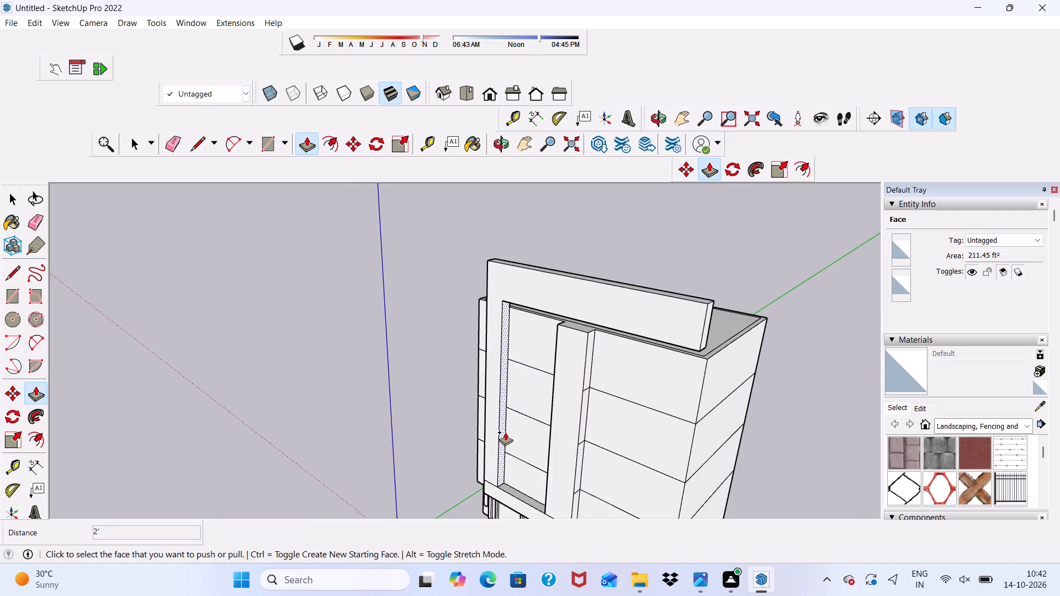
scroll(505, 436, down, 3)
middle_drag(529, 456, 789, 421)
scroll(530, 456, down, 1)
scroll(642, 392, up, 8)
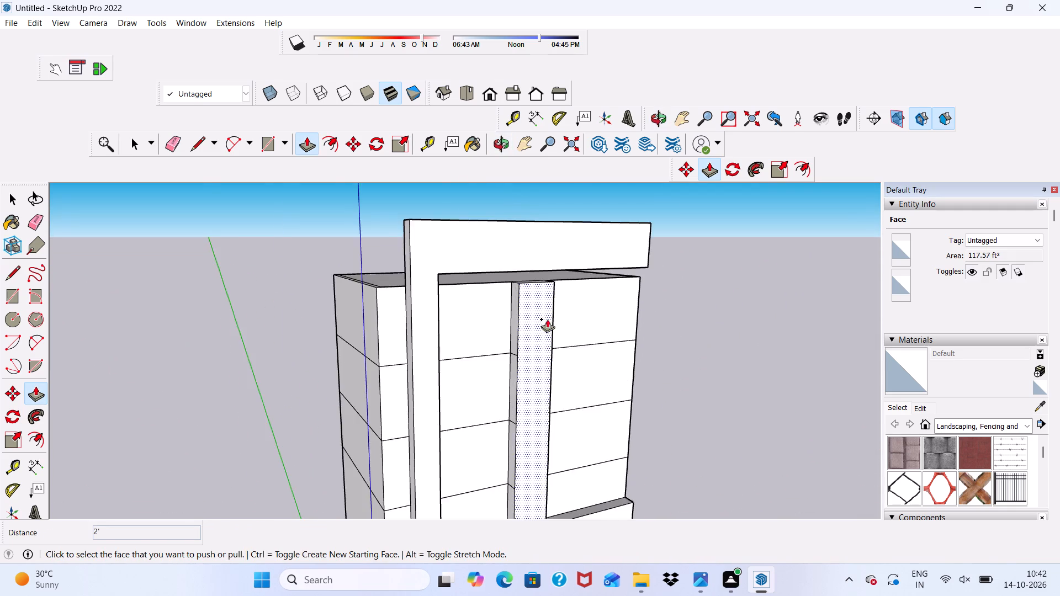
scroll(547, 319, up, 3)
key(space)
Draw a rectangle about 17' 5" by 10" along the top storey's floor line, from the central pier to the facade's right edge.
scroll(501, 318, up, 3)
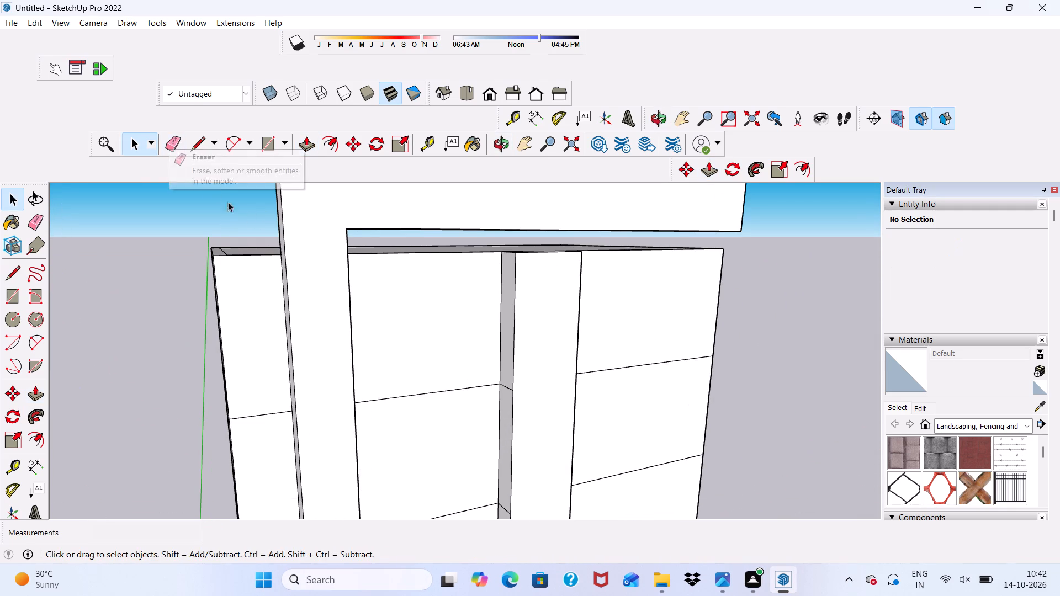
double_click(362, 240)
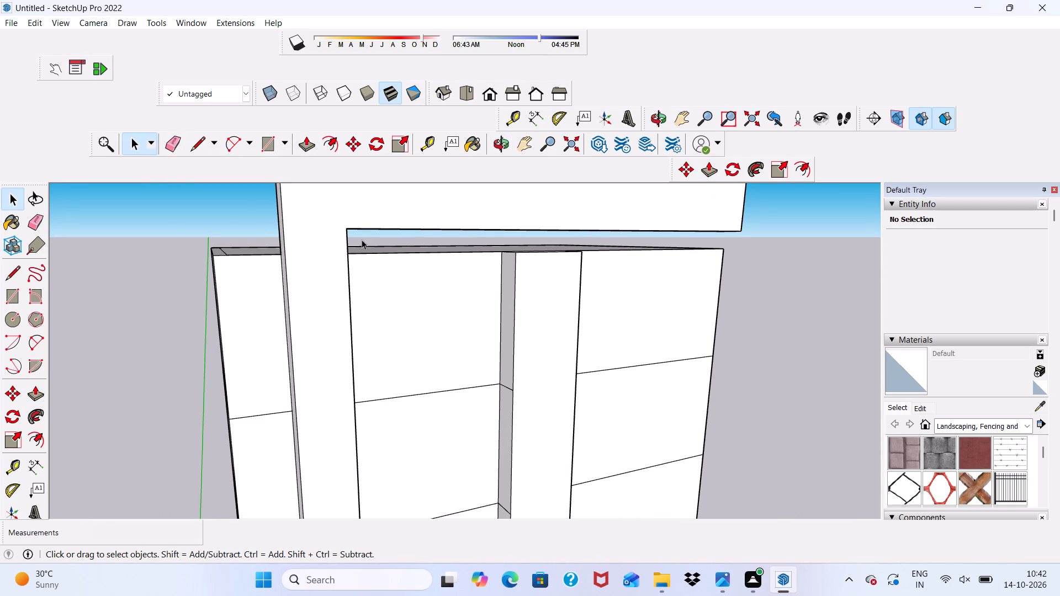
scroll(348, 254, down, 4)
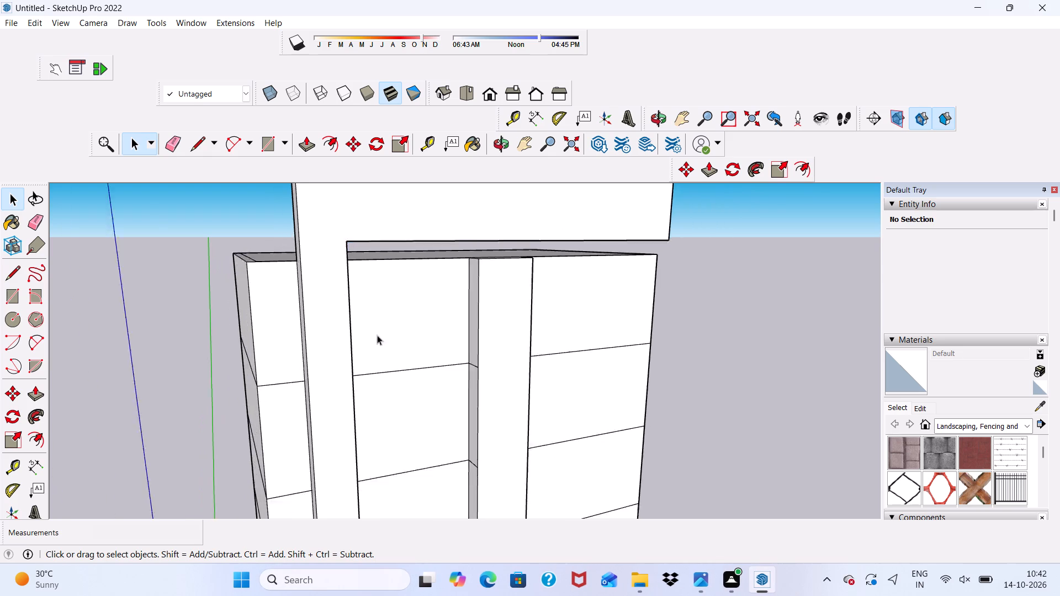
middle_drag(518, 379, 326, 367)
scroll(518, 379, down, 1)
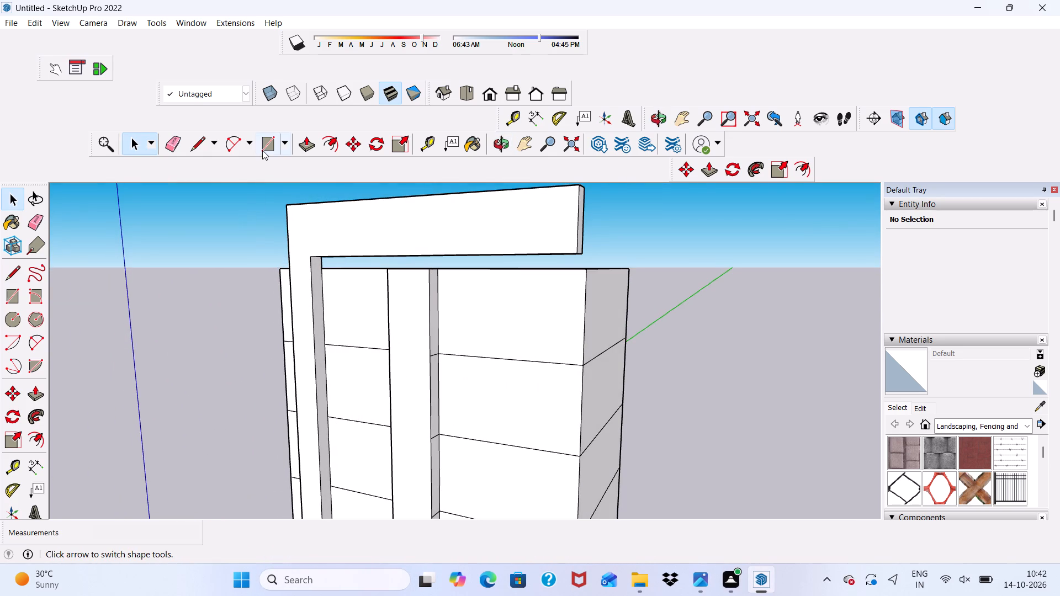
click(267, 141)
scroll(561, 398, up, 5)
scroll(431, 343, up, 4)
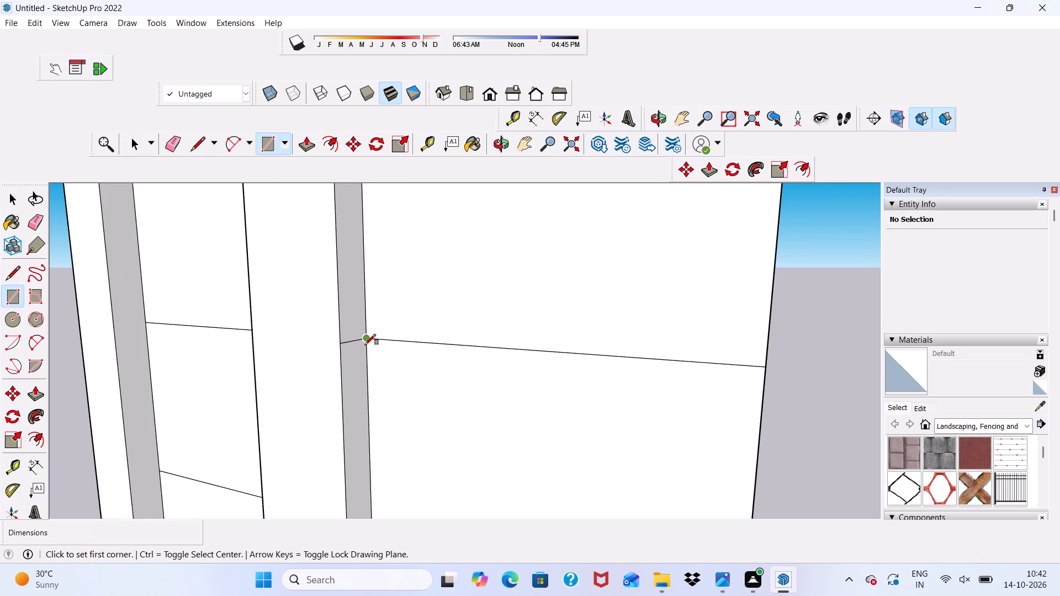
click(369, 337)
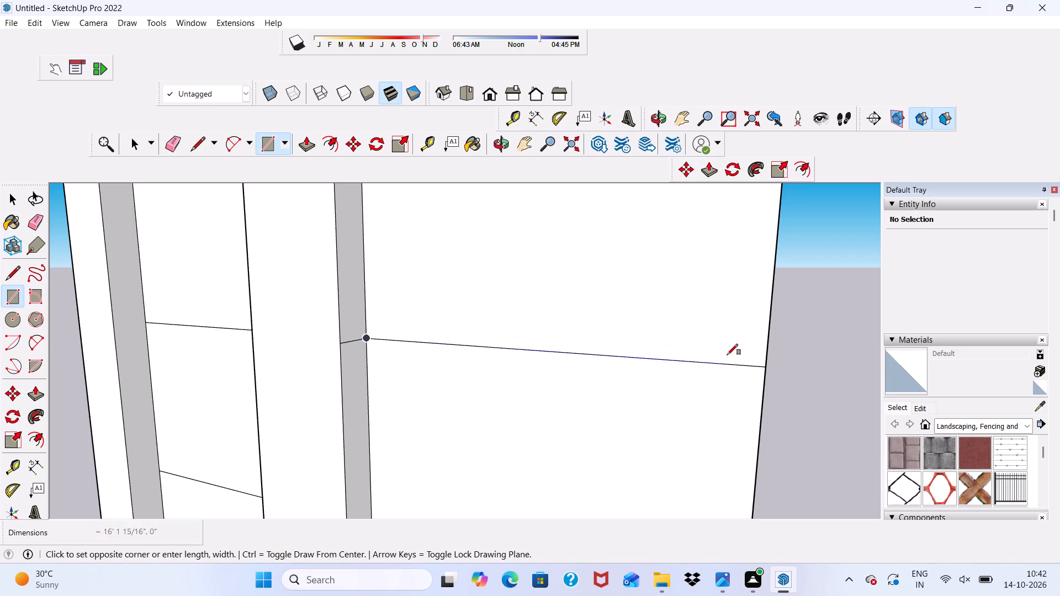
click(765, 344)
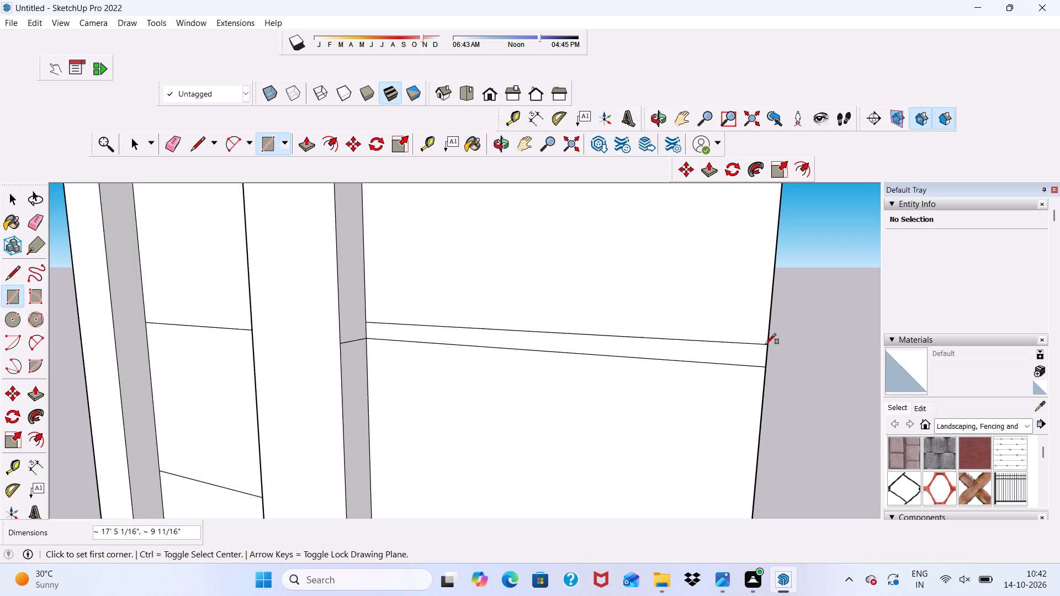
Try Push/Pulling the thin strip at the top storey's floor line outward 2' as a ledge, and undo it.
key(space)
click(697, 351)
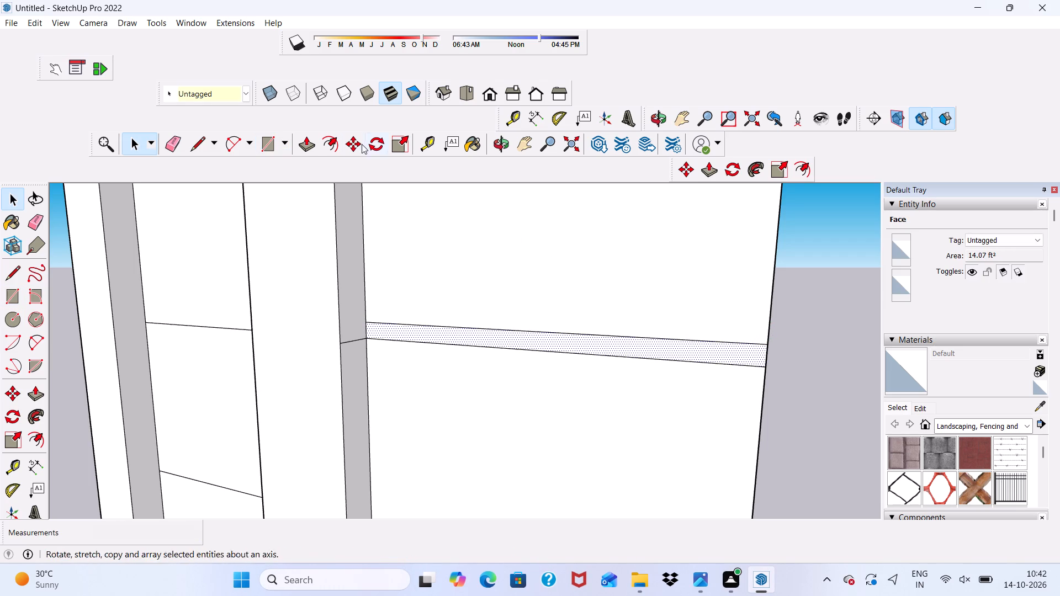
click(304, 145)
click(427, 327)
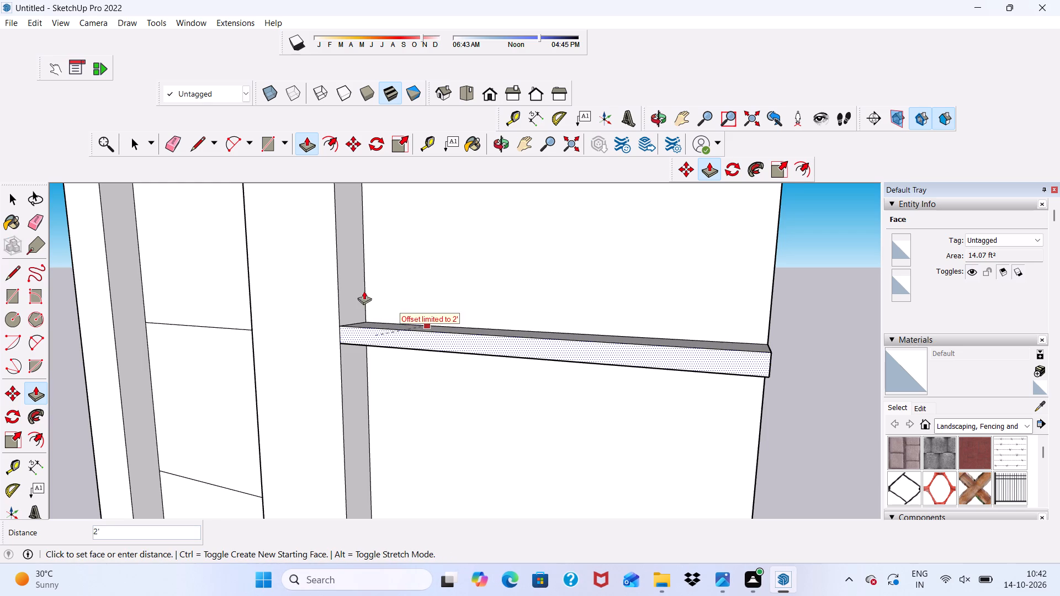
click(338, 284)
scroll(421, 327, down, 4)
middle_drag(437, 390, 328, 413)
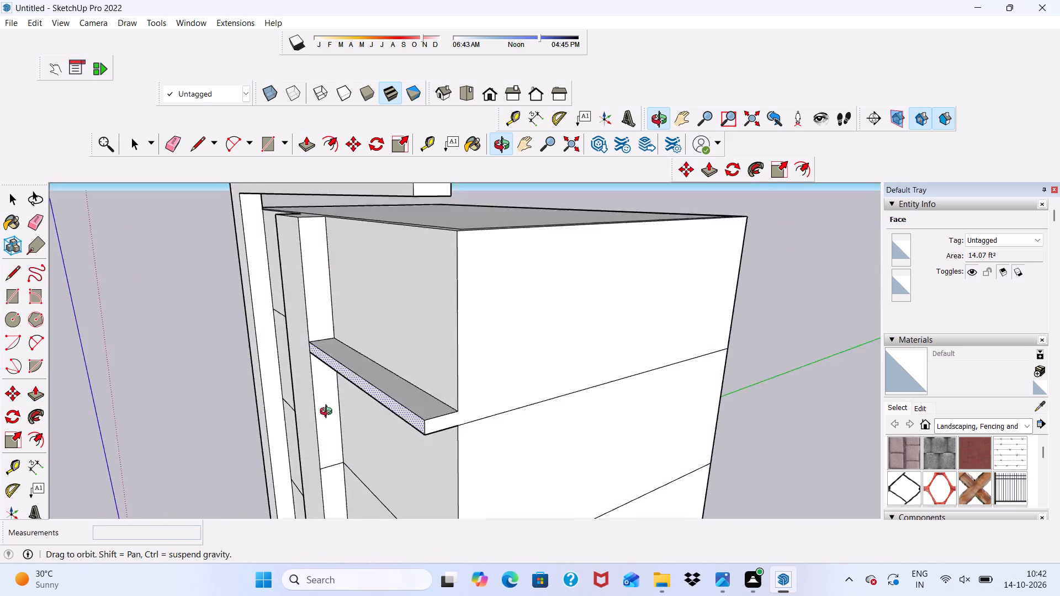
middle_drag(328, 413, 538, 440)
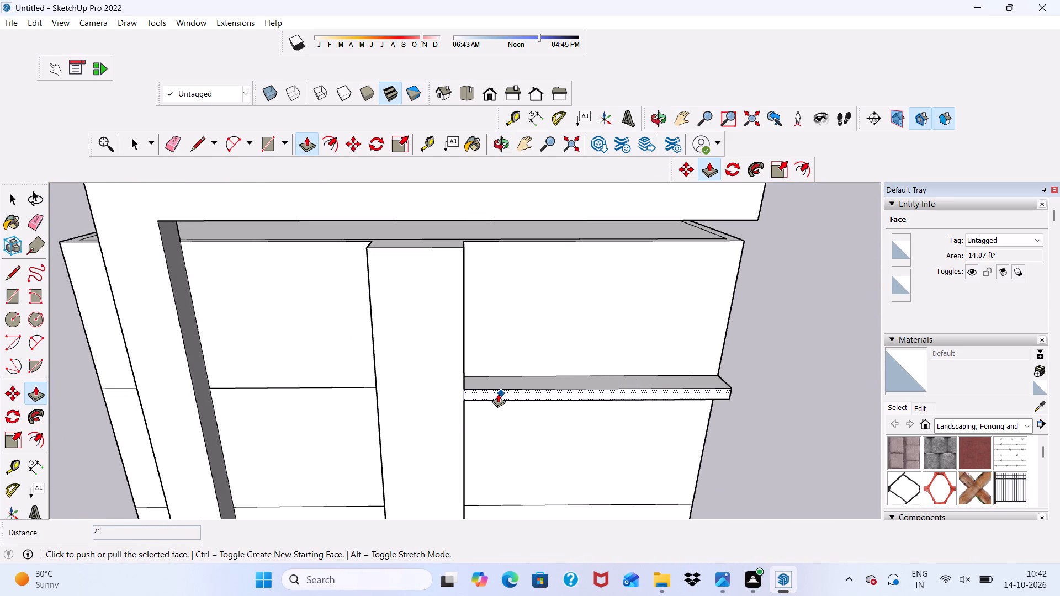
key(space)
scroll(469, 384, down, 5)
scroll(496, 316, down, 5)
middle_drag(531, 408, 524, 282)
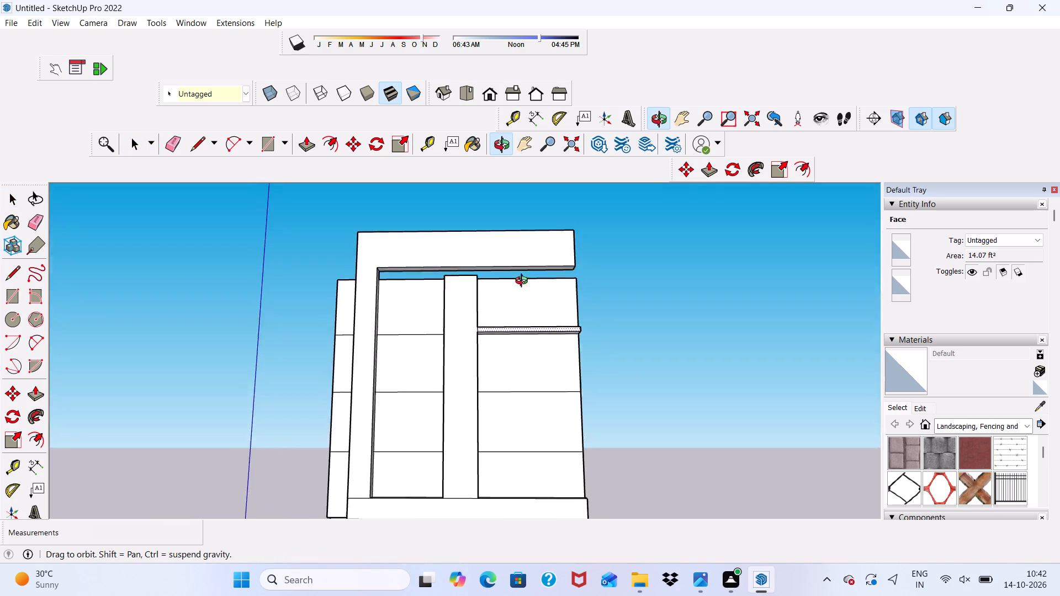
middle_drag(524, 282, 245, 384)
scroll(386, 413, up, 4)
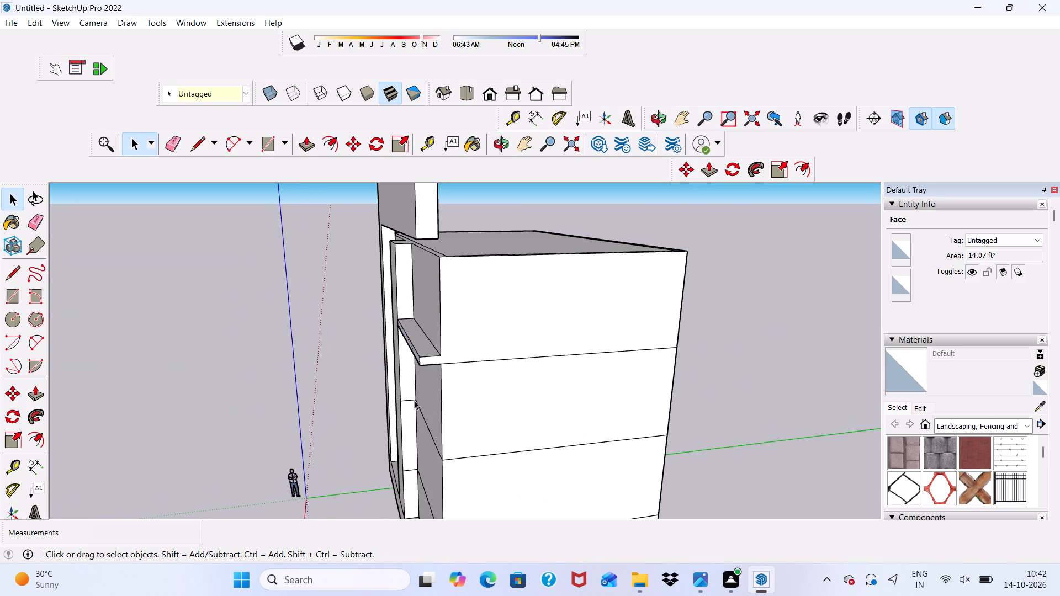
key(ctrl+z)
Copy the thin strip at the top storey's floor line about 10' straight down to the floor line below.
scroll(416, 312, up, 5)
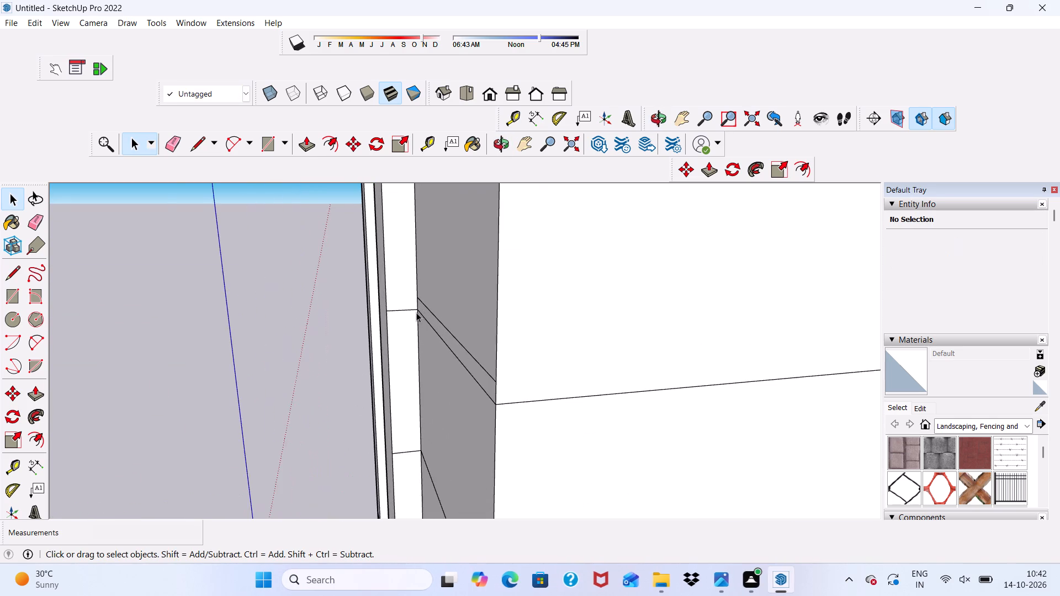
scroll(420, 323, up, 4)
double_click(478, 351)
scroll(471, 297, down, 2)
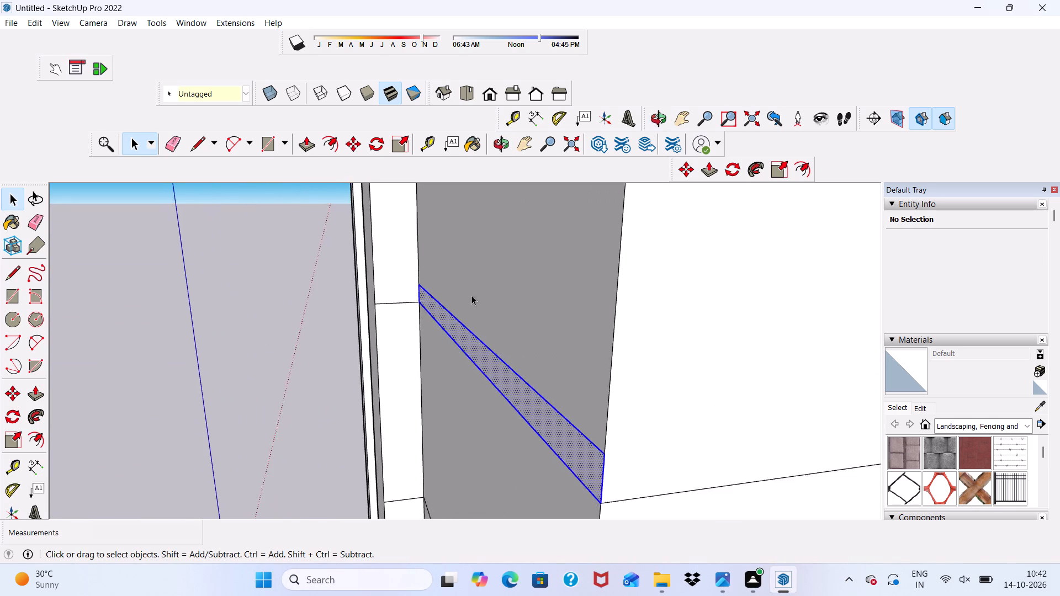
scroll(471, 295, down, 9)
middle_drag(527, 343, 705, 312)
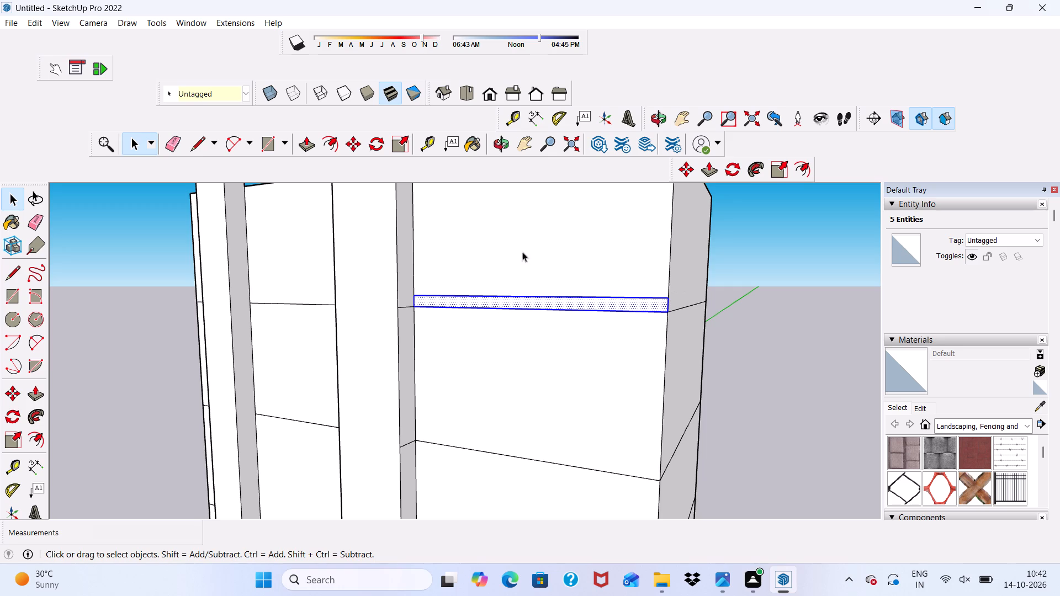
click(348, 141)
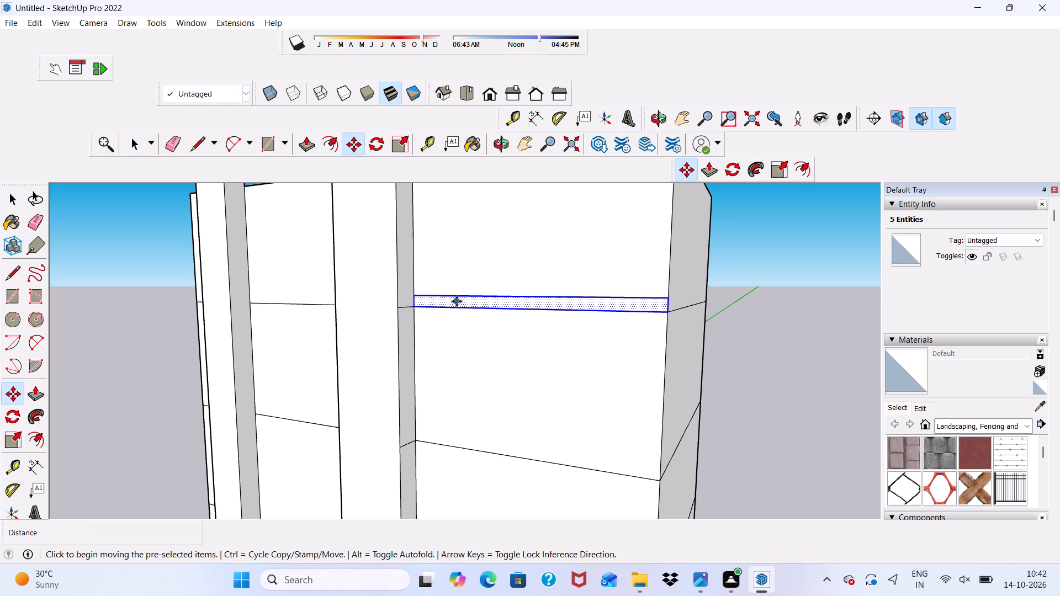
click(458, 297)
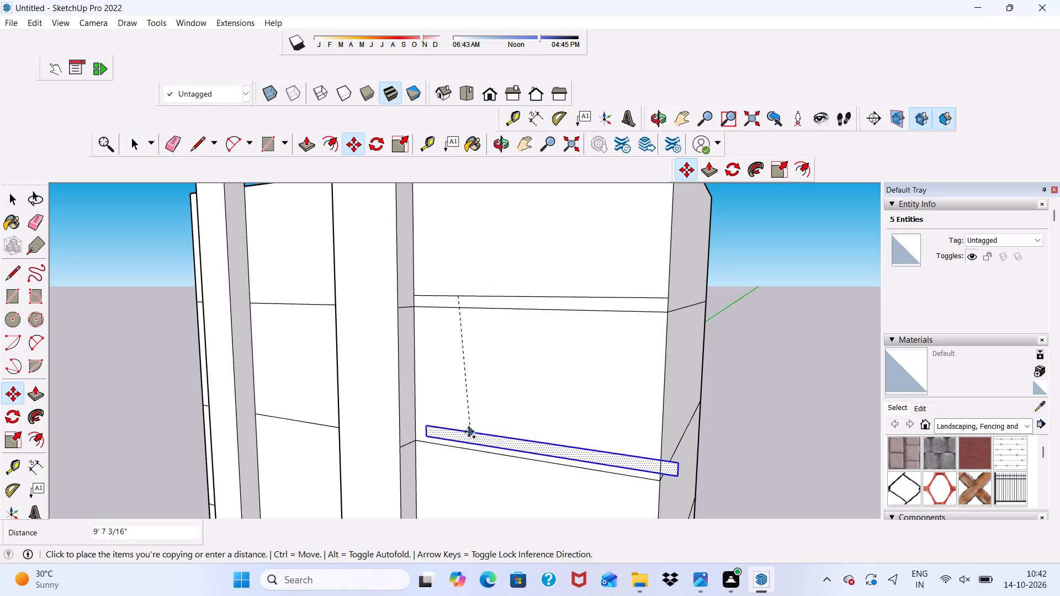
scroll(454, 436, up, 4)
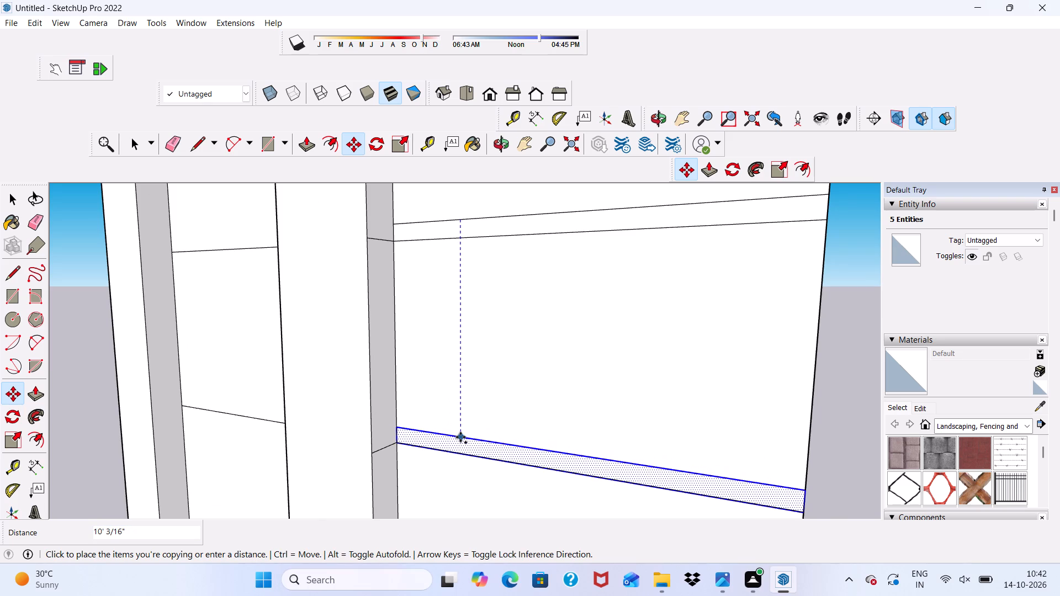
click(460, 437)
key(space)
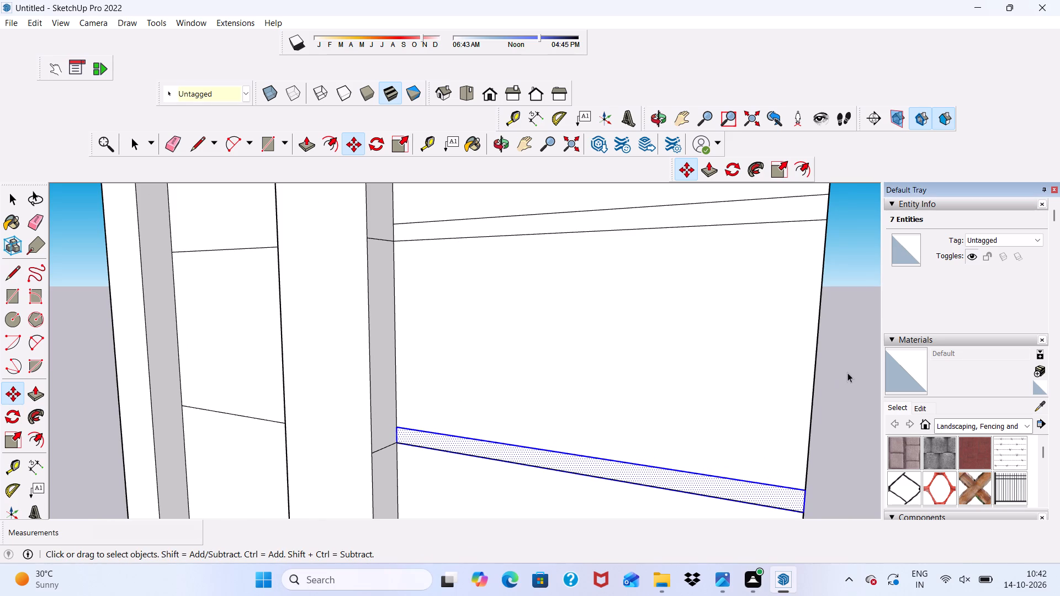
click(847, 372)
scroll(515, 336, down, 4)
scroll(523, 414, up, 9)
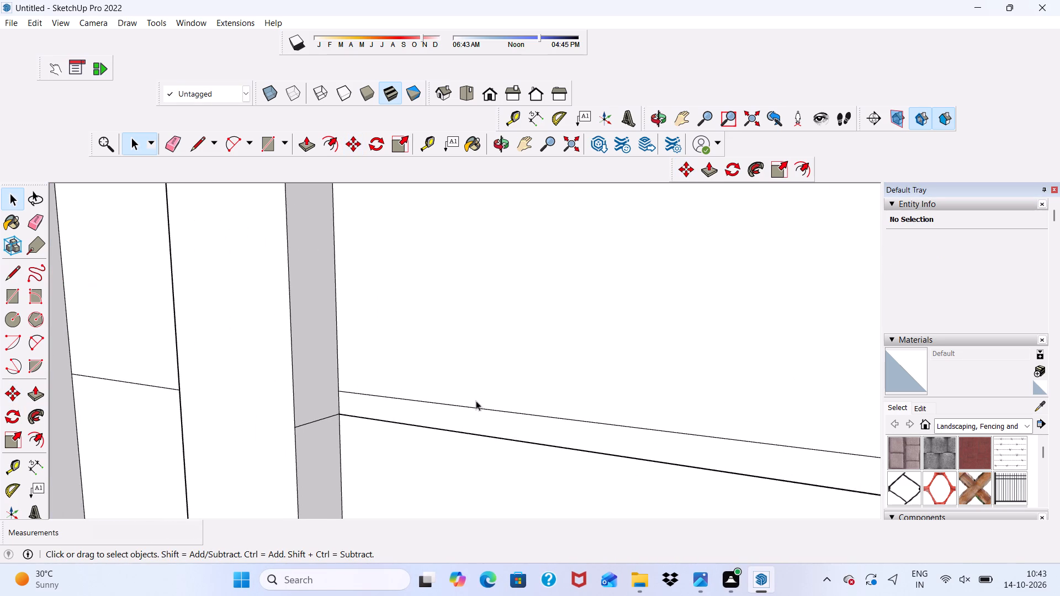
scroll(443, 397, down, 5)
middle_drag(416, 421, 524, 412)
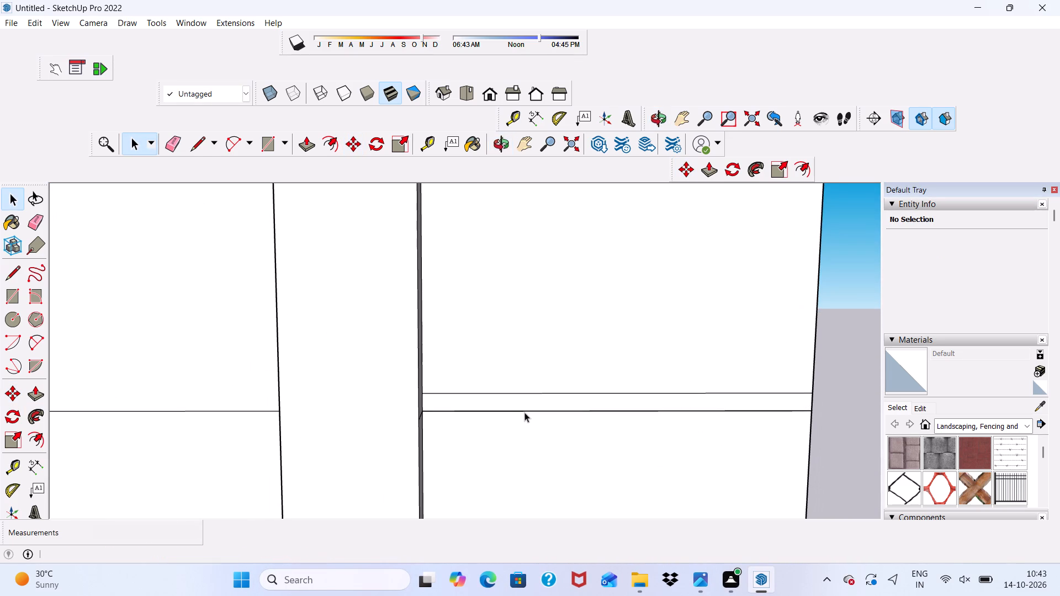
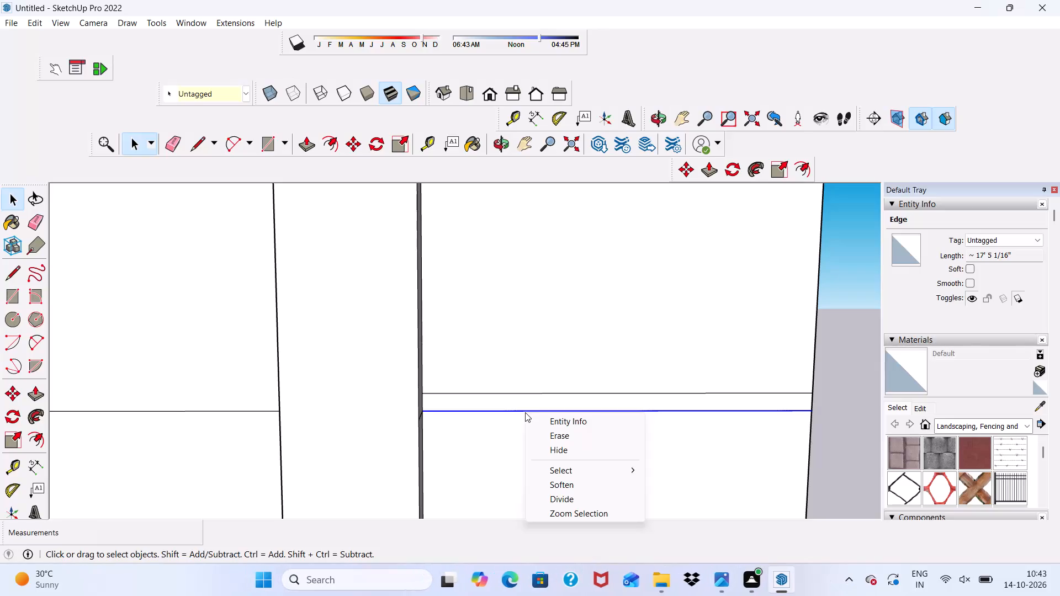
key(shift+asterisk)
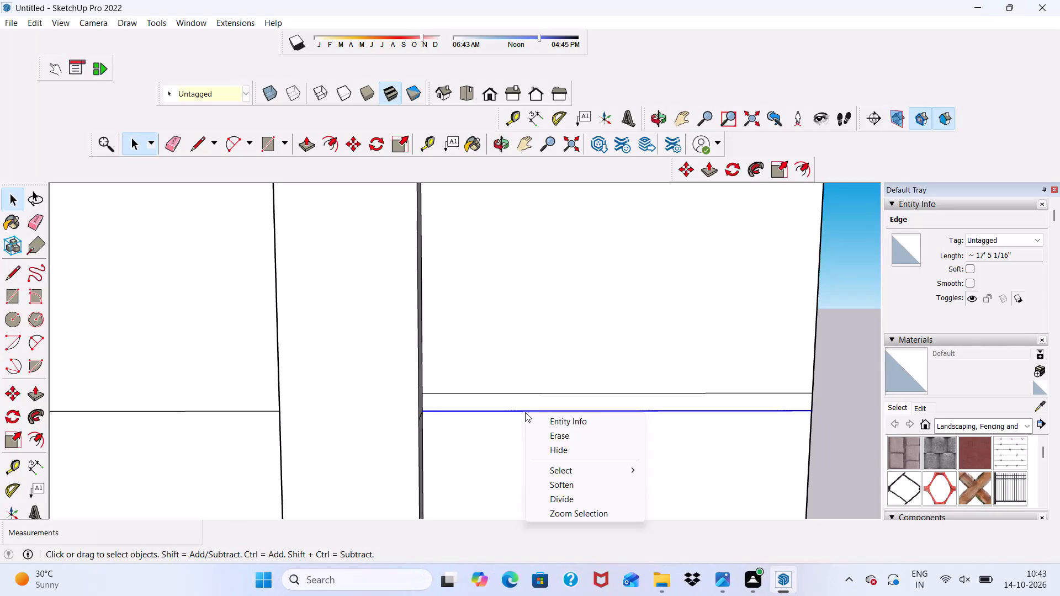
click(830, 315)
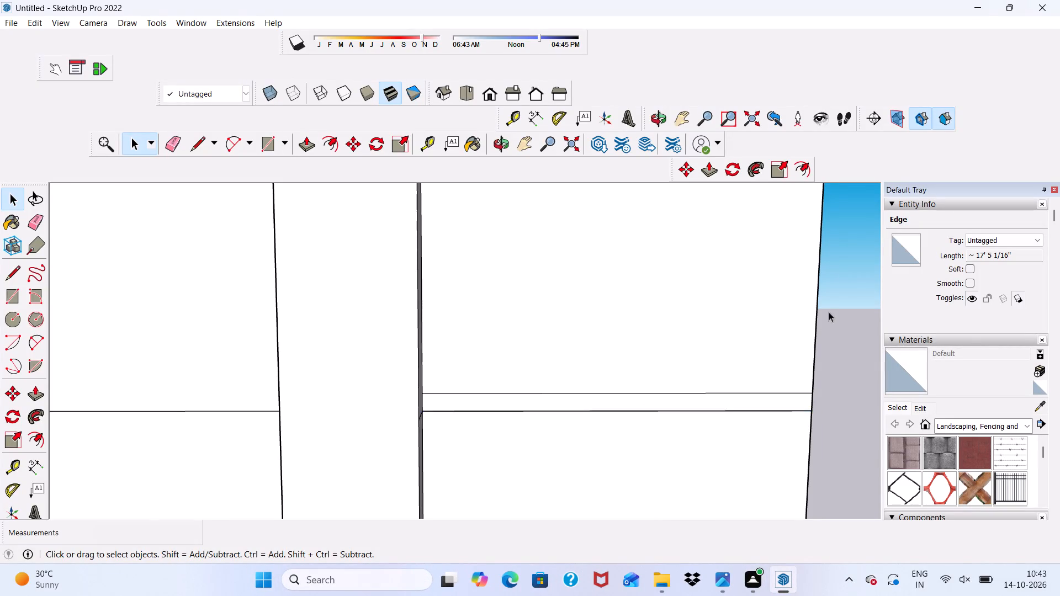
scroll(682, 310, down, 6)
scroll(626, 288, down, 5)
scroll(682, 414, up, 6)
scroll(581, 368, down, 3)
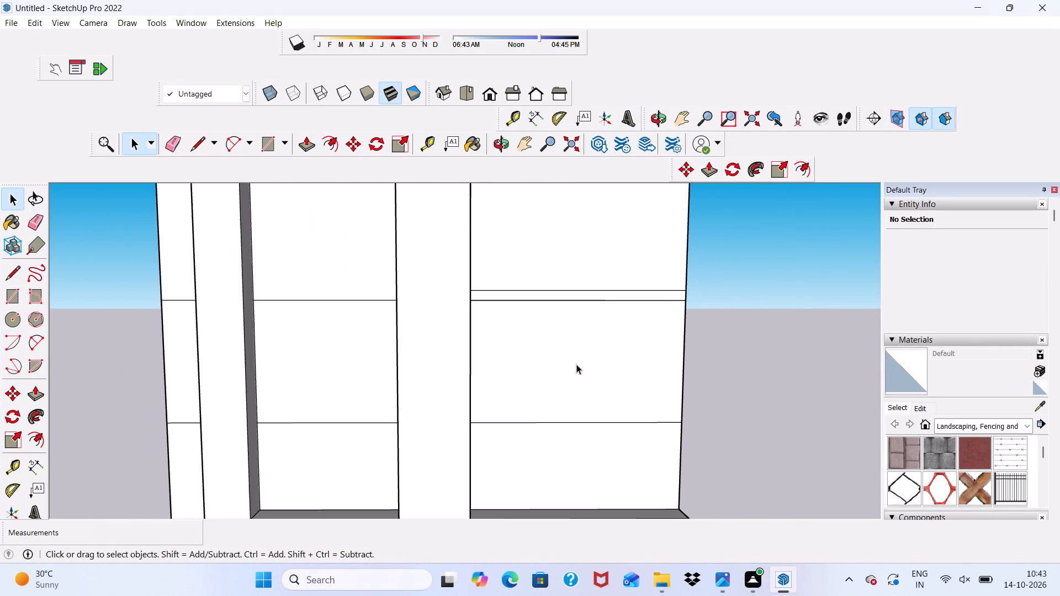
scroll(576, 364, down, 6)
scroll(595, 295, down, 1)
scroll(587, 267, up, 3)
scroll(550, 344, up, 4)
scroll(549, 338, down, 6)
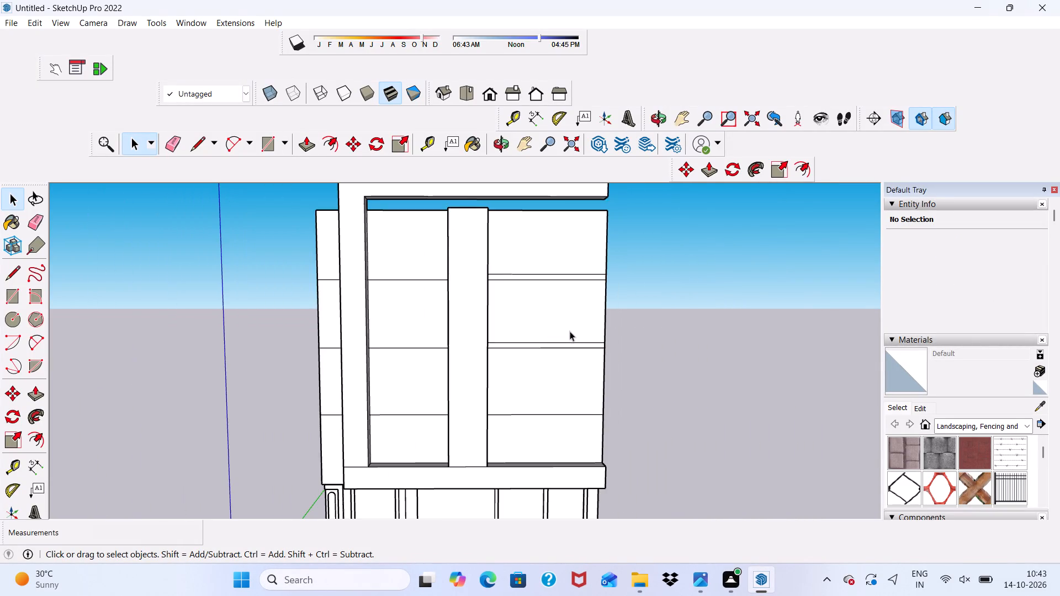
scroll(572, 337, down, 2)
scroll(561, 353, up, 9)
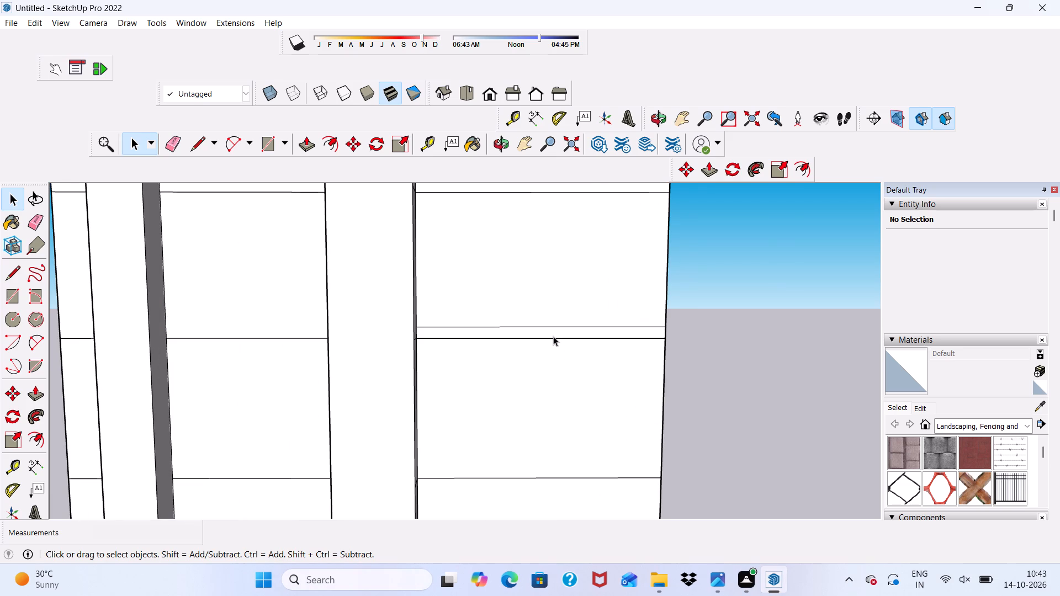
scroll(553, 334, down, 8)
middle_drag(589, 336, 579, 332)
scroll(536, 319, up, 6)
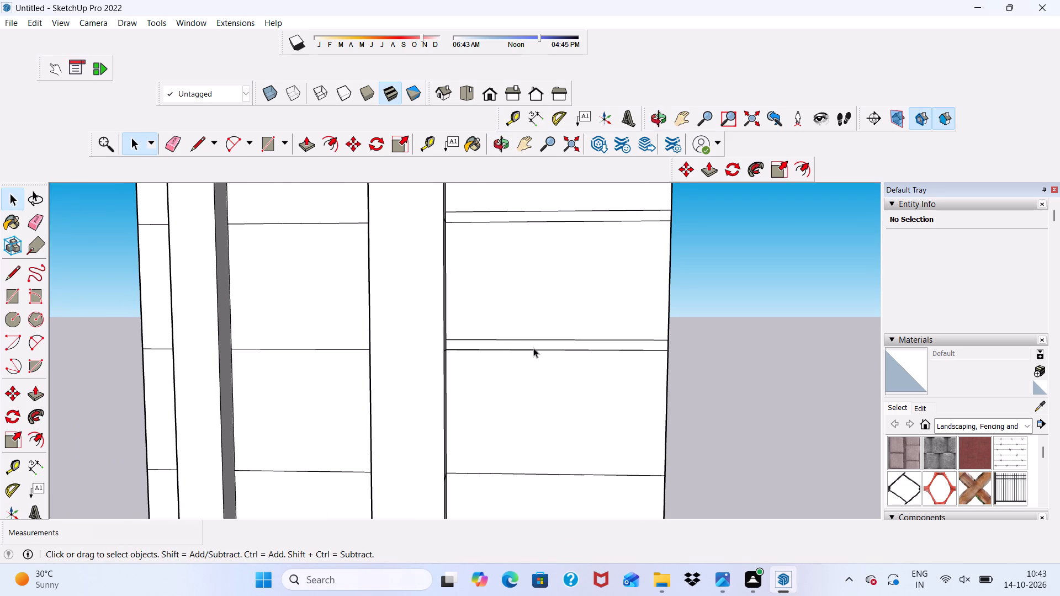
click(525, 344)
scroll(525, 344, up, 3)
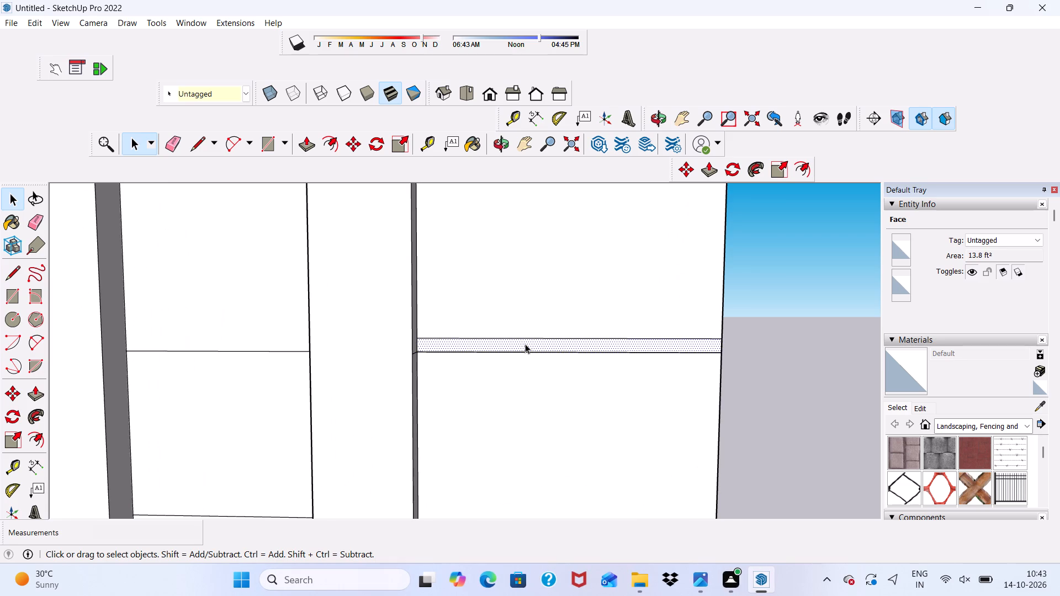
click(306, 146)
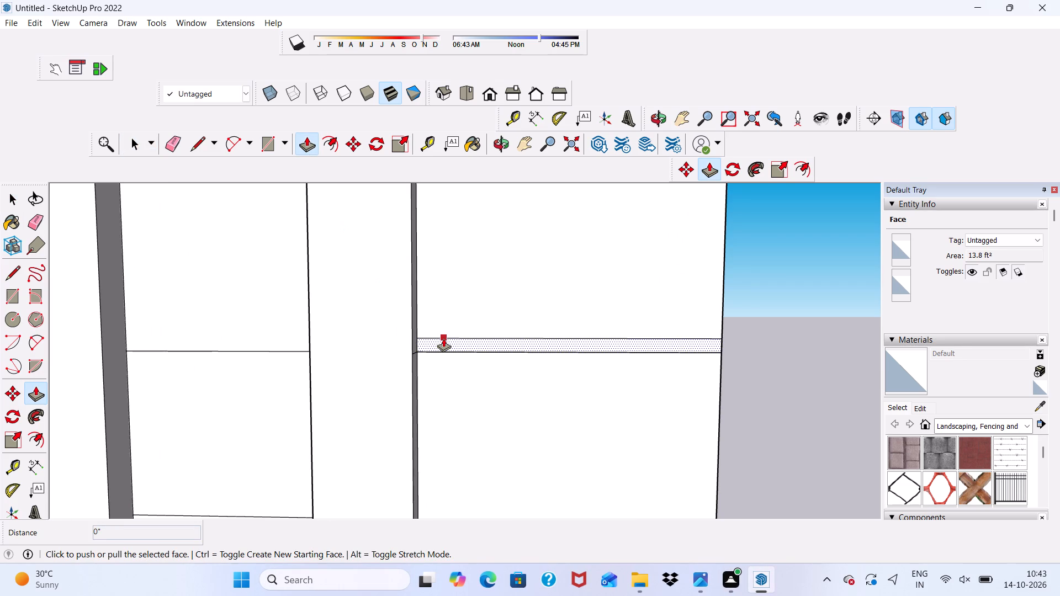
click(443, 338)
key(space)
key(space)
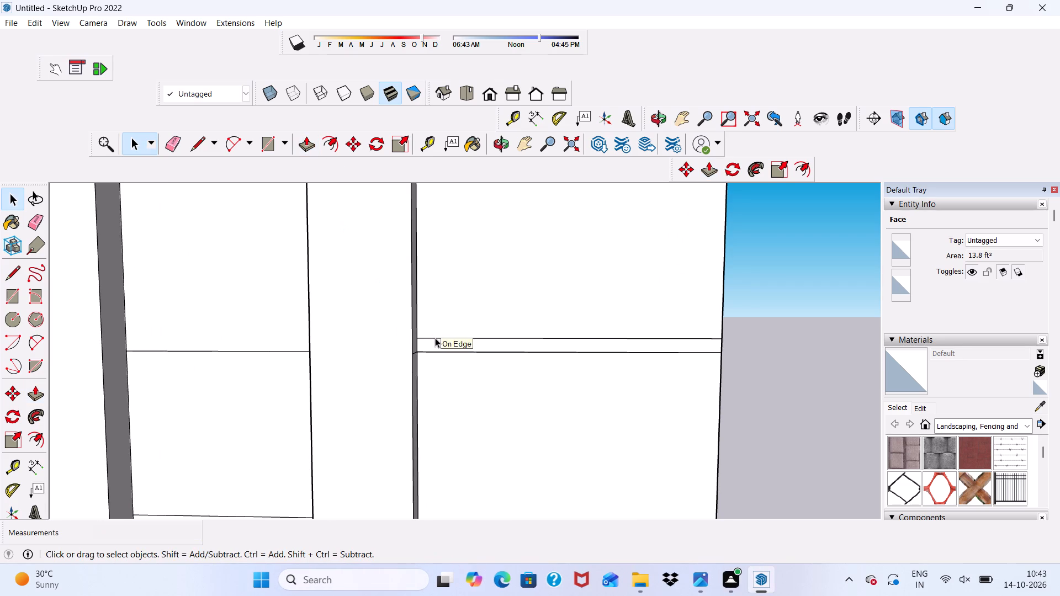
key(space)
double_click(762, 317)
Copy the lower thin facade strip about 10' straight down to the next floor line below.
scroll(543, 339, up, 4)
scroll(544, 339, down, 1)
middle_drag(544, 339, 471, 394)
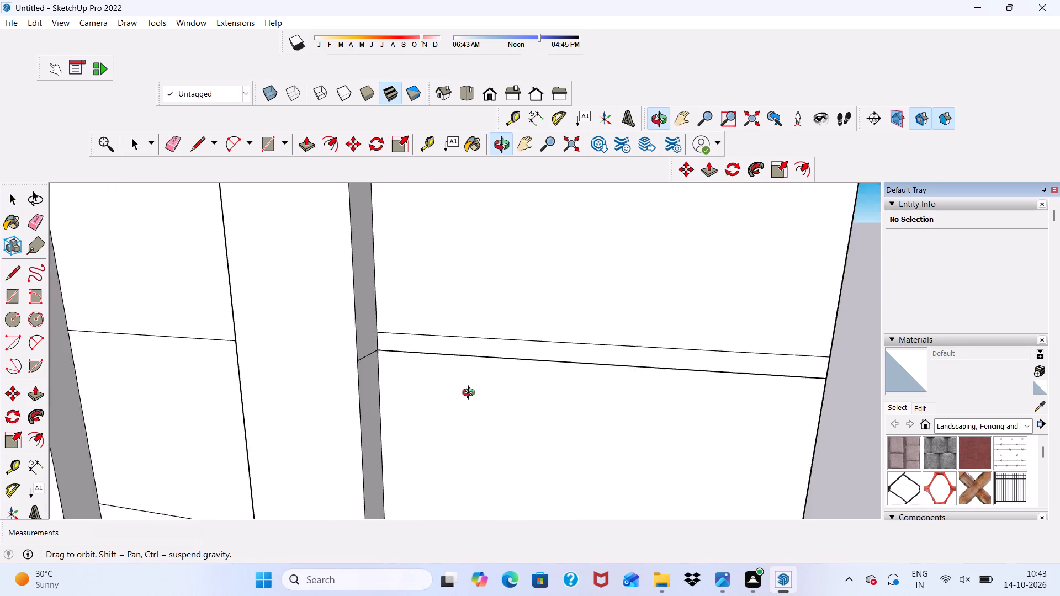
middle_drag(471, 394, 425, 389)
scroll(597, 348, up, 5)
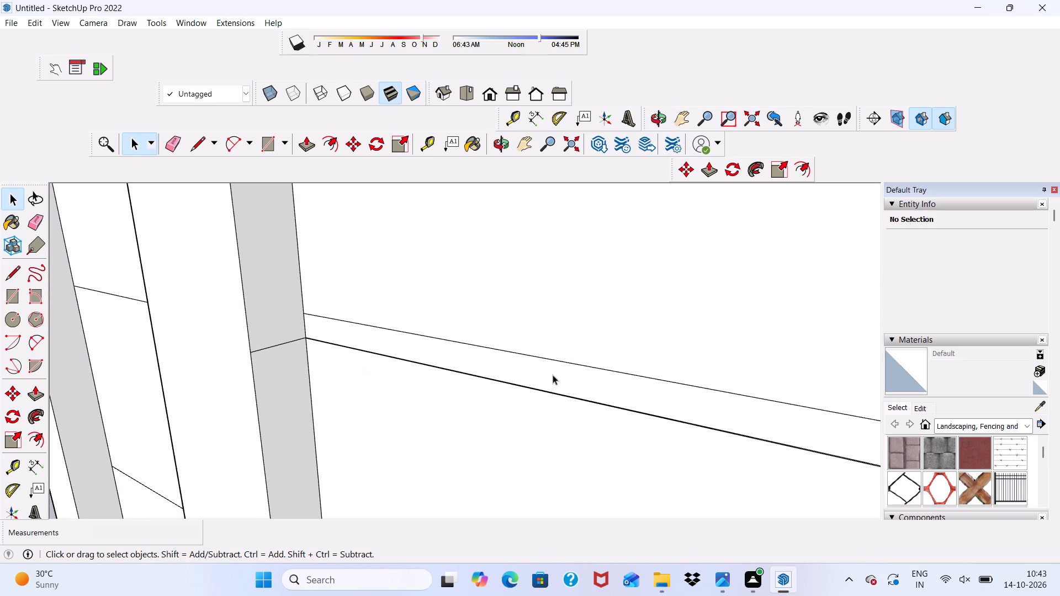
double_click(553, 375)
click(355, 143)
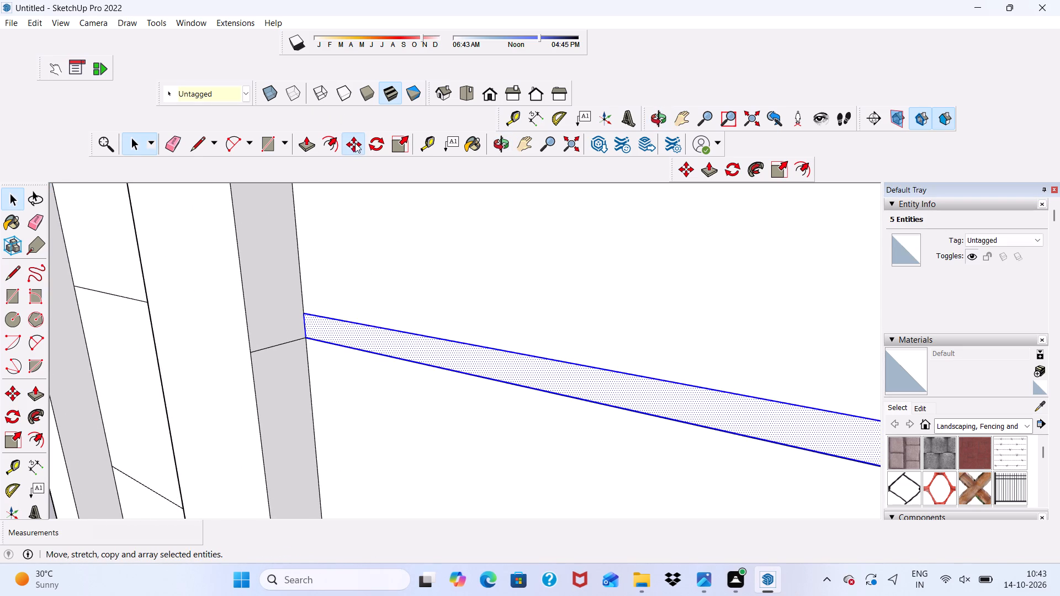
click(394, 349)
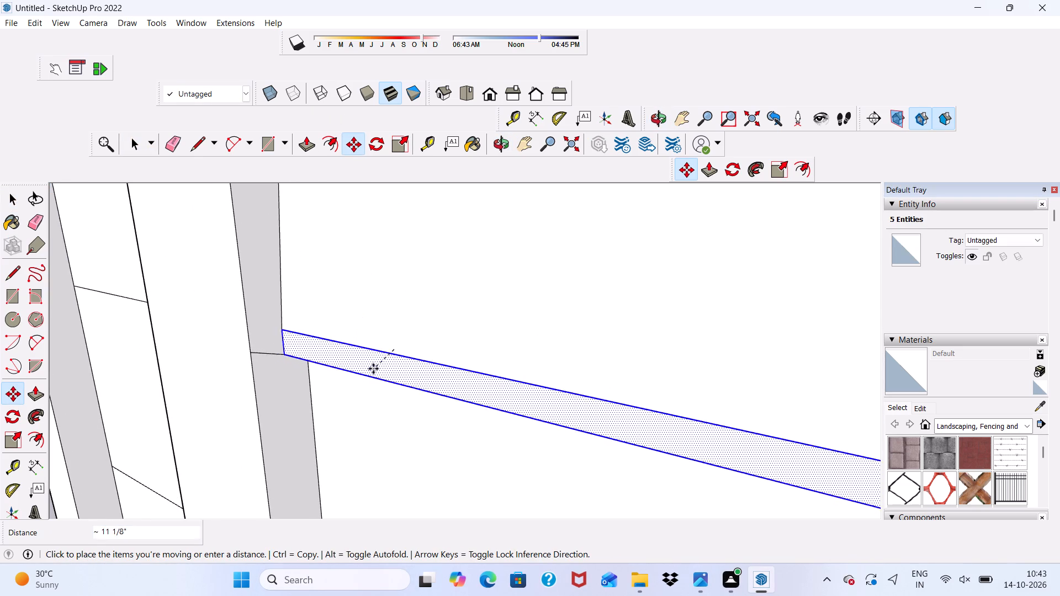
scroll(399, 282, down, 5)
scroll(422, 214, down, 6)
scroll(412, 409, up, 7)
scroll(419, 396, down, 6)
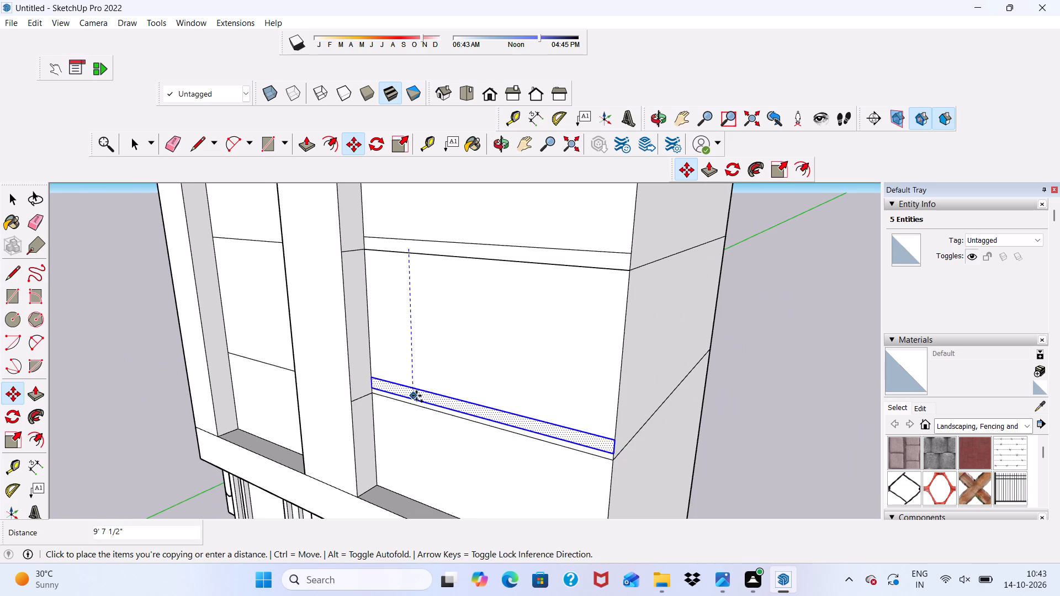
scroll(416, 400, up, 6)
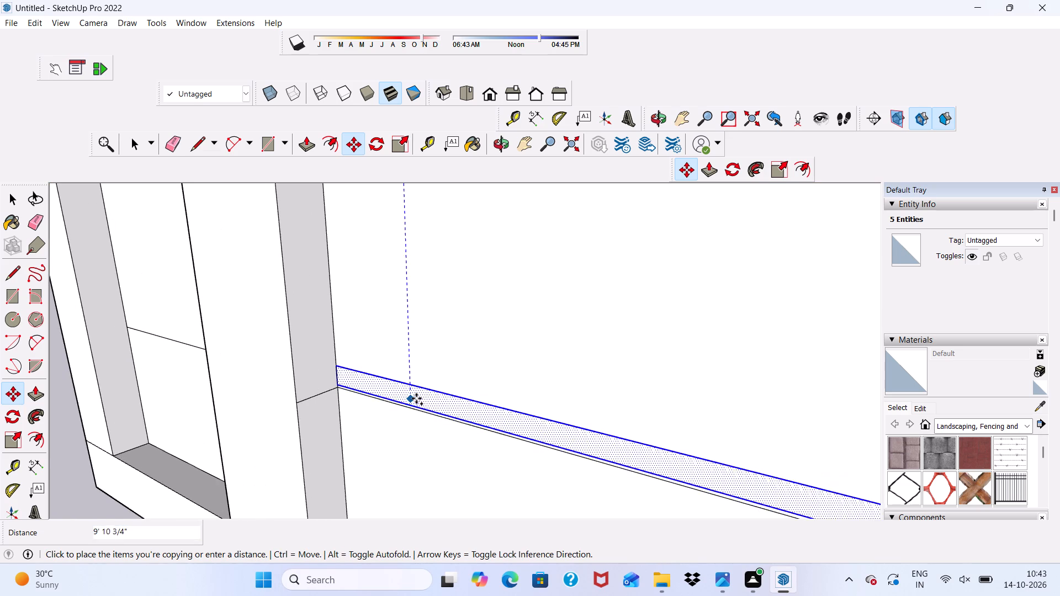
scroll(417, 397, up, 6)
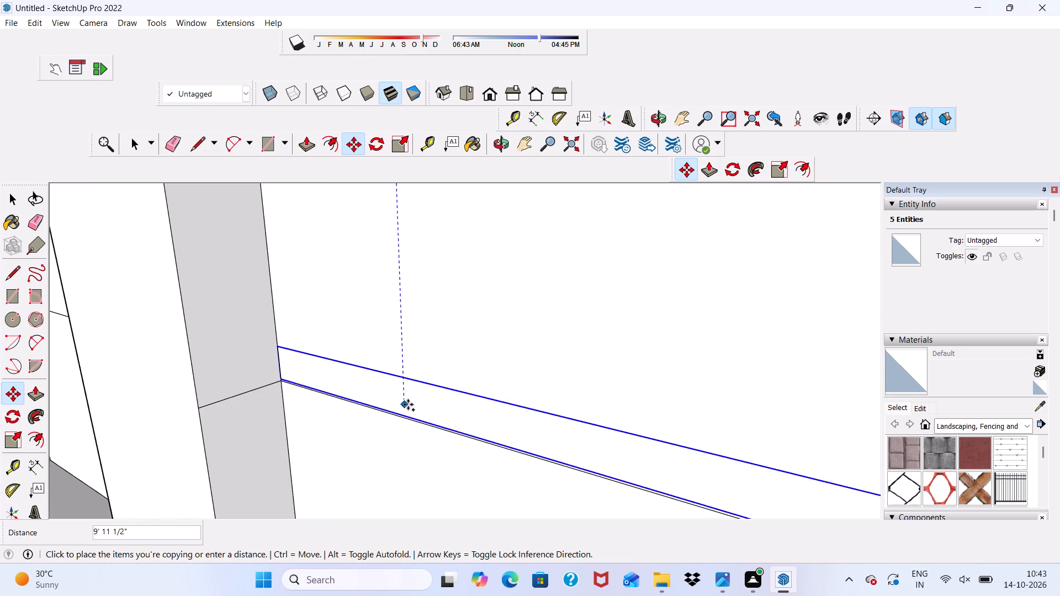
click(406, 407)
scroll(373, 351, down, 7)
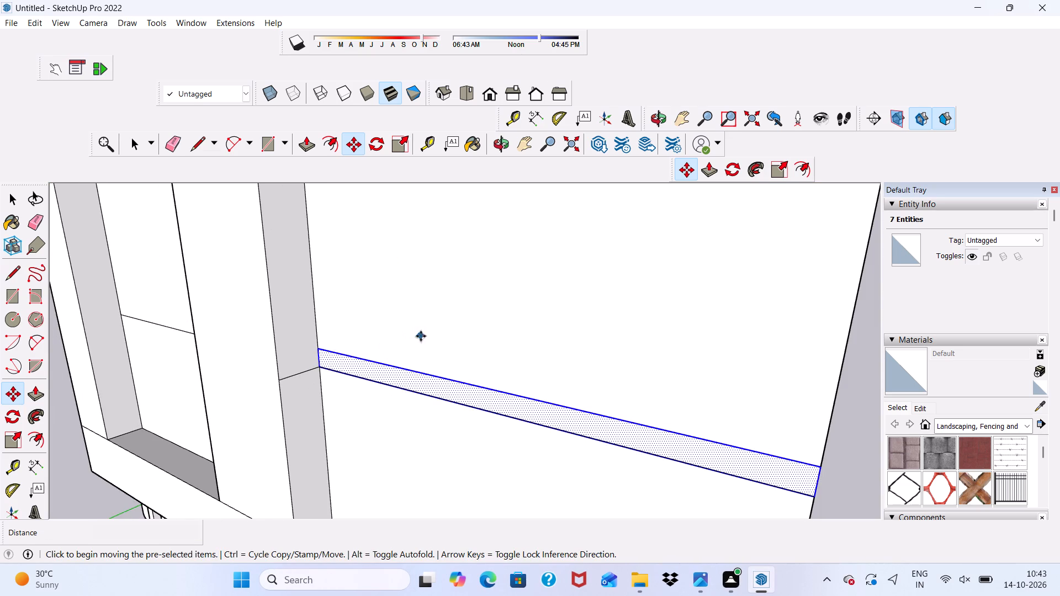
key(space)
scroll(499, 354, down, 4)
click(820, 376)
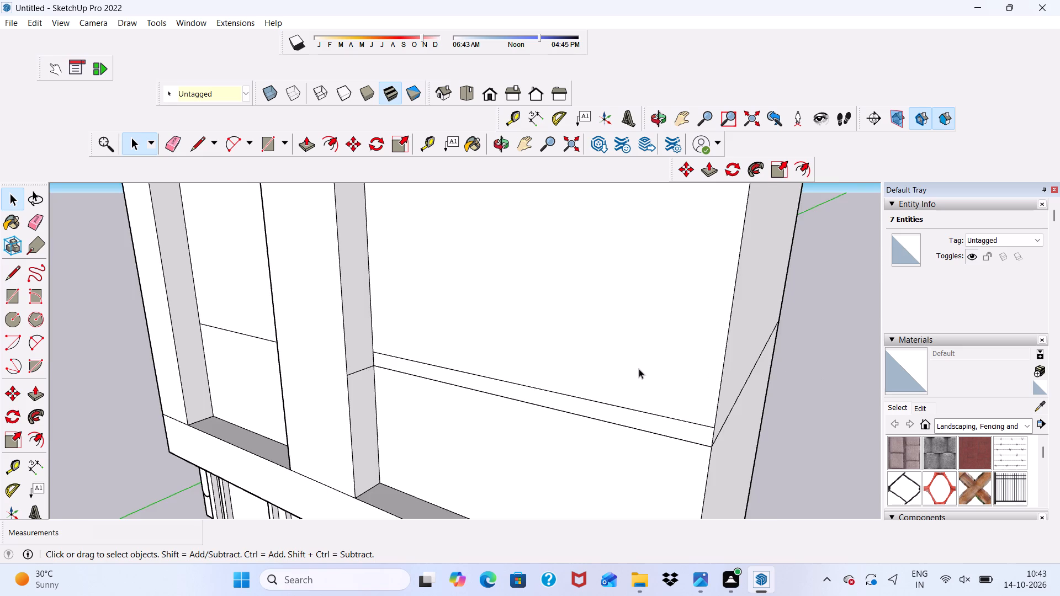
Push/Pull the lowest thin strip between the central pier and the facade's edge outward 2' as a ledge.
scroll(635, 400, up, 6)
click(617, 430)
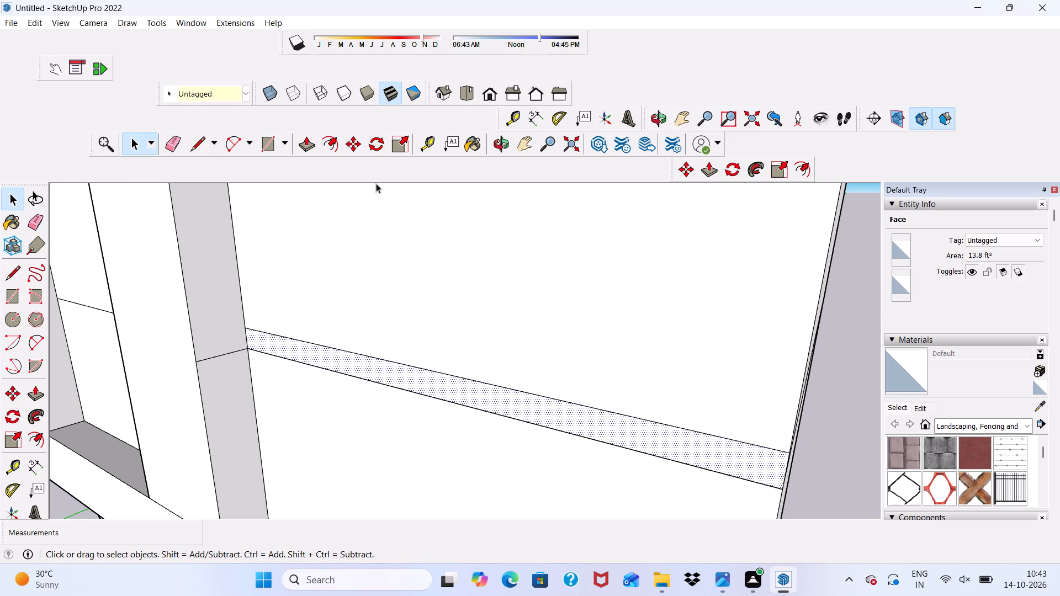
click(304, 151)
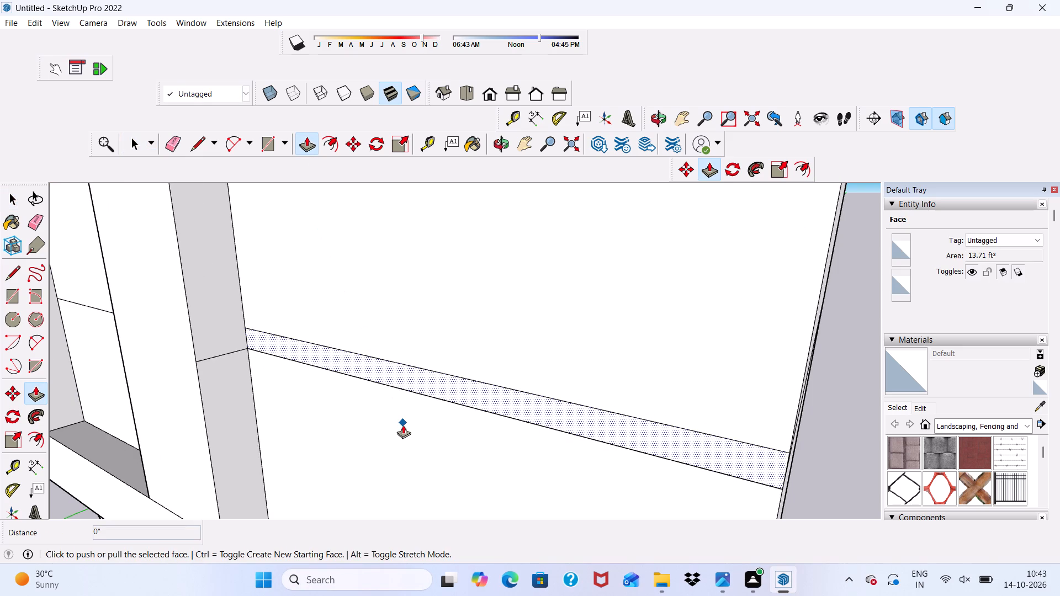
click(415, 389)
scroll(326, 391, down, 6)
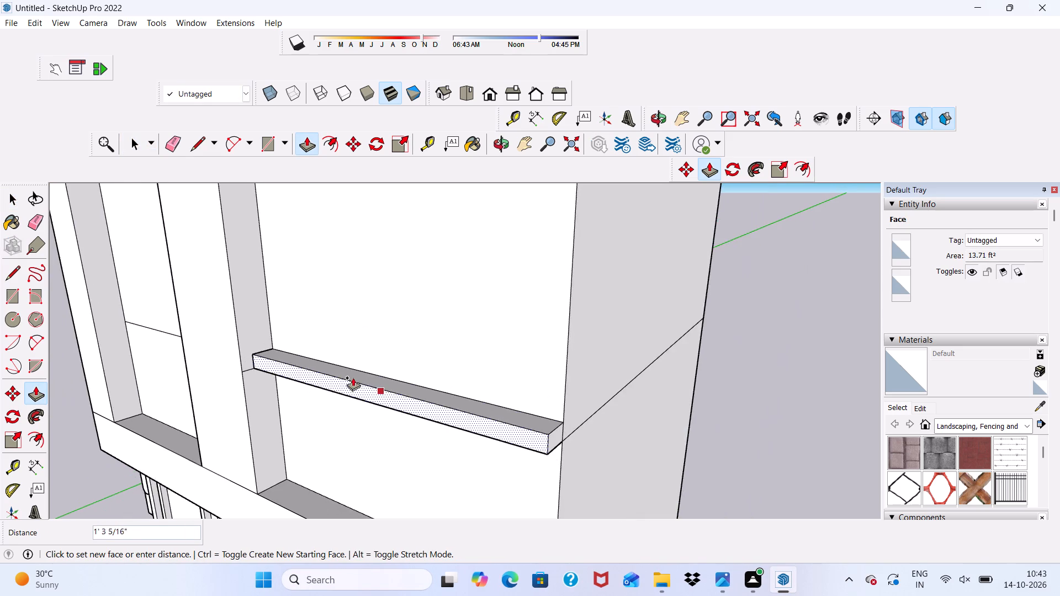
scroll(272, 476, up, 1)
scroll(272, 476, down, 5)
scroll(403, 413, down, 6)
scroll(333, 485, up, 3)
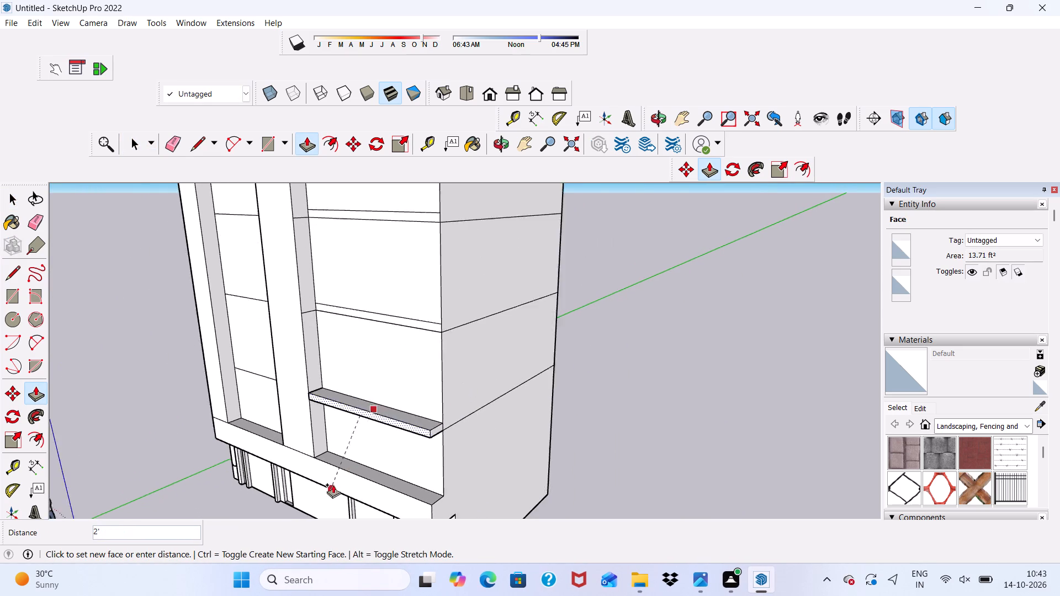
scroll(333, 485, up, 3)
scroll(446, 486, up, 5)
click(425, 493)
scroll(325, 412, down, 3)
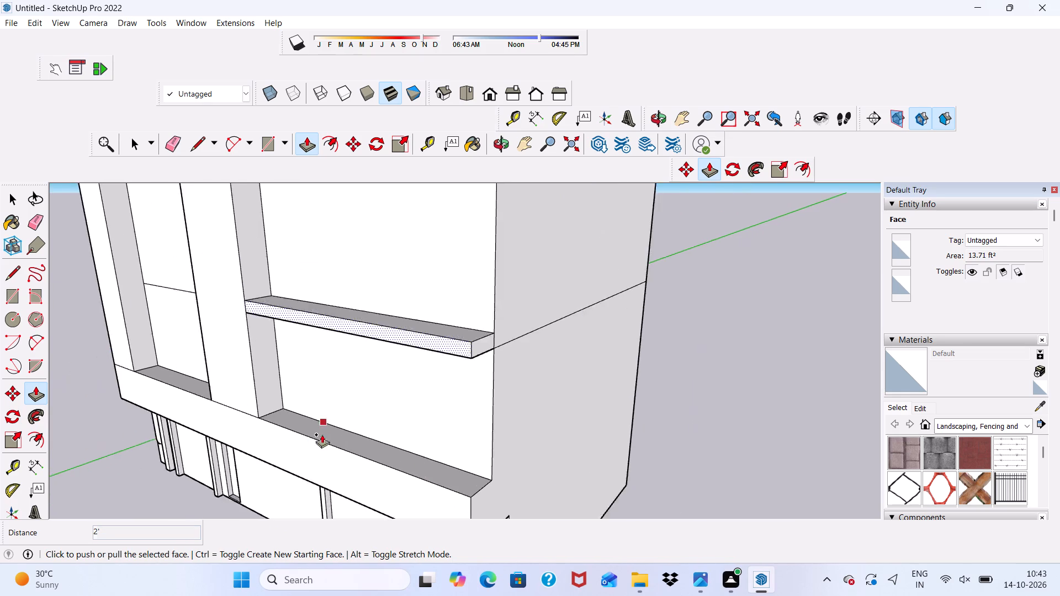
scroll(322, 434, down, 9)
scroll(392, 315, up, 6)
key(space)
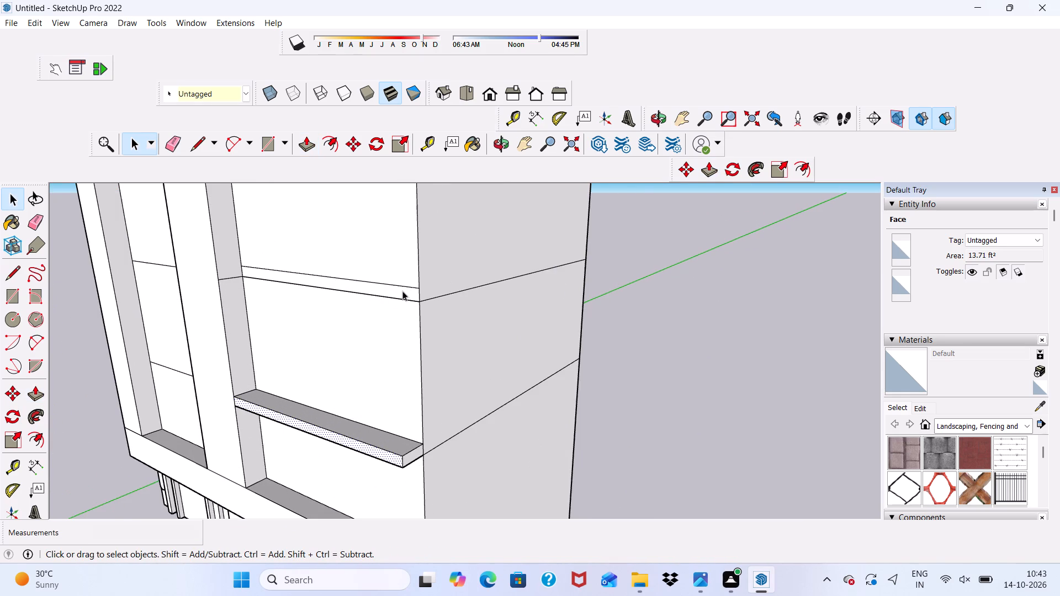
Push/Pull the middle thin strip beside the central pier outward 2', matching the ledge below.
click(402, 288)
scroll(403, 288, up, 5)
click(393, 298)
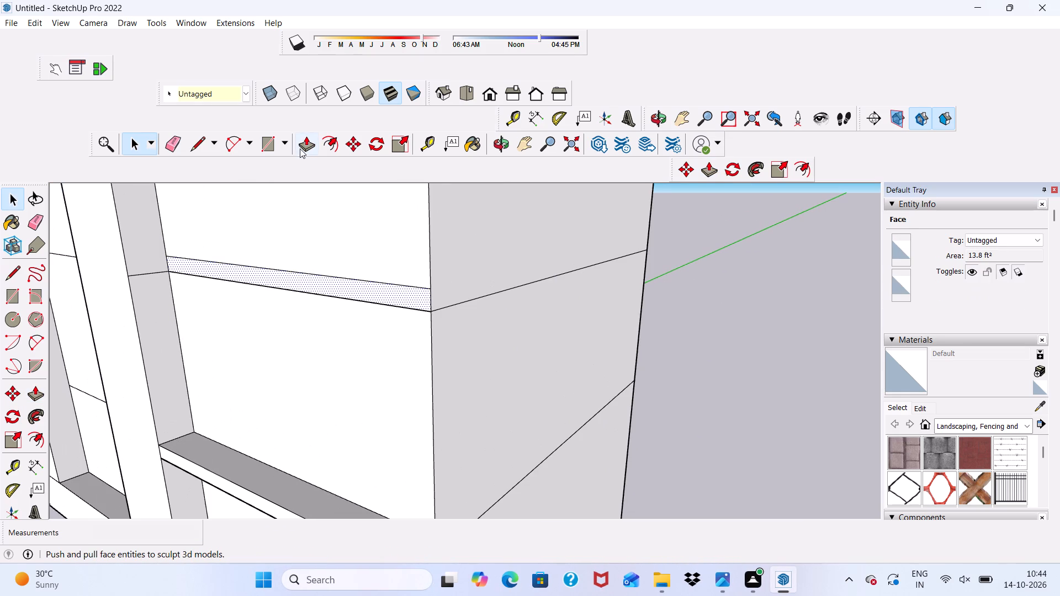
click(304, 140)
click(378, 289)
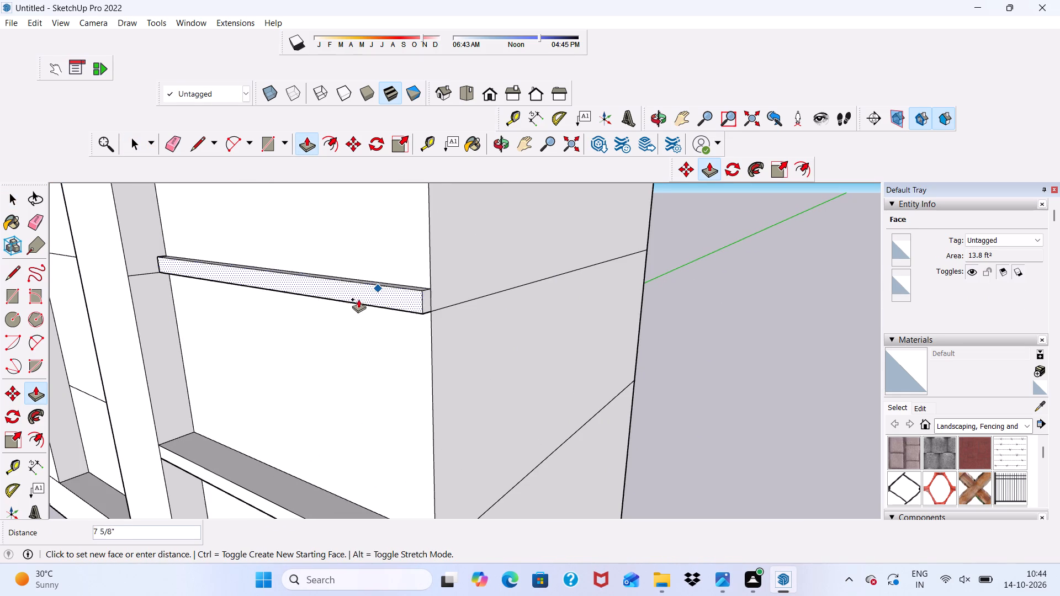
scroll(237, 476, up, 4)
click(243, 490)
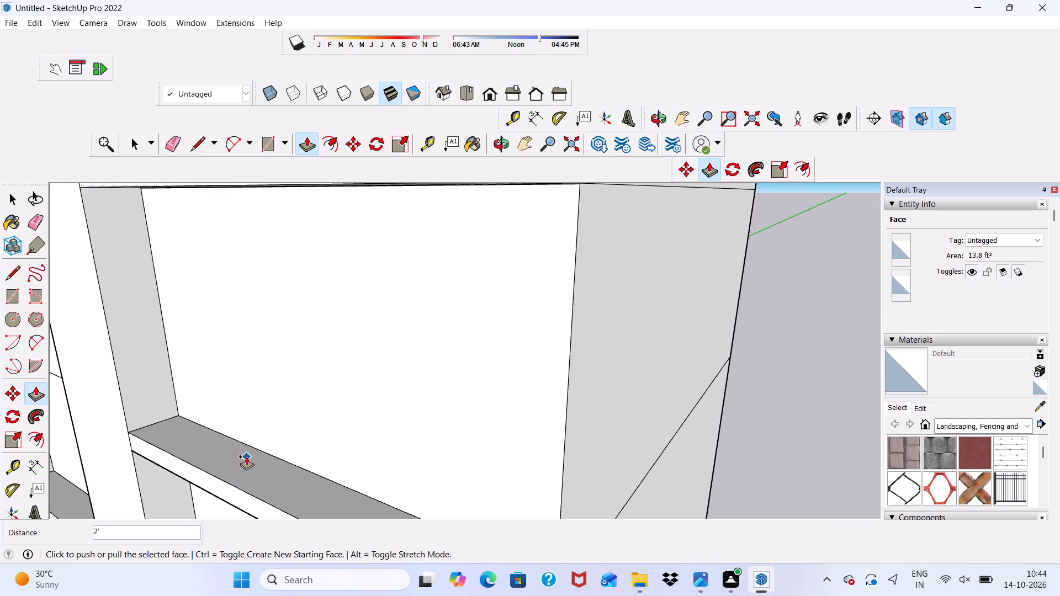
scroll(246, 456, down, 13)
key(space)
Push/Pull the thin strip at the top storey's floor line outward 2', matching the ledges below.
scroll(310, 254, up, 12)
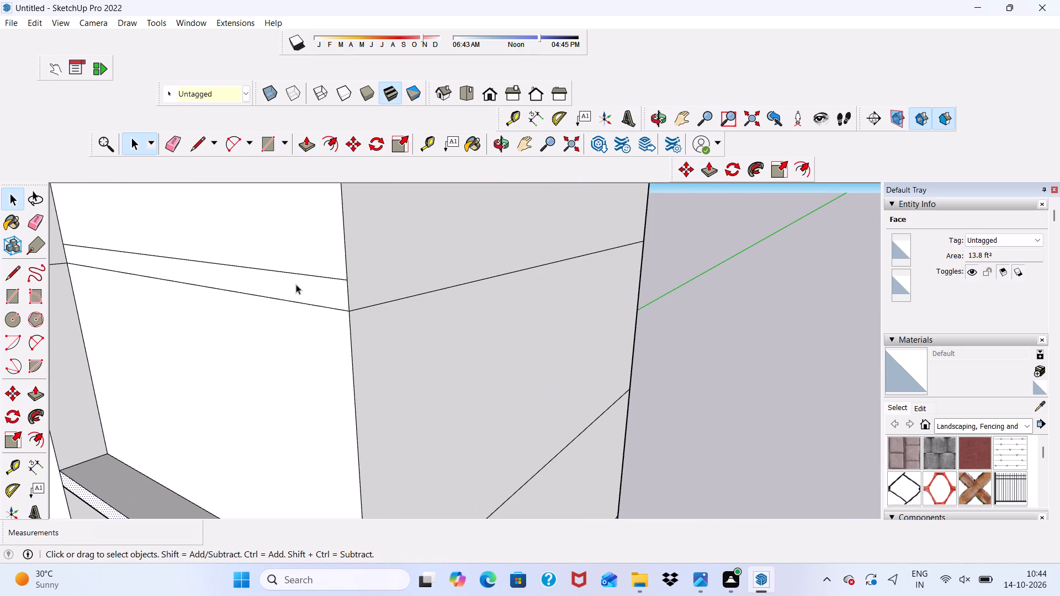
click(295, 292)
click(303, 137)
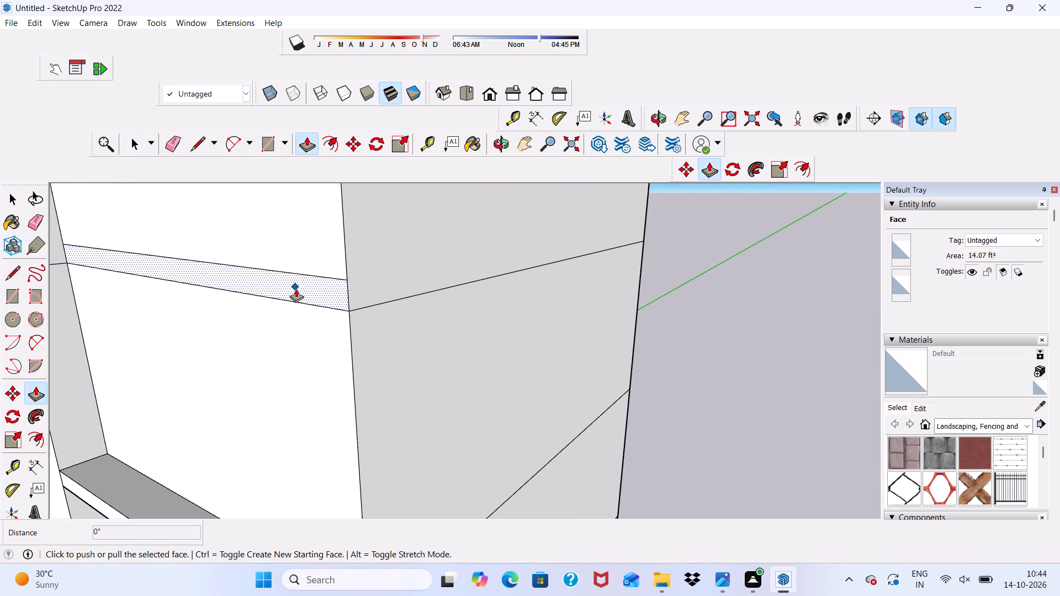
click(325, 296)
scroll(258, 349, down, 4)
scroll(248, 288, down, 5)
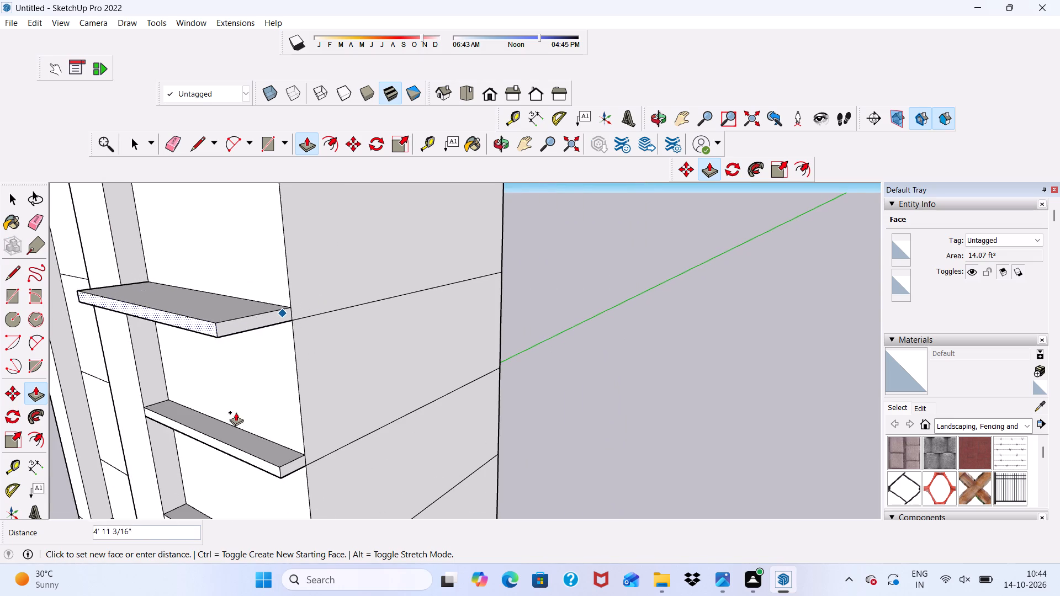
scroll(288, 470, up, 2)
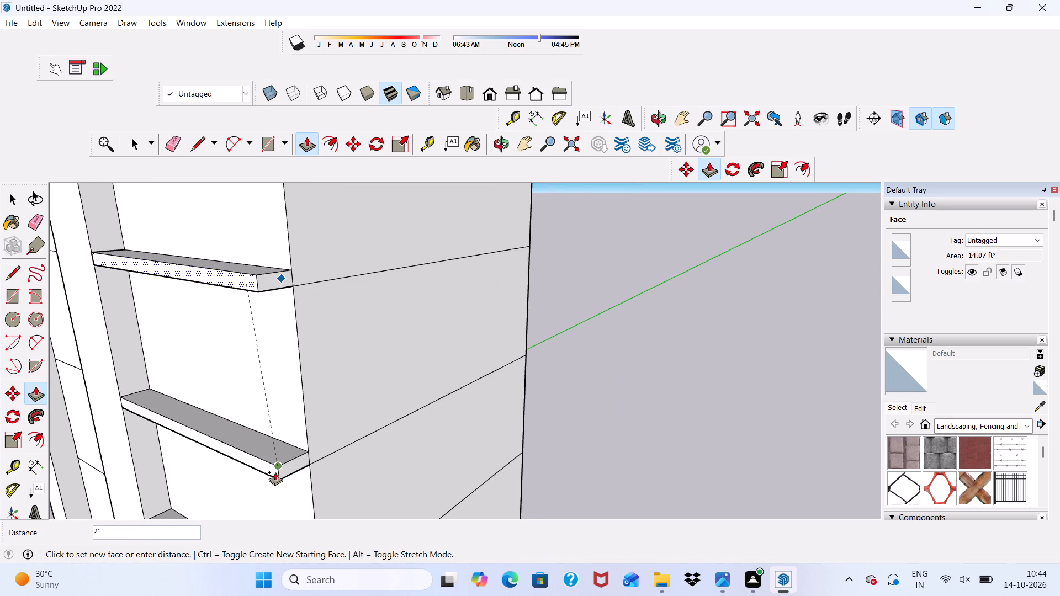
click(274, 472)
scroll(265, 396, down, 7)
scroll(313, 396, up, 1)
scroll(304, 360, down, 4)
key(space)
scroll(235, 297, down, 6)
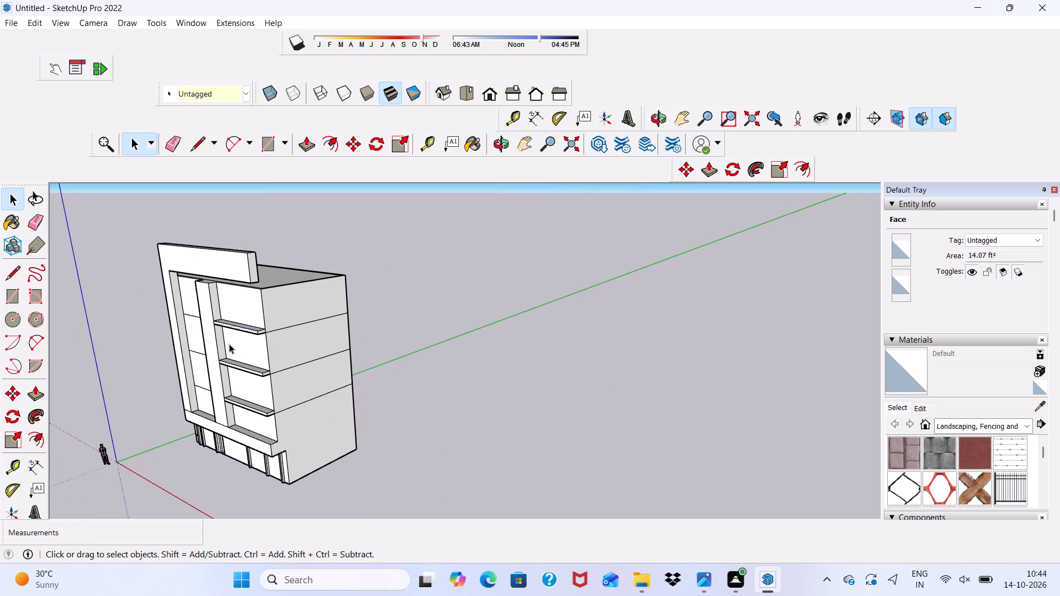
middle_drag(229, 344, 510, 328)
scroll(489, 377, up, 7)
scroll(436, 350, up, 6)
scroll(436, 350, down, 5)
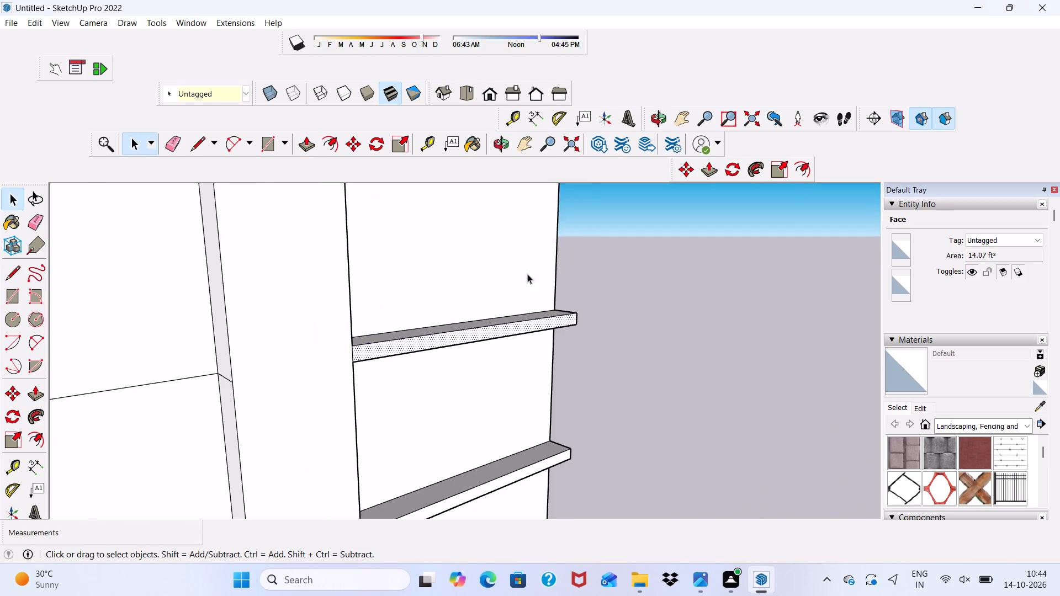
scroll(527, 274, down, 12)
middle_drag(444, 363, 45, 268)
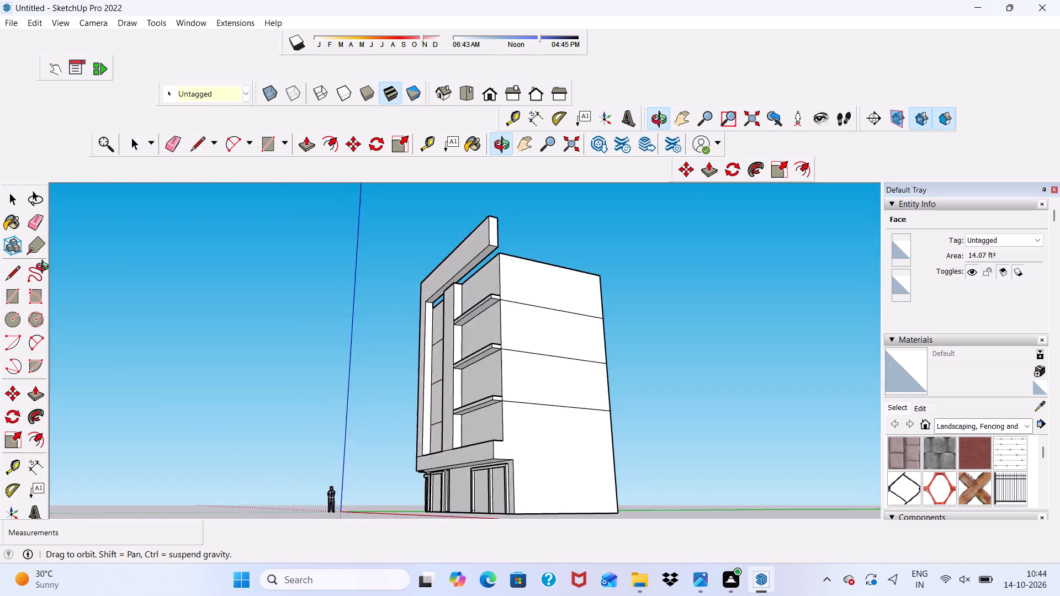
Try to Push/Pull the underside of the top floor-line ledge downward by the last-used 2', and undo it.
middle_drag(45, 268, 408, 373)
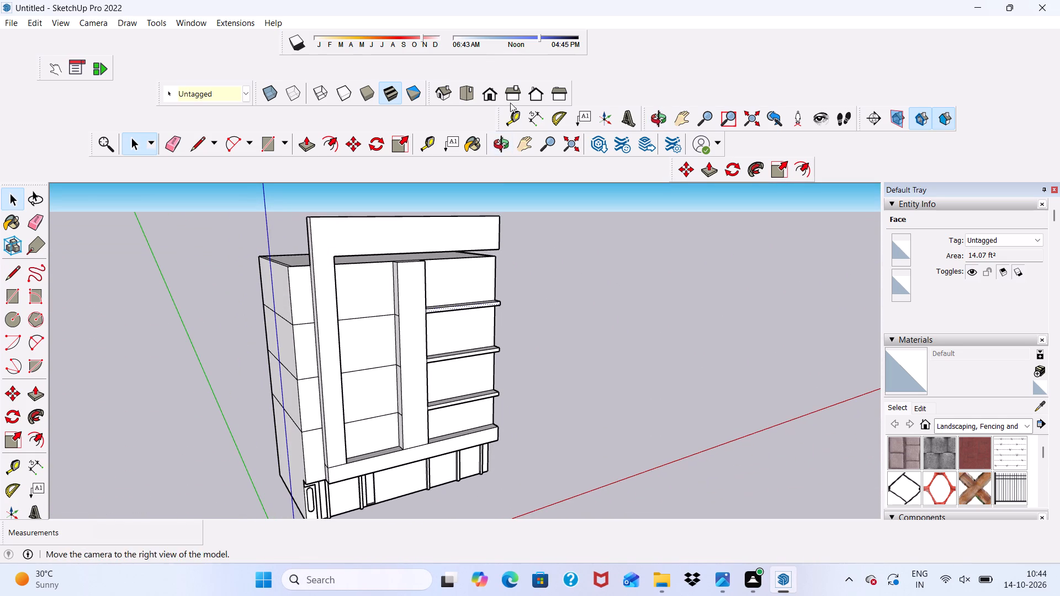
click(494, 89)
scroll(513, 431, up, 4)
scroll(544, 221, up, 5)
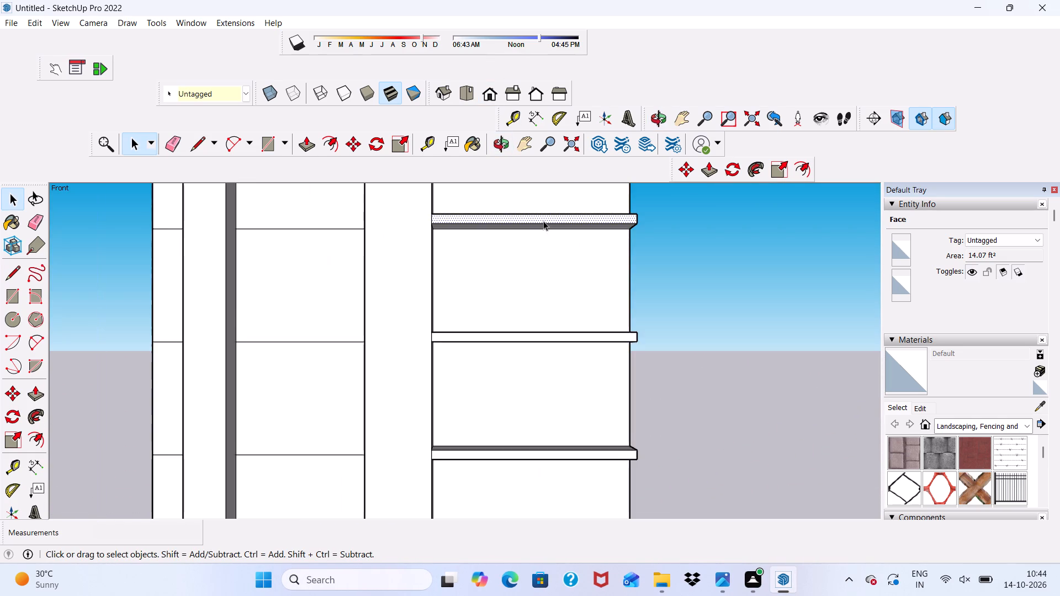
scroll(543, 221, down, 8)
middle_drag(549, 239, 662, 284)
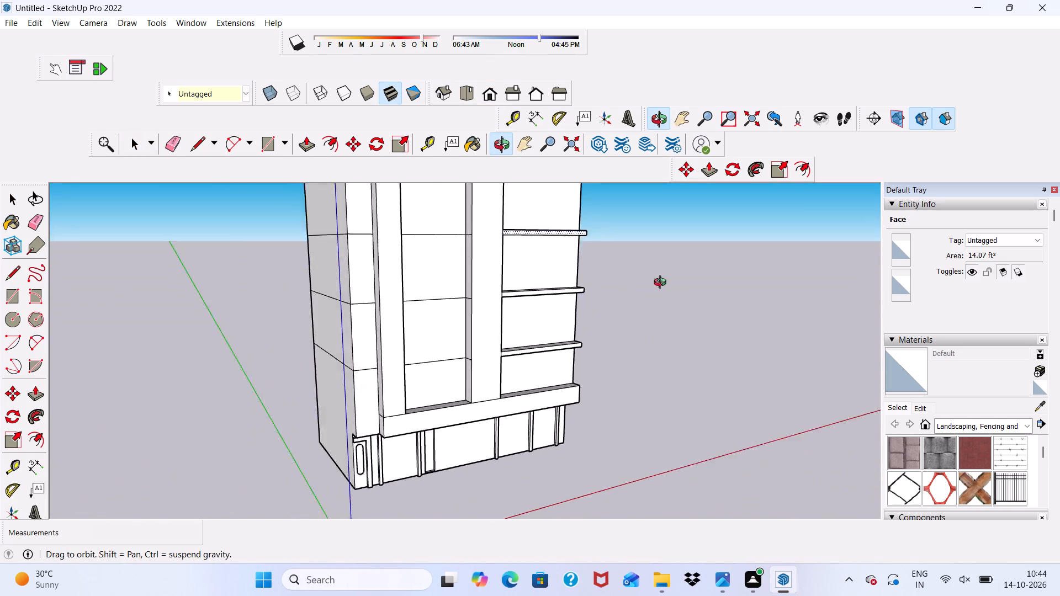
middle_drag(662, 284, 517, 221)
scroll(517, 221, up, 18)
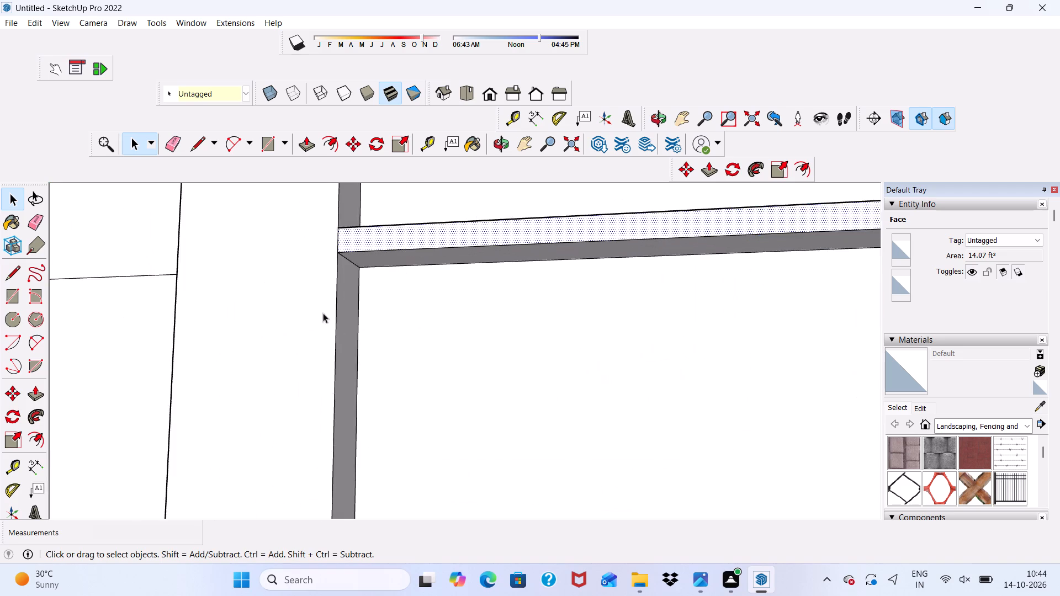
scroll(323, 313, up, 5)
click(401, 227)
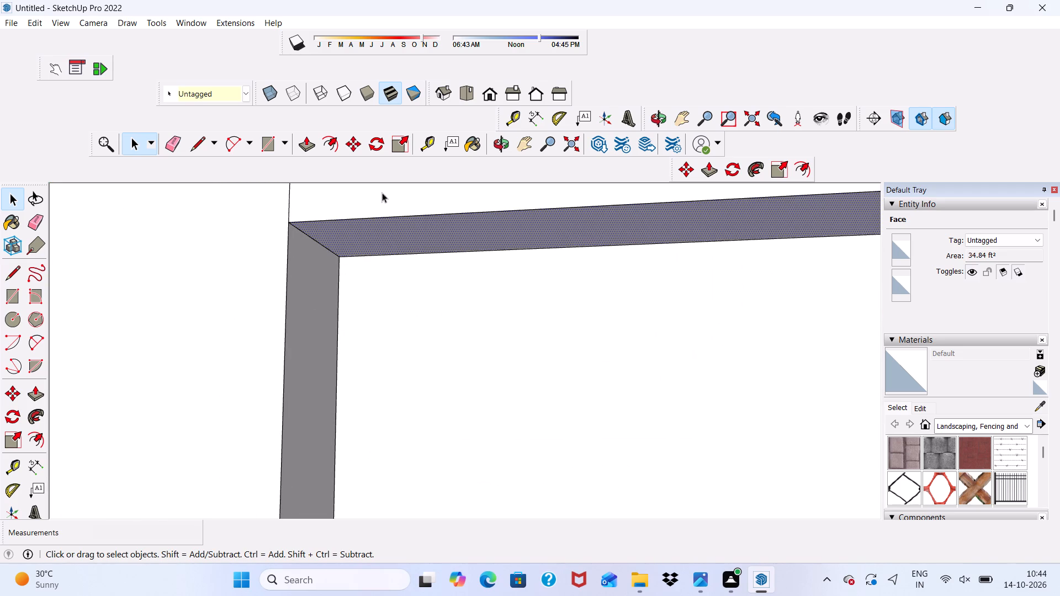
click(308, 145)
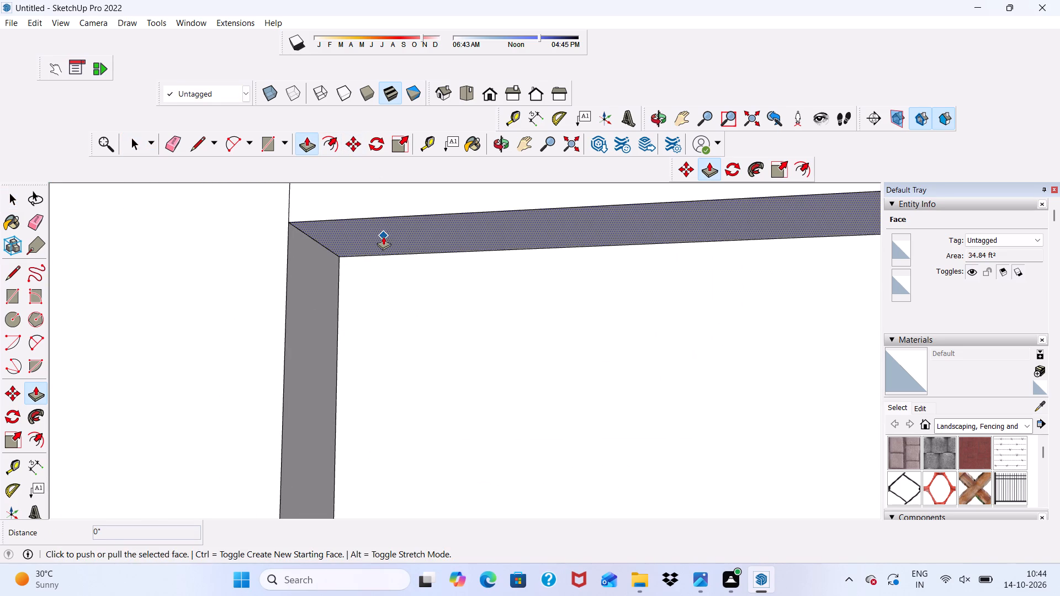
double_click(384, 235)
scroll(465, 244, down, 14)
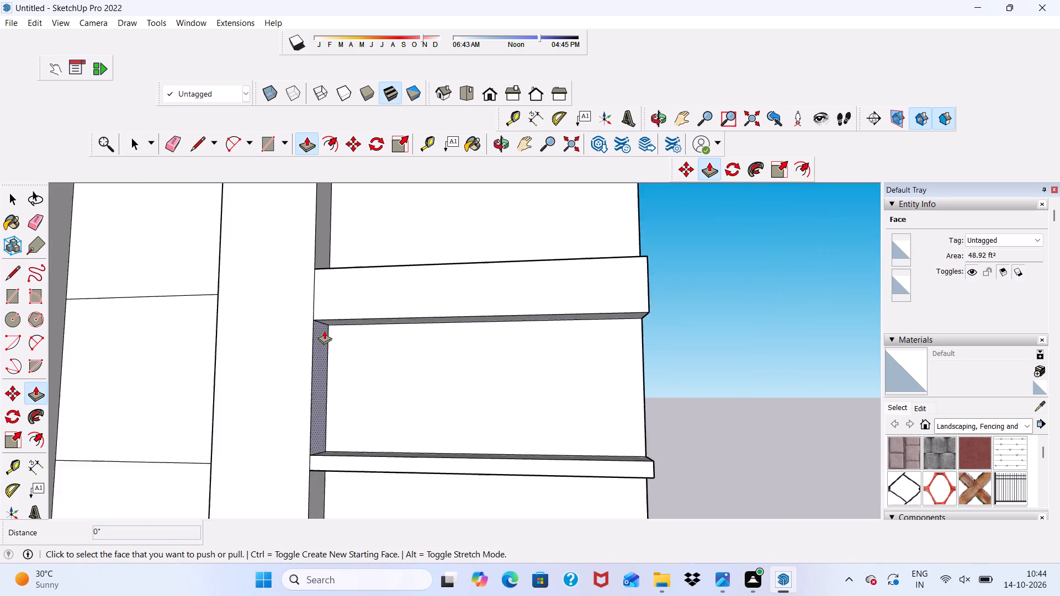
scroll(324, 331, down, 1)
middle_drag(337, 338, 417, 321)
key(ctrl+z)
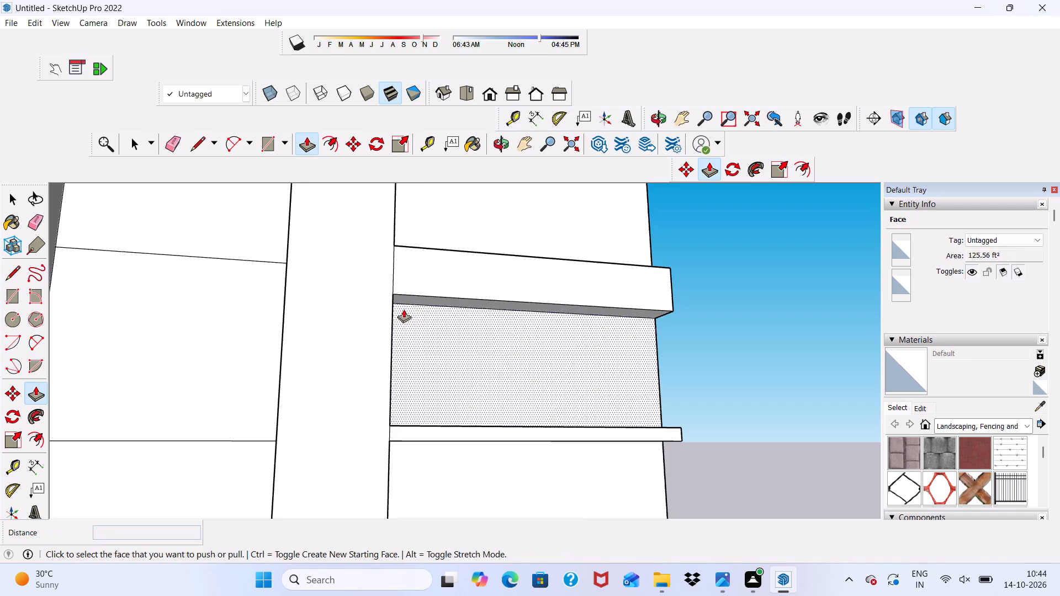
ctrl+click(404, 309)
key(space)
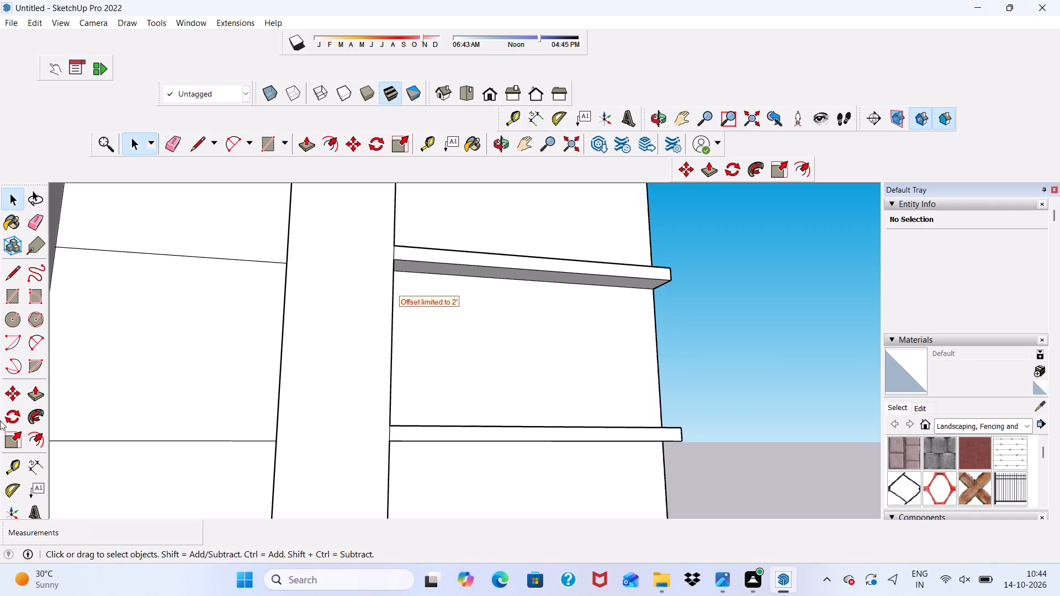
Push/Pull the front face of the projecting frame's lower band, above the ground-floor openings, outward 1'.
scroll(17, 369, down, 12)
scroll(402, 258, down, 9)
middle_drag(436, 381, 279, 456)
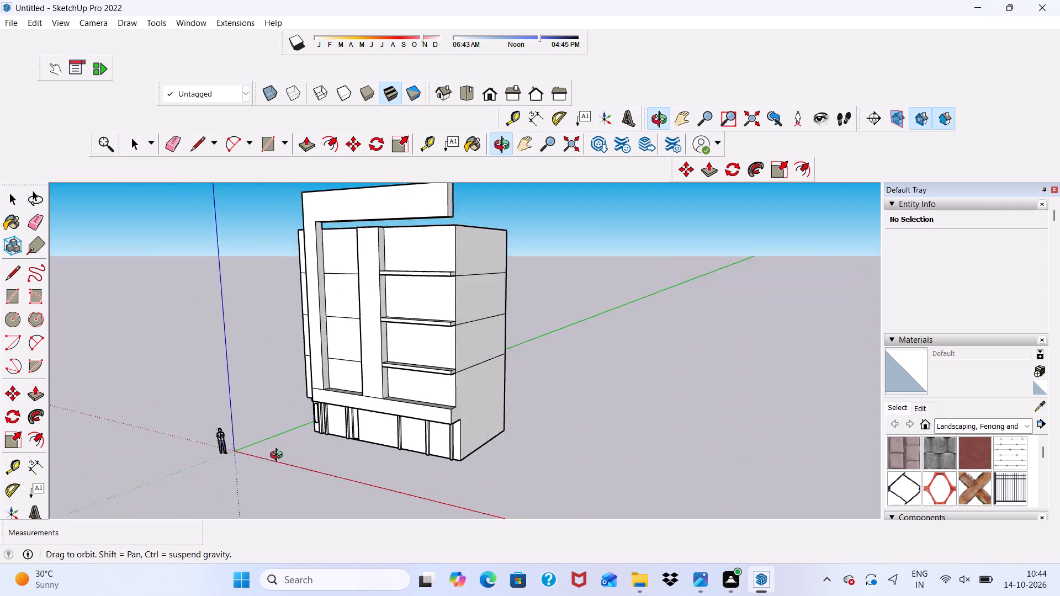
middle_drag(279, 456, 201, 485)
scroll(391, 416, up, 5)
scroll(431, 374, up, 5)
click(431, 374)
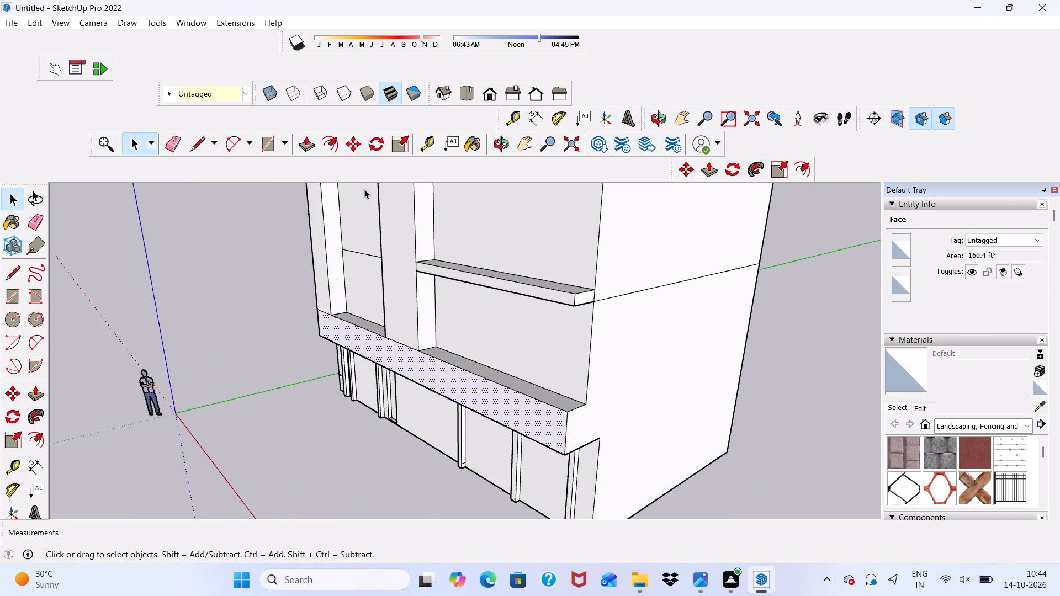
click(303, 142)
click(394, 356)
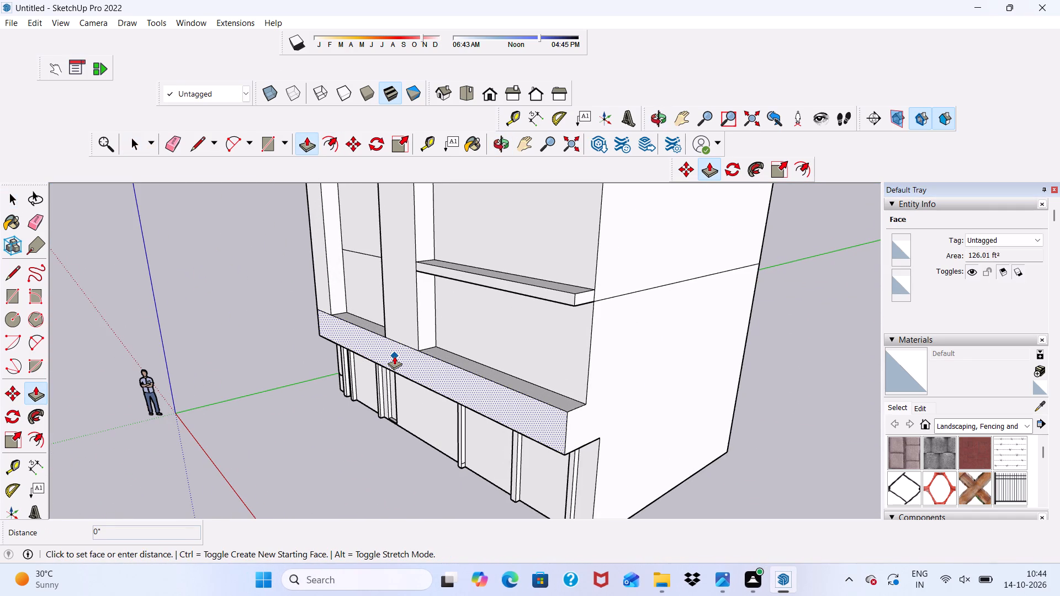
text(1')
key(Return)
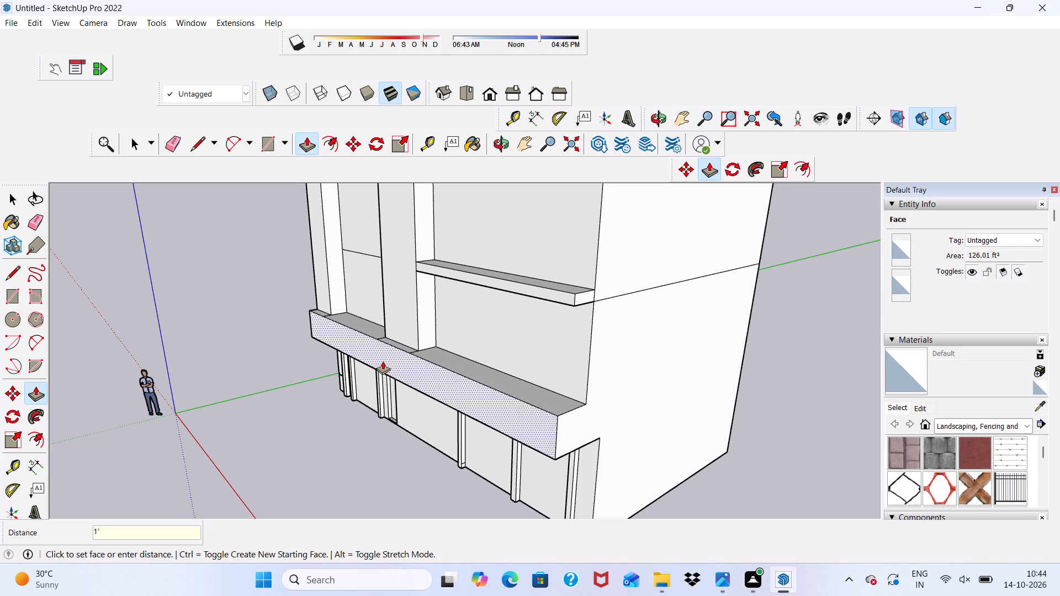
Push/Pull the central pier's front face outward 1', flush with the front of the lower band.
click(409, 301)
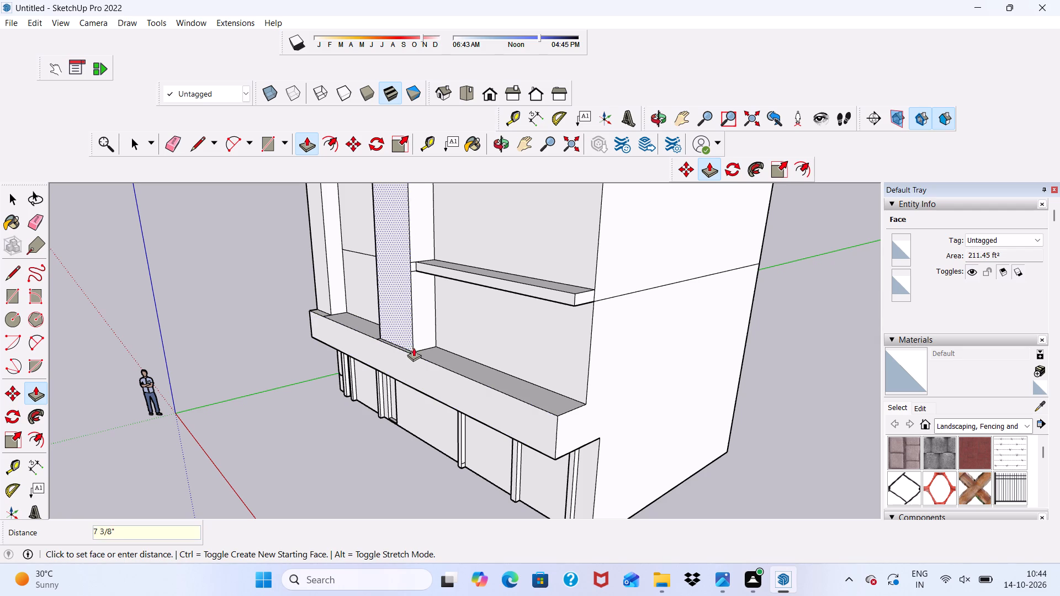
click(421, 368)
Push/Pull the lowest ledge's front face outward 1', flush with the central pier's front.
scroll(453, 270, up, 5)
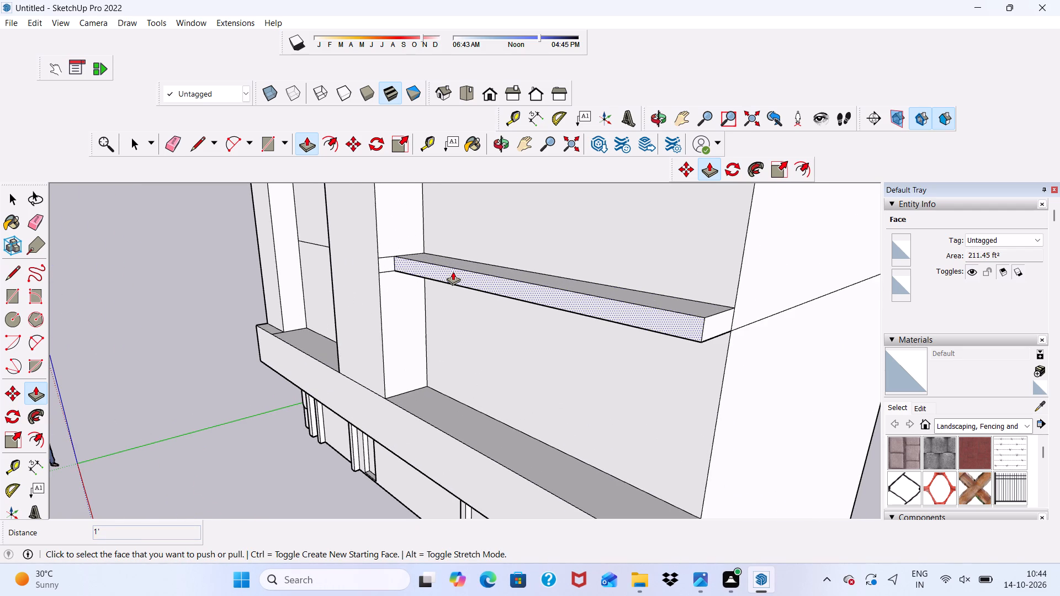
click(453, 272)
click(373, 216)
Push/Pull the middle ledge's front face outward 1' to align with the central pier's front face.
scroll(417, 321, down, 6)
middle_drag(489, 361, 468, 396)
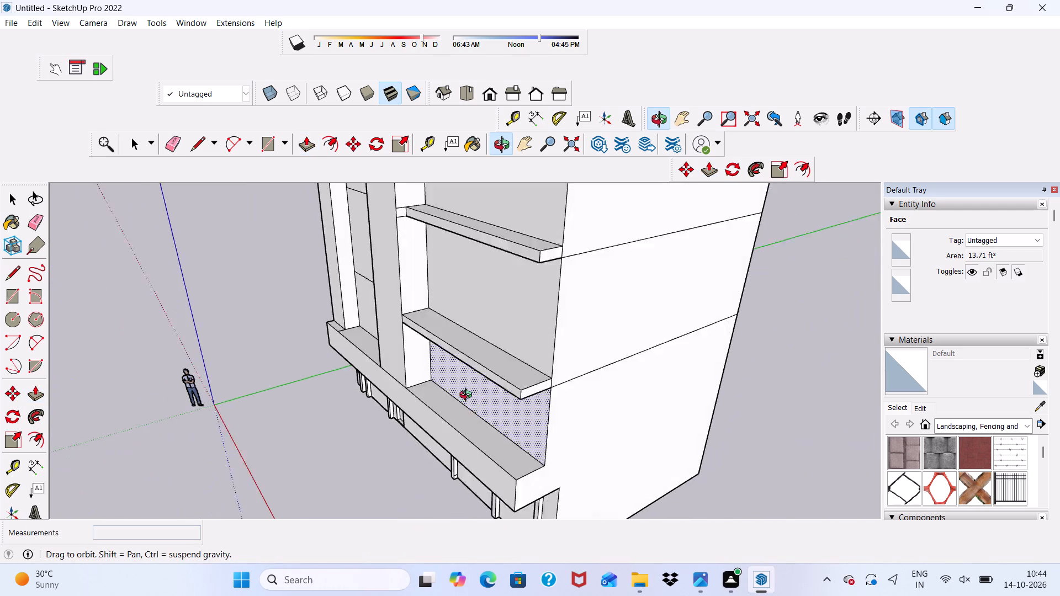
middle_drag(468, 396, 461, 419)
scroll(464, 267, up, 5)
click(421, 256)
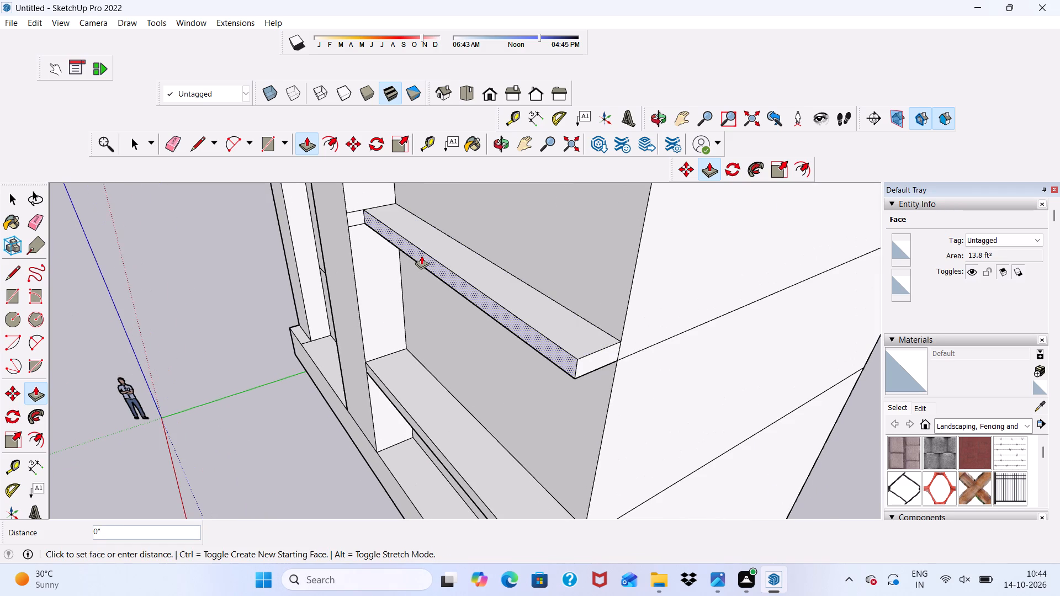
click(330, 194)
Push/Pull the top ledge's front face outward 1', flush with the central pier like the ledges below.
scroll(356, 273, down, 3)
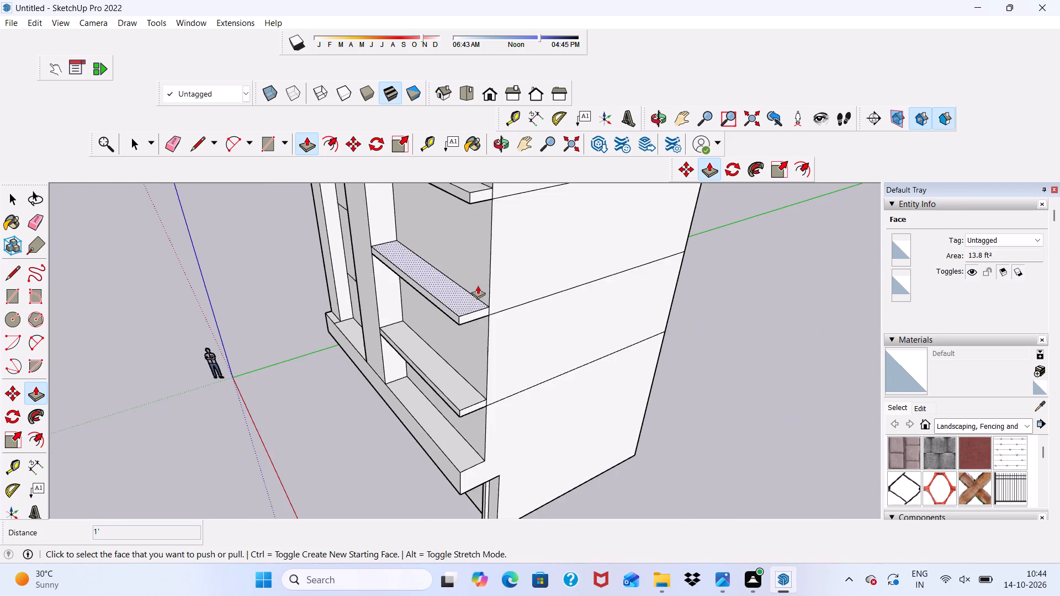
scroll(478, 285, down, 11)
middle_drag(377, 329, 709, 236)
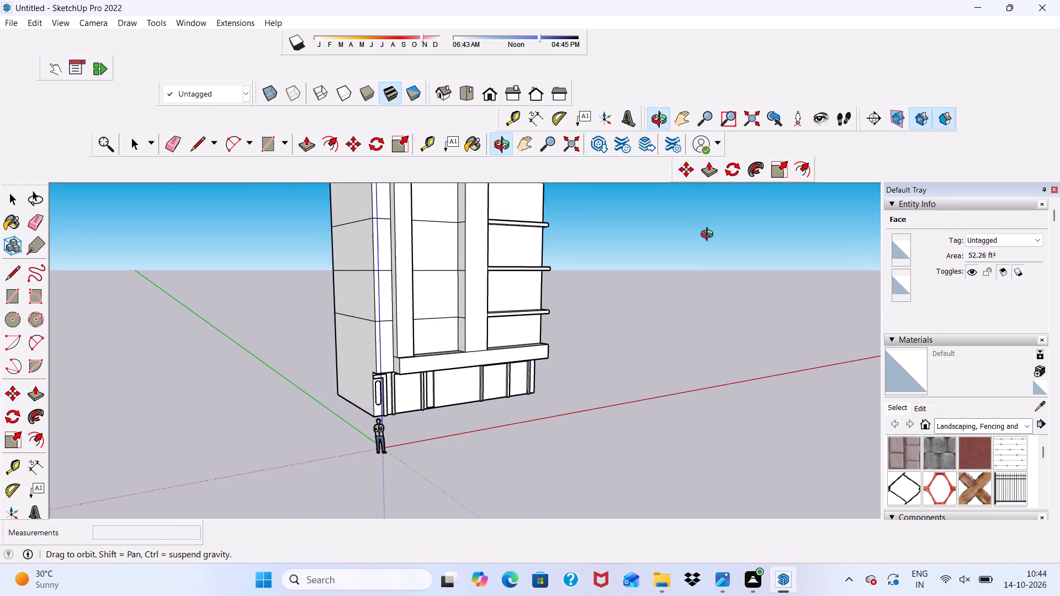
middle_drag(709, 236, 691, 260)
scroll(579, 280, down, 5)
middle_drag(579, 304, 442, 270)
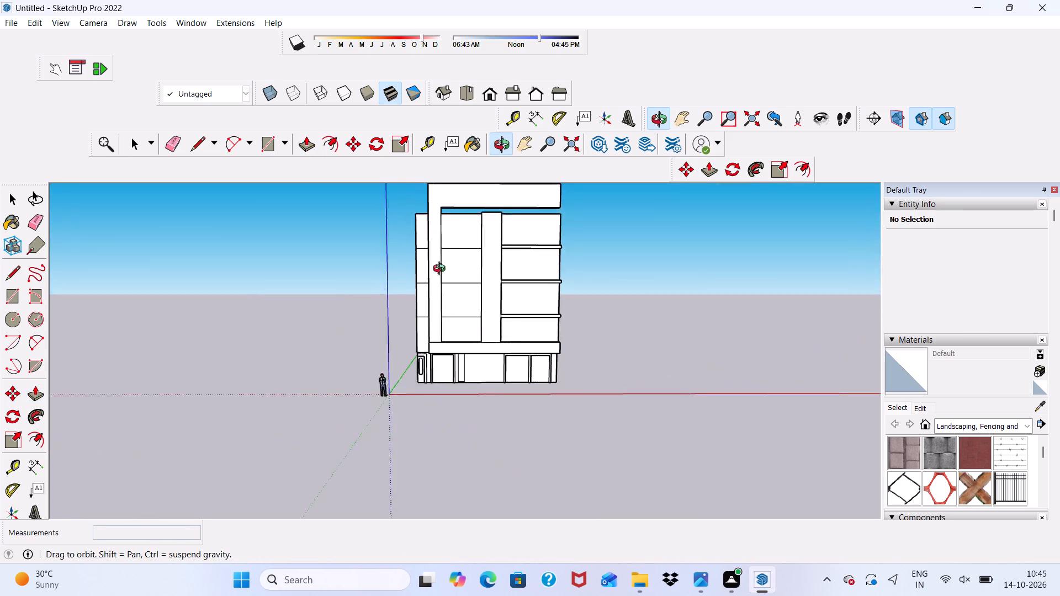
middle_drag(442, 270, 257, 295)
scroll(508, 300, up, 6)
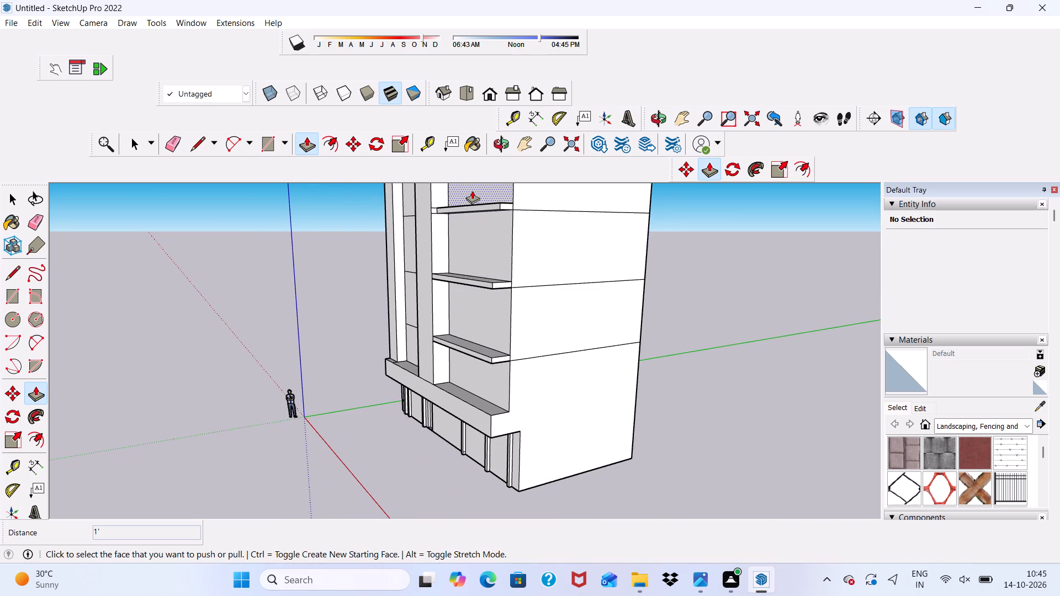
scroll(472, 190, up, 7)
scroll(472, 190, down, 1)
scroll(463, 199, up, 7)
scroll(421, 238, down, 1)
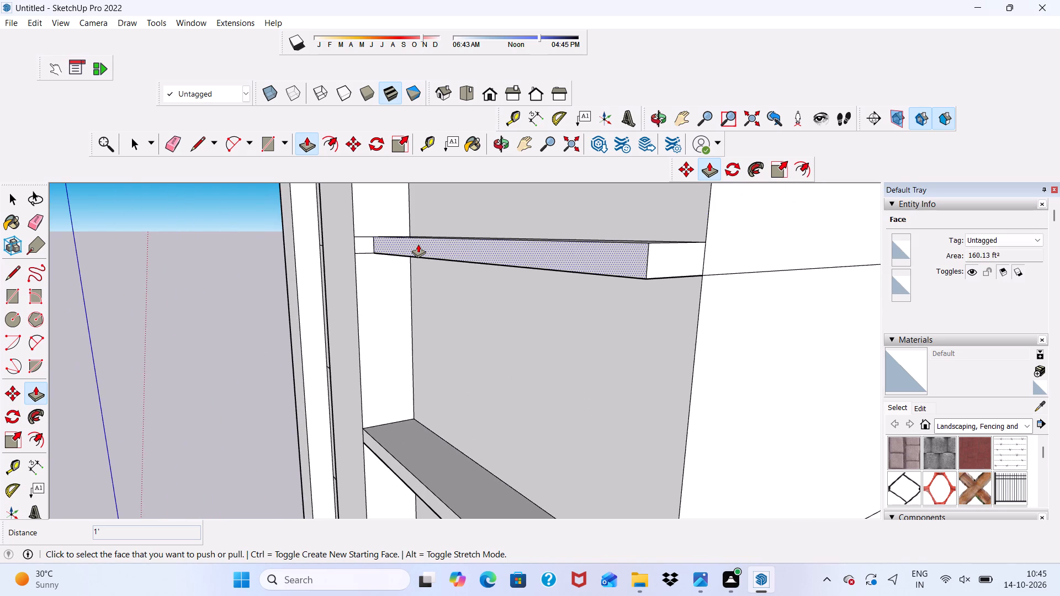
click(418, 244)
click(349, 212)
Draw a thin rectangle about 11' 9" wide and 7" tall on the top storey's floor line, between the frame's column and the central pier.
scroll(365, 274, down, 5)
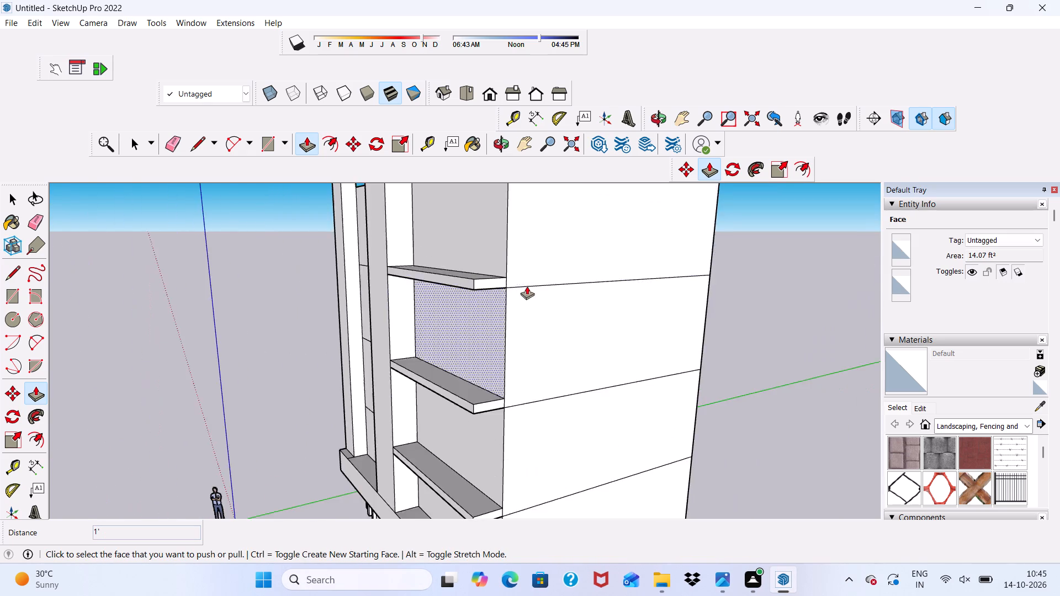
scroll(527, 286, down, 10)
middle_drag(467, 312, 703, 280)
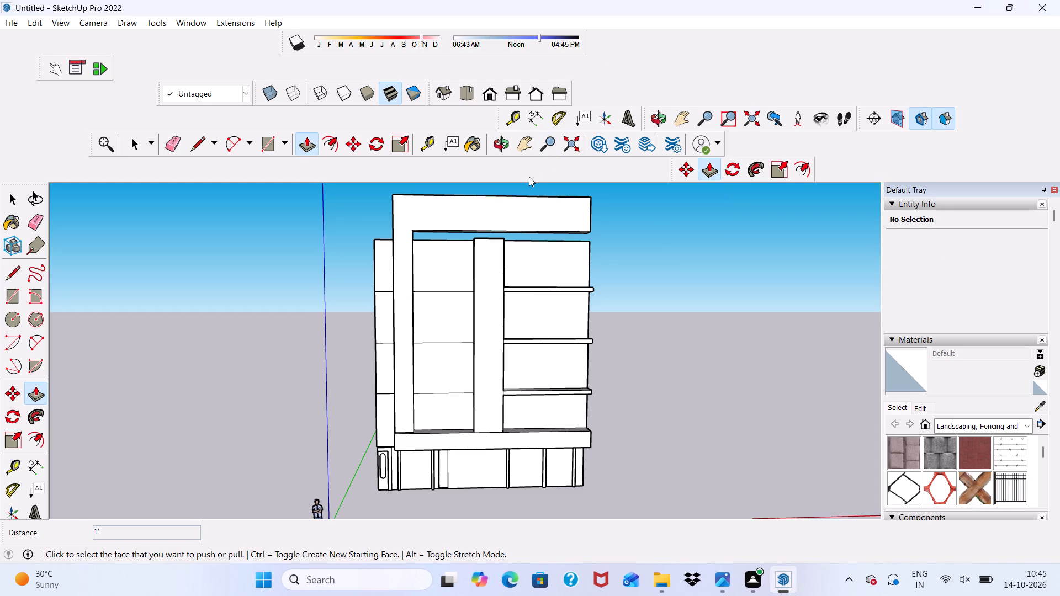
scroll(460, 253, up, 2)
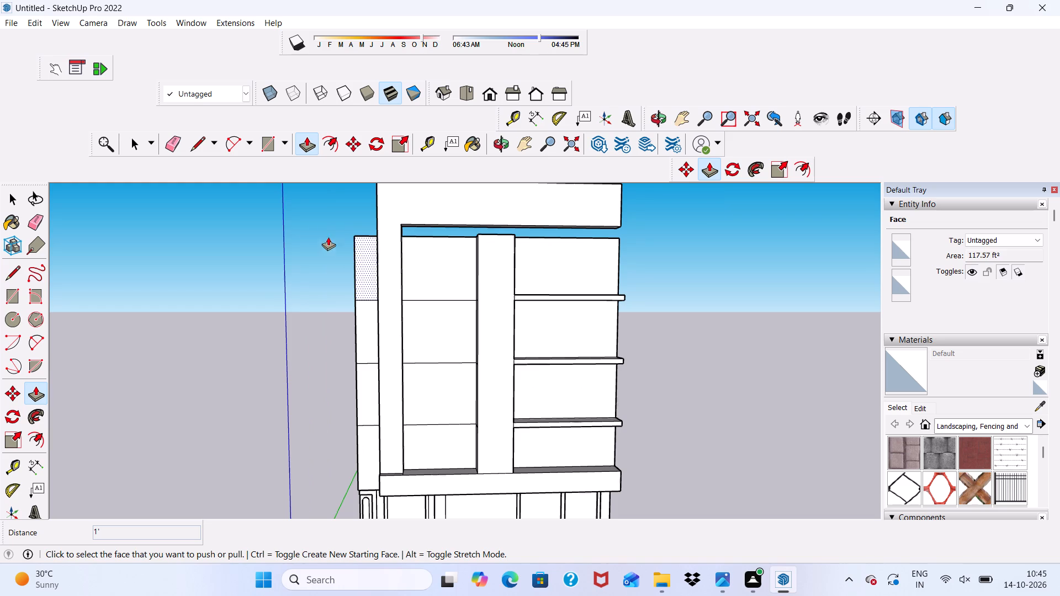
click(272, 141)
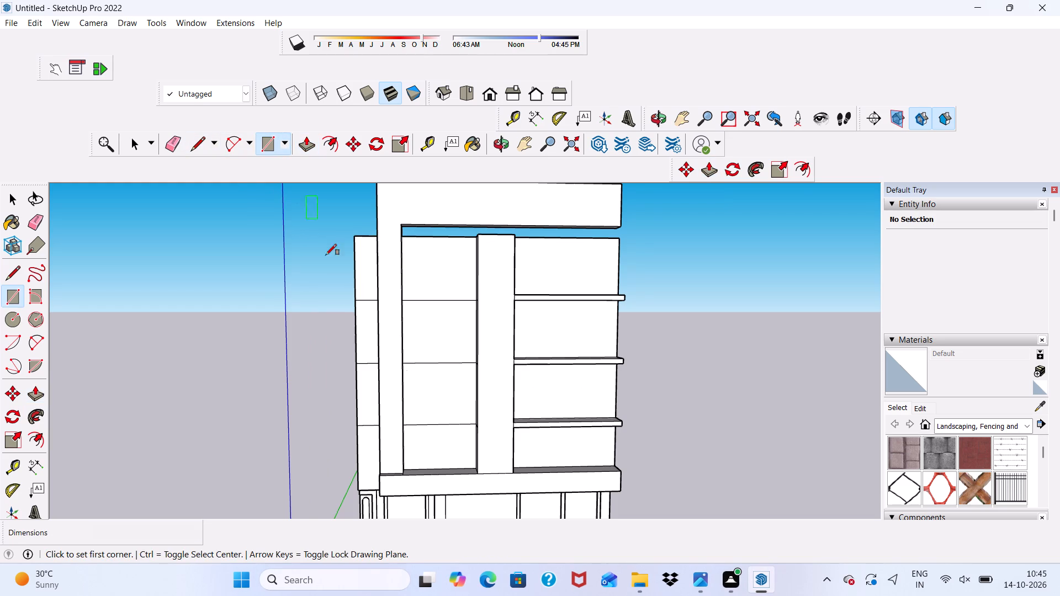
scroll(432, 360, up, 12)
middle_drag(389, 242, 317, 256)
scroll(396, 283, up, 6)
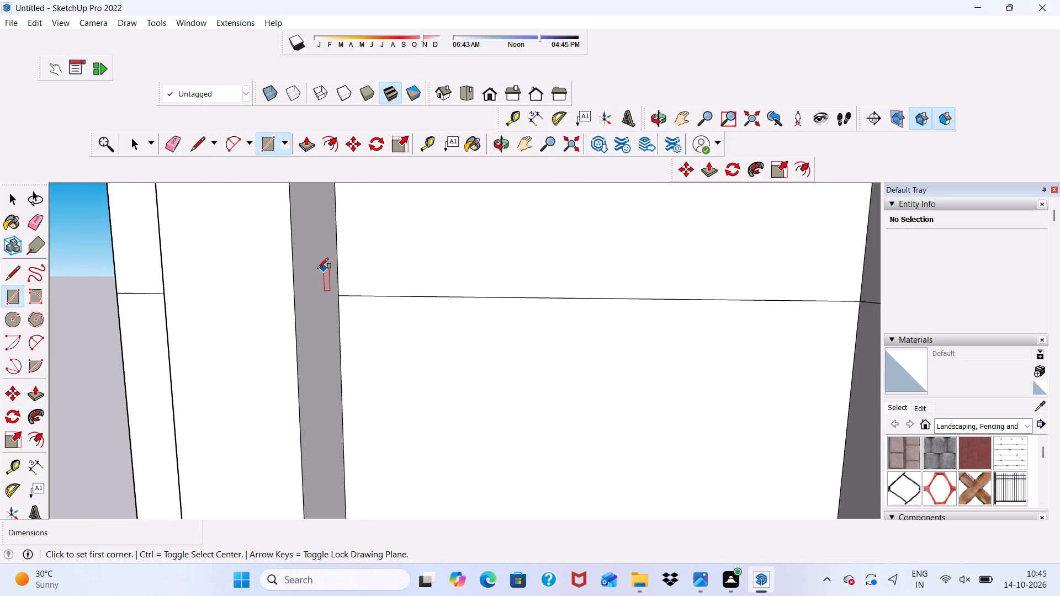
scroll(317, 269, up, 4)
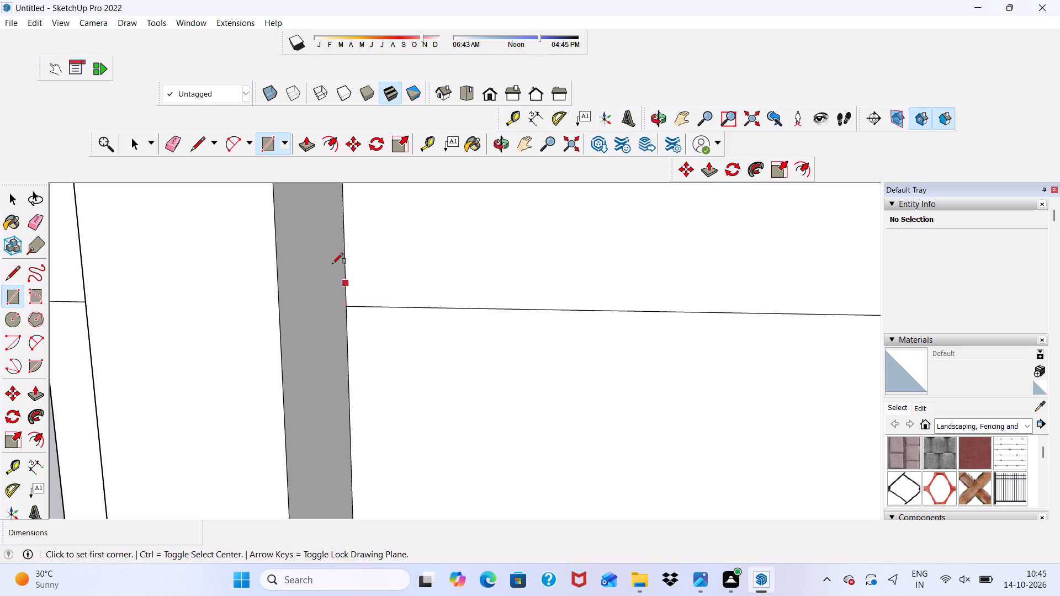
click(345, 305)
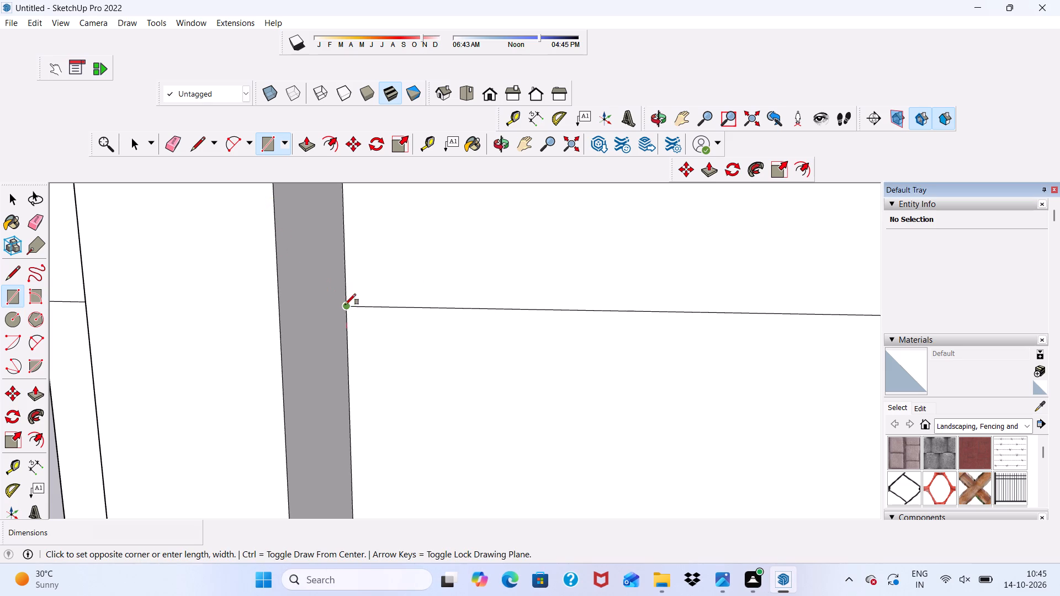
scroll(483, 282, down, 6)
scroll(611, 313, down, 8)
middle_drag(439, 339, 616, 327)
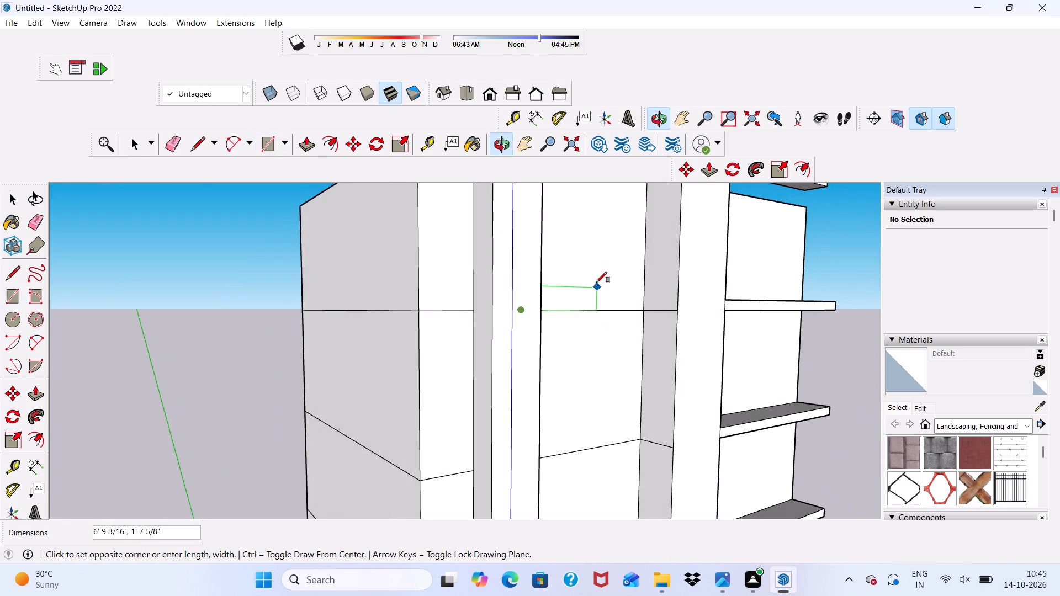
scroll(597, 280, up, 6)
scroll(677, 316, up, 6)
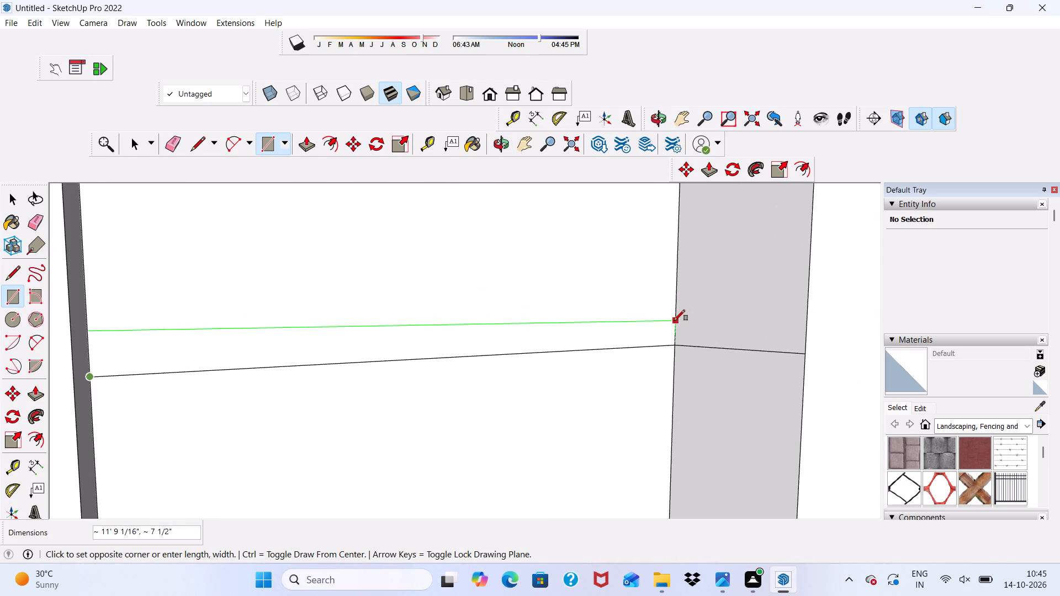
click(675, 324)
scroll(295, 246, down, 9)
middle_drag(402, 269, 303, 285)
key(space)
Copy the thin rectangle straight down about 10' onto the middle floor line, between the frame's column and the central pier.
scroll(296, 262, up, 3)
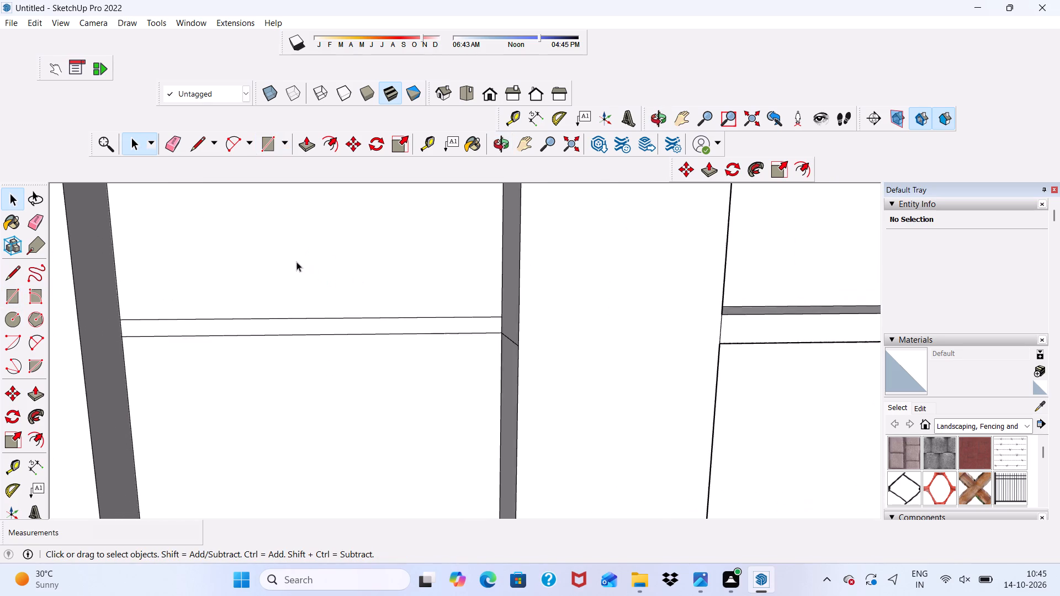
scroll(272, 316, up, 4)
double_click(263, 329)
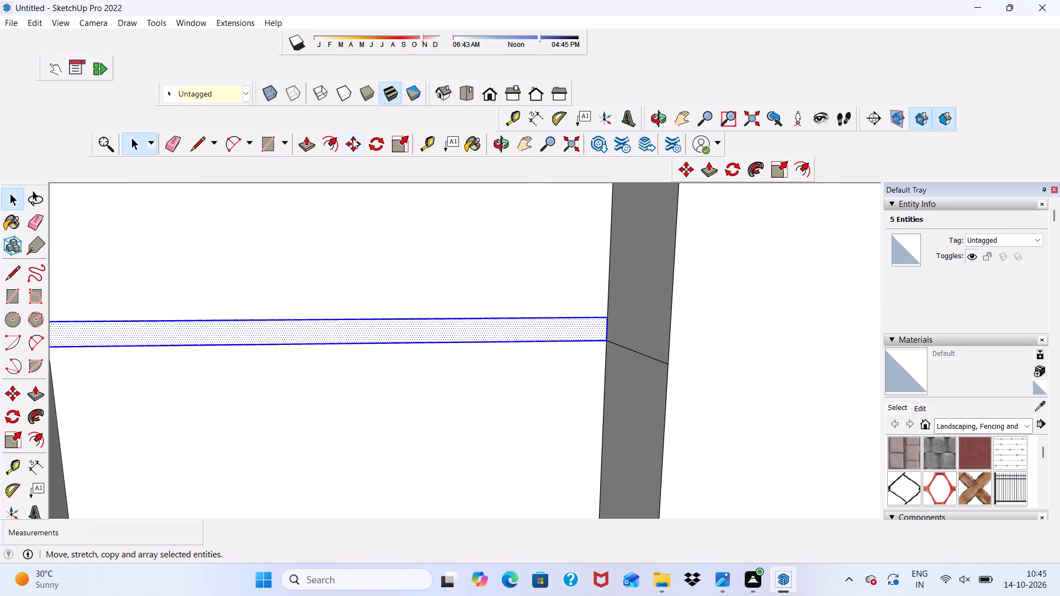
click(353, 139)
click(328, 329)
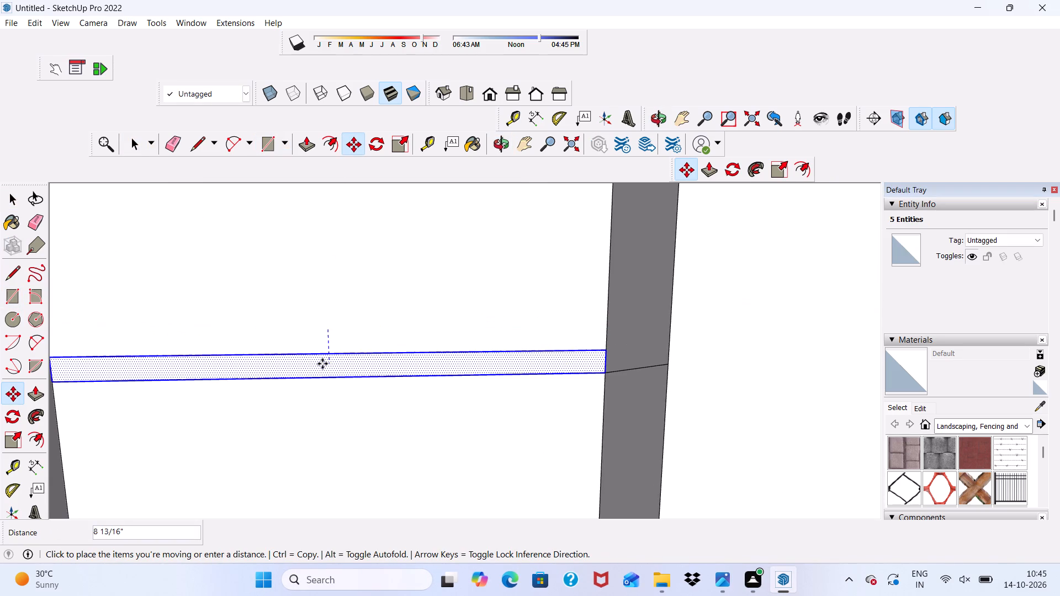
scroll(322, 356, down, 5)
scroll(327, 294, down, 10)
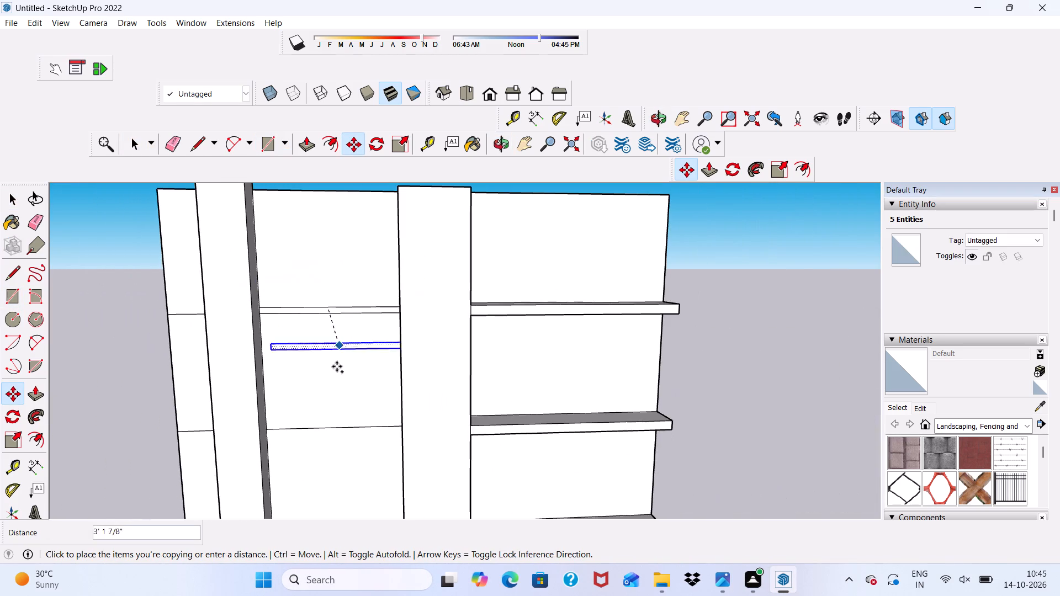
scroll(330, 425, up, 12)
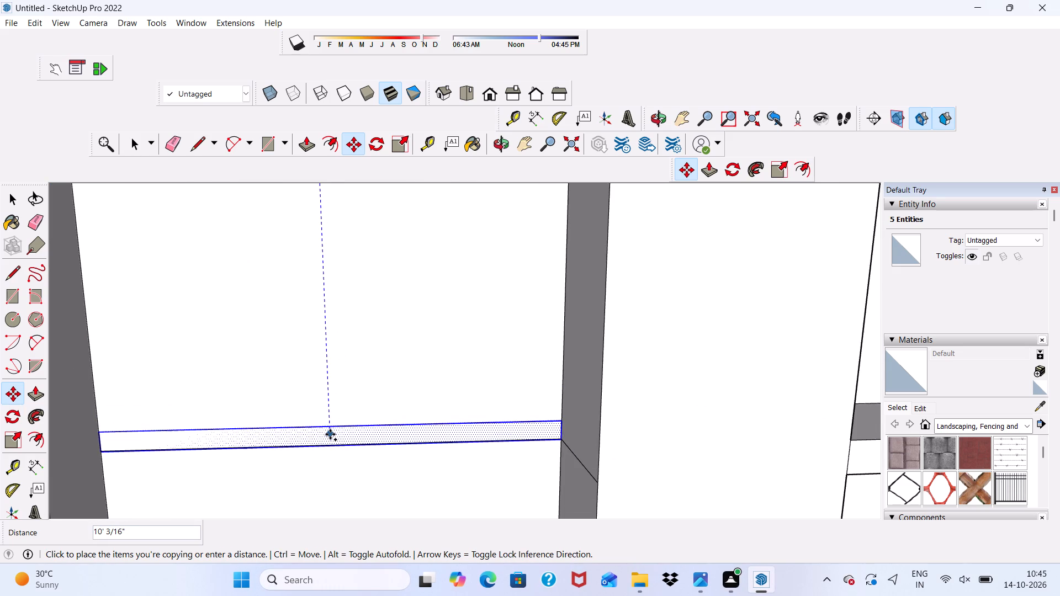
double_click(330, 434)
Copy the middle thin rectangle straight down about 10' onto the lowest floor line between the frame's column and the central pier.
scroll(348, 311, down, 6)
scroll(377, 373, up, 4)
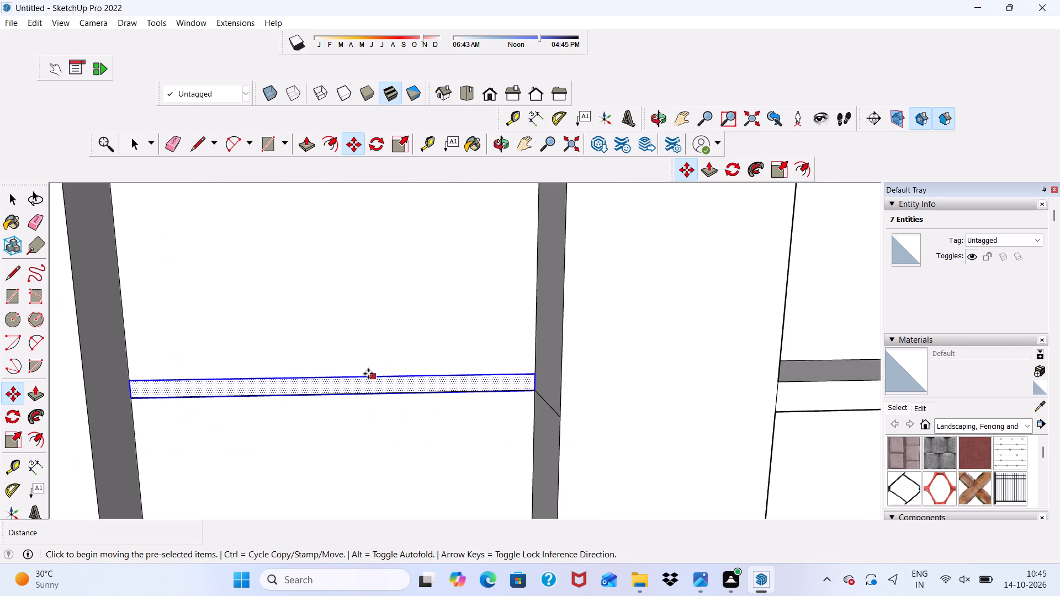
click(348, 387)
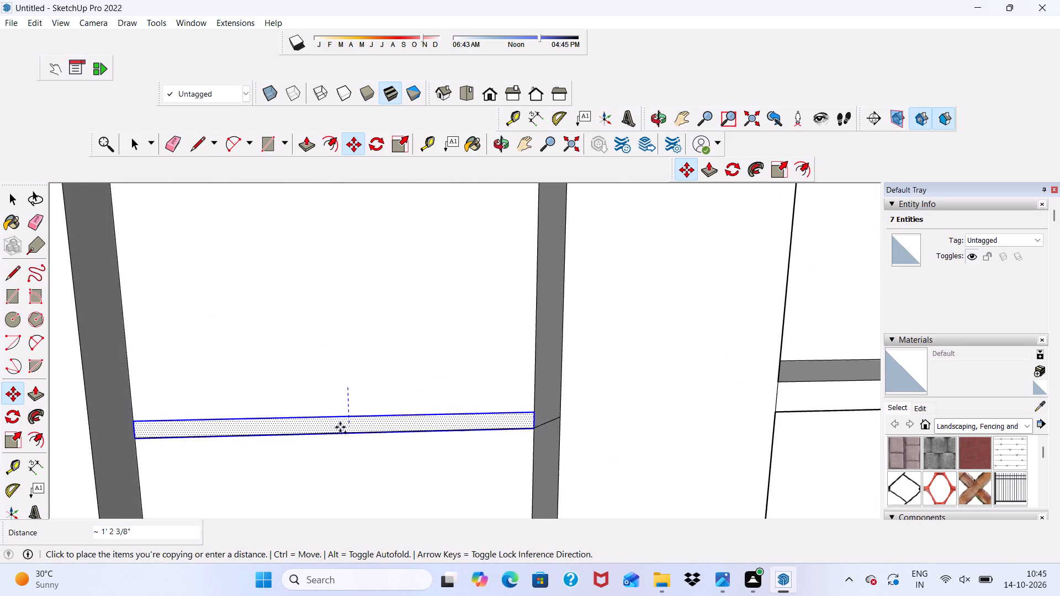
scroll(340, 427, down, 11)
scroll(397, 294, down, 5)
scroll(378, 423, up, 13)
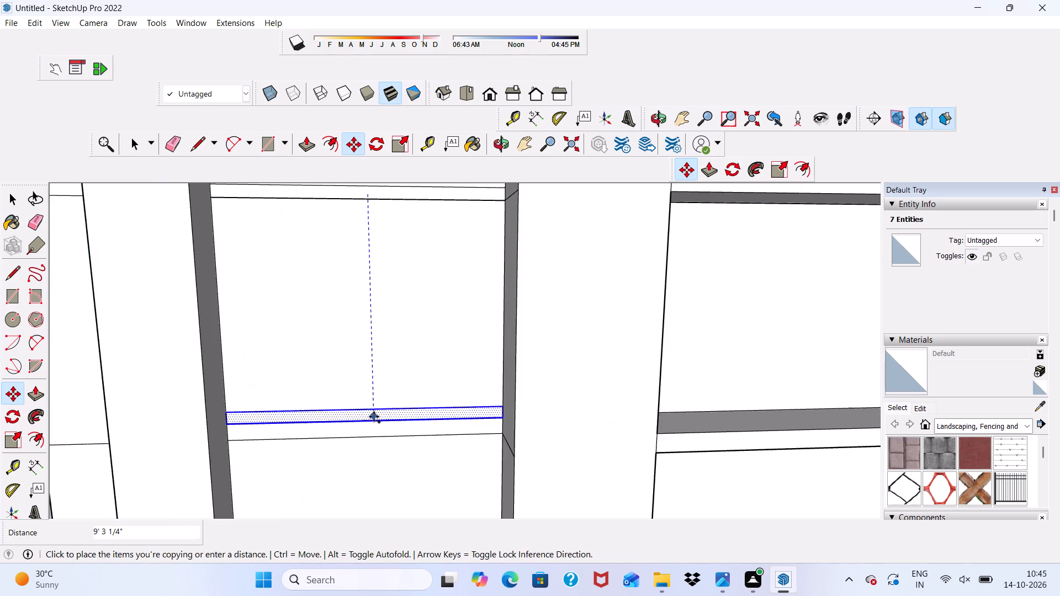
scroll(374, 417, up, 2)
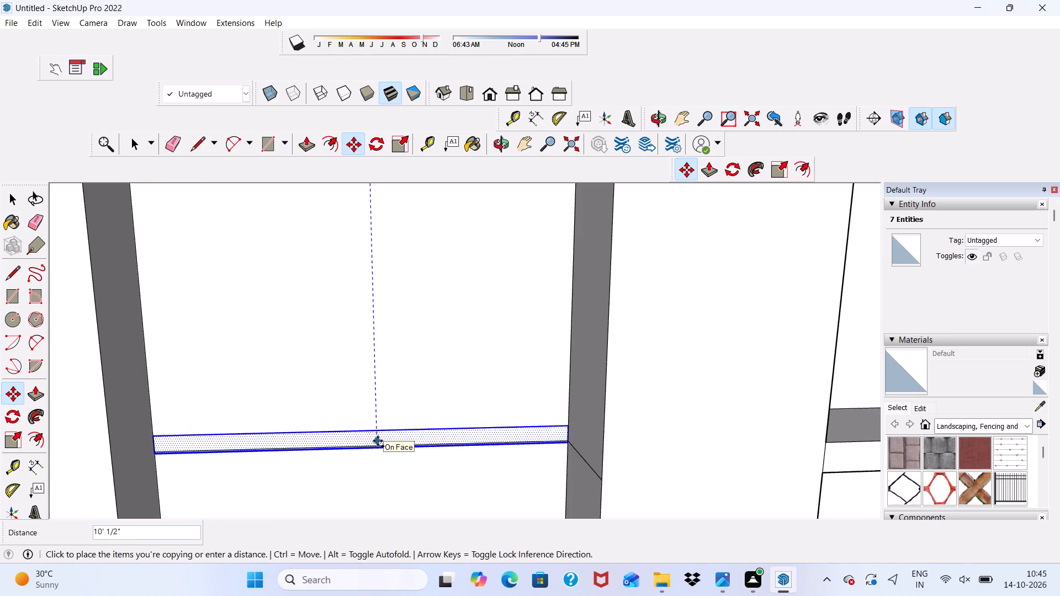
scroll(377, 437, up, 6)
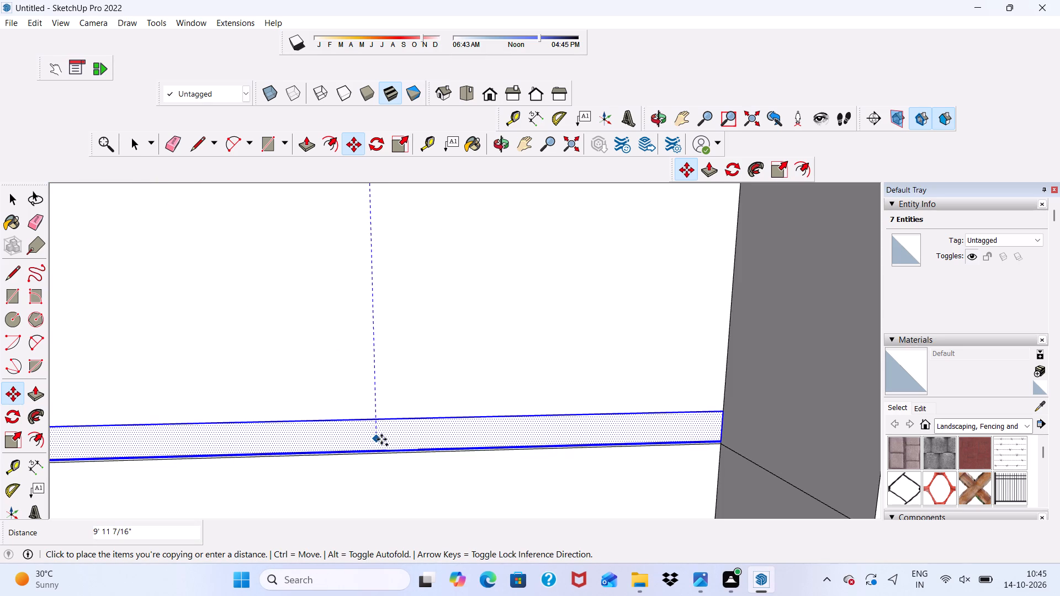
click(381, 440)
scroll(363, 365, down, 12)
click(80, 332)
key(space)
click(80, 332)
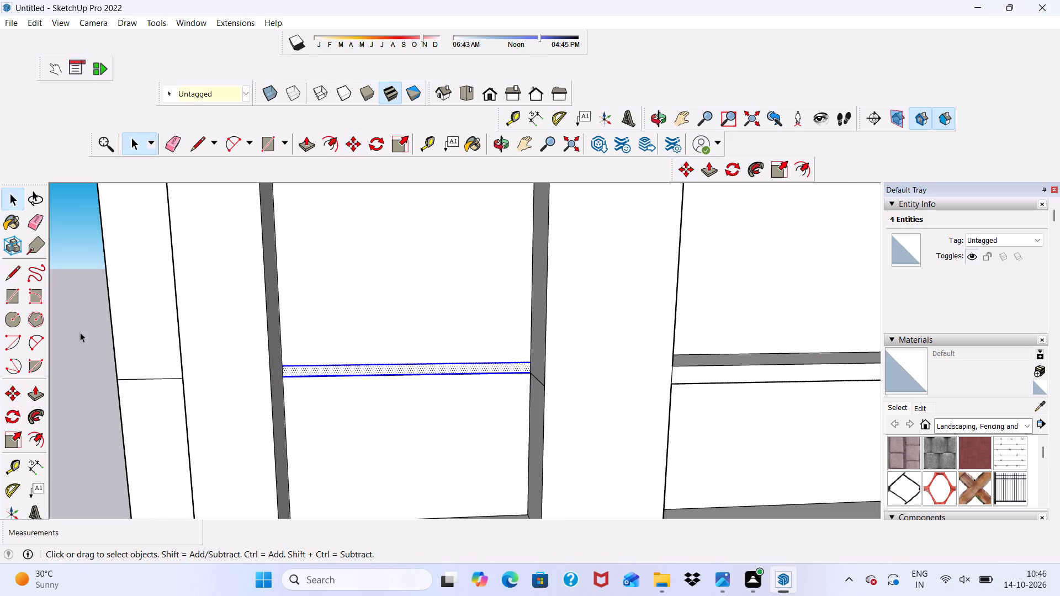
Push/Pull the lowest thin rectangle between the frame's column and the pier outward 2', flush with the column's front face.
drag(306, 142, 312, 159)
scroll(388, 441, up, 4)
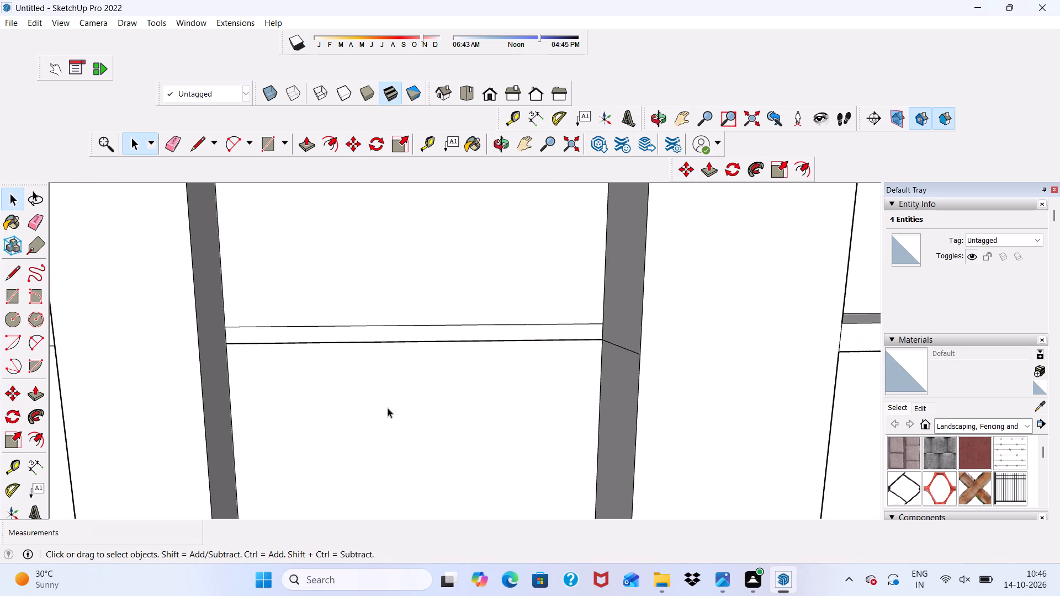
click(312, 140)
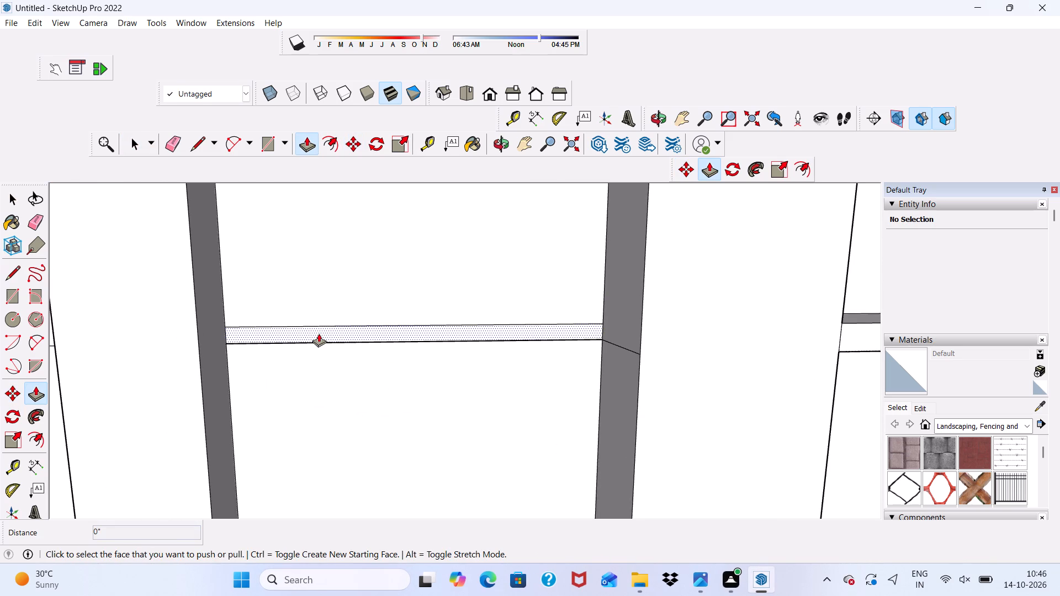
click(319, 333)
click(182, 289)
scroll(315, 306, down, 2)
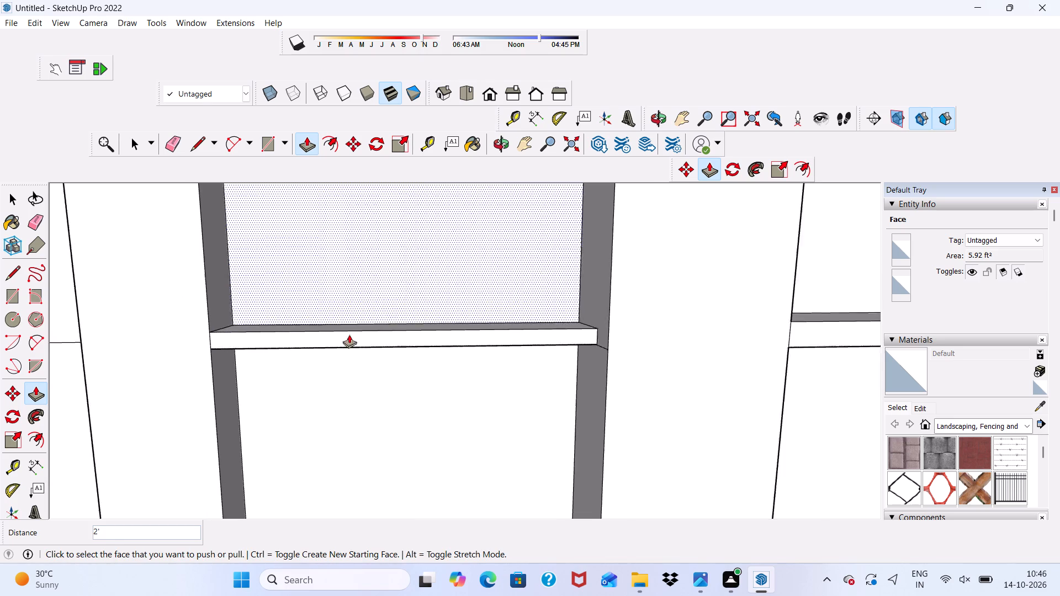
Push/Pull the middle thin rectangle between the frame's column and the pier outward 2' to align with the column's front face.
scroll(349, 334, down, 13)
middle_drag(418, 366, 260, 467)
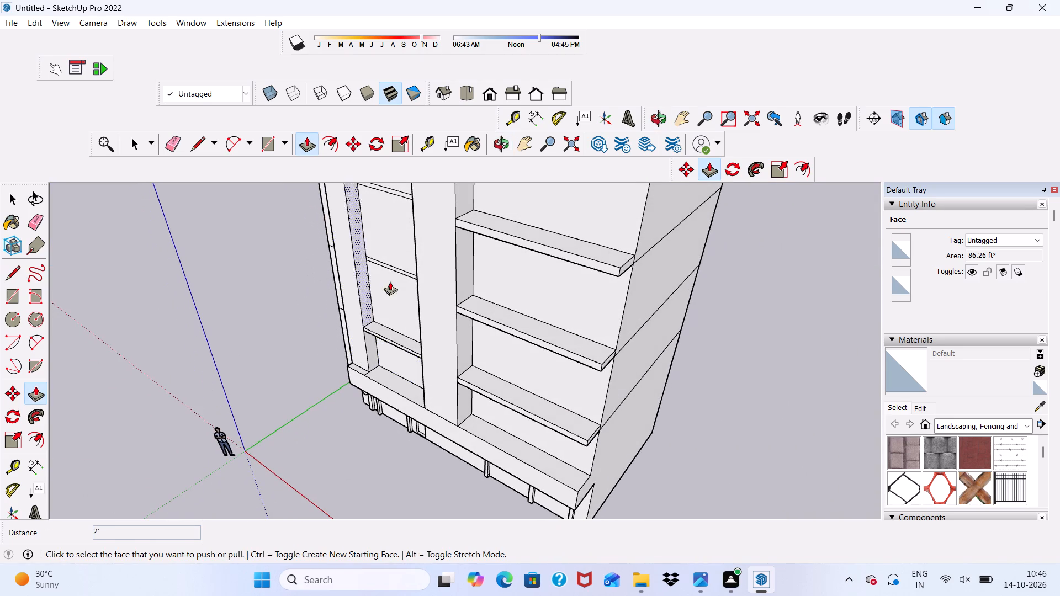
scroll(410, 264, up, 13)
click(370, 270)
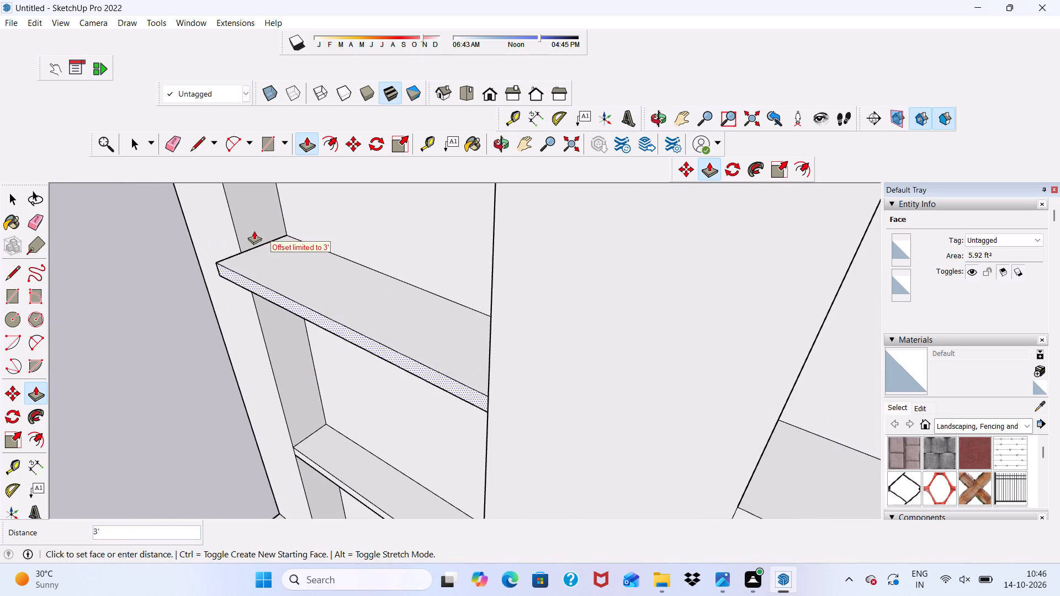
click(221, 205)
Push/Pull the top thin rectangle between the frame's column and the pier outward 2', flush with the column's front face.
scroll(330, 347, down, 6)
scroll(323, 294, down, 5)
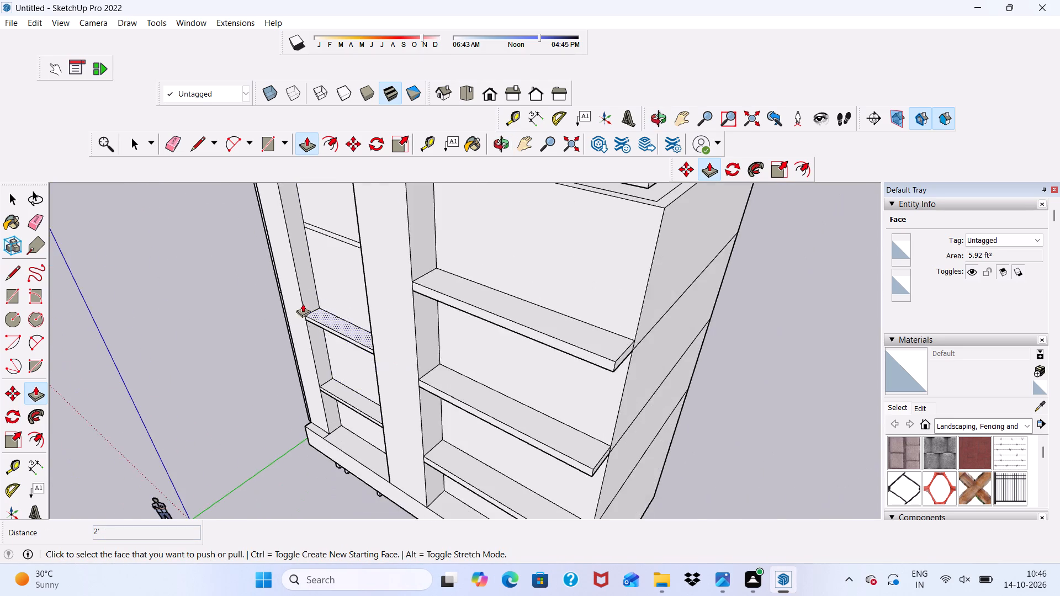
scroll(302, 307, down, 6)
scroll(305, 225, up, 17)
scroll(332, 339, up, 6)
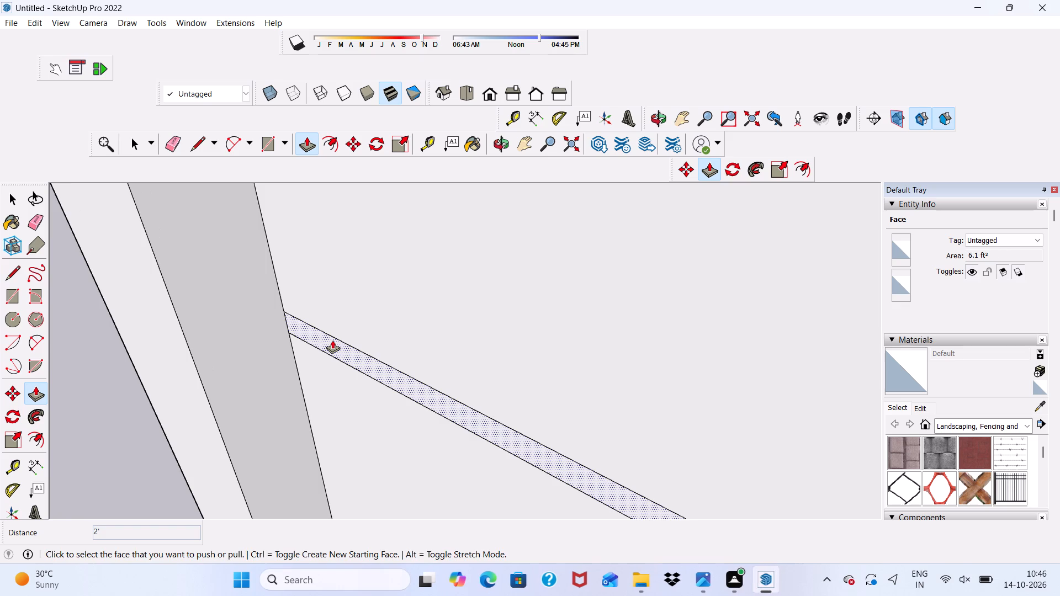
click(332, 340)
click(155, 272)
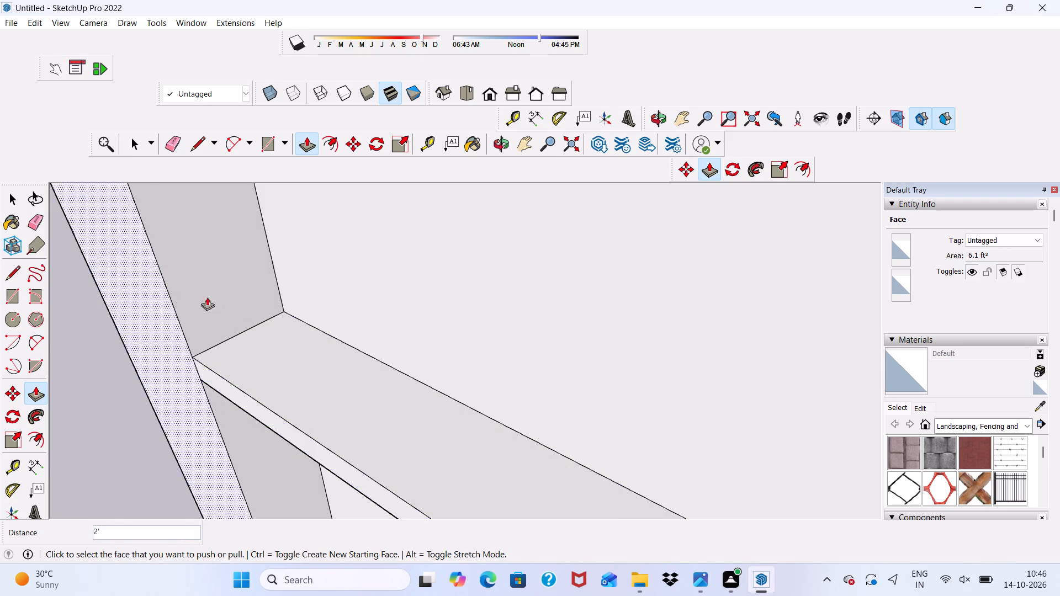
Examine the building's massing, front ledges and ground-floor openings from several angles.
scroll(231, 308, down, 13)
scroll(279, 374, down, 5)
middle_drag(285, 388, 614, 369)
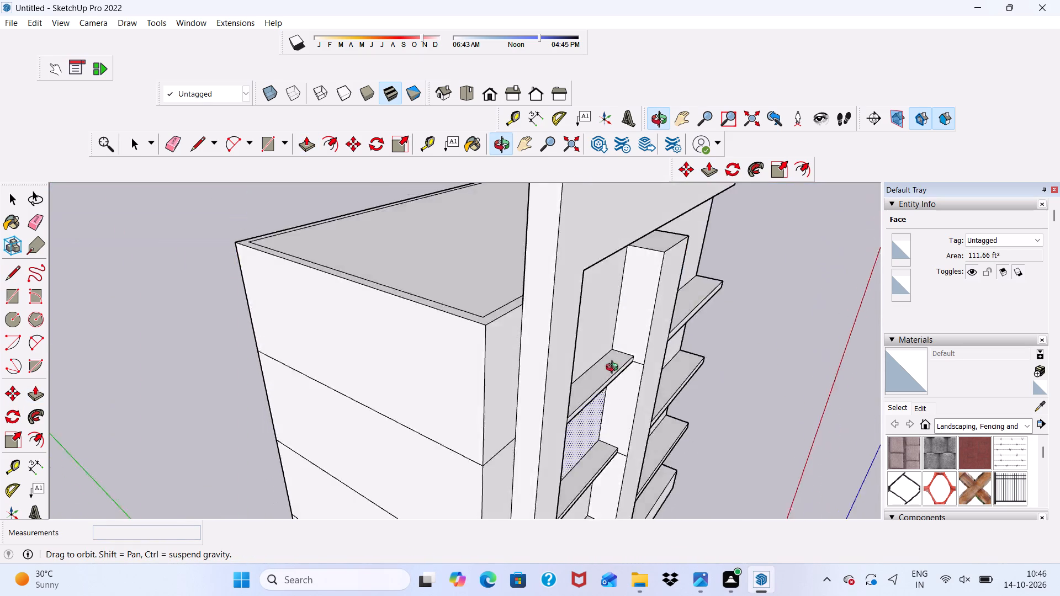
middle_drag(614, 369, 422, 286)
scroll(446, 288, down, 12)
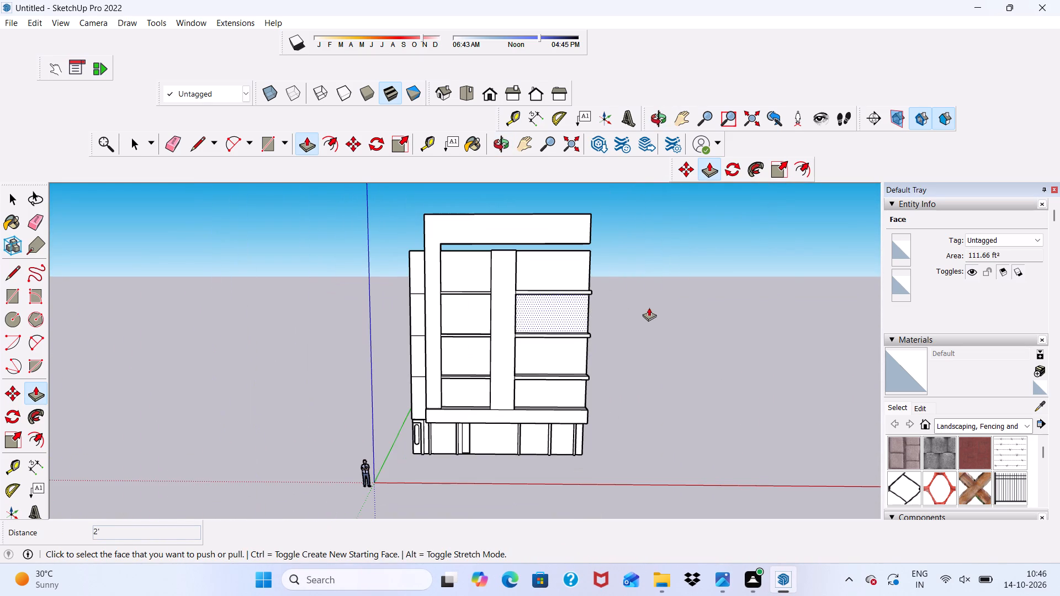
key(space)
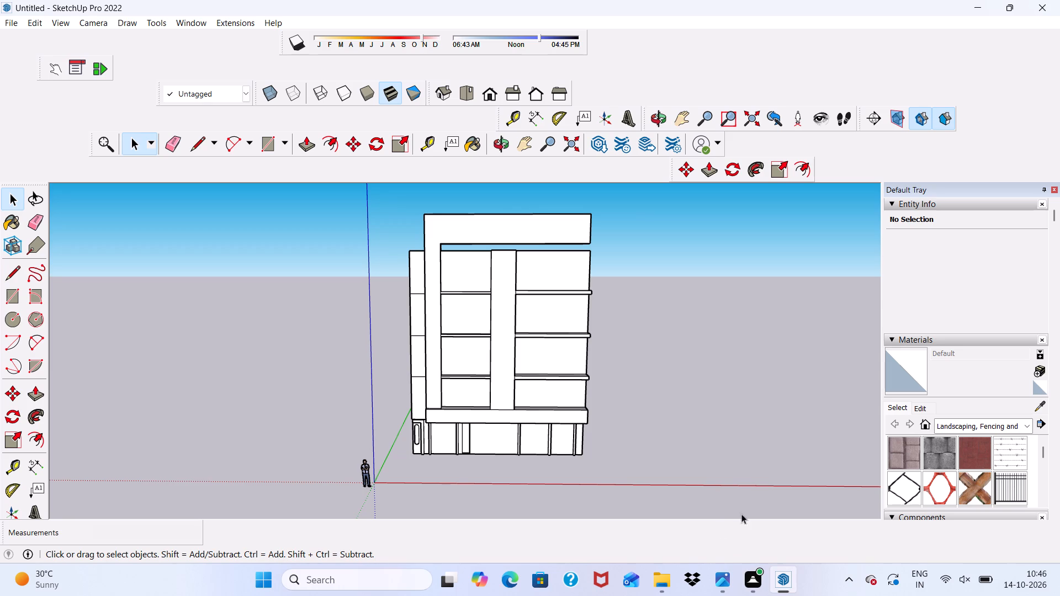
scroll(83, 583, up, 3)
scroll(468, 471, up, 9)
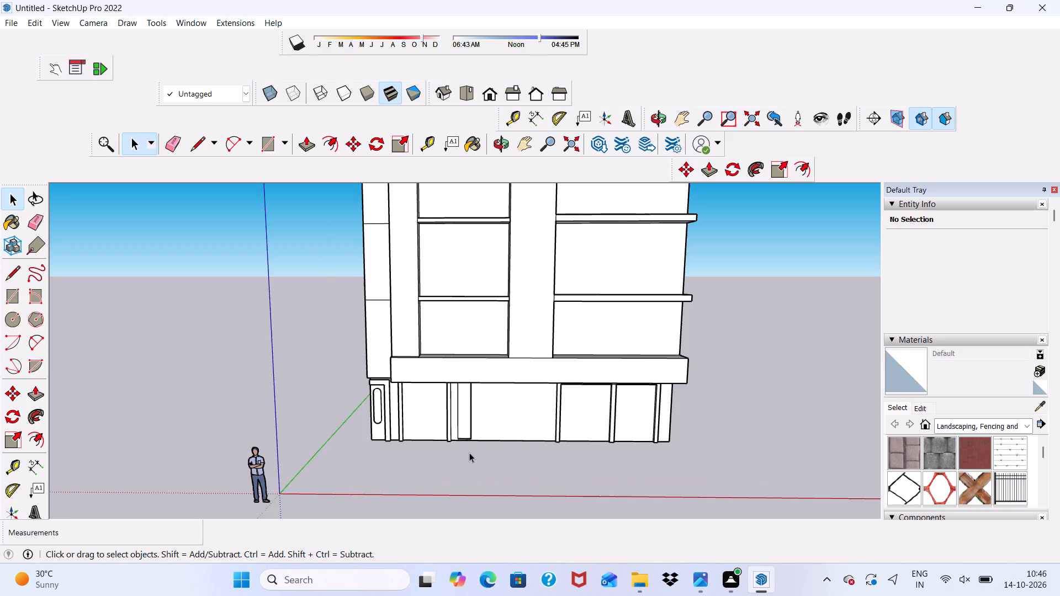
scroll(469, 453, up, 11)
scroll(449, 440, down, 9)
scroll(569, 430, up, 1)
middle_drag(569, 430, 715, 361)
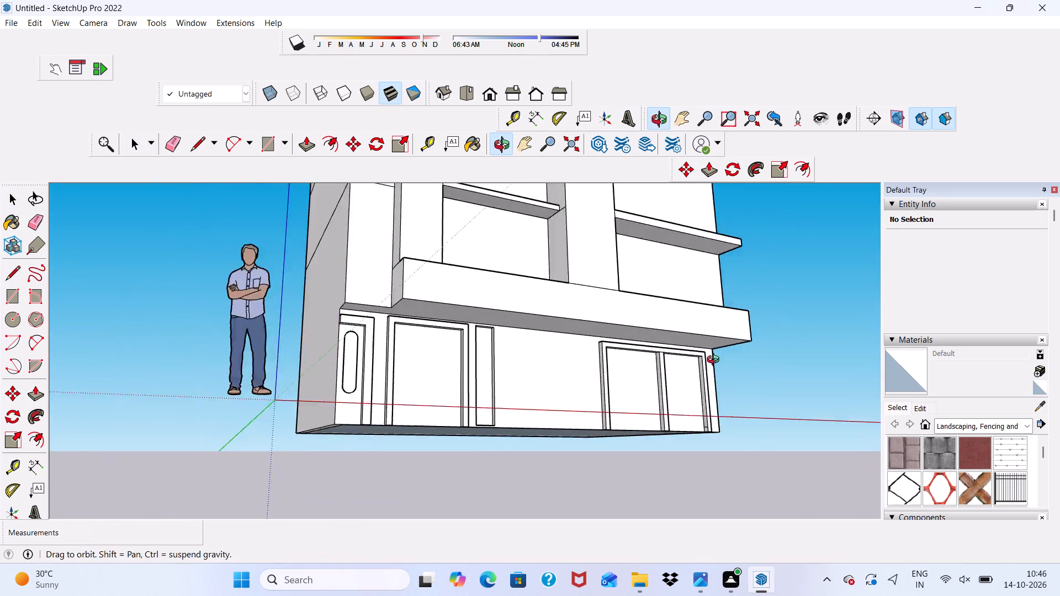
middle_drag(715, 361, 723, 361)
middle_drag(734, 363, 591, 411)
scroll(585, 348, up, 1)
scroll(377, 372, down, 2)
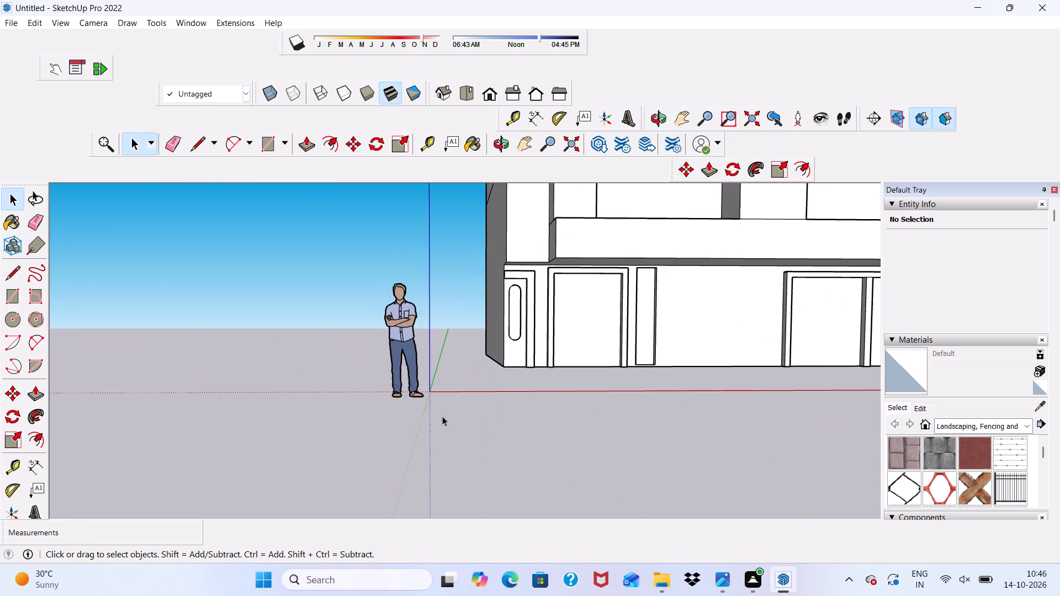
scroll(442, 416, down, 8)
scroll(626, 323, up, 4)
scroll(626, 321, down, 11)
scroll(538, 212, up, 6)
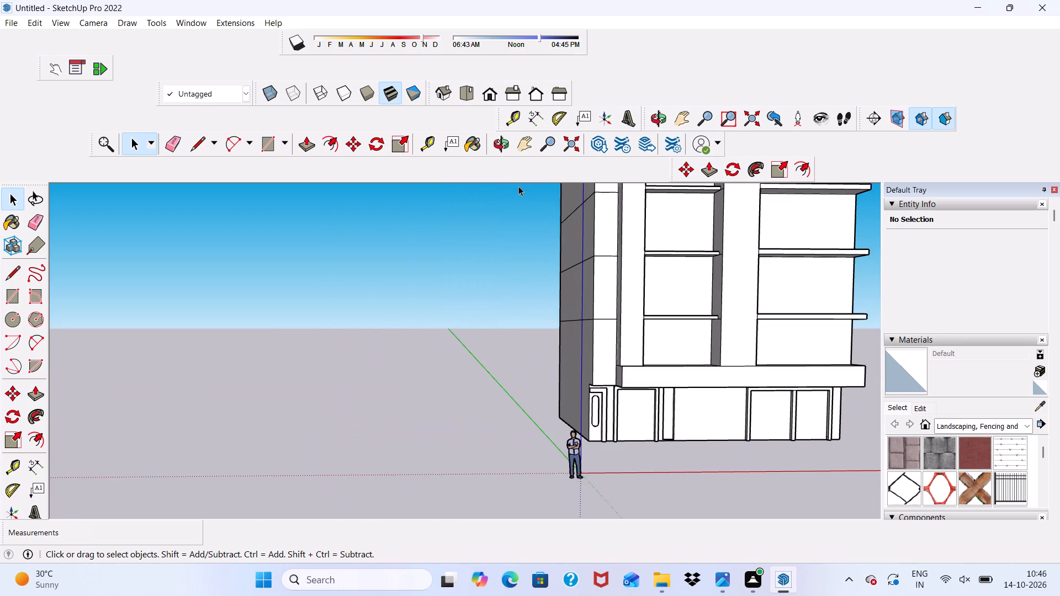
Erase the three floor lines on the narrow front wall strip outside the frame's column.
click(172, 146)
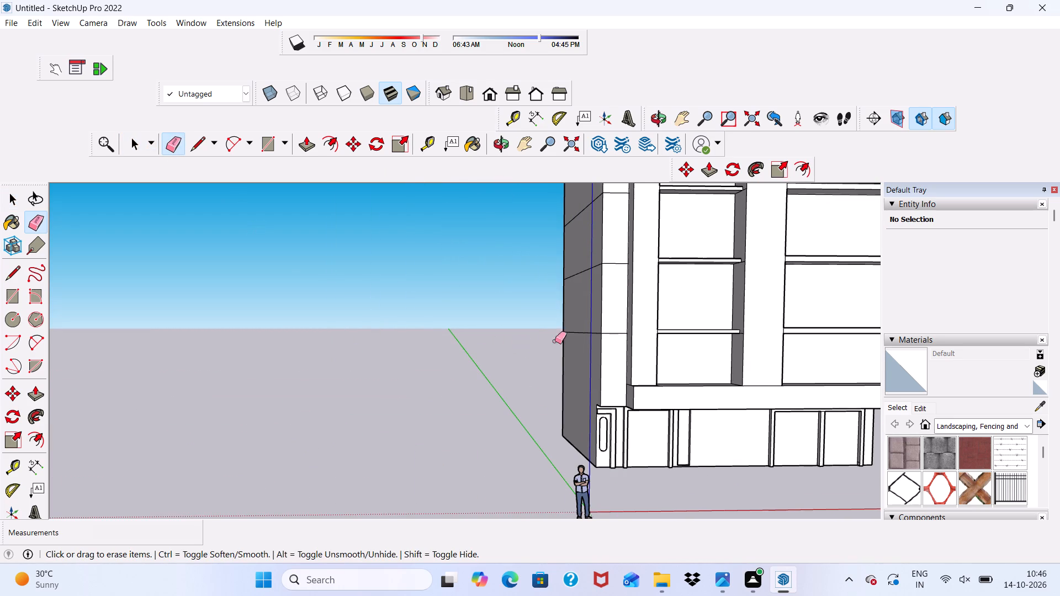
scroll(581, 327, up, 4)
scroll(621, 253, up, 3)
drag(621, 253, 632, 365)
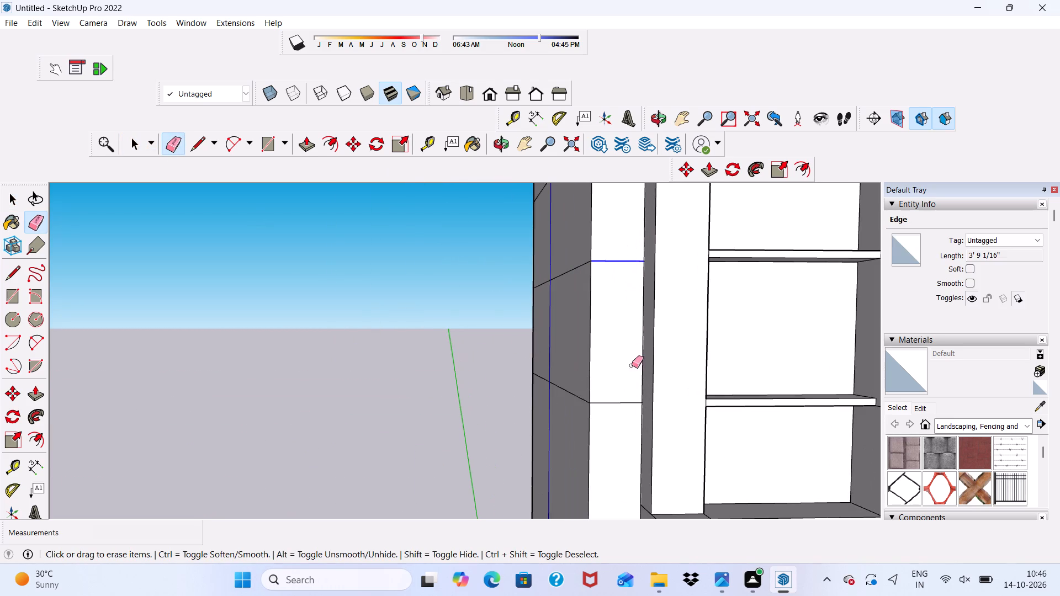
drag(632, 365, 628, 415)
scroll(624, 403, down, 14)
scroll(654, 421, up, 9)
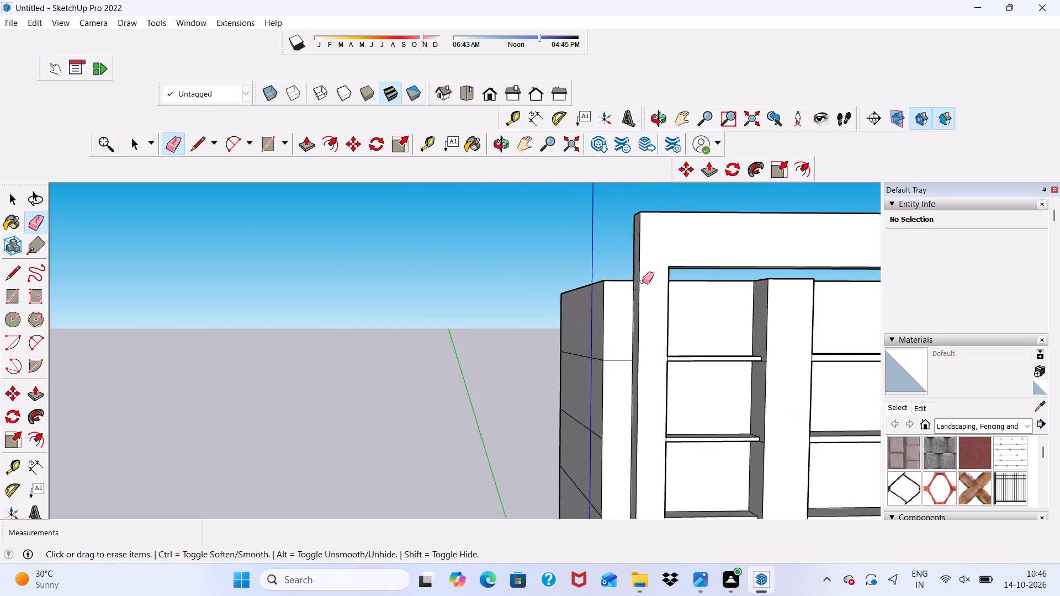
scroll(642, 281, up, 4)
drag(648, 326, 655, 366)
scroll(589, 356, down, 6)
Erase the three floor lines on the side wall next to the frame's column.
middle_drag(526, 400, 539, 403)
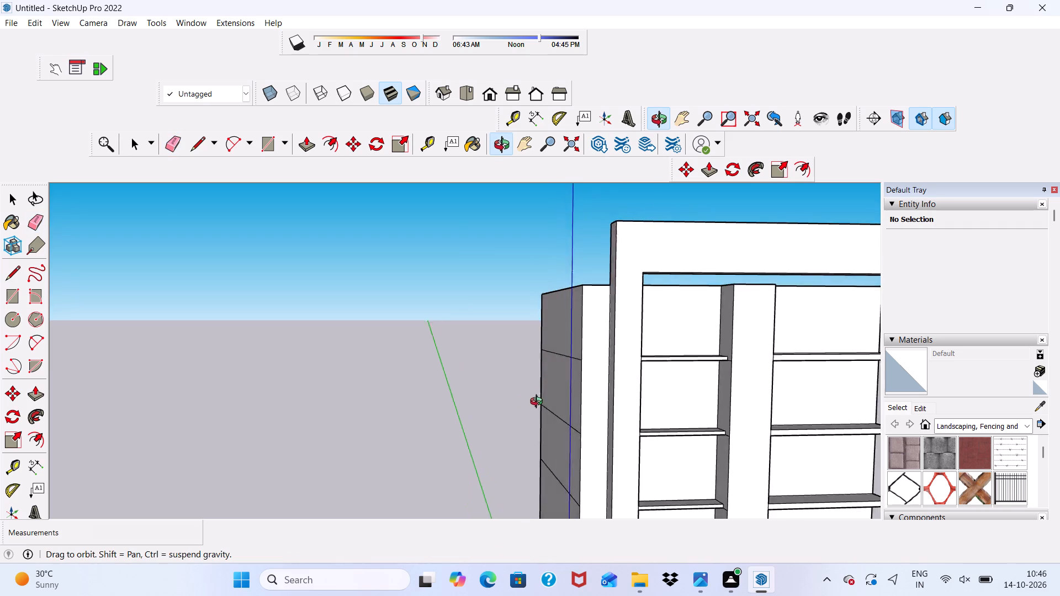
middle_drag(539, 403, 824, 380)
scroll(487, 361, up, 3)
drag(438, 336, 438, 452)
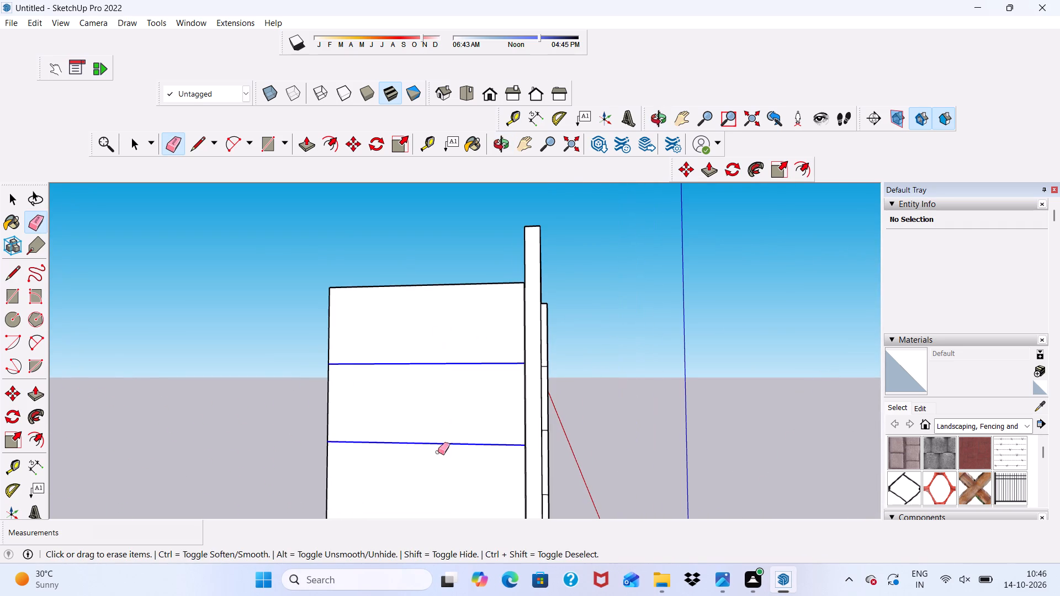
drag(438, 452, 439, 461)
click(439, 461)
scroll(429, 311, down, 10)
drag(427, 388, 443, 444)
scroll(386, 407, down, 2)
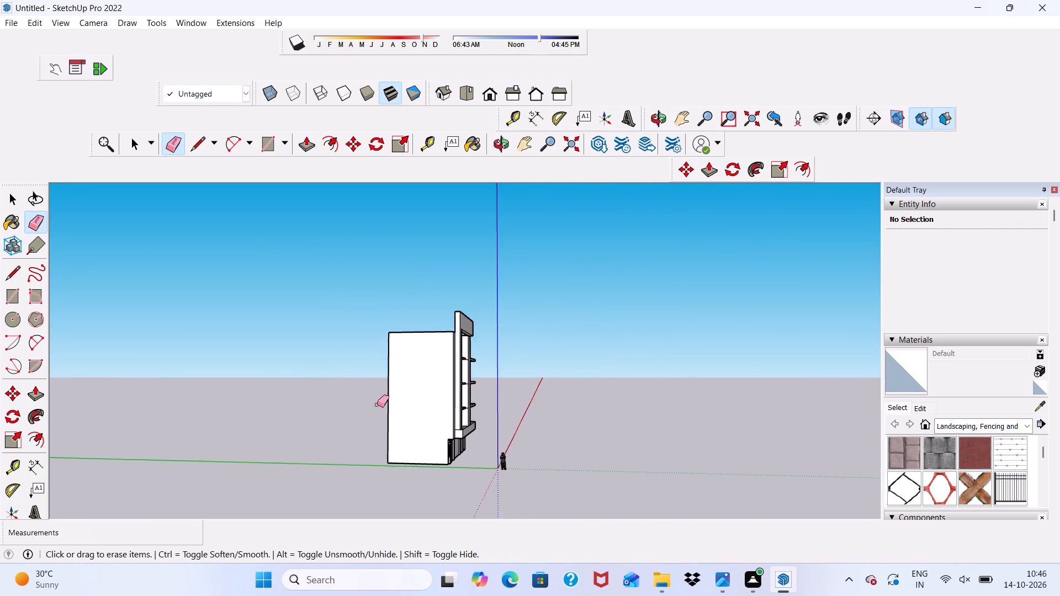
Erase the three floor lines across the building's rear wall.
middle_drag(377, 405, 750, 448)
scroll(476, 389, up, 1)
drag(471, 357, 471, 440)
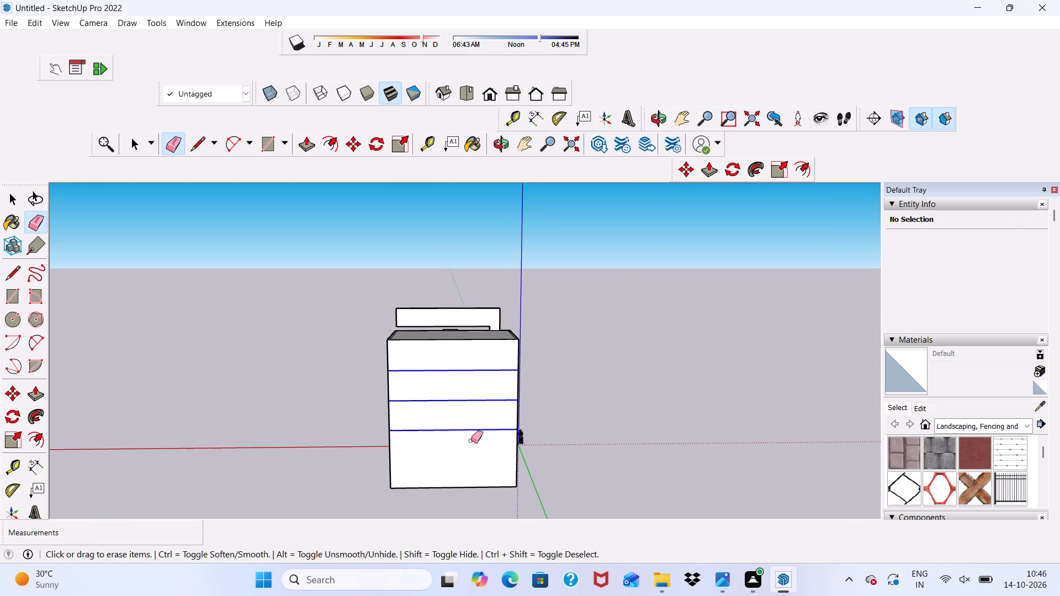
drag(471, 440, 471, 445)
scroll(431, 366, down, 5)
Erase the three floor lines on the side wall farthest from the frame's column.
middle_drag(410, 393, 799, 400)
scroll(531, 394, up, 6)
drag(492, 349, 491, 360)
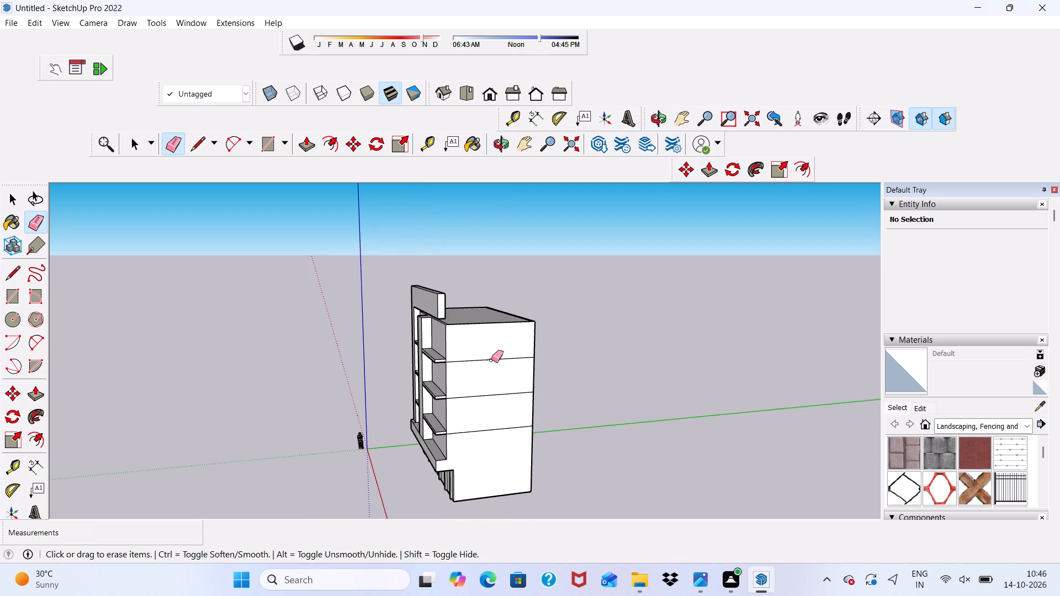
drag(491, 360, 491, 450)
scroll(443, 382, down, 5)
middle_drag(432, 395, 707, 371)
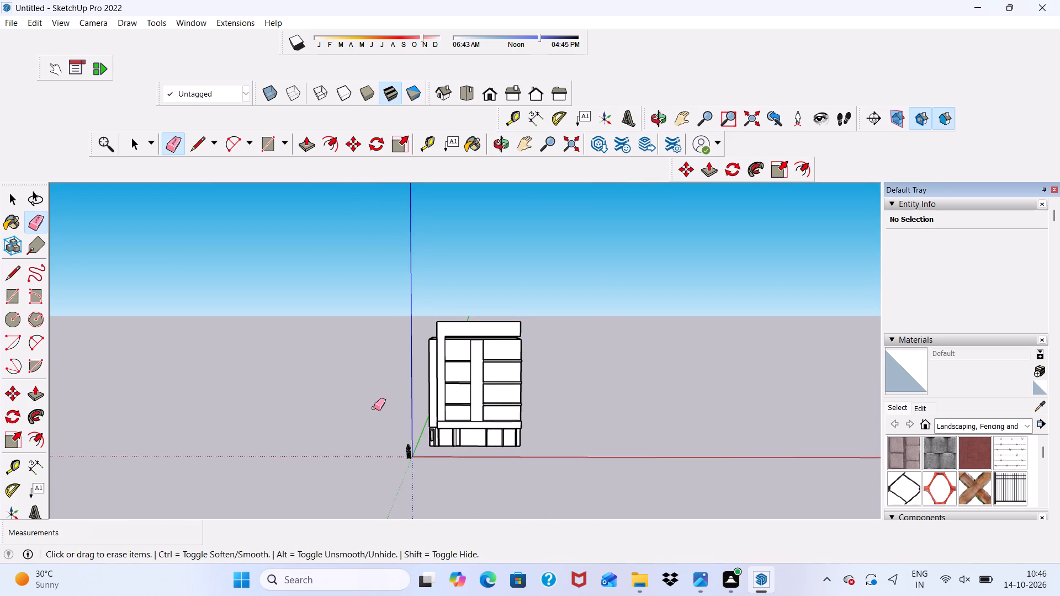
Examine the floor-line ledges on both sides of the central pier, close up and from above.
scroll(374, 408, up, 5)
key(space)
scroll(465, 384, down, 2)
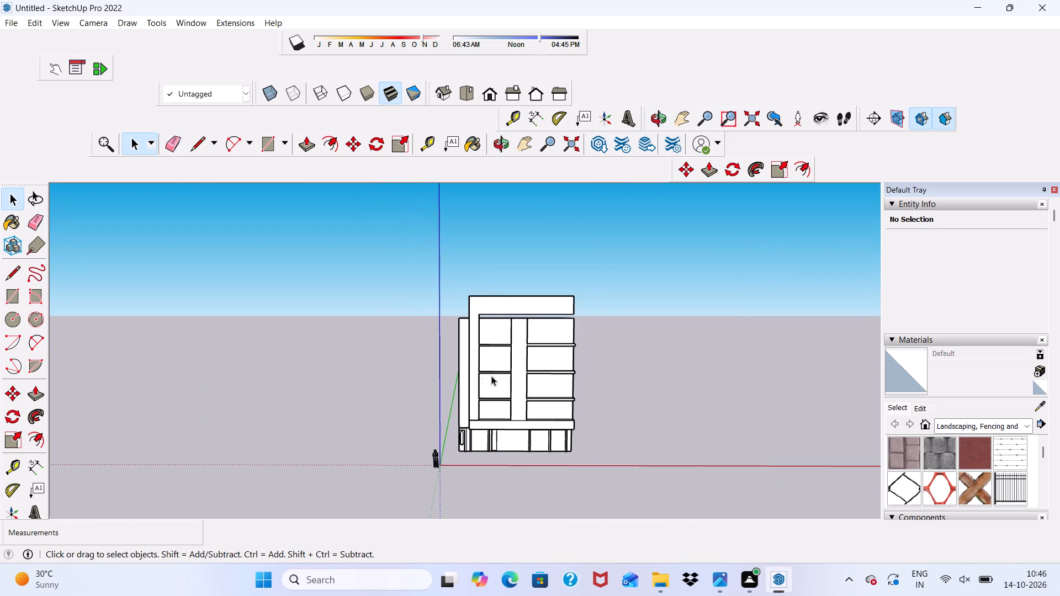
scroll(510, 376, up, 6)
scroll(511, 377, down, 2)
scroll(438, 409, up, 17)
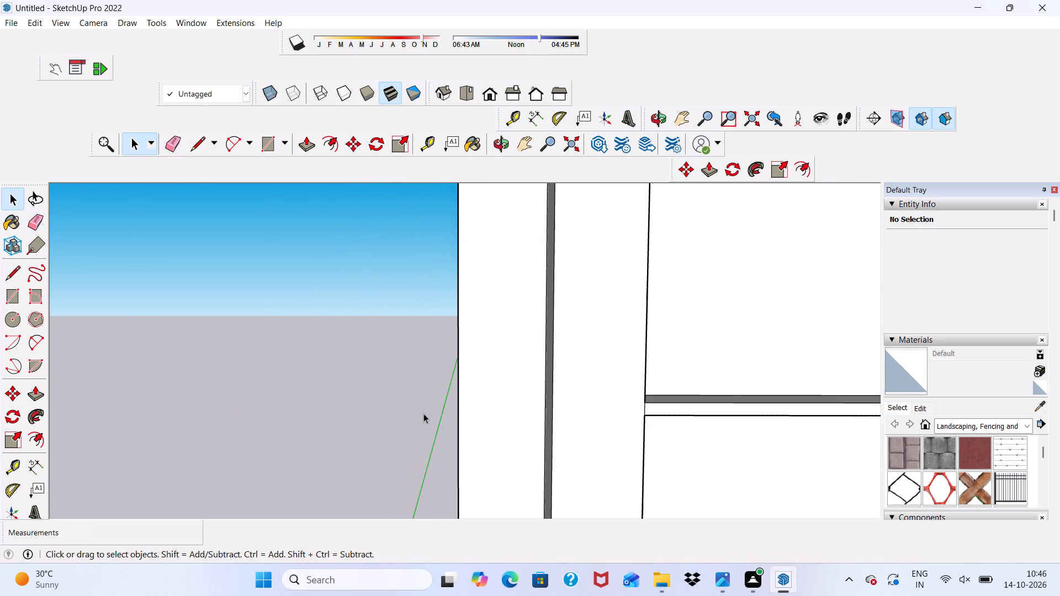
scroll(423, 416, down, 7)
middle_drag(545, 365, 362, 440)
scroll(363, 434, down, 2)
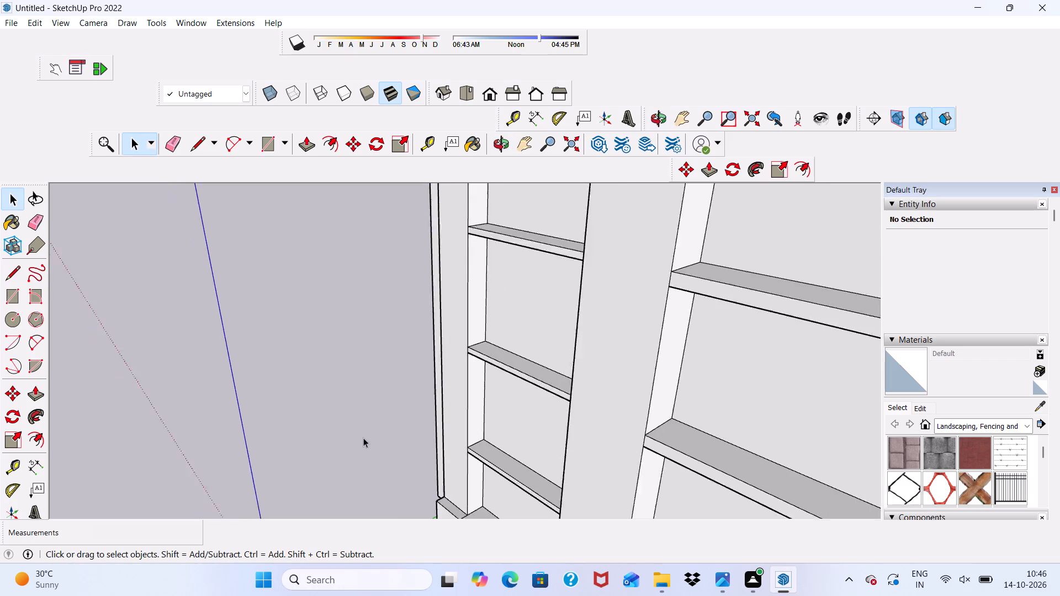
scroll(363, 438, down, 3)
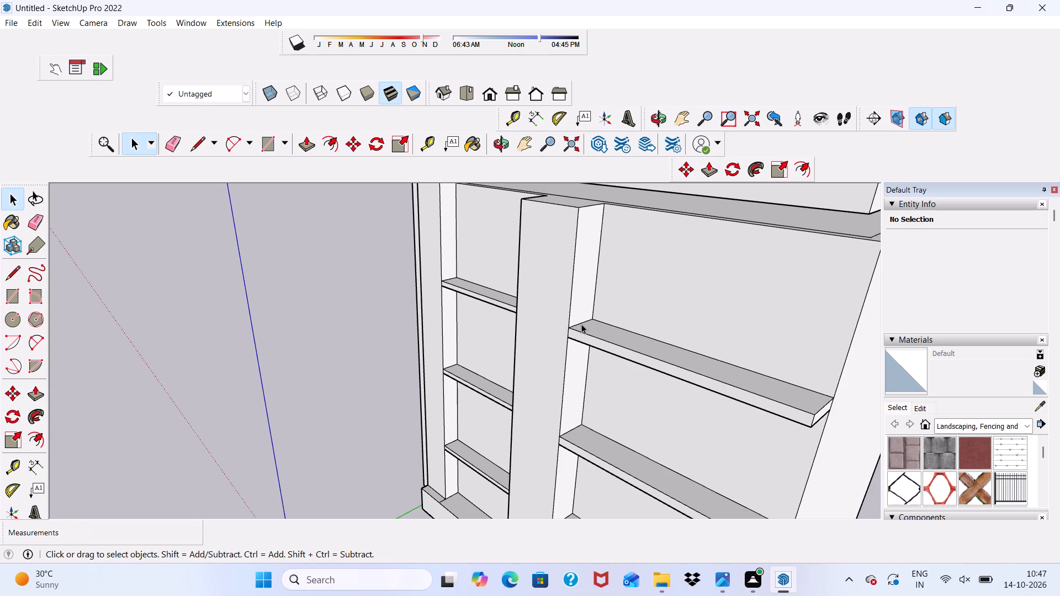
scroll(599, 365, down, 6)
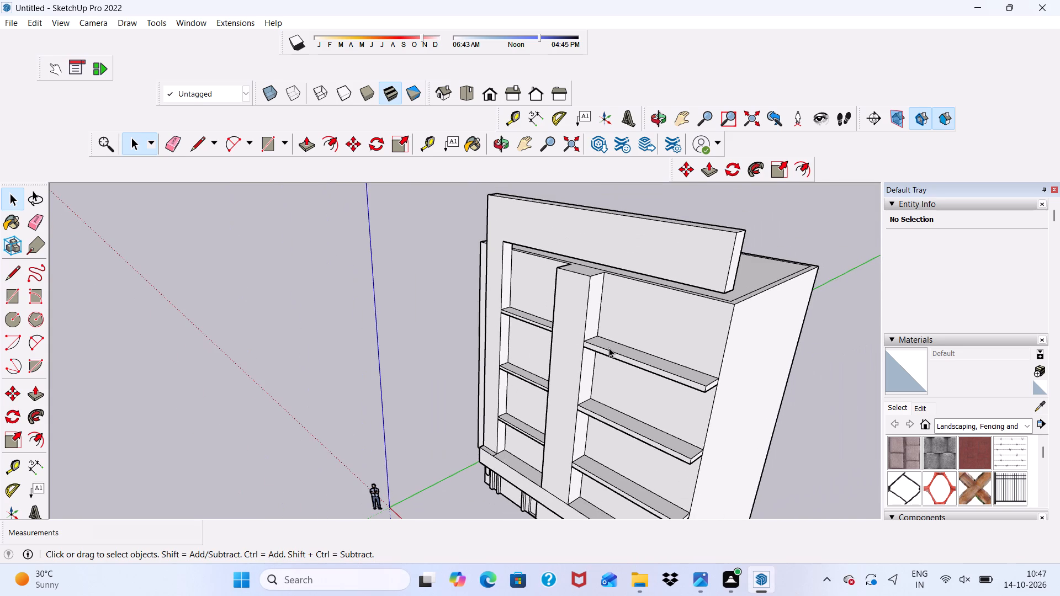
Push/Pull the underside of the top ledge in the wider front bay down about 1 9/16" to thicken it.
scroll(643, 347, up, 2)
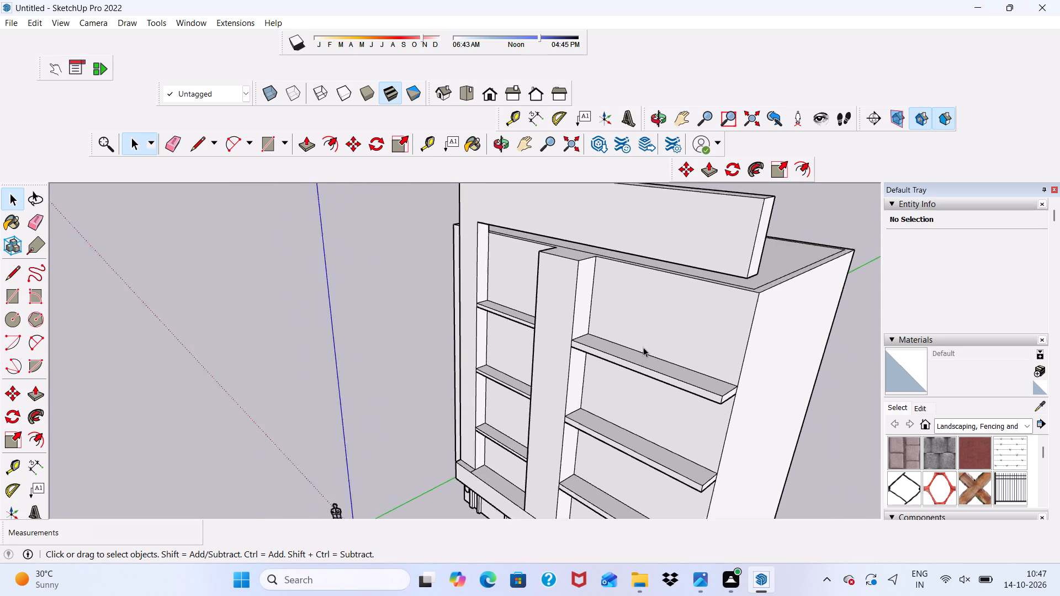
scroll(643, 347, up, 3)
middle_drag(643, 354, 756, 273)
scroll(617, 315, up, 4)
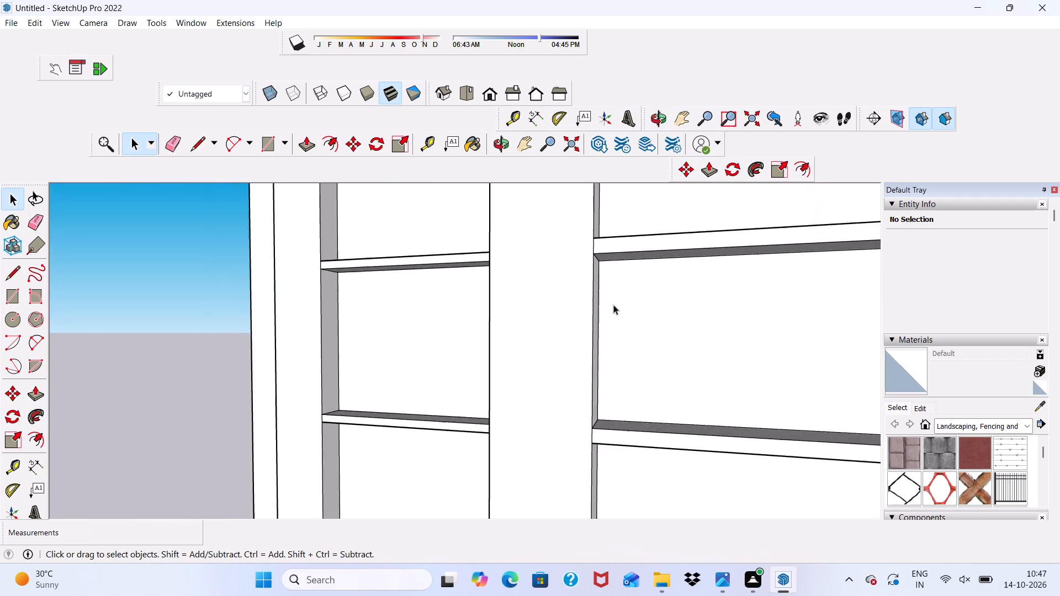
scroll(613, 305, up, 8)
scroll(600, 232, up, 6)
scroll(597, 230, down, 1)
click(596, 230)
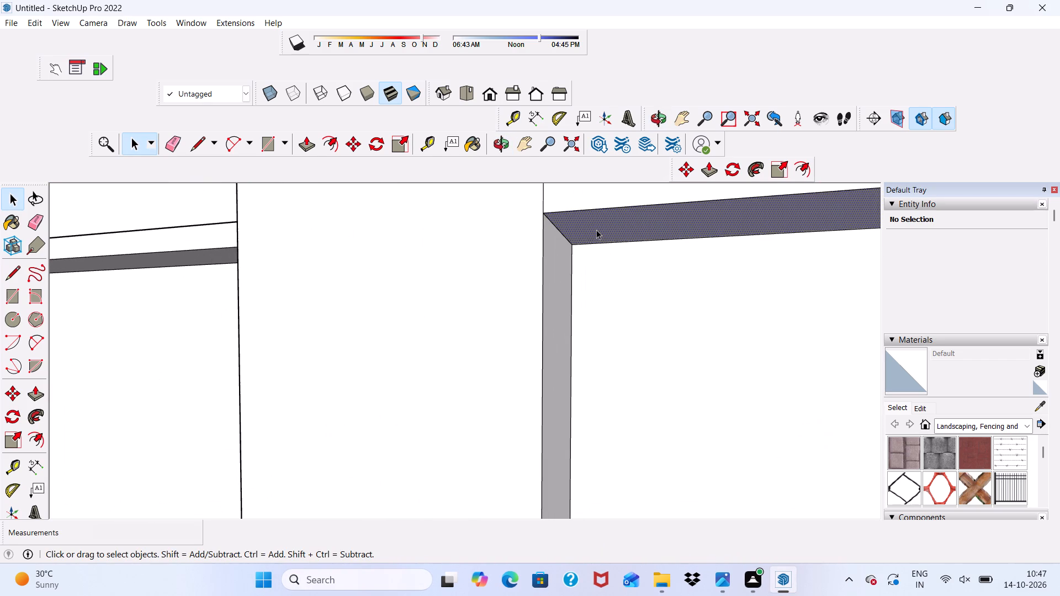
click(300, 143)
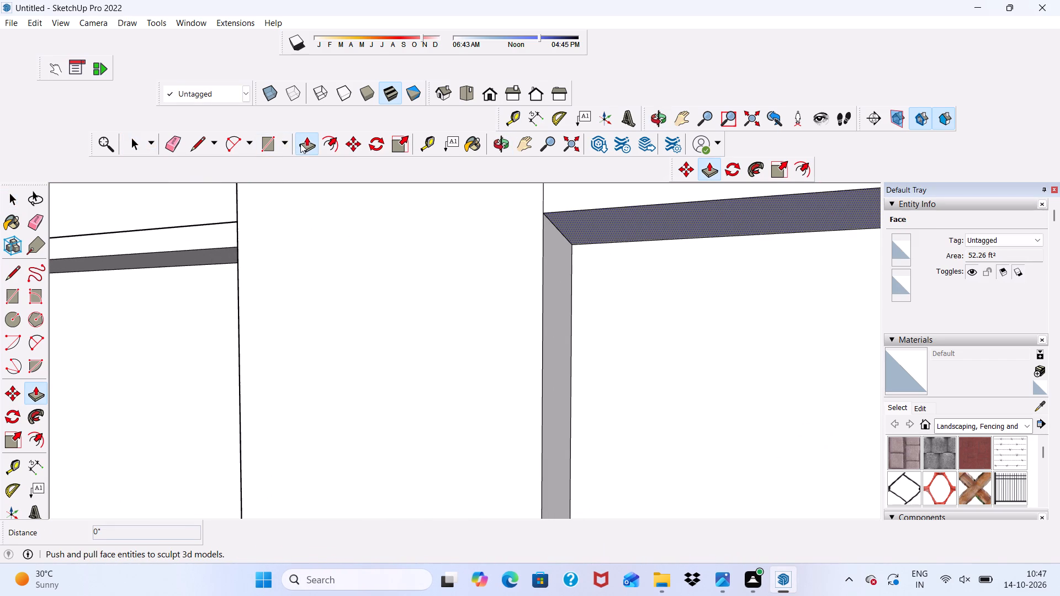
scroll(621, 212, up, 3)
click(619, 206)
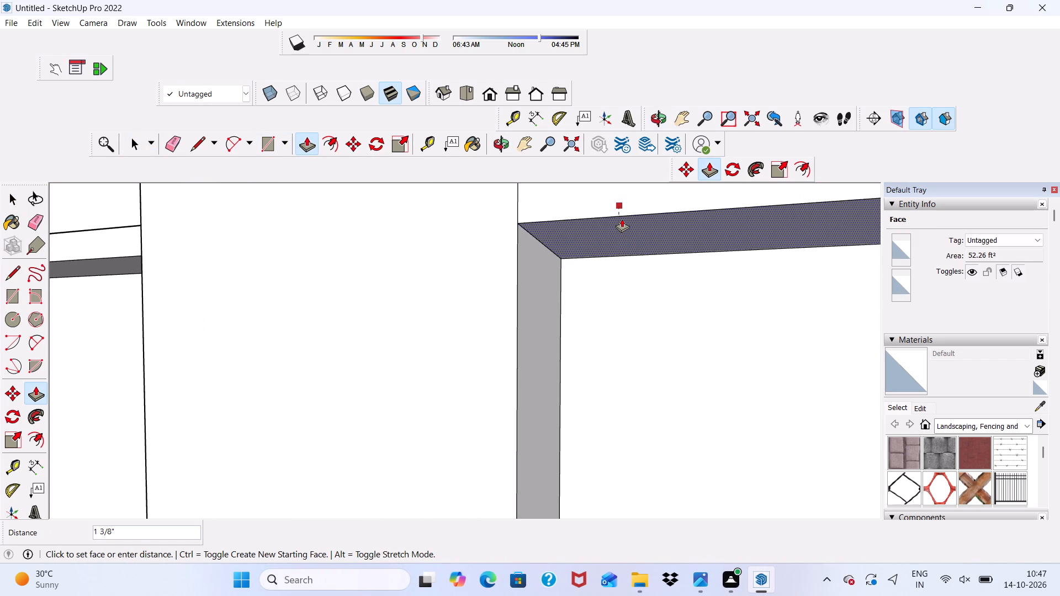
double_click(622, 219)
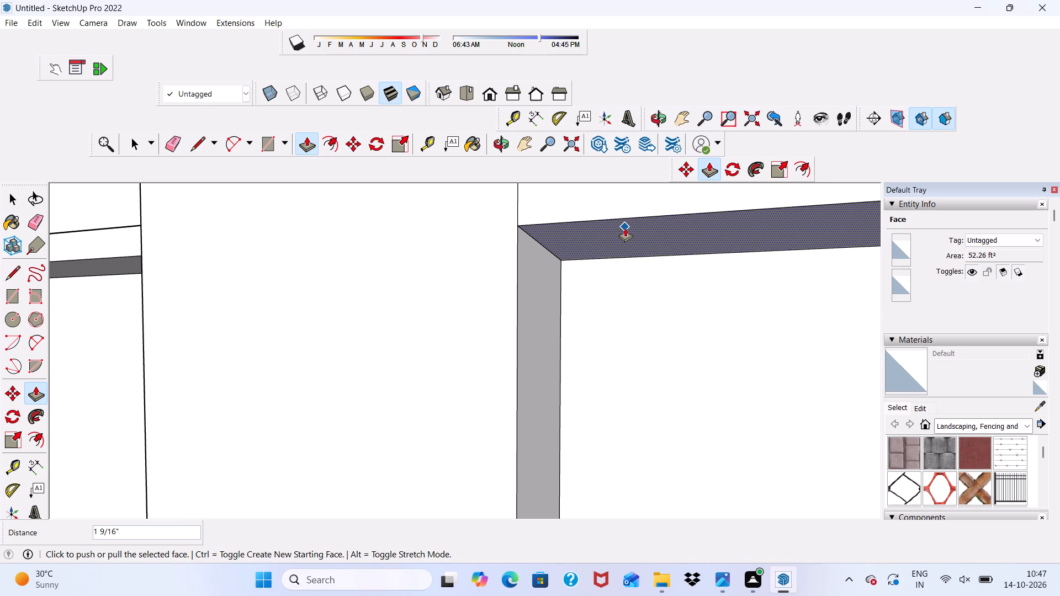
click(625, 228)
Push/Pull the underside of the middle ledge in the wider front bay down about 4 13/16".
scroll(599, 251, down, 19)
middle_drag(564, 266, 671, 237)
scroll(617, 433, up, 6)
middle_drag(614, 429, 613, 374)
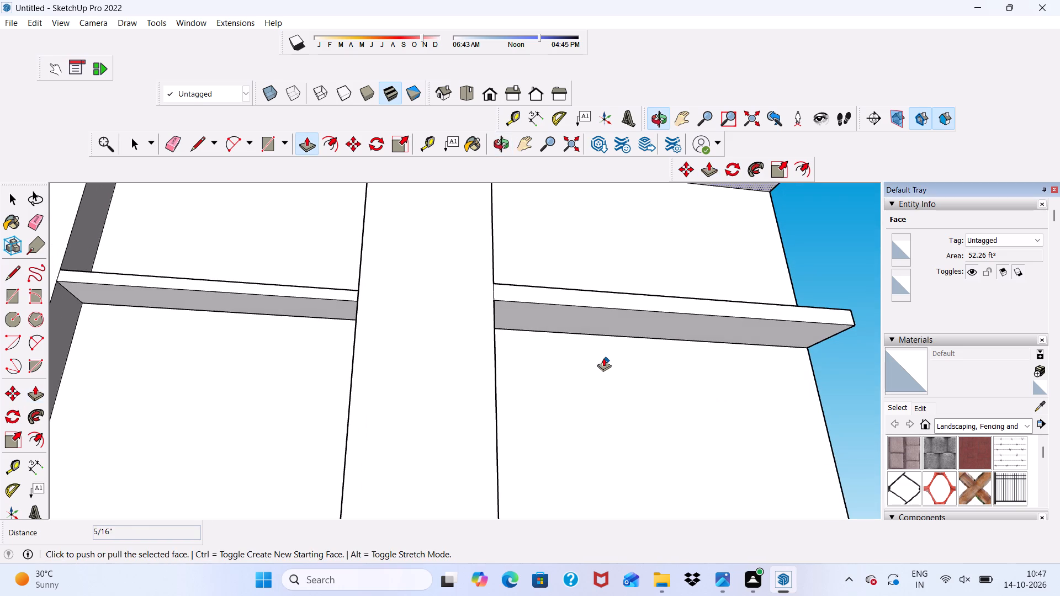
key(space)
scroll(563, 333, up, 4)
double_click(556, 322)
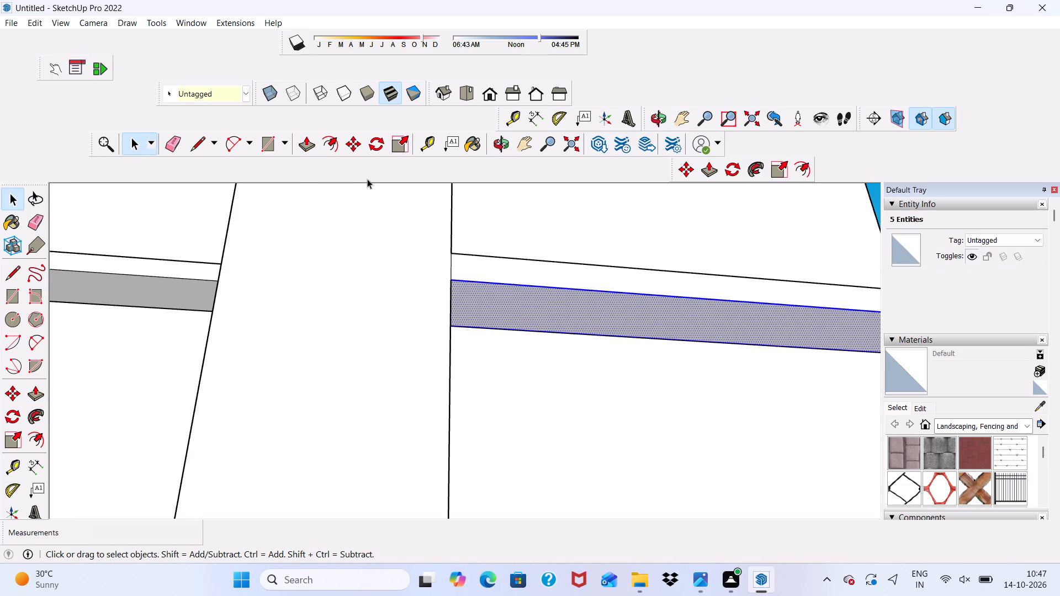
click(304, 143)
click(487, 296)
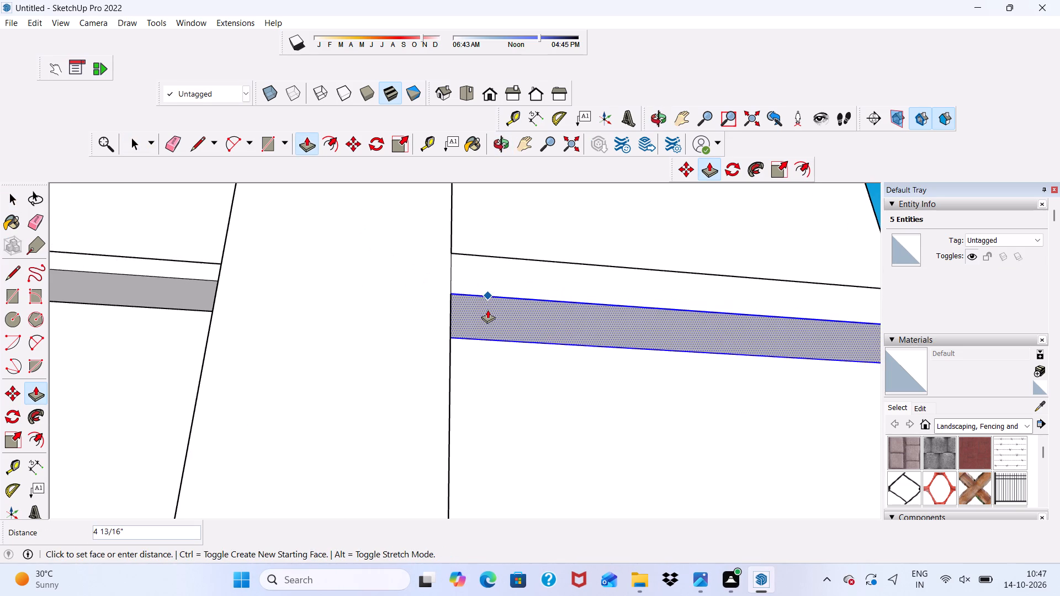
click(487, 310)
scroll(475, 289, down, 11)
middle_drag(484, 346, 425, 462)
key(space)
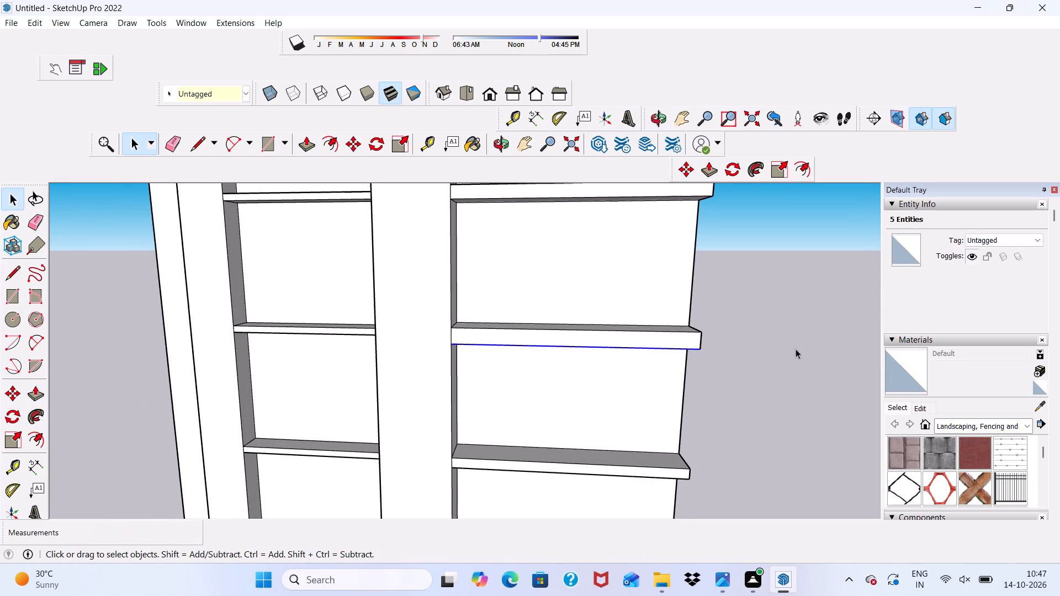
Push/Pull the underside of the lowest ledge in the wider front bay down by the same distance as the middle ledge.
click(800, 348)
middle_drag(479, 531, 485, 452)
scroll(479, 531, down, 1)
scroll(507, 482, up, 5)
scroll(507, 482, down, 6)
middle_drag(511, 486, 512, 337)
scroll(502, 405, up, 5)
click(453, 435)
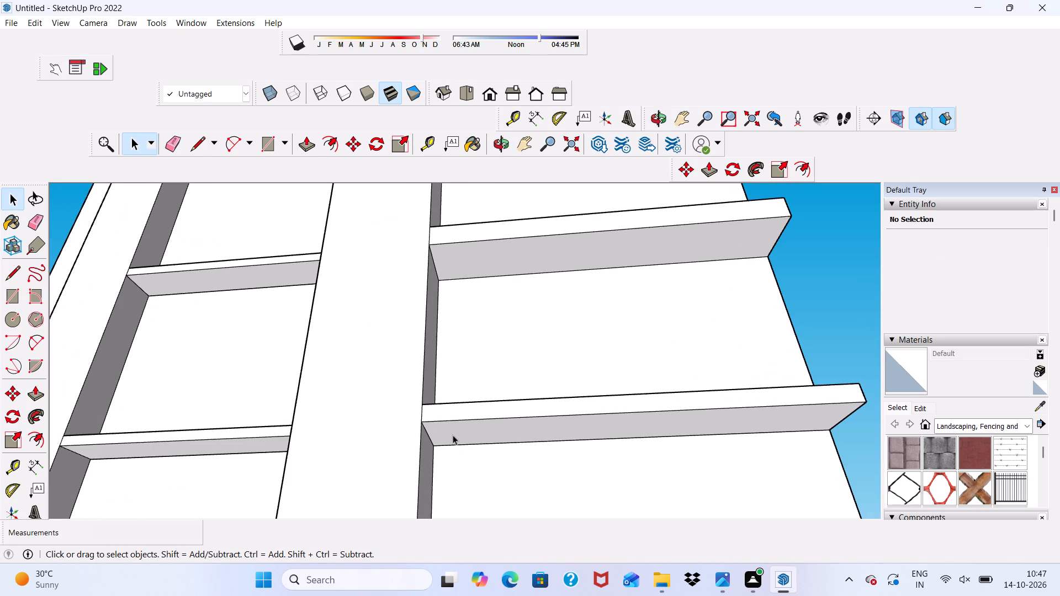
click(303, 139)
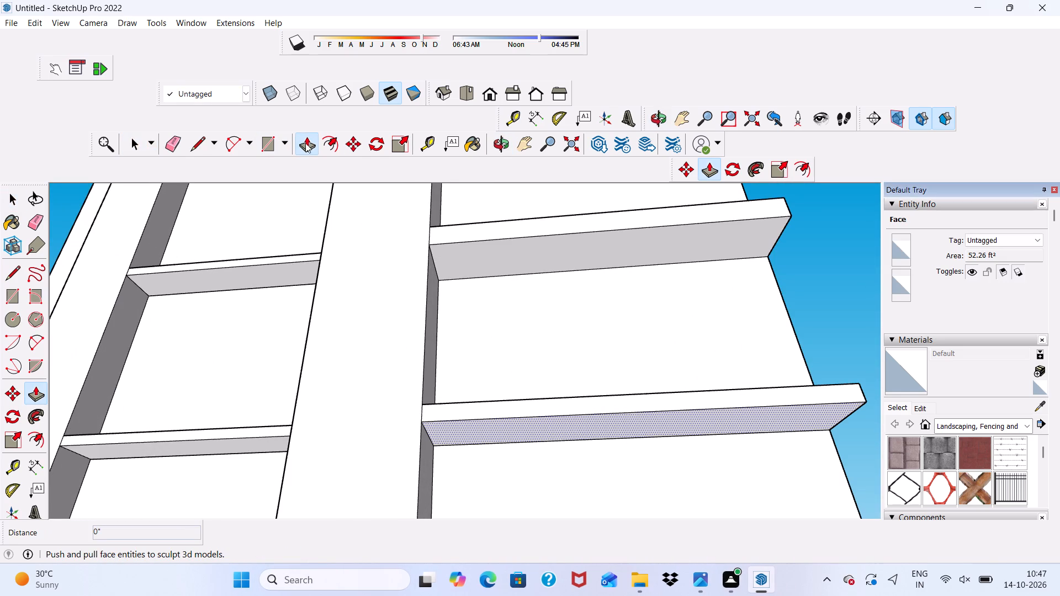
scroll(531, 402, up, 2)
double_click(525, 425)
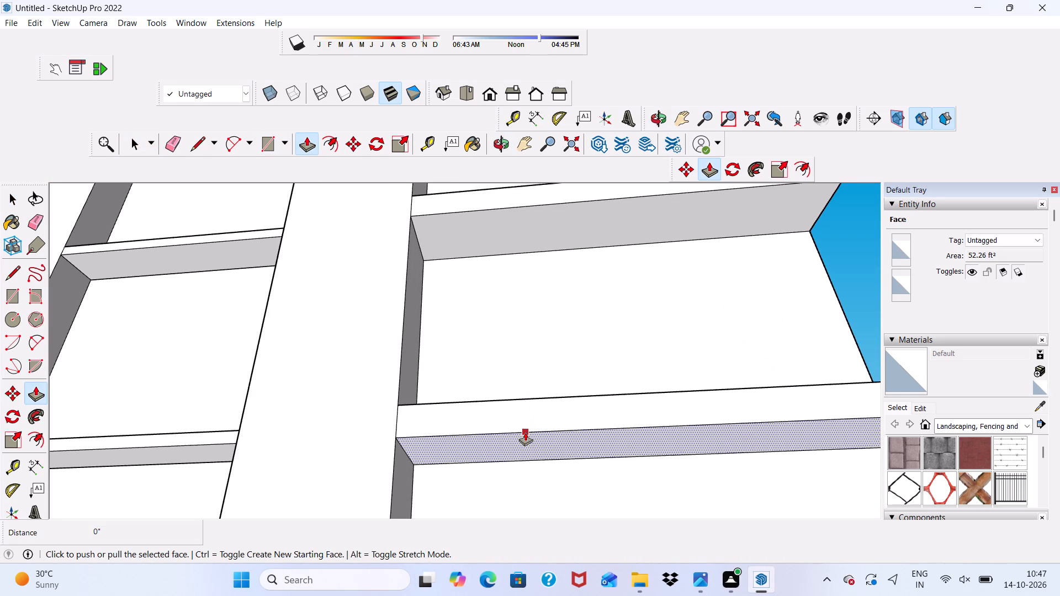
Push/Pull the underside of a lower ledge in the narrower bay beside the central pier down about 8 3/16".
scroll(522, 414, down, 15)
middle_drag(715, 413, 730, 512)
scroll(686, 461, up, 2)
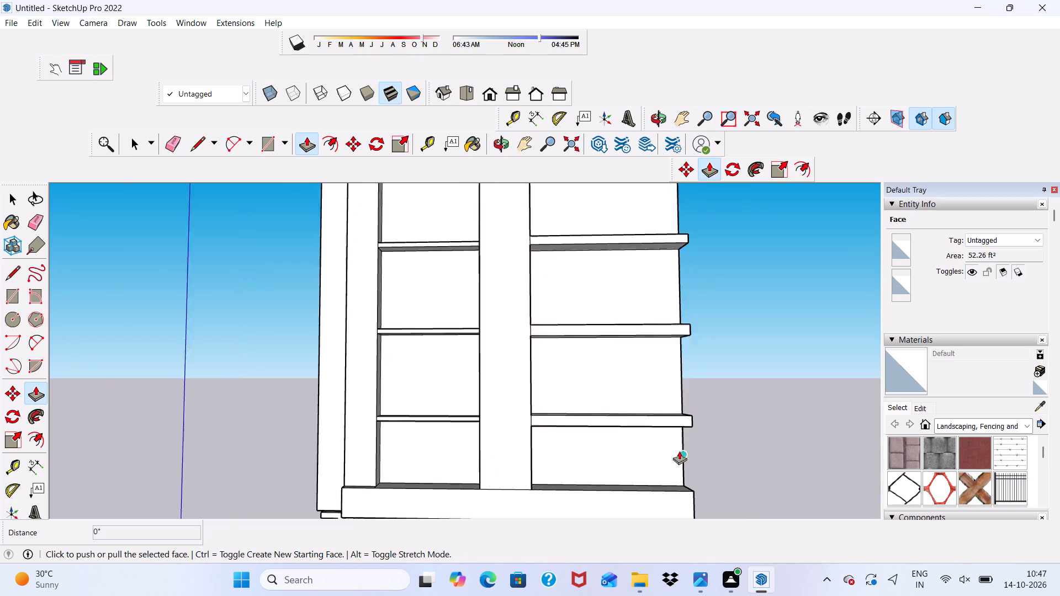
scroll(679, 451, up, 3)
scroll(679, 450, down, 1)
middle_drag(677, 450, 688, 494)
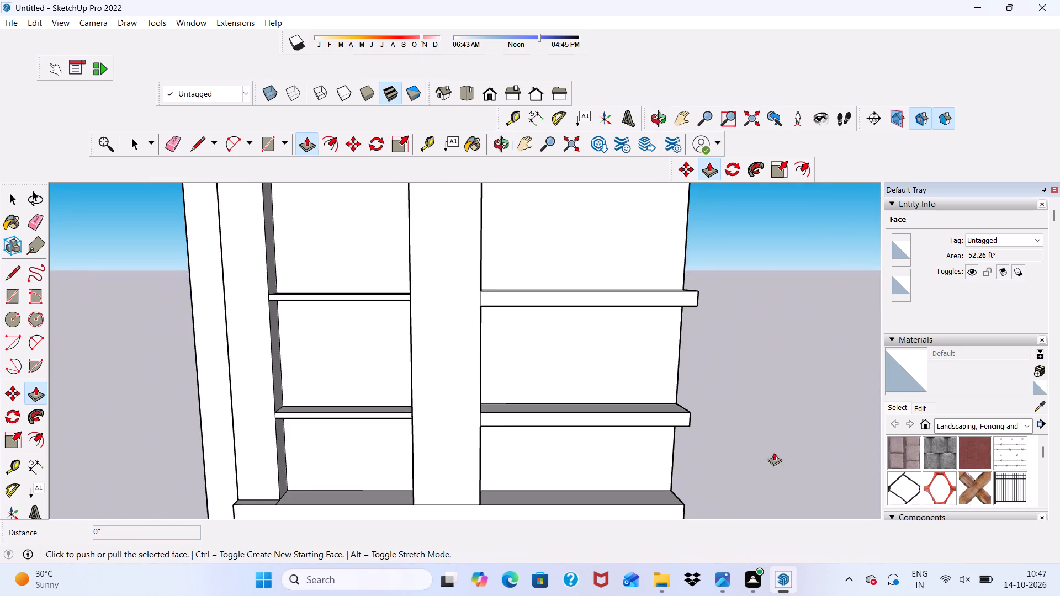
scroll(745, 438, down, 5)
scroll(410, 476, up, 5)
middle_drag(449, 457, 458, 378)
scroll(461, 363, up, 9)
key(space)
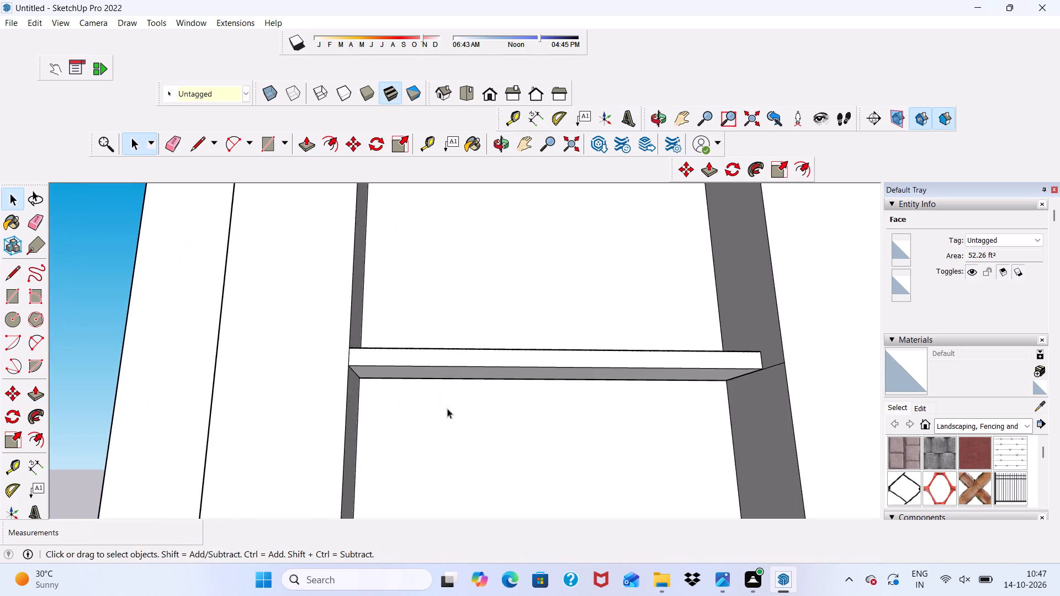
middle_drag(457, 407, 462, 370)
scroll(462, 370, up, 3)
click(452, 370)
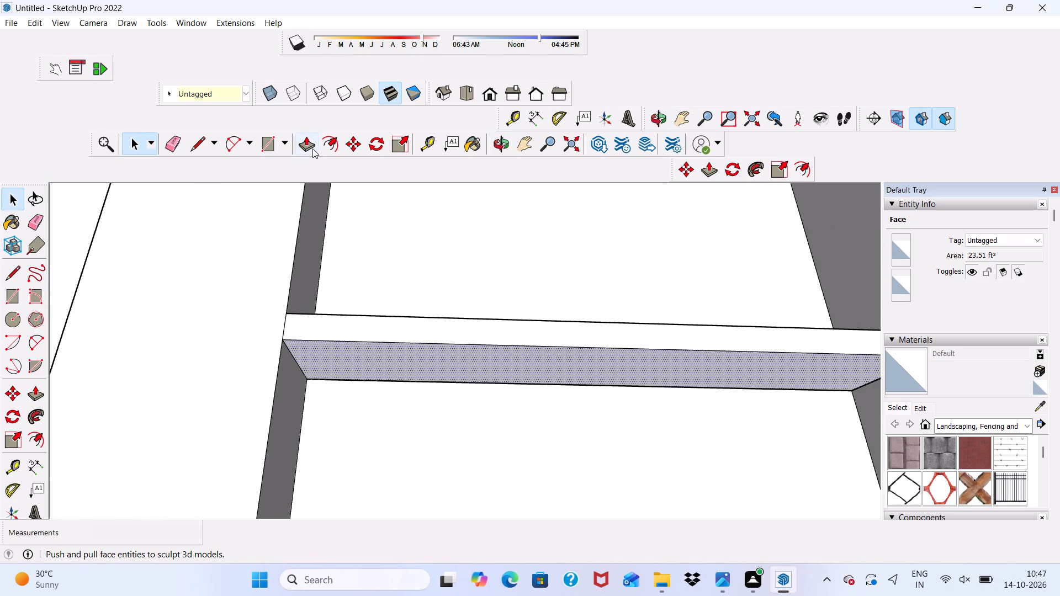
click(306, 139)
click(316, 357)
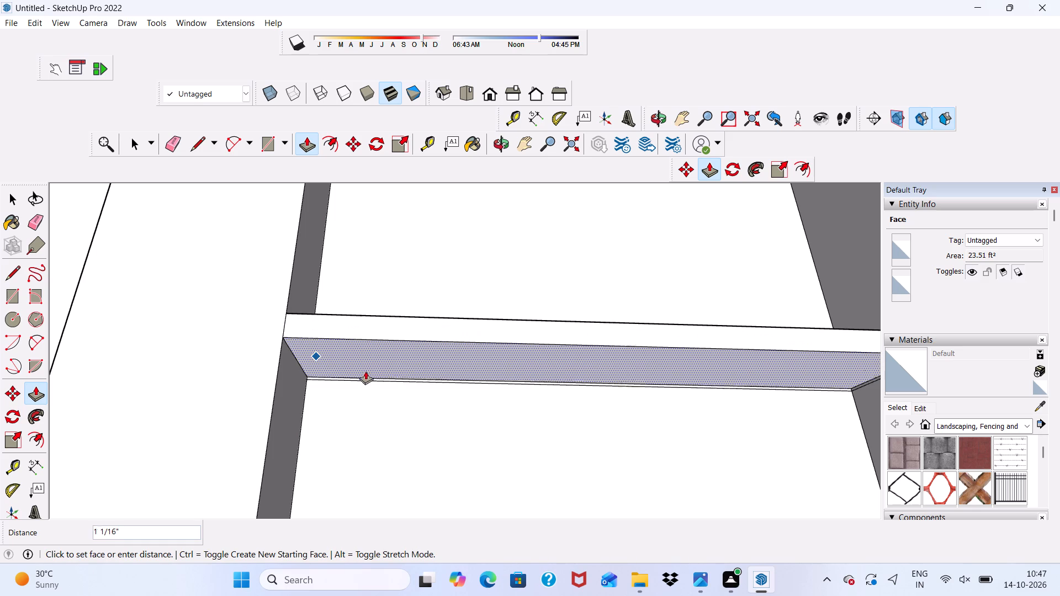
click(363, 395)
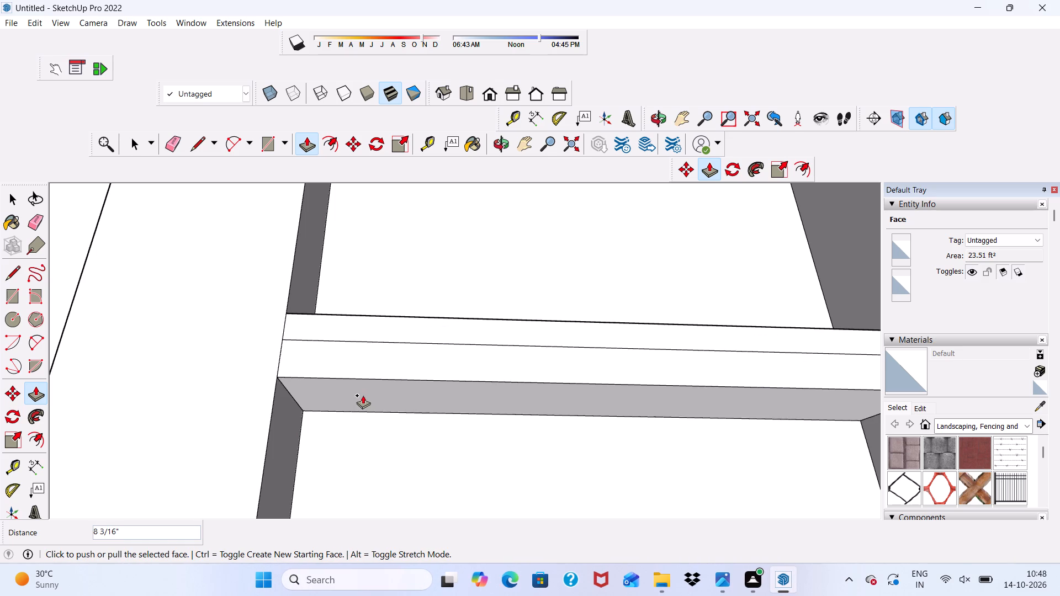
scroll(337, 334, down, 8)
middle_drag(454, 430, 305, 423)
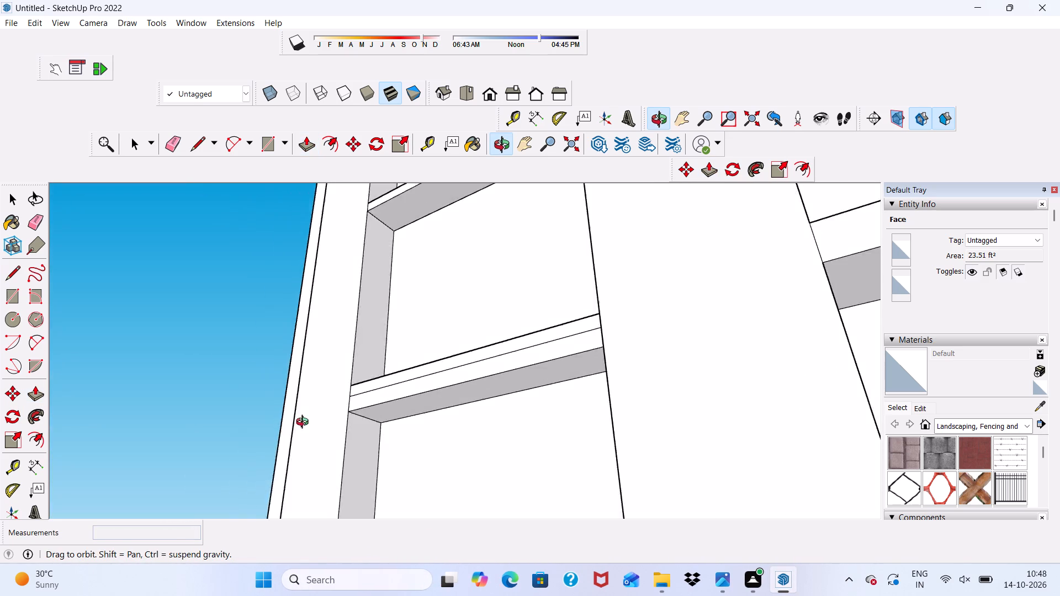
middle_drag(305, 423, 279, 490)
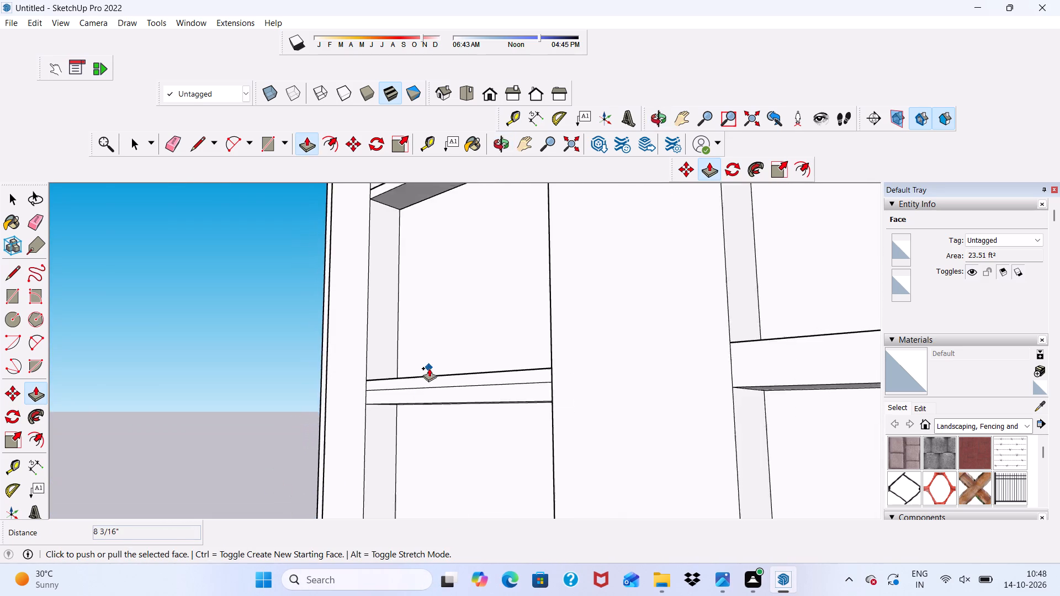
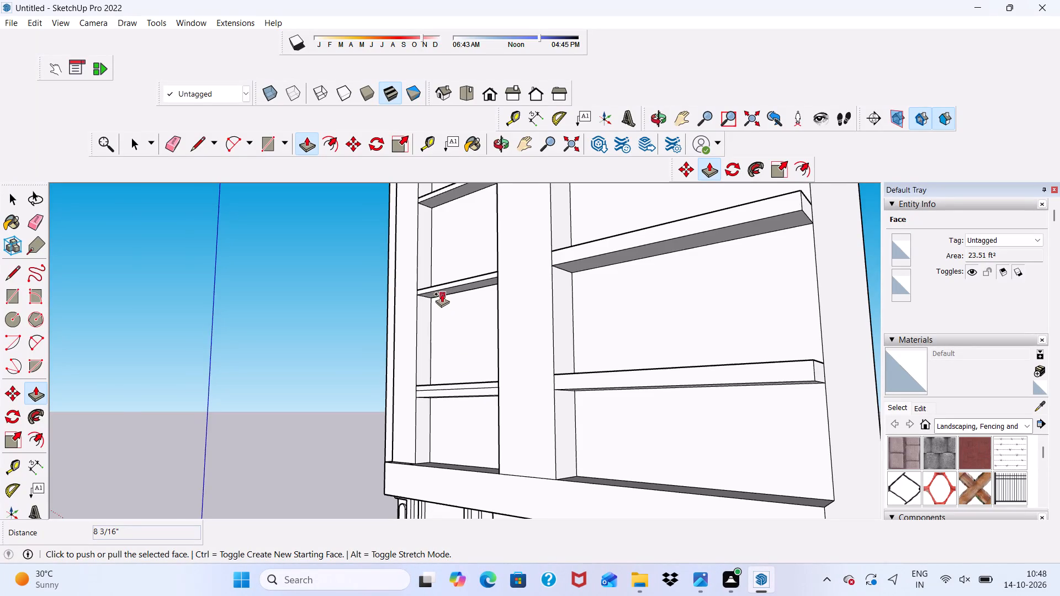
Push/Pull the underside of the middle ledge in the narrower bay beside the central pier down about 8 7/16".
scroll(441, 291, up, 9)
middle_drag(442, 291, 521, 181)
scroll(475, 323, up, 5)
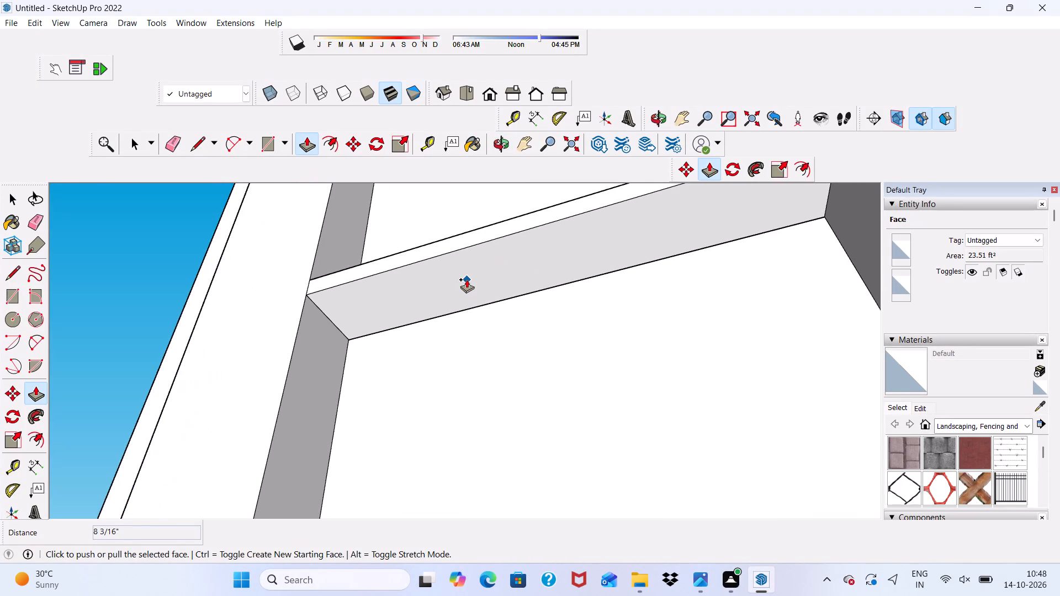
key(space)
click(458, 270)
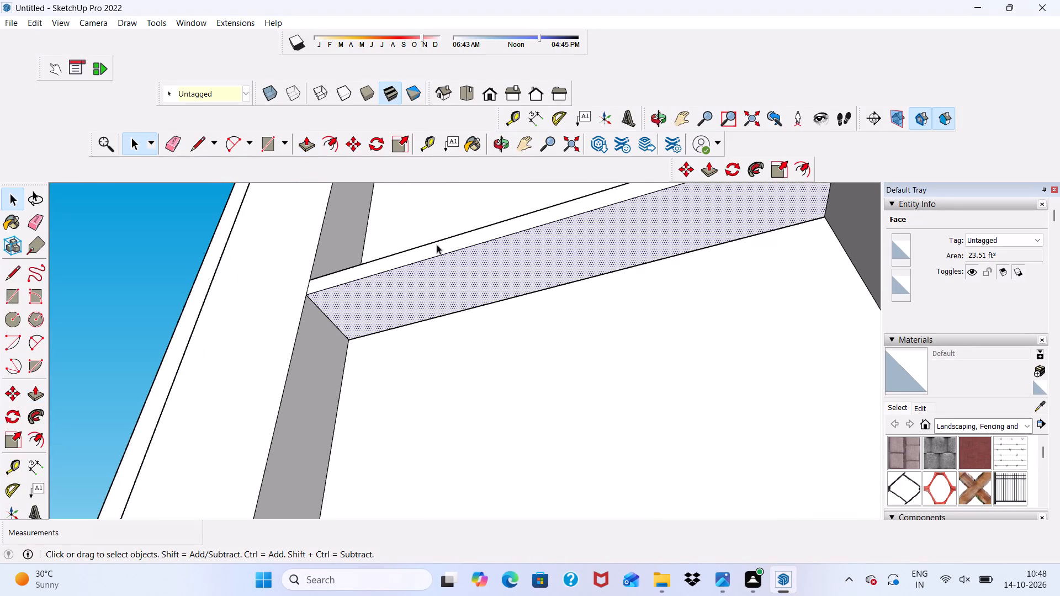
click(300, 146)
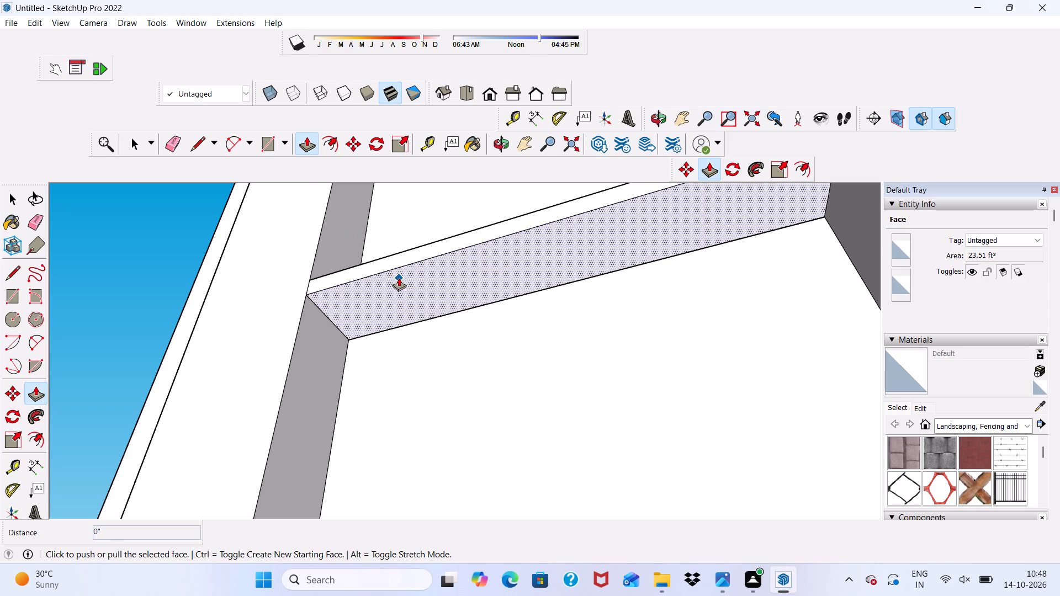
click(399, 278)
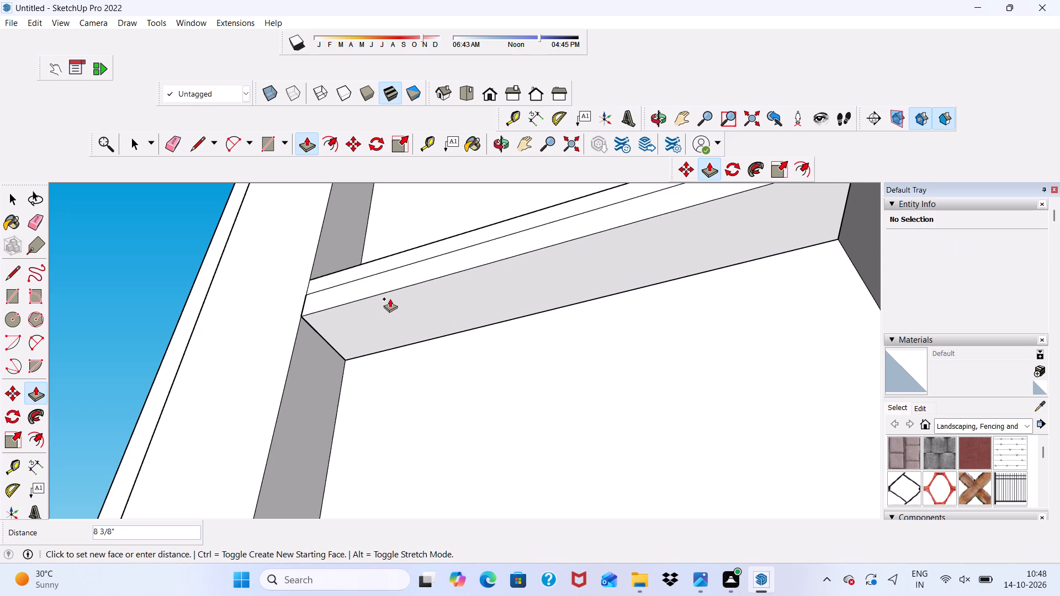
click(390, 299)
Push/Pull the underside of the top ledge in the narrower bay down about 6 5/16".
scroll(380, 332, down, 12)
scroll(463, 230, up, 6)
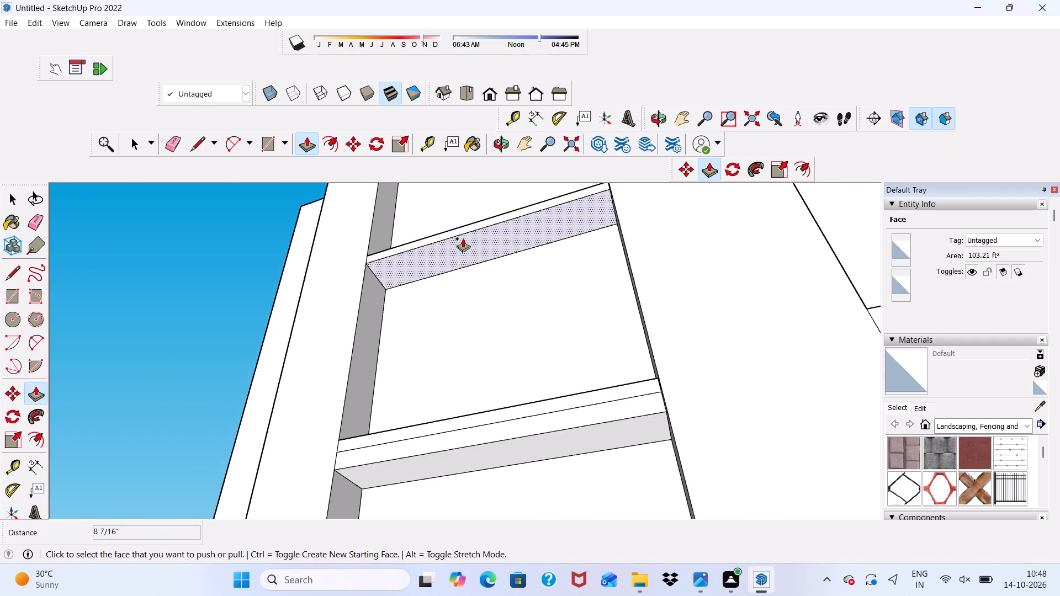
scroll(462, 240, up, 5)
click(462, 240)
click(463, 253)
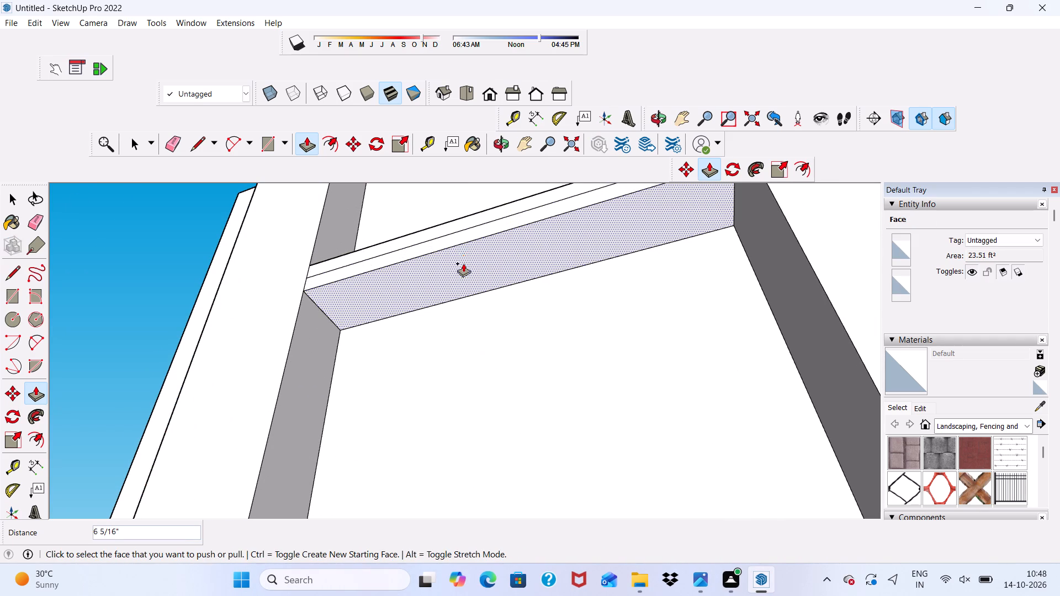
Examine the thickened ledges, front frame and top-storey bays of the building from several angles.
scroll(463, 291, down, 10)
middle_drag(540, 352, 455, 509)
drag(561, 470, 455, 509)
scroll(453, 509, down, 10)
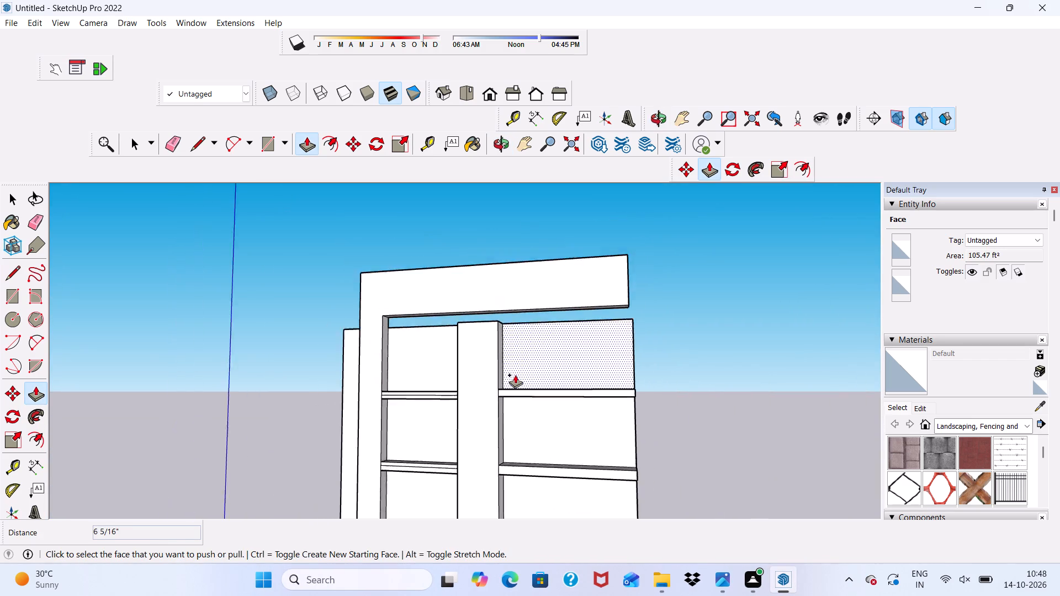
scroll(515, 375, down, 2)
middle_drag(527, 438, 391, 443)
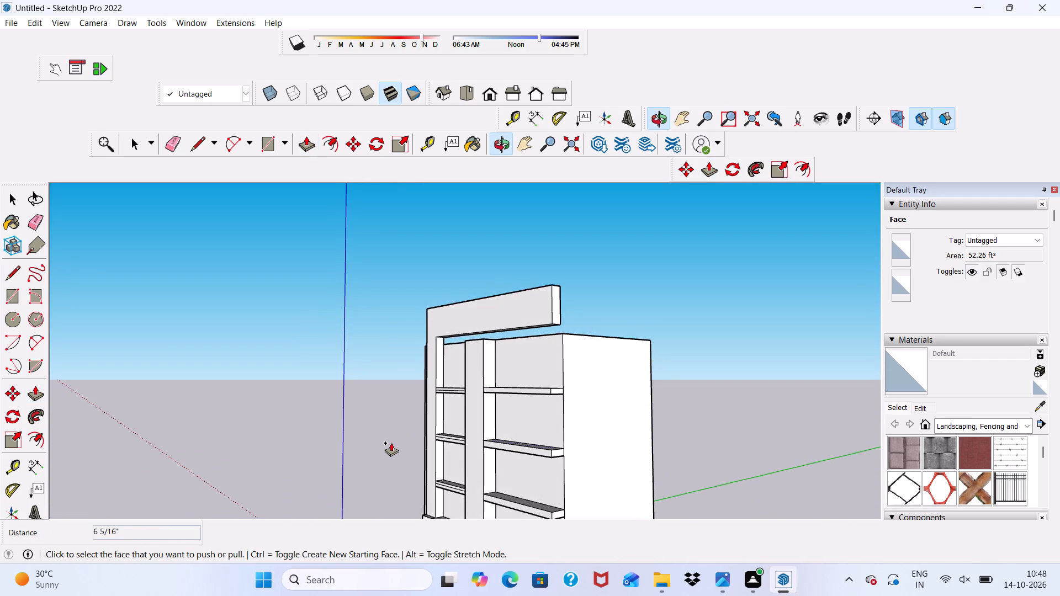
key(space)
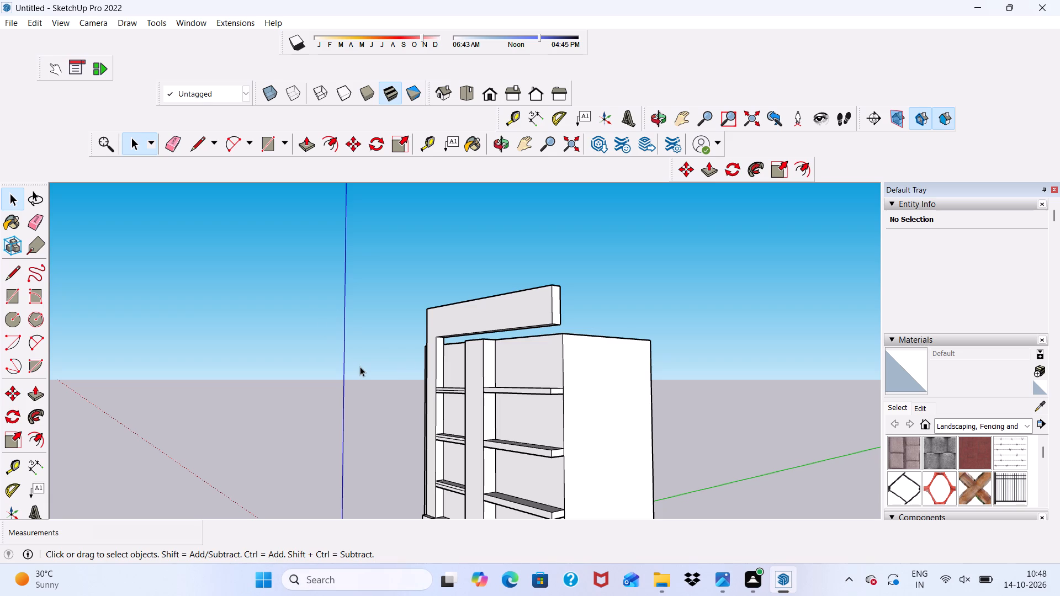
scroll(393, 414, down, 4)
middle_drag(478, 463, 672, 438)
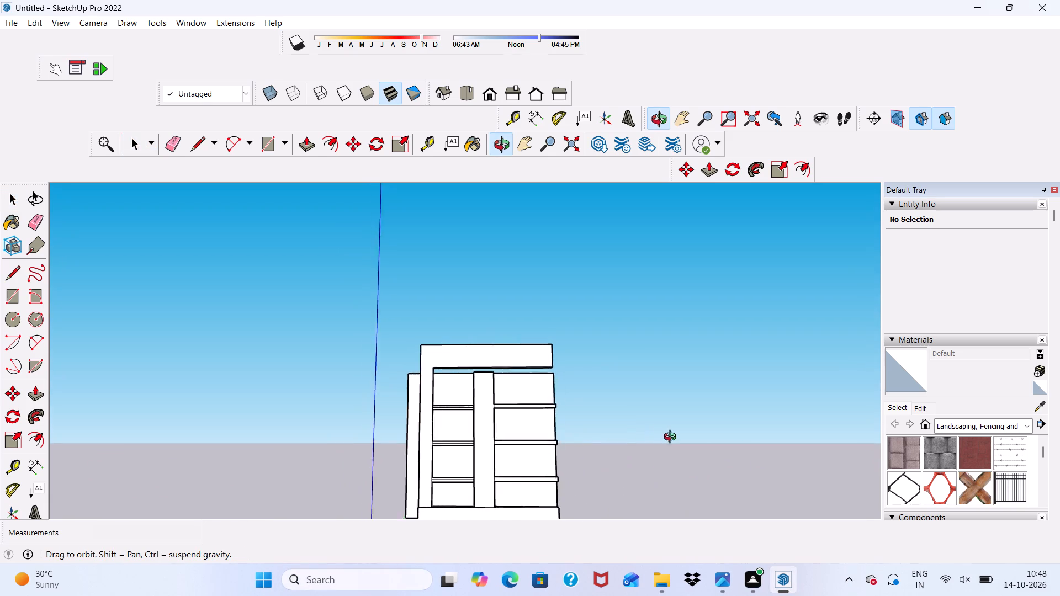
middle_drag(672, 438, 642, 464)
scroll(600, 460, up, 2)
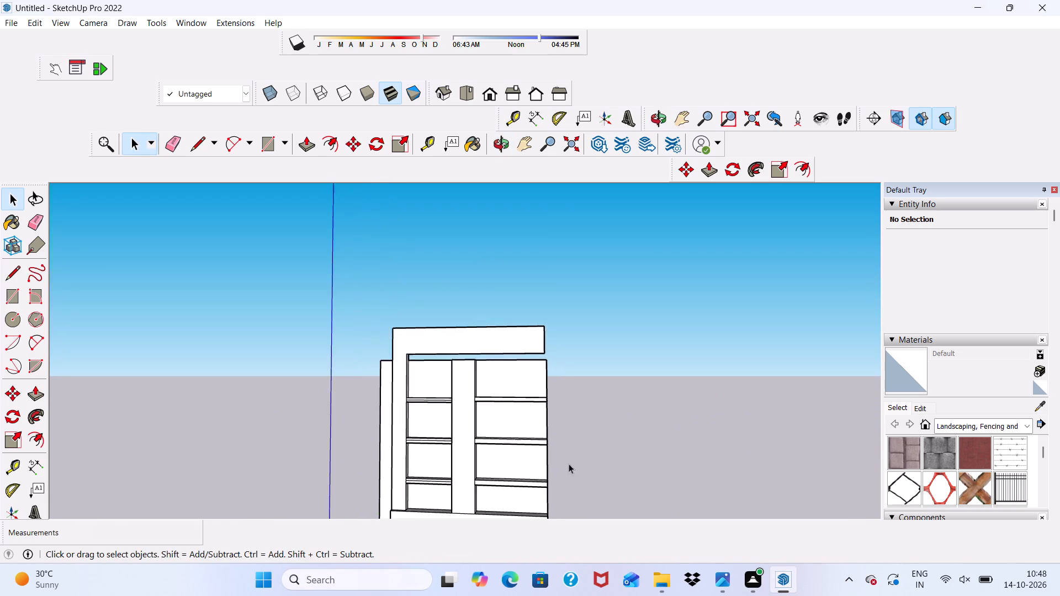
scroll(522, 475, down, 4)
scroll(433, 487, down, 5)
scroll(500, 457, up, 16)
scroll(481, 422, up, 6)
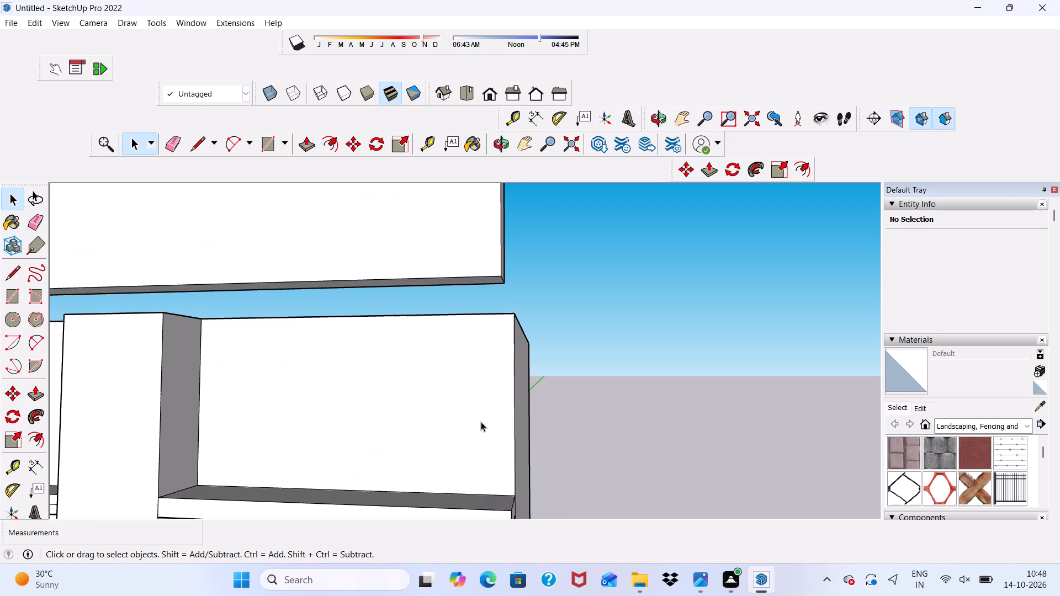
middle_drag(503, 418, 407, 443)
scroll(405, 424, down, 6)
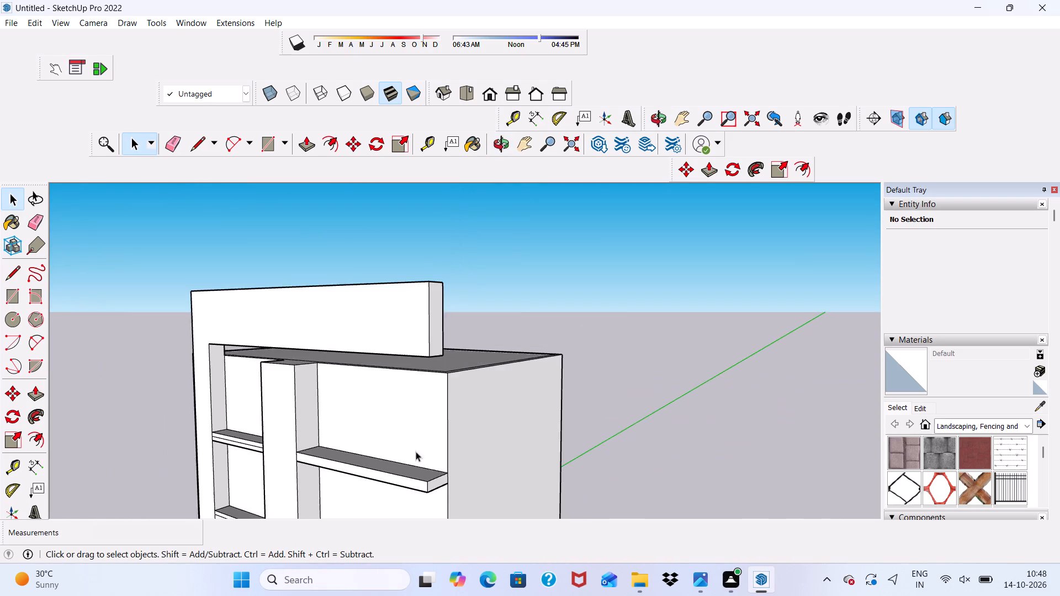
scroll(396, 453, down, 1)
middle_drag(396, 453, 441, 443)
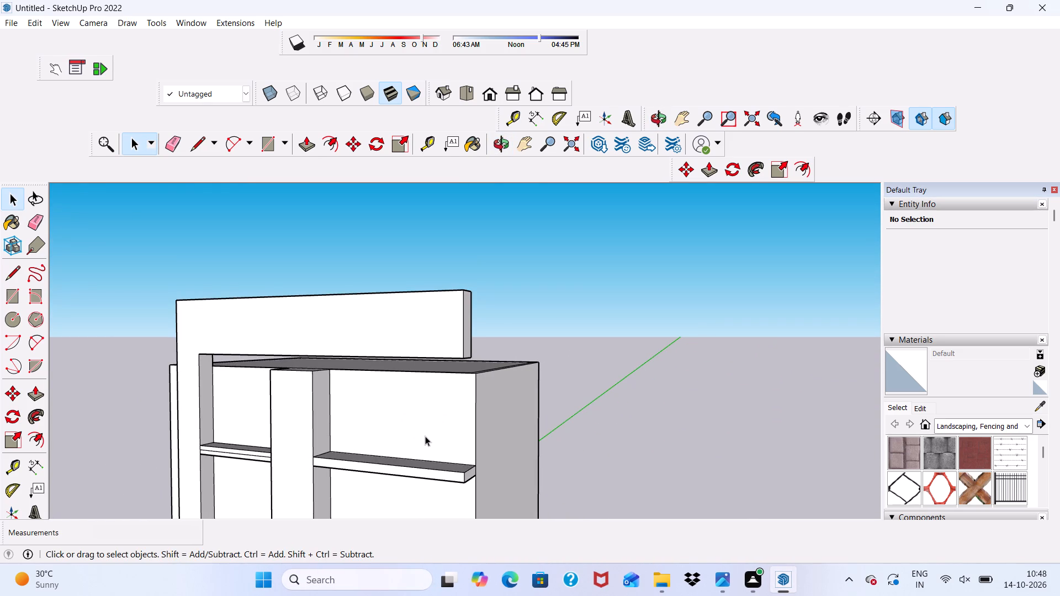
scroll(420, 436, up, 1)
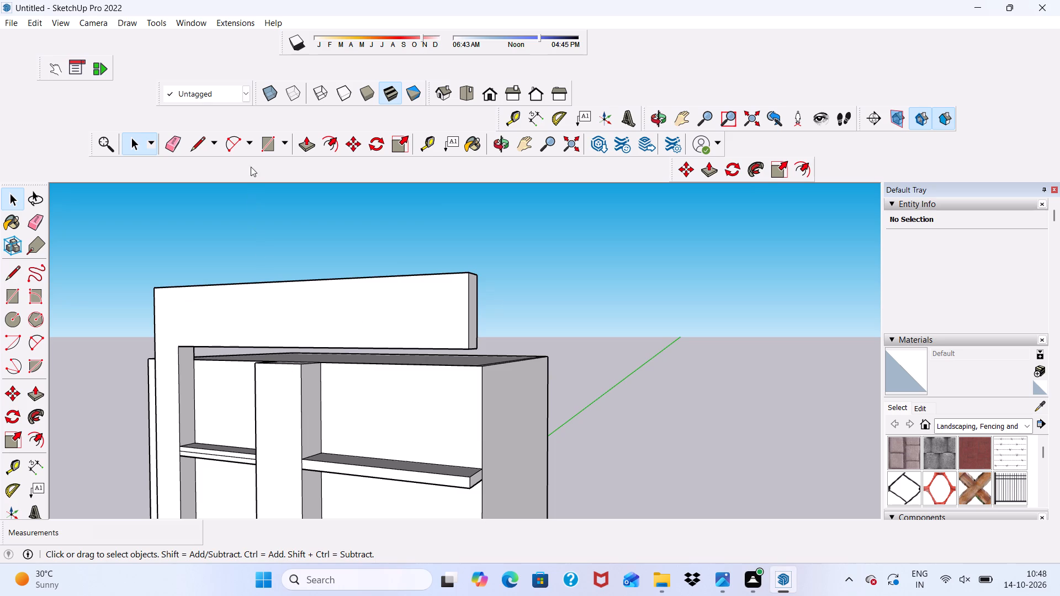
Draw a rectangle about 11' 9 5/8" by 8' 7 13/16" on the wider bay's top-storey wall, rising from the ledge.
click(265, 150)
scroll(297, 235, down, 1)
scroll(319, 352, up, 5)
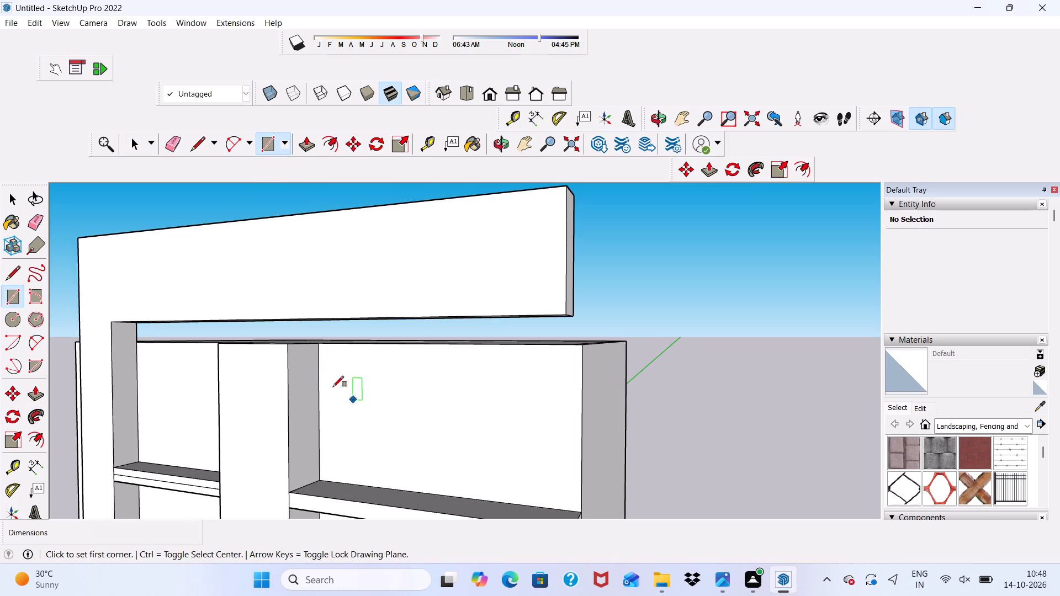
scroll(323, 382, down, 5)
middle_drag(321, 385, 310, 413)
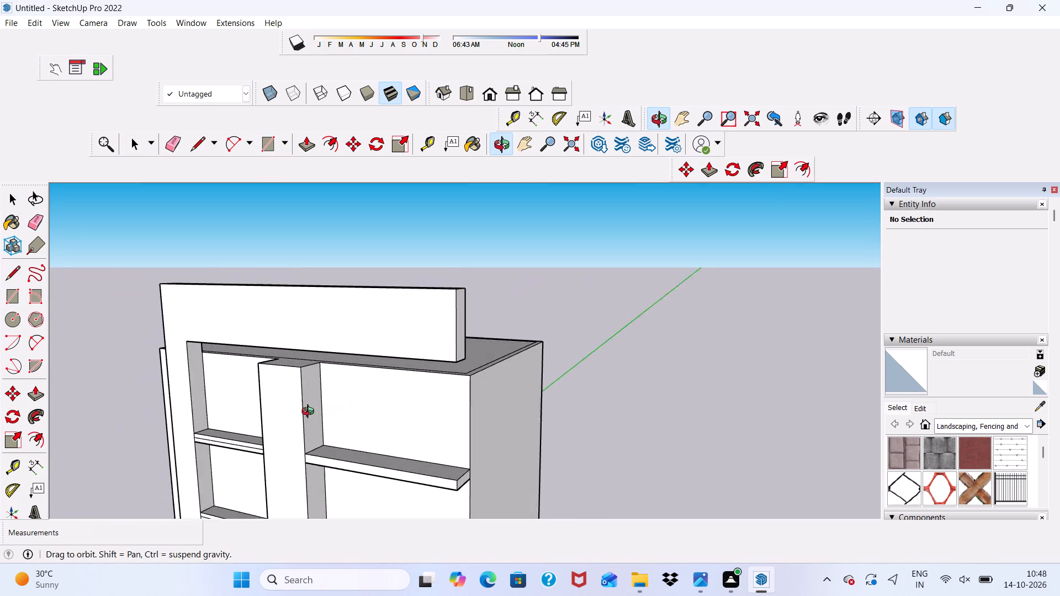
middle_drag(310, 413, 374, 390)
scroll(400, 421, up, 6)
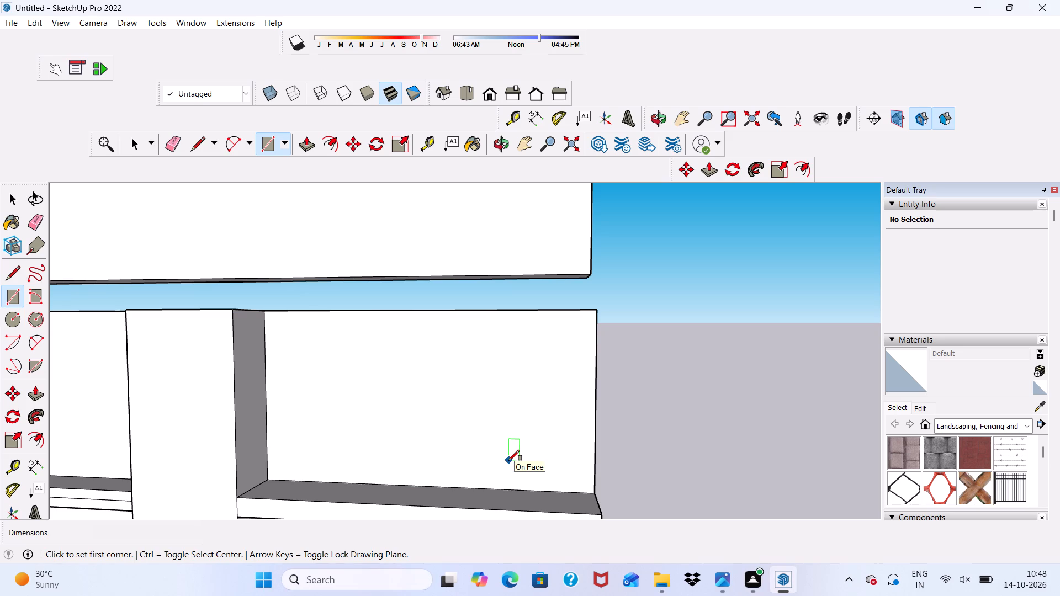
scroll(541, 493, up, 2)
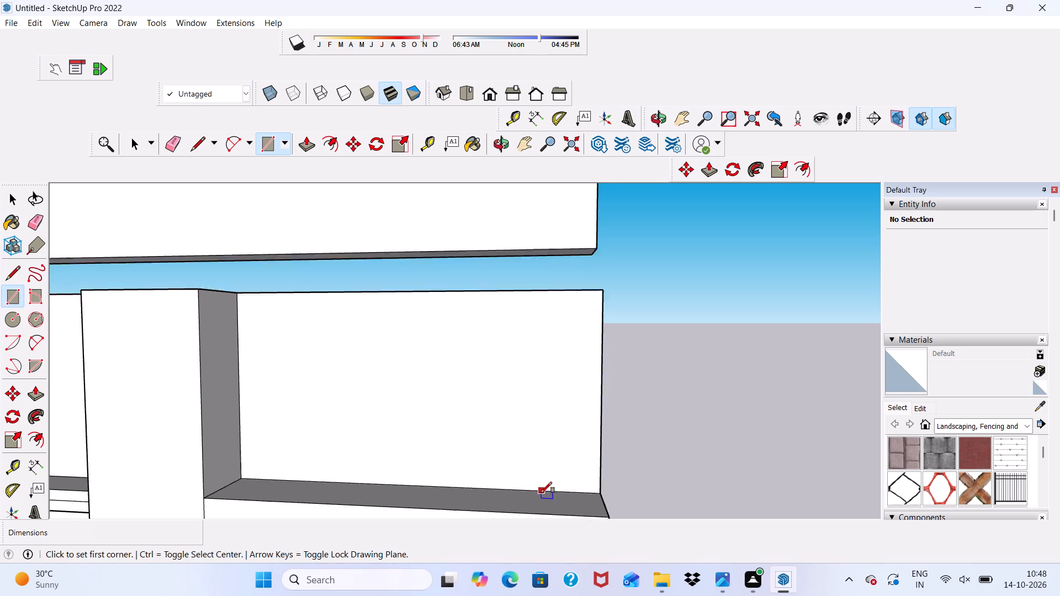
scroll(541, 493, up, 3)
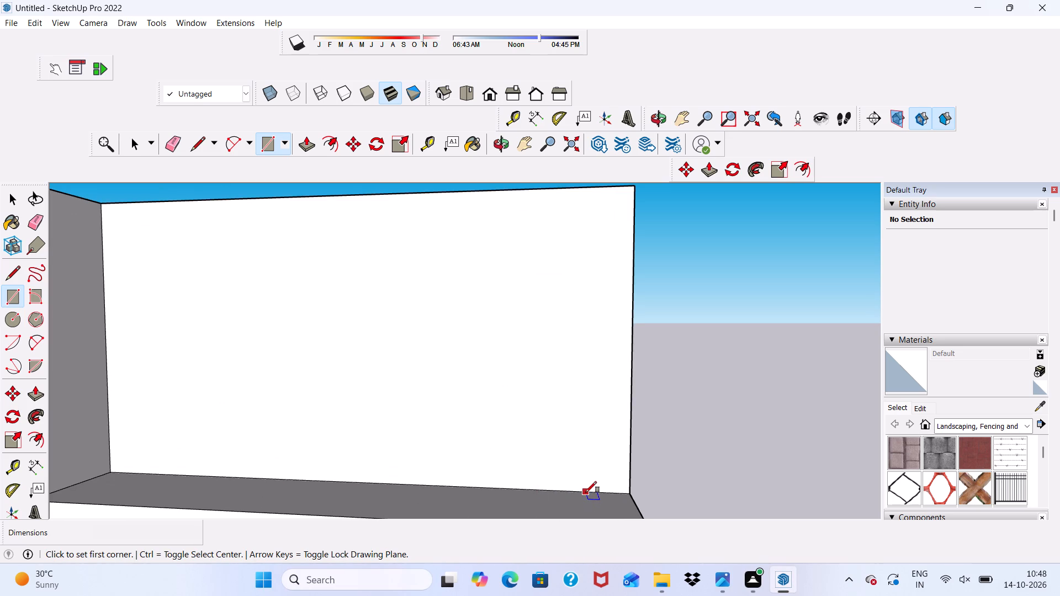
click(586, 492)
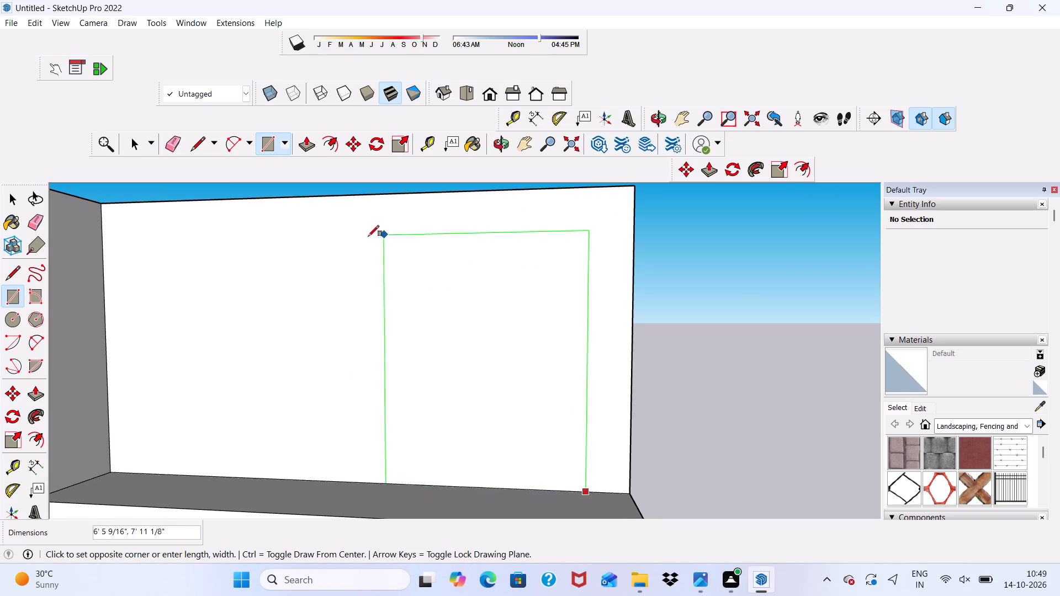
click(220, 216)
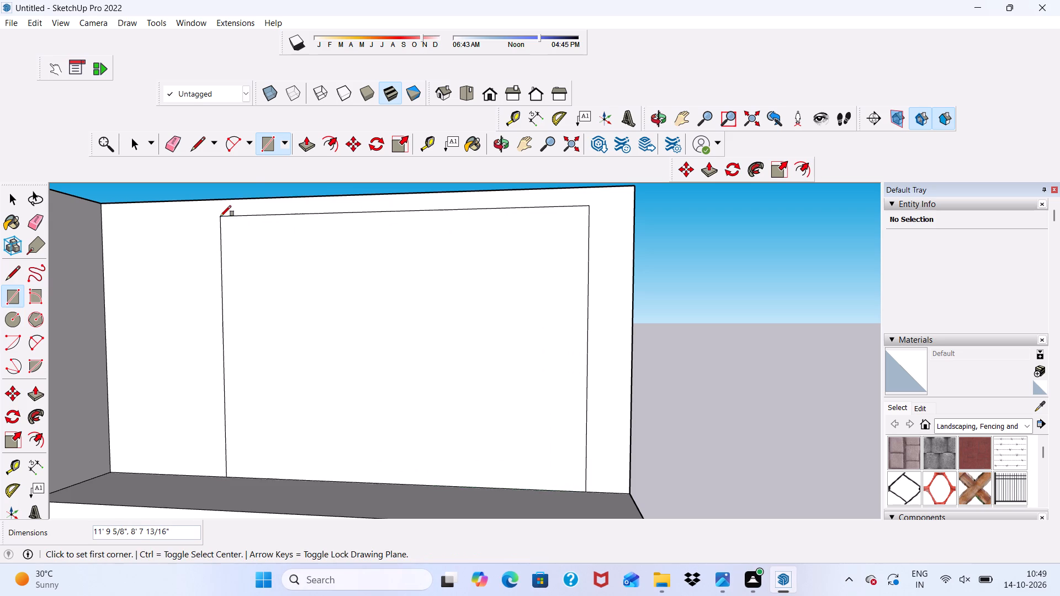
Offset the new rectangle's outline inward by 6".
click(330, 140)
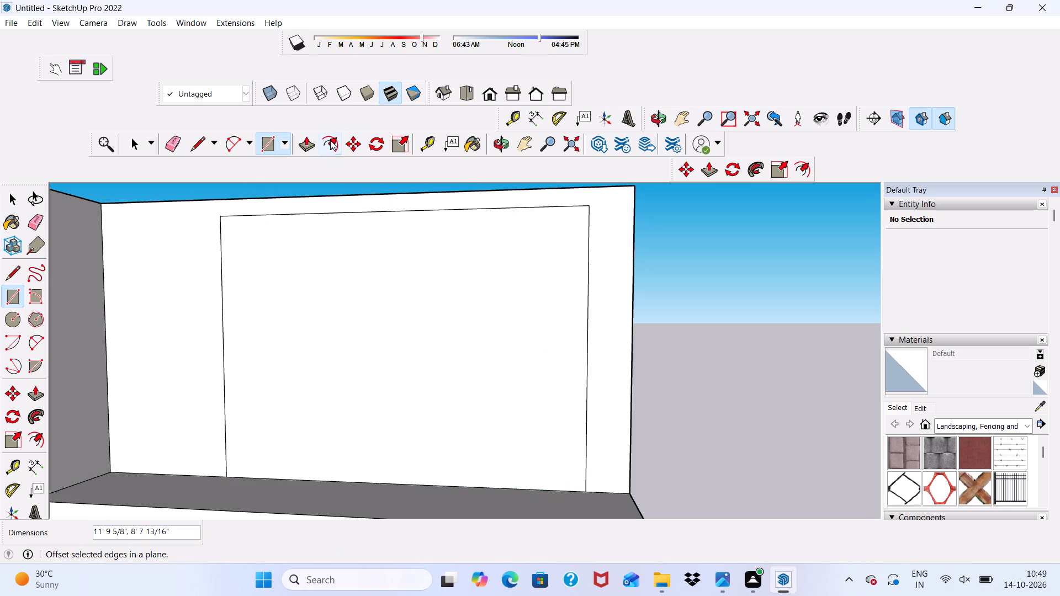
click(235, 329)
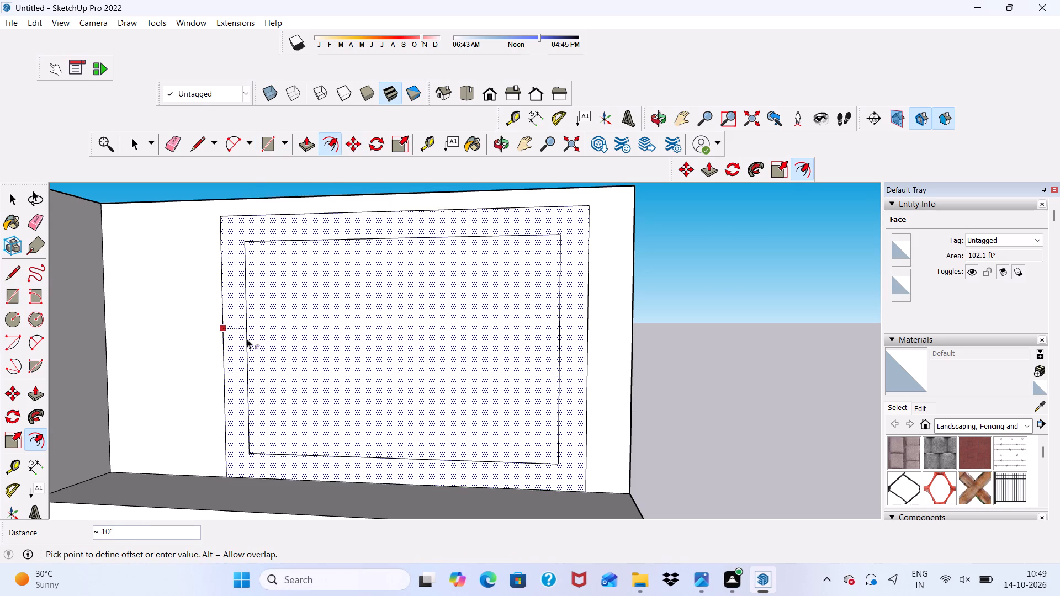
key(6)
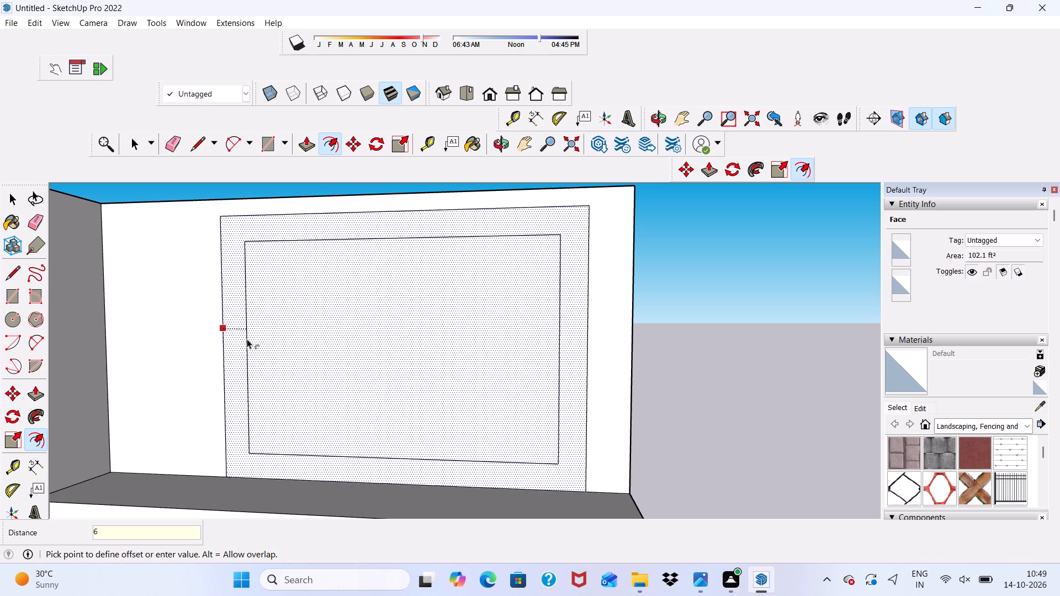
key(shift+quotedbl)
key(Return)
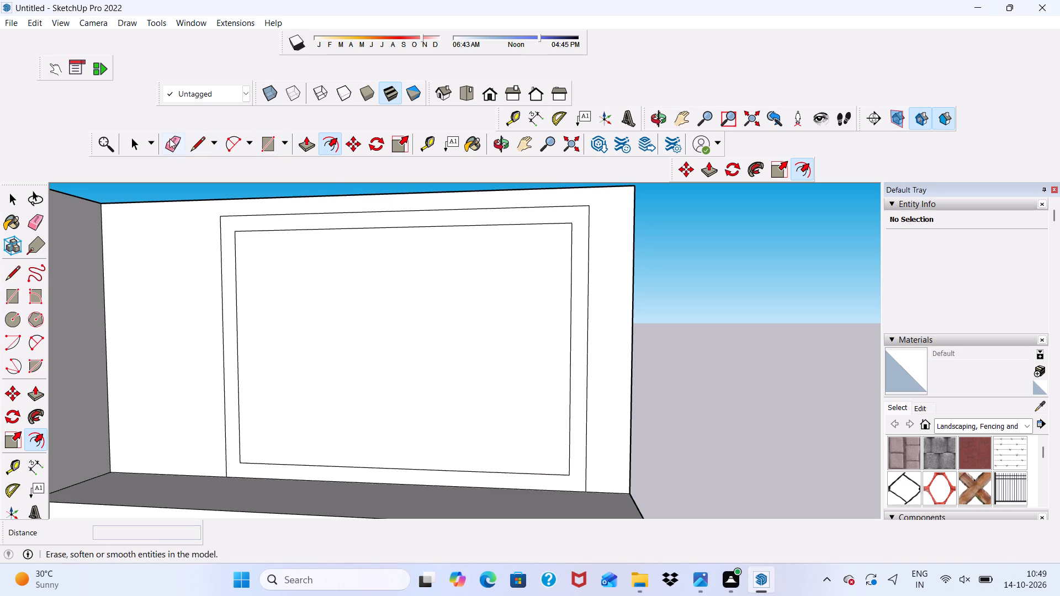
Draw vertical lines from both bottom corners of the inner rectangle down to the ledge.
click(195, 144)
scroll(287, 455, up, 5)
scroll(226, 467, up, 7)
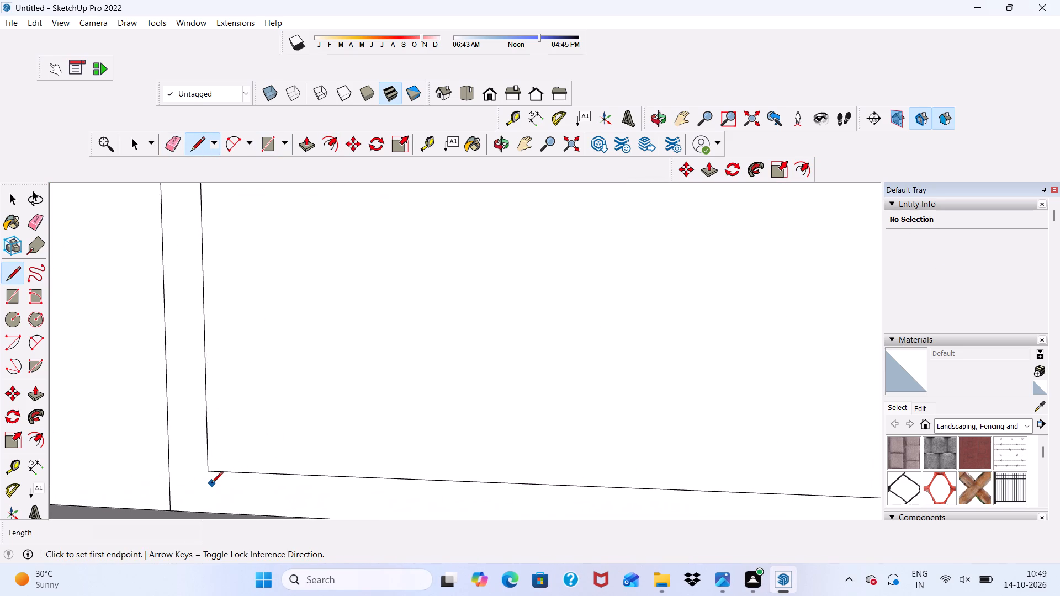
scroll(211, 484, up, 4)
scroll(211, 484, down, 6)
scroll(244, 429, down, 7)
scroll(252, 468, up, 12)
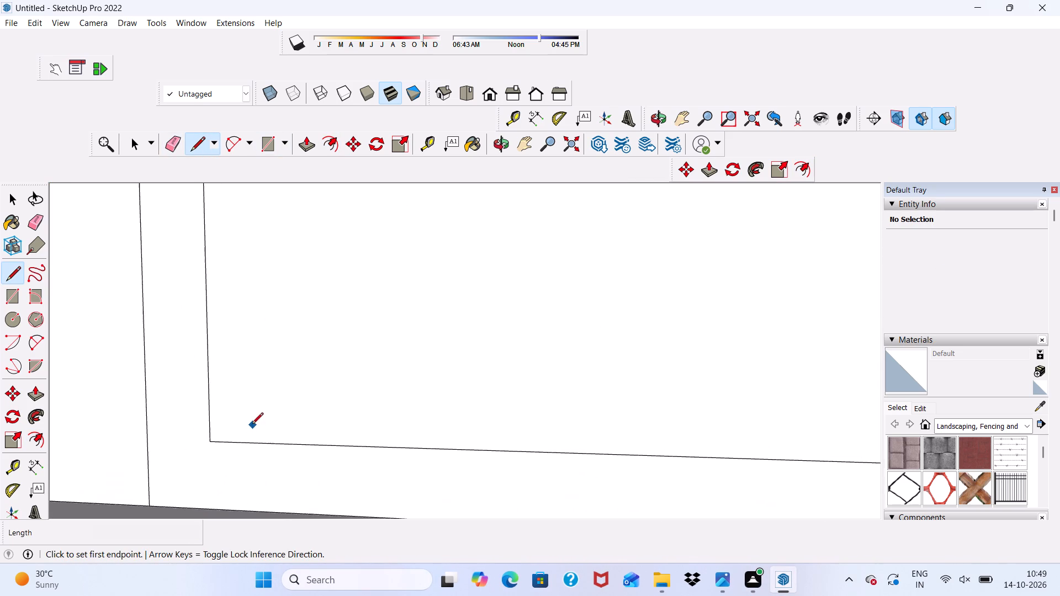
scroll(219, 448, up, 5)
click(211, 437)
scroll(222, 433, down, 4)
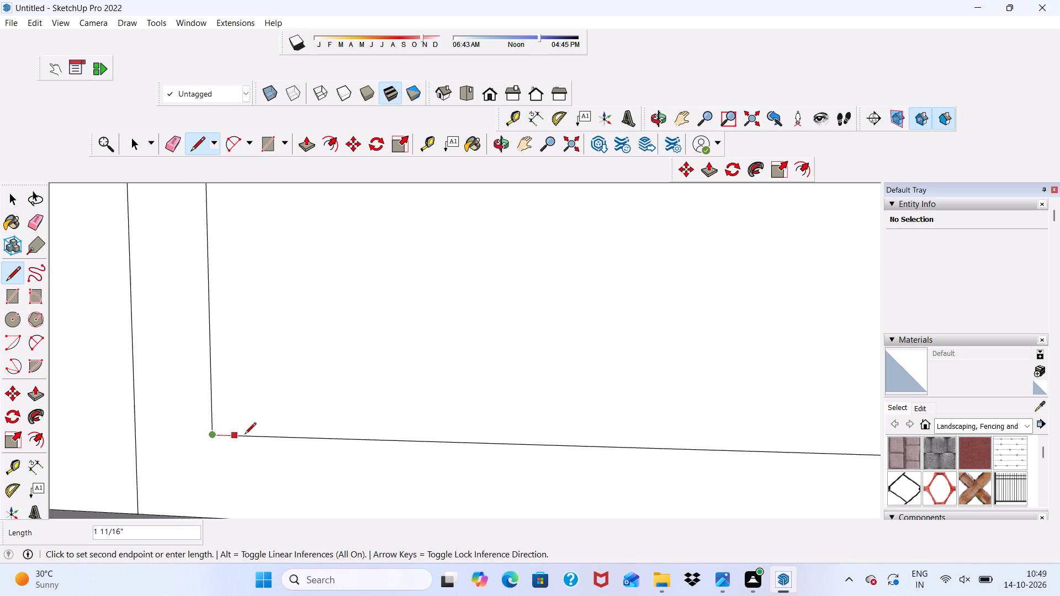
scroll(245, 435, down, 1)
scroll(218, 505, up, 6)
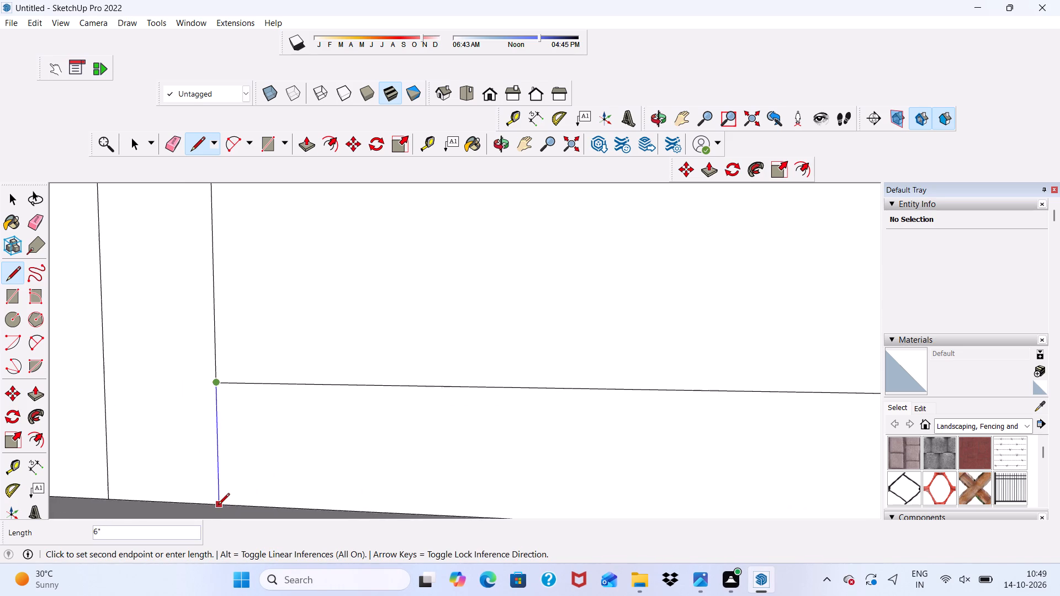
click(218, 505)
scroll(115, 408, down, 11)
scroll(385, 412, up, 2)
scroll(386, 441, down, 14)
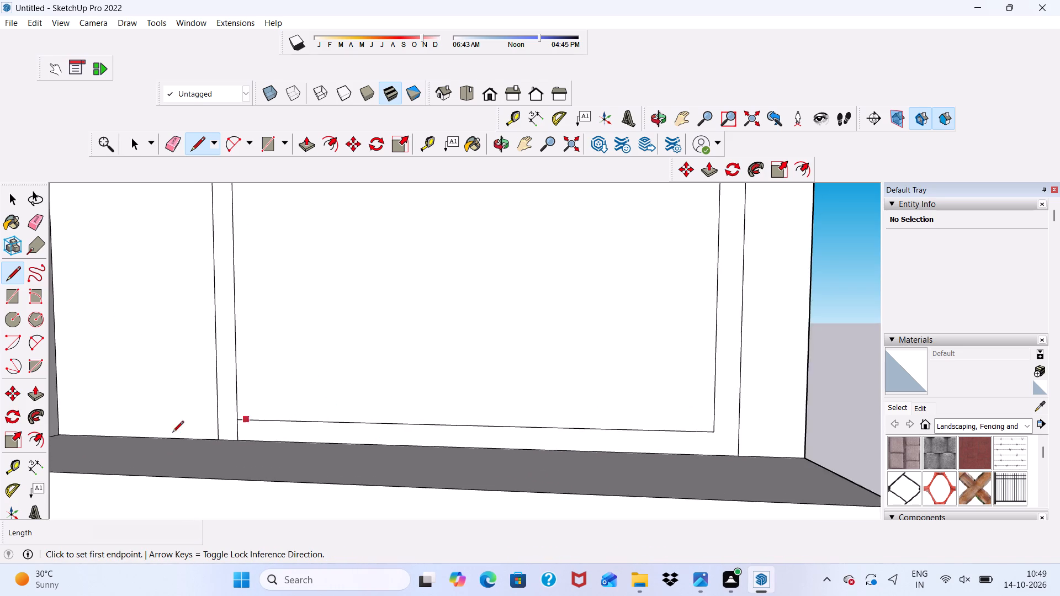
scroll(172, 433, down, 4)
scroll(581, 440, up, 6)
scroll(467, 421, up, 6)
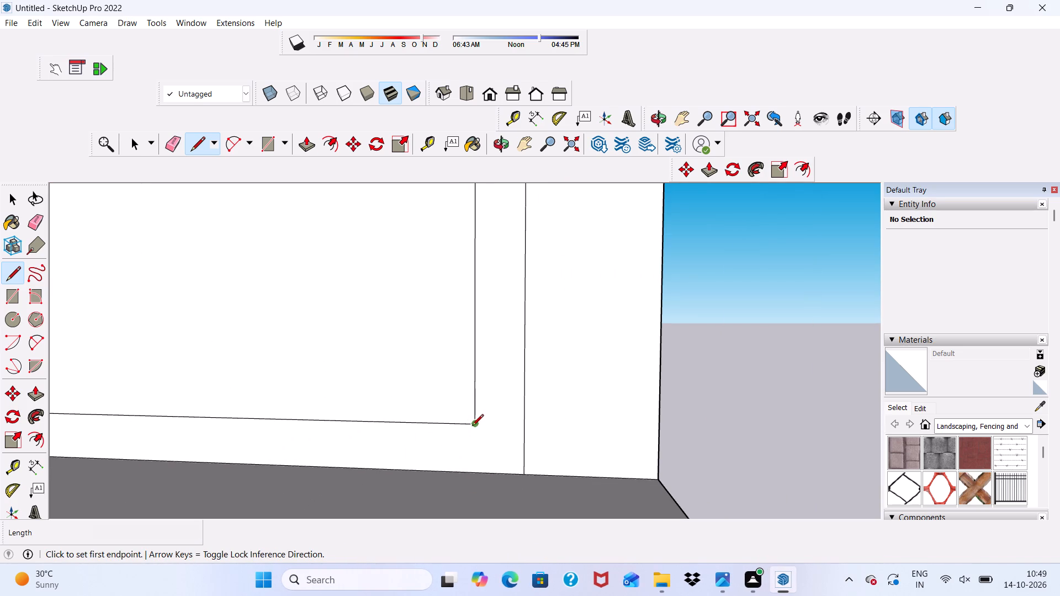
click(472, 427)
click(476, 473)
scroll(490, 444, down, 4)
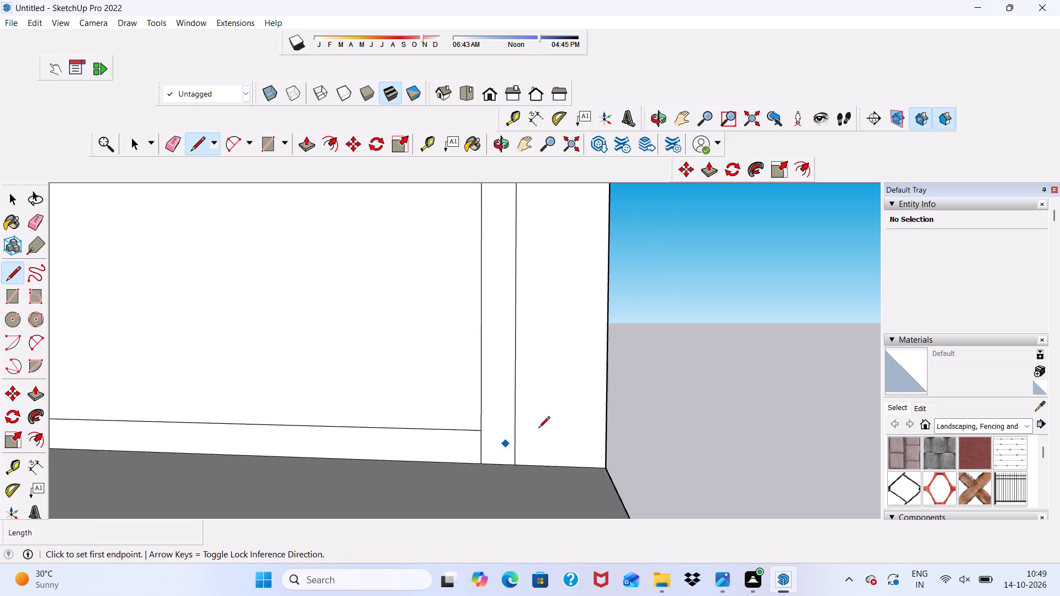
Erase the inner rectangle's bottom edge so the frame outline is open at the ledge.
scroll(538, 429, down, 2)
double_click(167, 142)
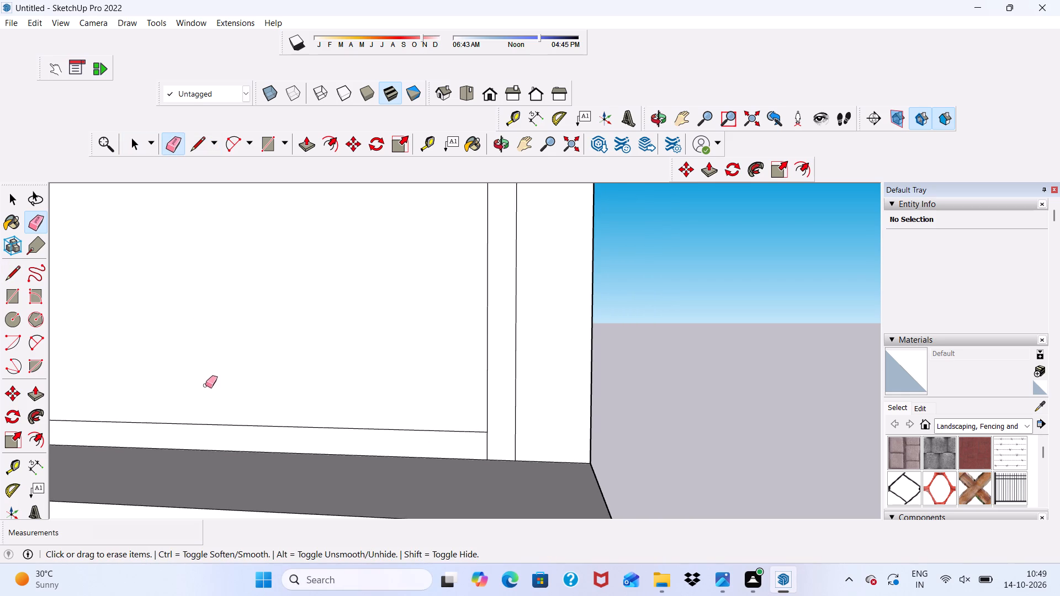
drag(210, 409, 214, 432)
click(214, 432)
scroll(235, 351, down, 13)
scroll(193, 178, up, 4)
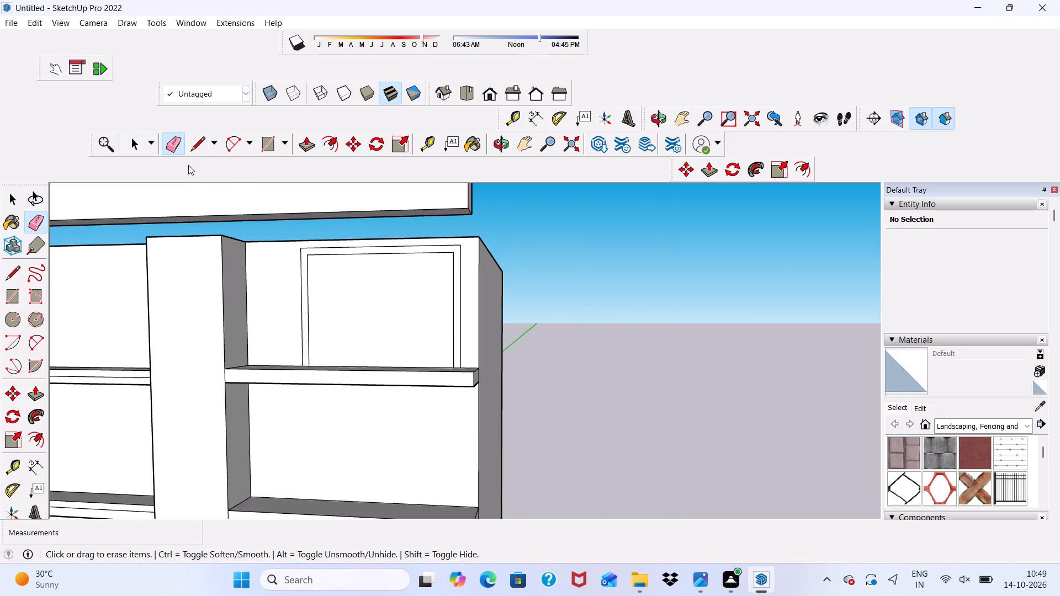
Push/Pull the open frame outline on the wider bay's top-storey wall outward by 6".
scroll(188, 165, up, 2)
scroll(274, 140, up, 1)
click(310, 136)
scroll(308, 291, up, 8)
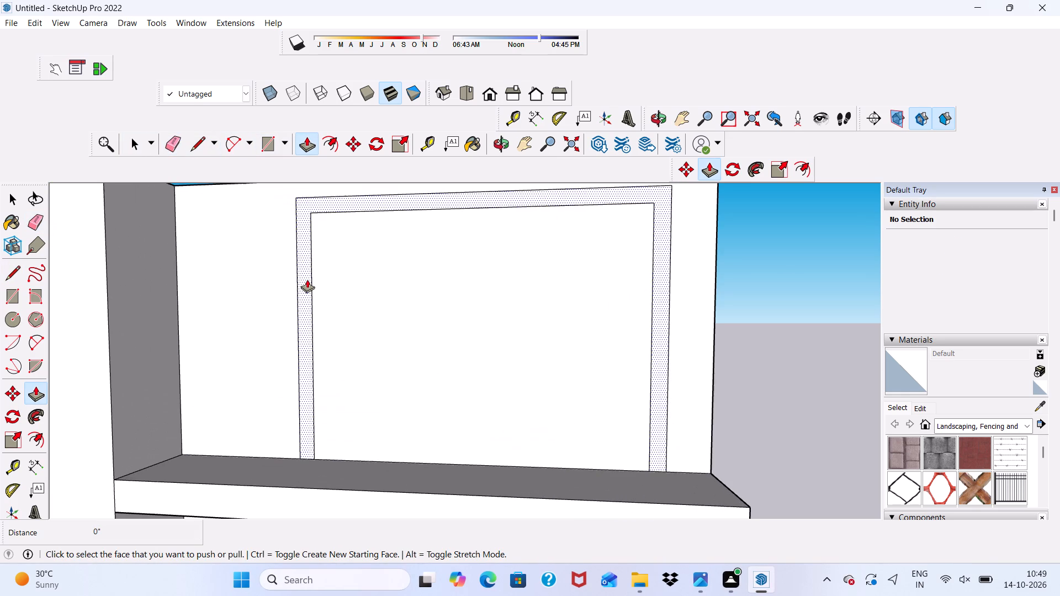
click(307, 279)
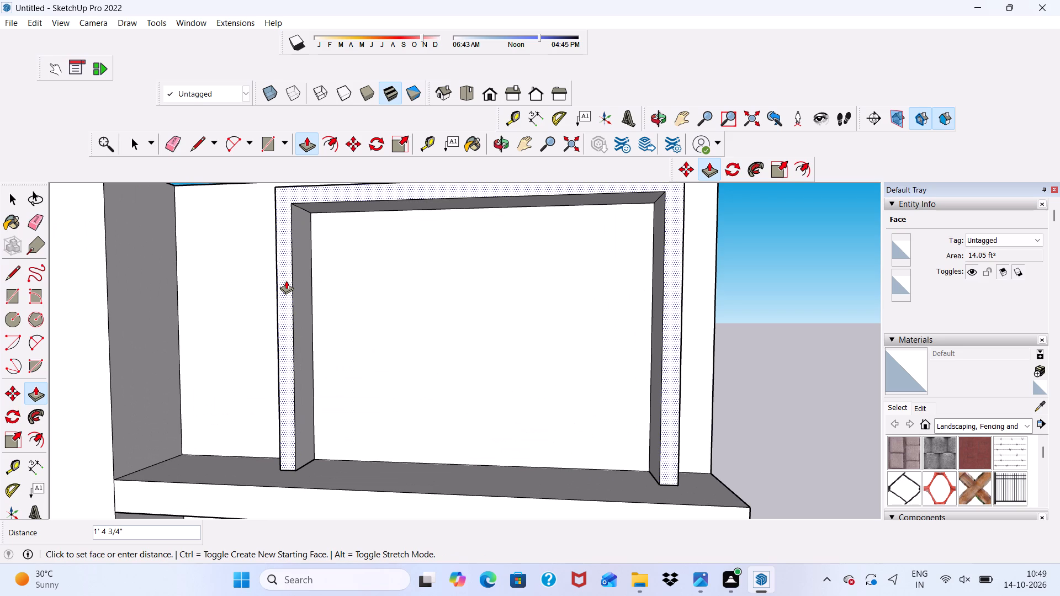
key(6)
key(shift+quotedbl)
key(Return)
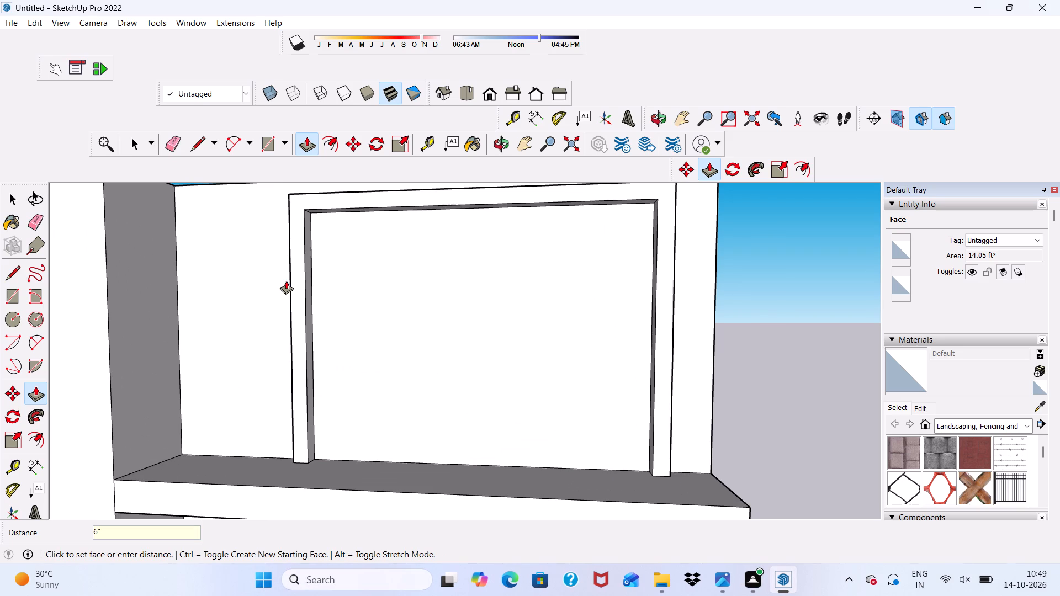
scroll(286, 280, down, 9)
middle_drag(404, 291, 402, 274)
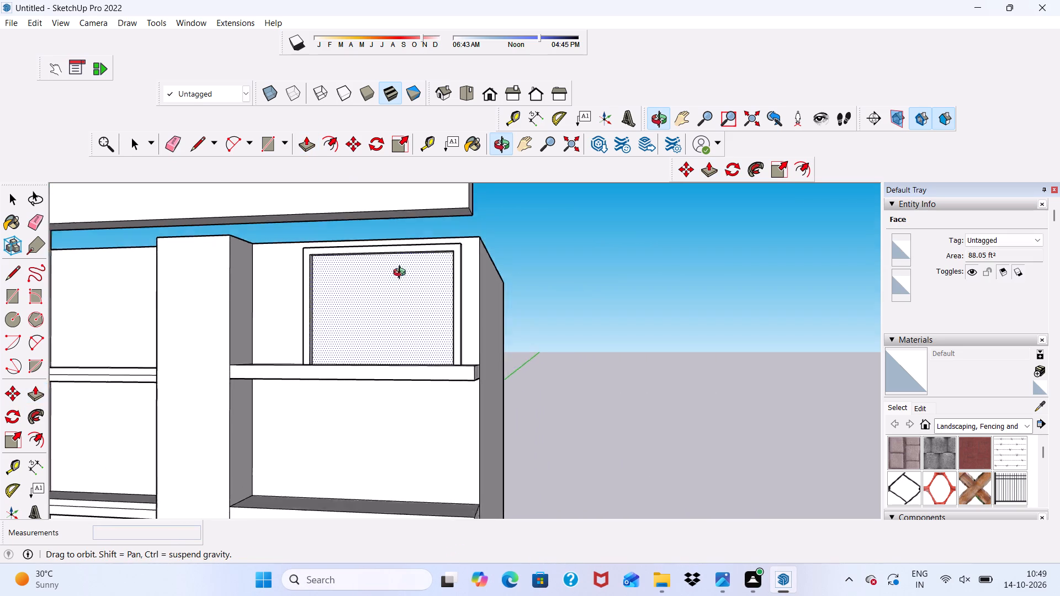
middle_drag(402, 274, 358, 359)
key(space)
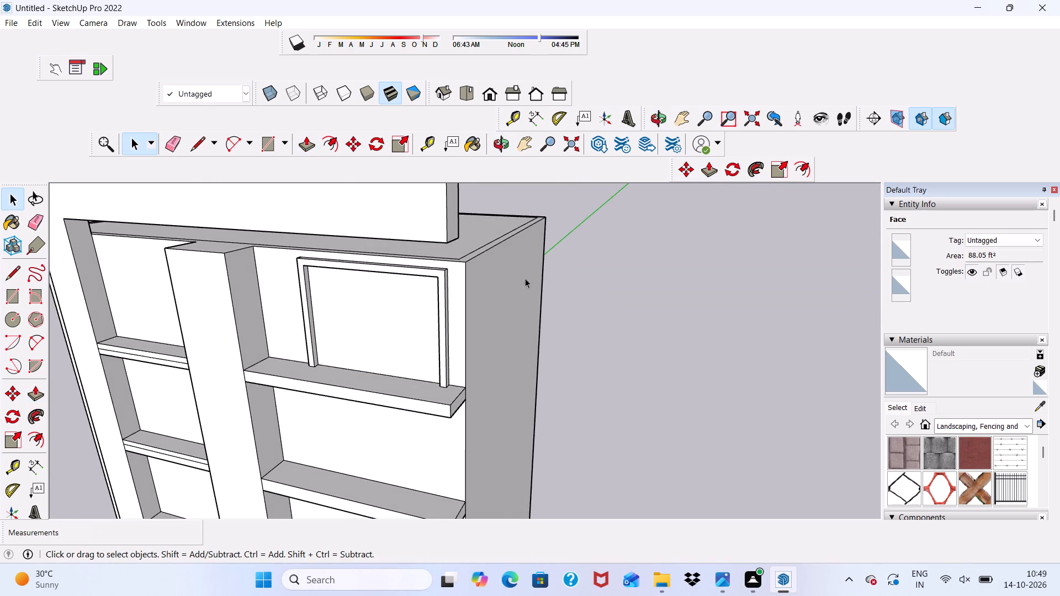
Draw a narrow vertical rectangle about 8' 1 13/16" high inside the frame, from its head down to the ledge, as a mullion.
scroll(352, 290, up, 6)
scroll(359, 352, down, 1)
middle_drag(359, 352, 500, 259)
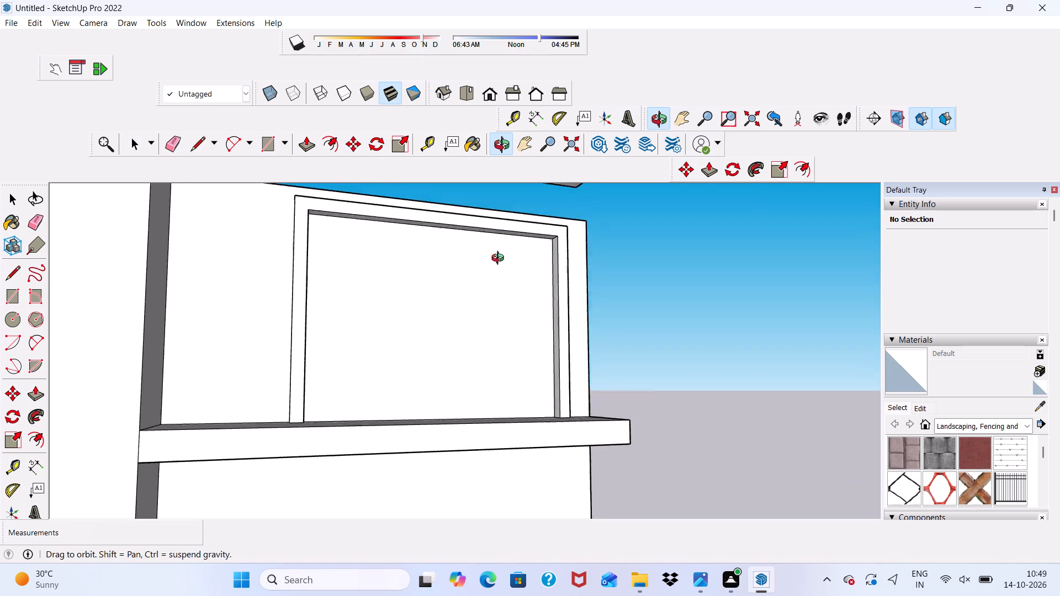
middle_drag(500, 259, 430, 280)
scroll(423, 248, up, 6)
scroll(426, 256, down, 7)
middle_drag(400, 190, 397, 176)
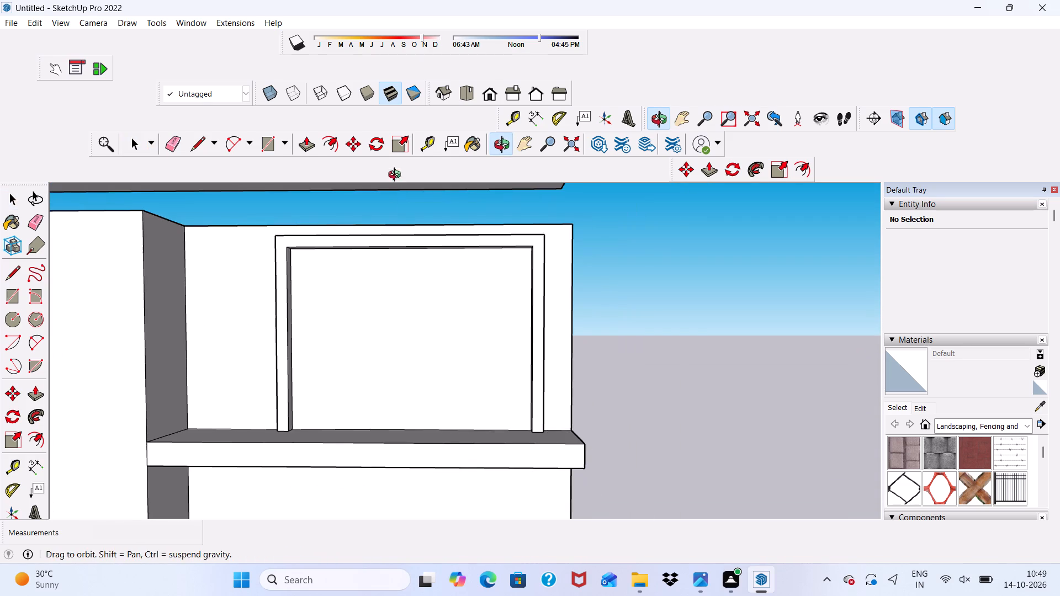
middle_drag(397, 176, 416, 179)
middle_drag(421, 253, 281, 249)
key(space)
scroll(387, 240, up, 6)
scroll(387, 240, down, 6)
middle_drag(389, 292, 416, 239)
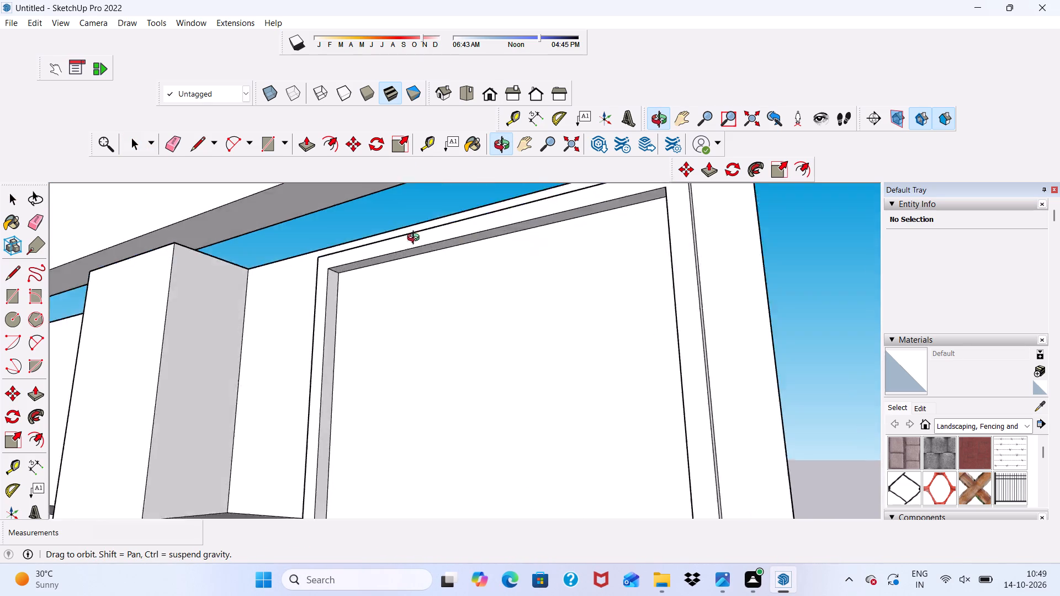
middle_drag(416, 239, 474, 238)
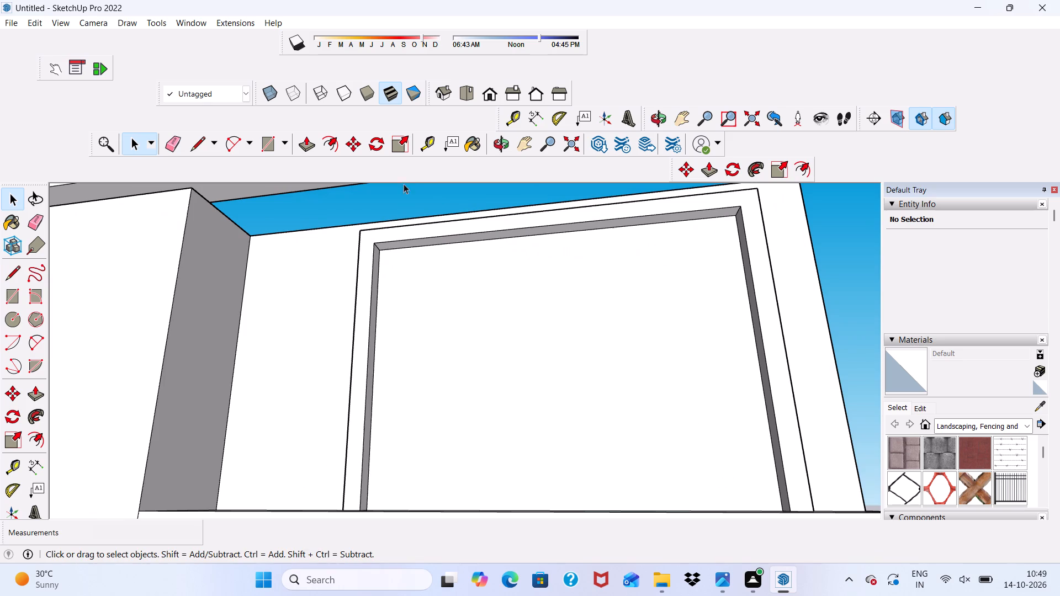
click(261, 145)
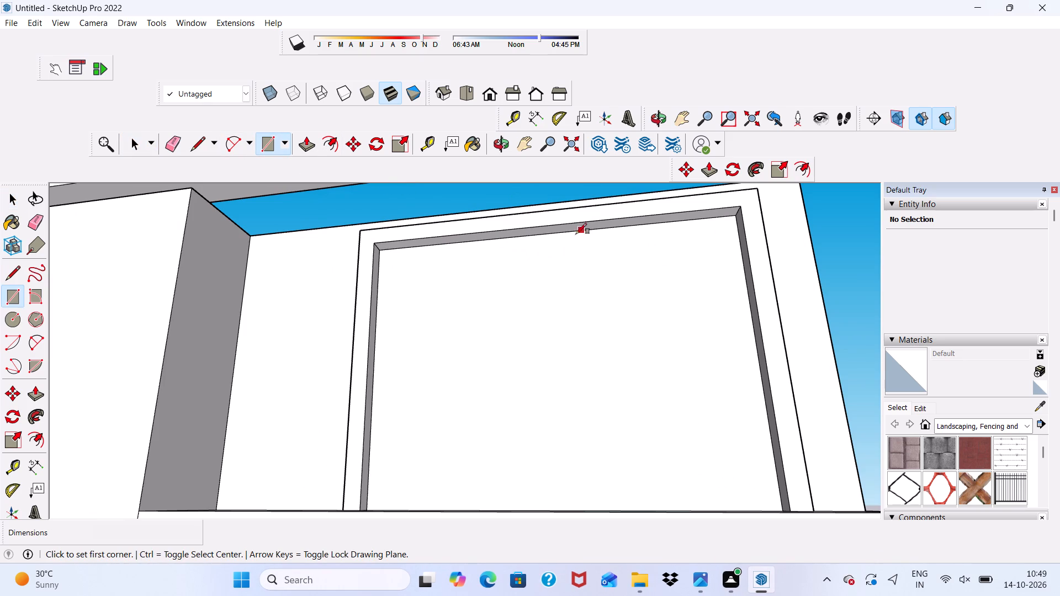
scroll(576, 234, up, 2)
click(560, 231)
scroll(560, 230, down, 6)
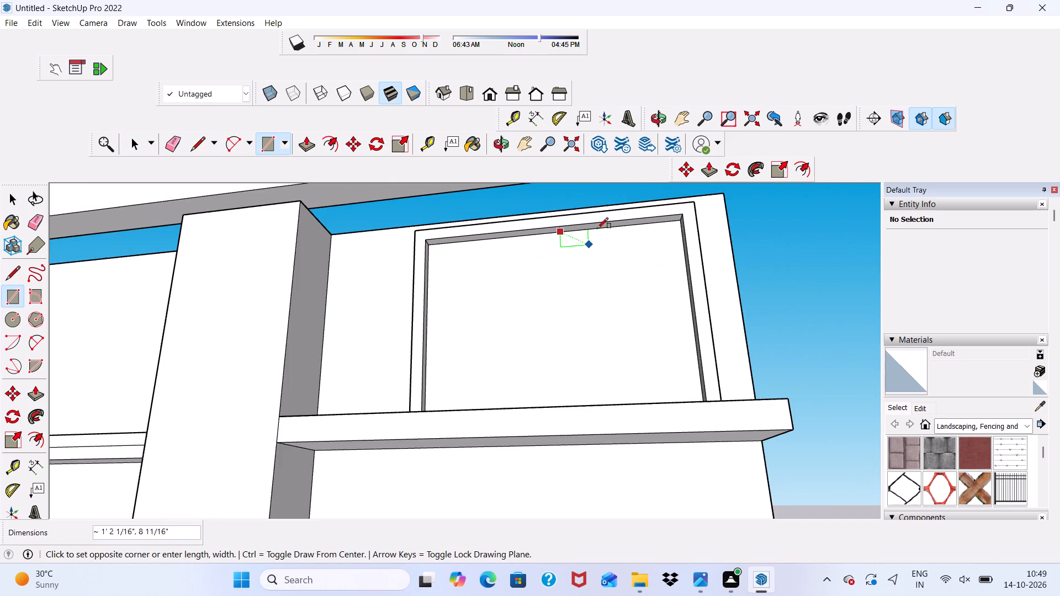
scroll(538, 312, down, 7)
middle_drag(564, 327, 564, 332)
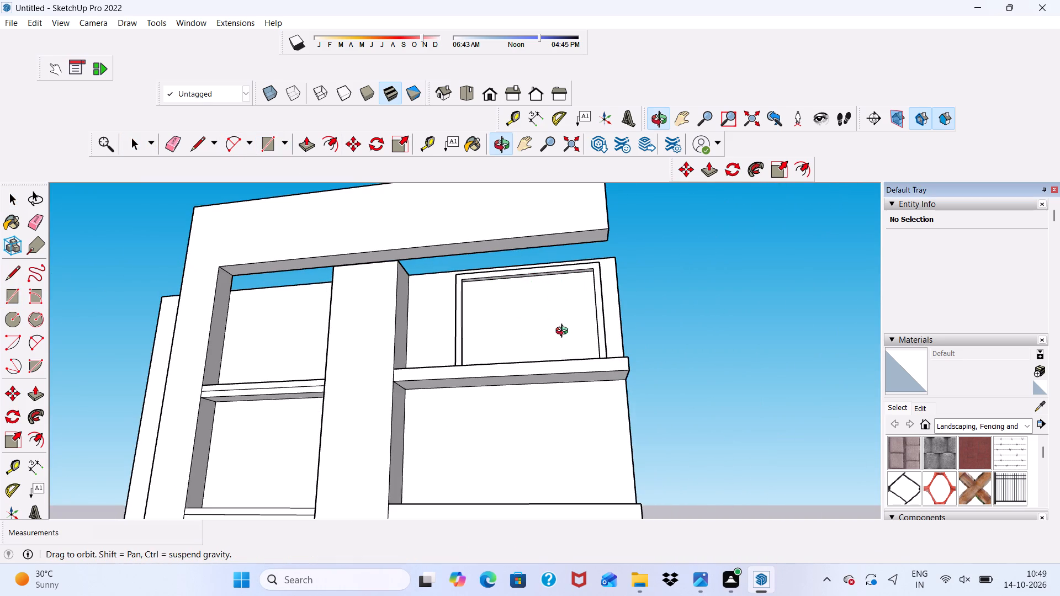
middle_drag(564, 332, 558, 411)
scroll(554, 400, up, 12)
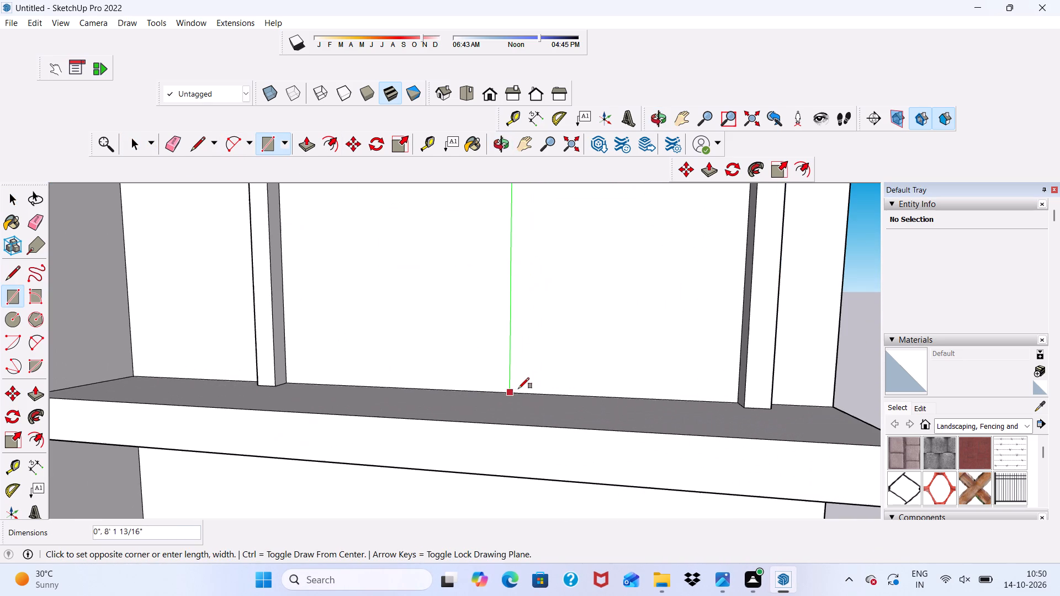
click(530, 391)
scroll(515, 345, down, 10)
key(space)
Push/Pull the mullion strip outward 6" so it is flush with the frame's front face.
scroll(538, 344, up, 1)
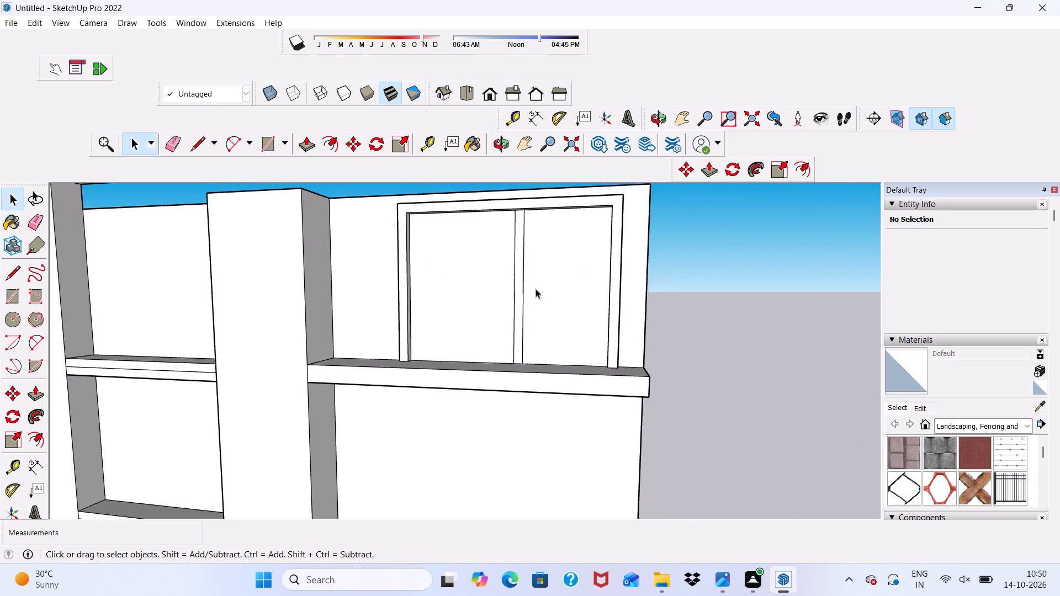
scroll(527, 250, up, 6)
click(513, 254)
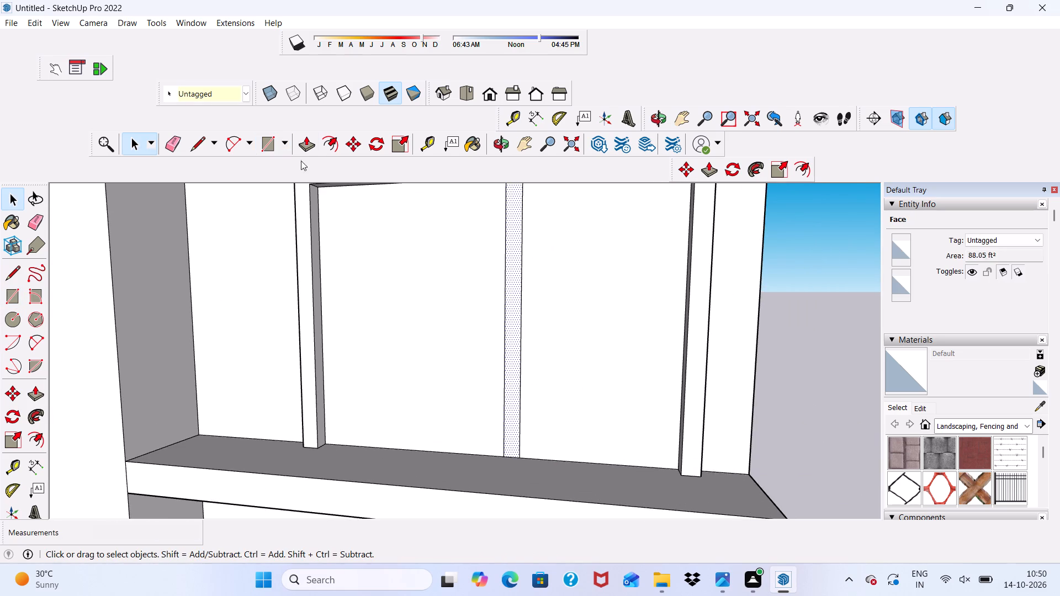
click(304, 145)
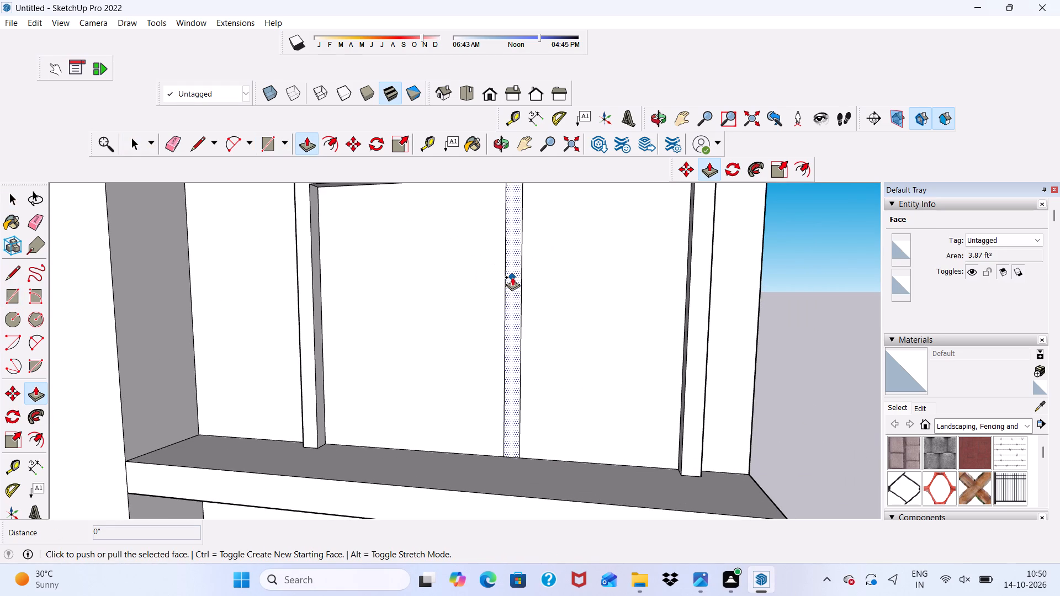
click(512, 277)
scroll(338, 244, down, 3)
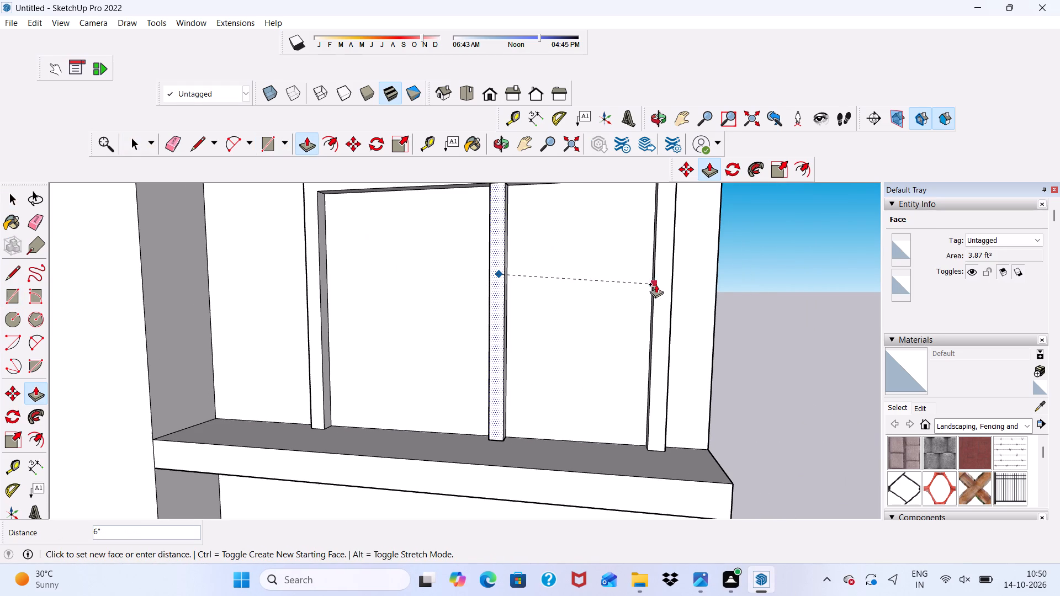
click(661, 284)
scroll(409, 259, down, 6)
middle_drag(430, 291, 512, 332)
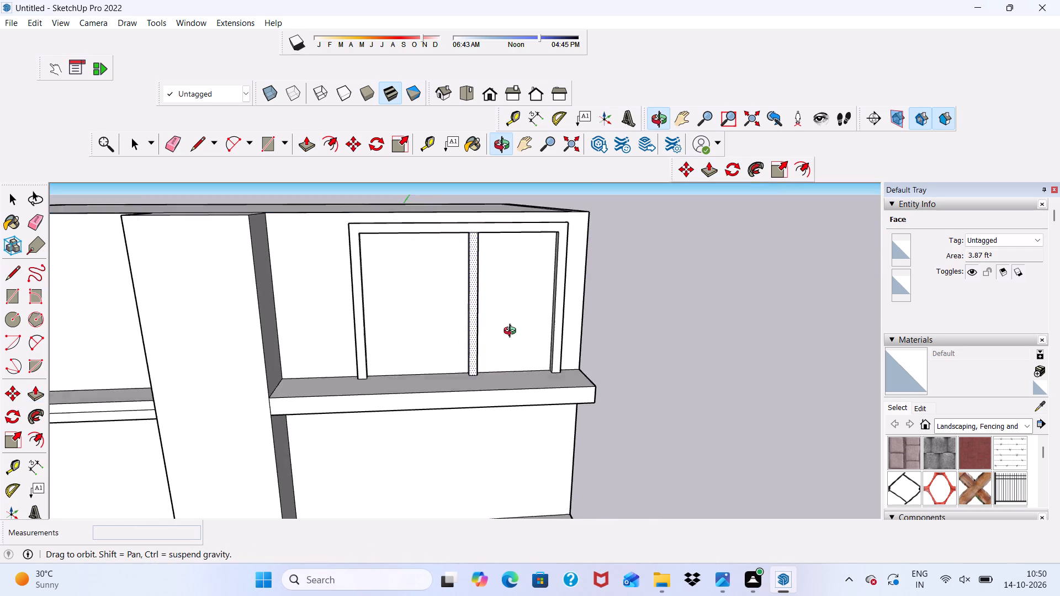
middle_drag(512, 332, 543, 345)
key(space)
Erase the edge between the mullion's top and the frame head to merge their front faces.
scroll(492, 225, up, 5)
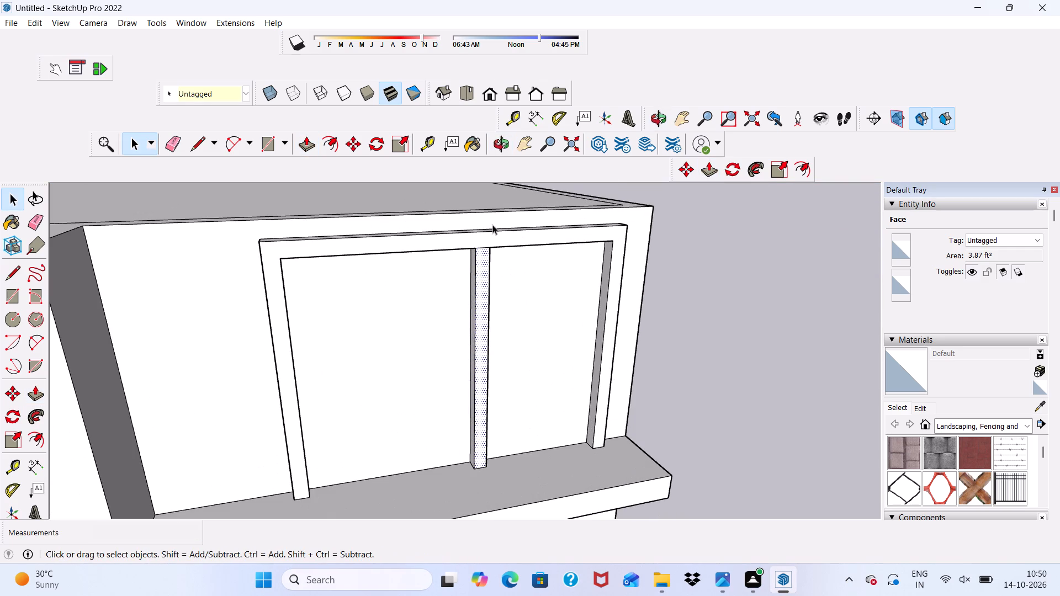
click(173, 146)
scroll(408, 256, down, 4)
scroll(484, 261, up, 10)
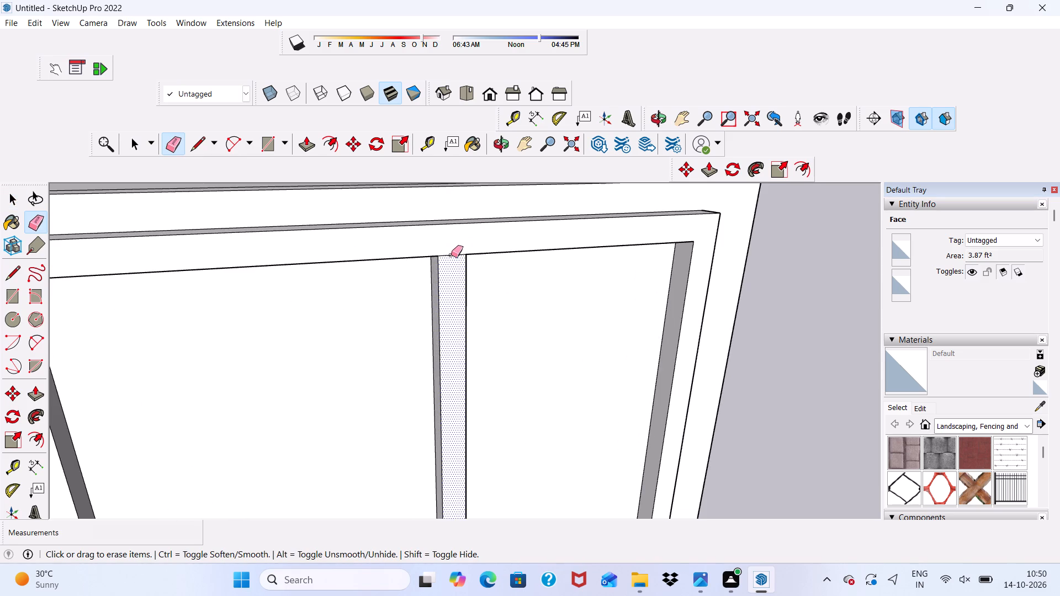
drag(451, 254, 452, 263)
scroll(452, 263, down, 17)
middle_drag(481, 276, 401, 284)
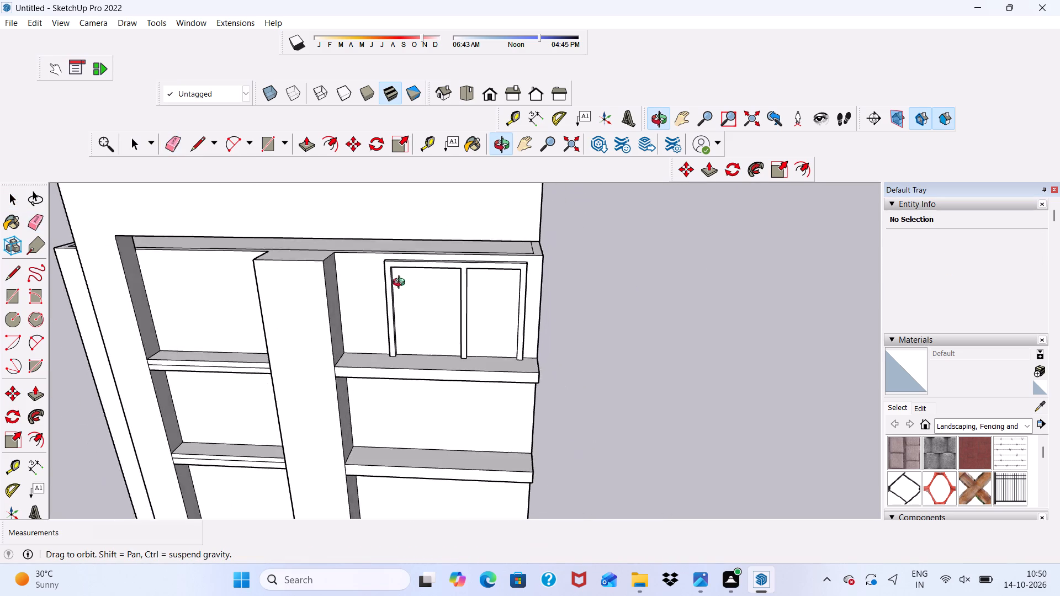
middle_drag(401, 284, 301, 278)
scroll(369, 254, down, 6)
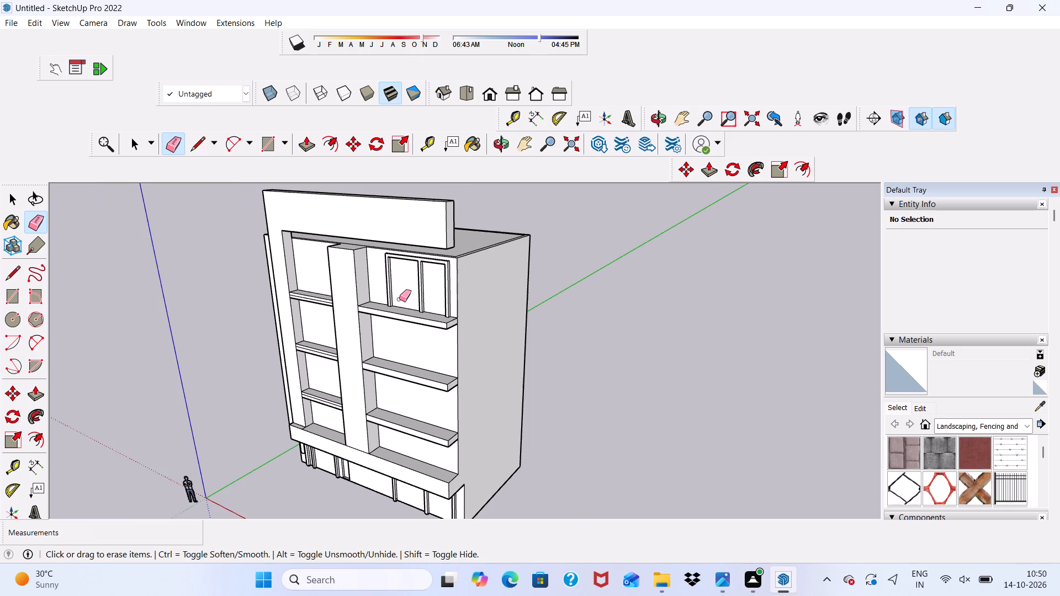
key(space)
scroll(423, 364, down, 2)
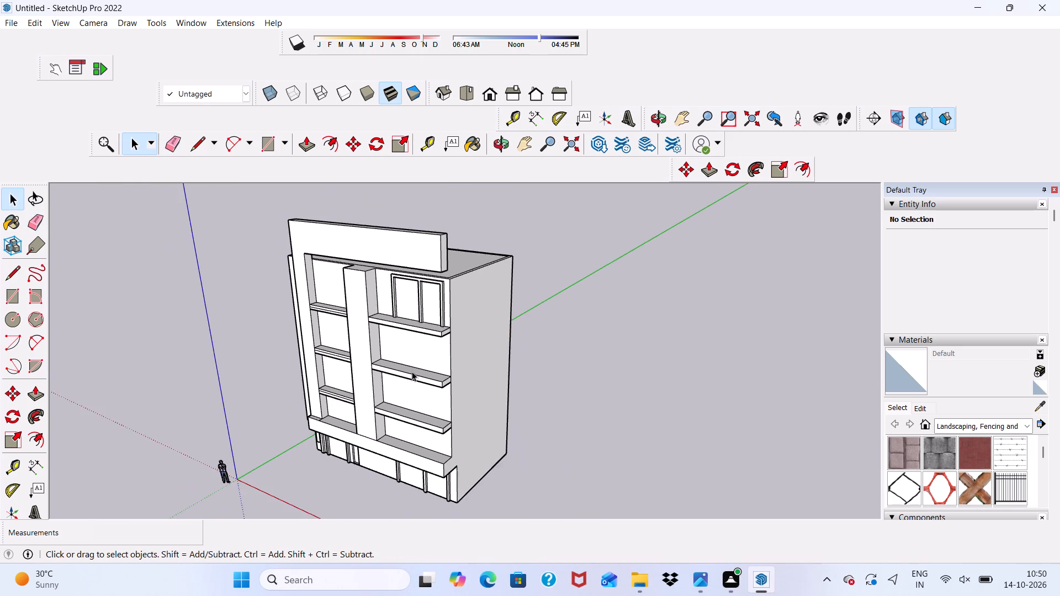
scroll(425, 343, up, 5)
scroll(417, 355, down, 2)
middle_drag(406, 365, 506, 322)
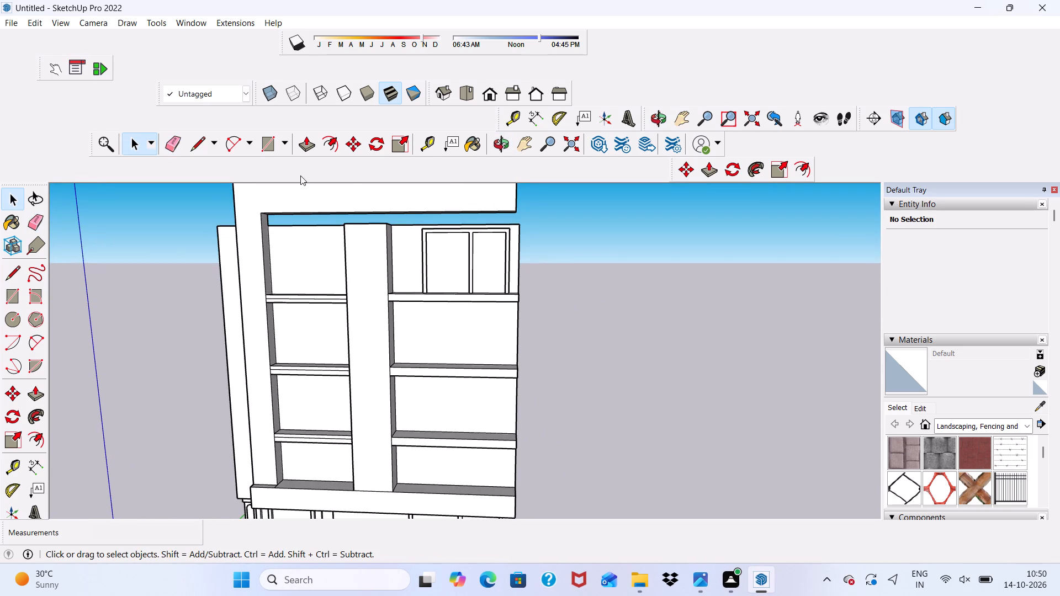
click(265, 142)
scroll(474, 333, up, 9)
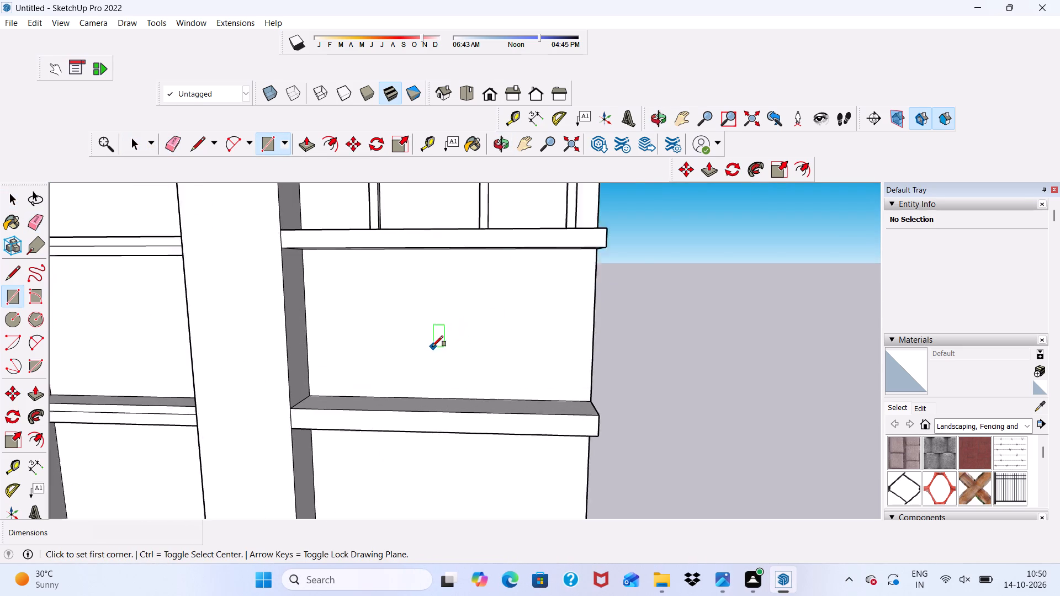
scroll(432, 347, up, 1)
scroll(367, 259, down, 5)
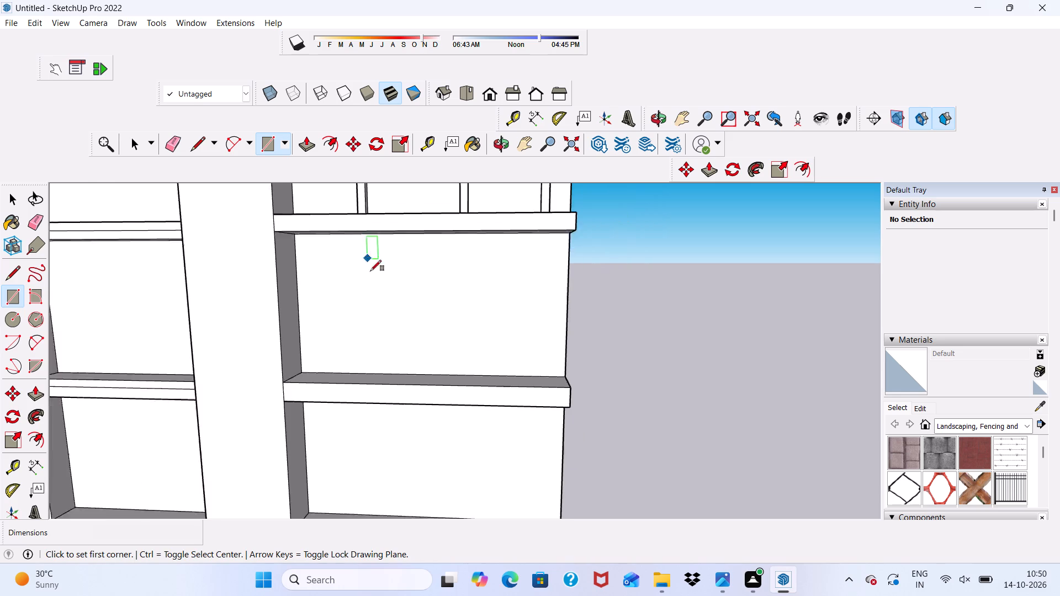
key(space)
Dimension the distance along the top-storey ledge from the central pier's inner corner to the frame's nearer leg.
scroll(360, 227, up, 1)
scroll(360, 227, down, 9)
middle_drag(375, 265, 351, 364)
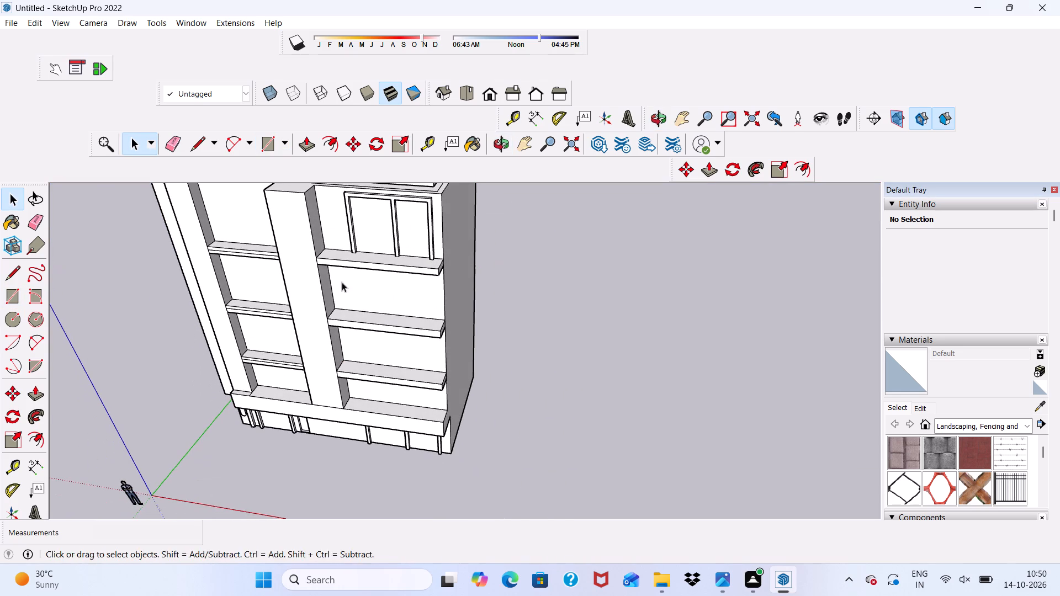
scroll(263, 157, up, 5)
click(531, 119)
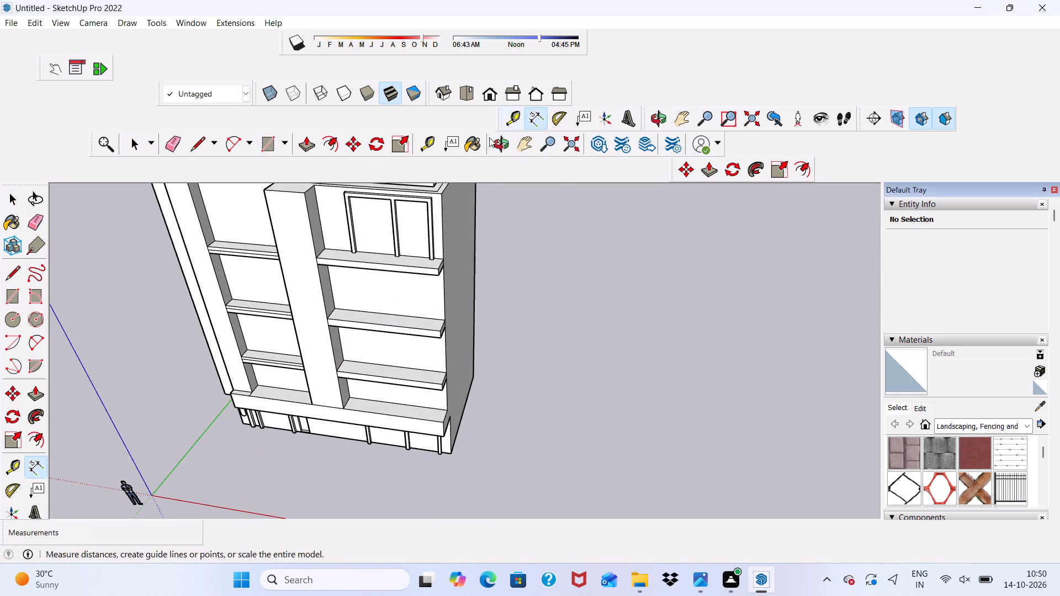
scroll(385, 183, up, 20)
scroll(385, 183, up, 2)
click(263, 290)
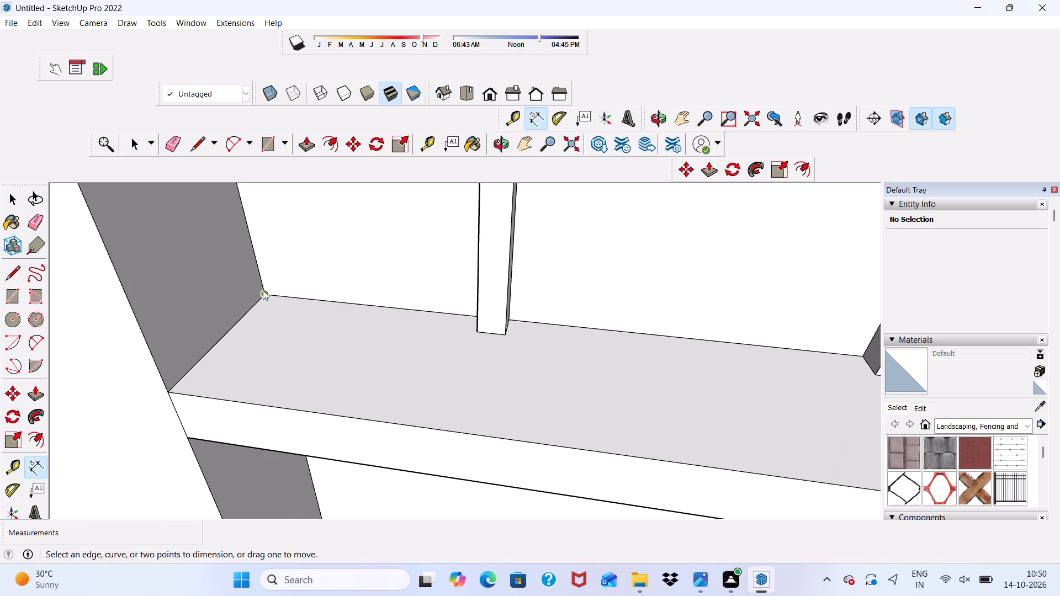
scroll(483, 322, down, 1)
middle_drag(483, 319, 613, 304)
scroll(437, 322, up, 3)
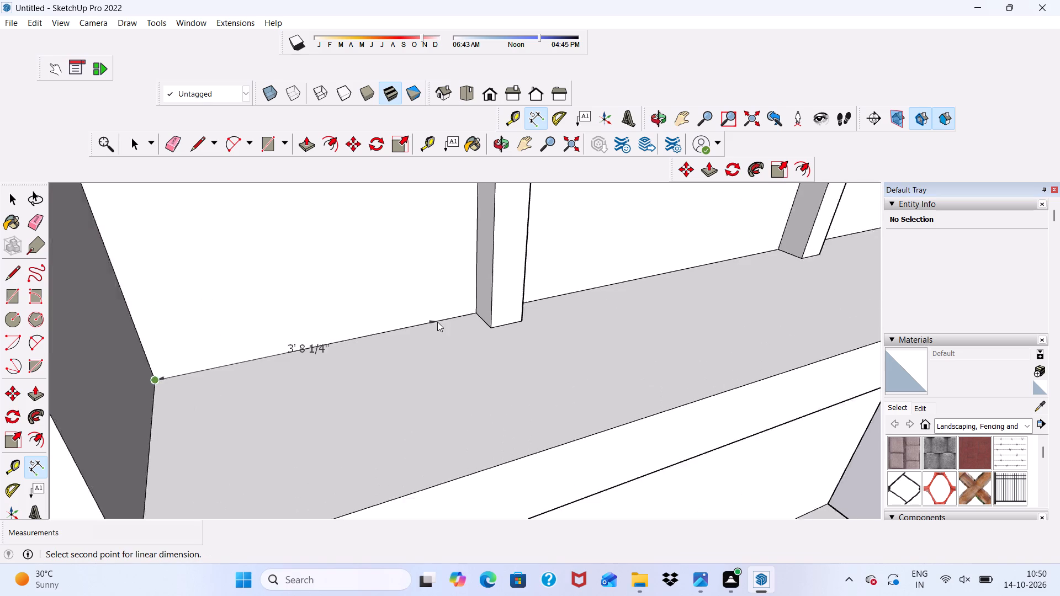
scroll(437, 322, up, 2)
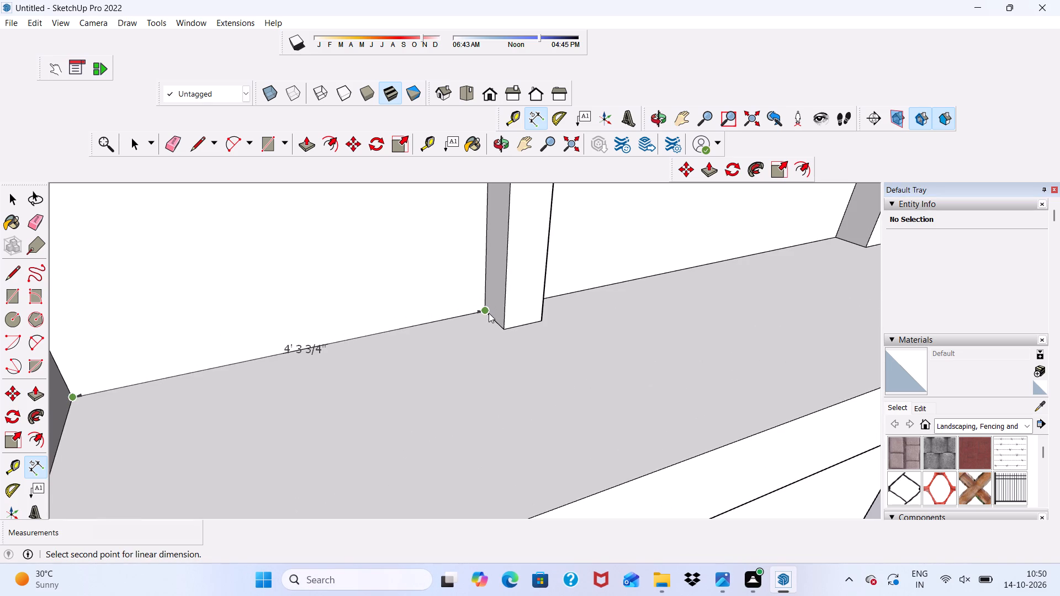
click(489, 313)
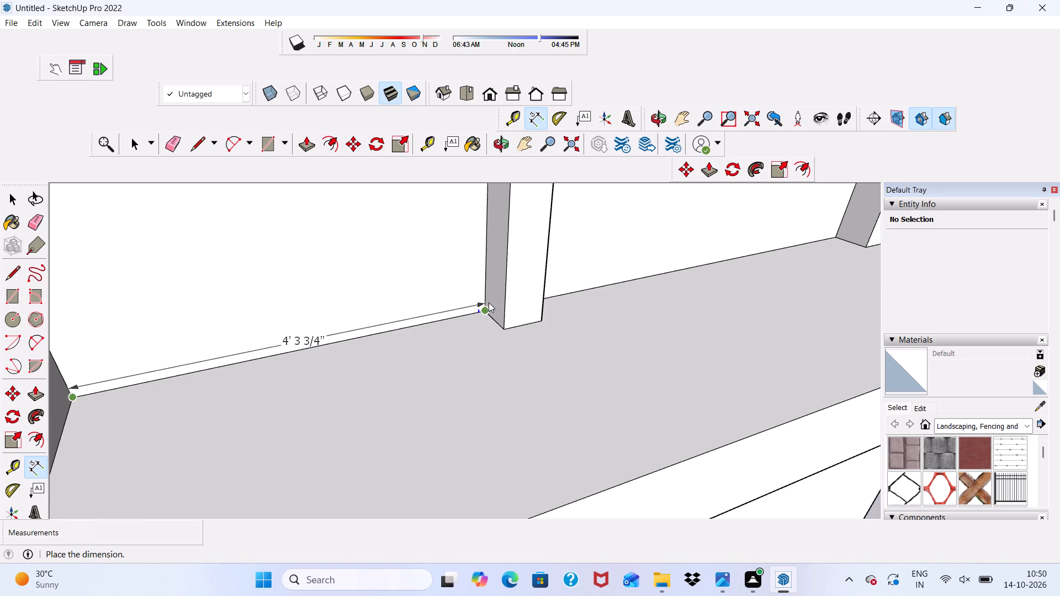
click(488, 304)
drag(485, 304, 321, 289)
scroll(335, 306, down, 4)
scroll(449, 318, down, 4)
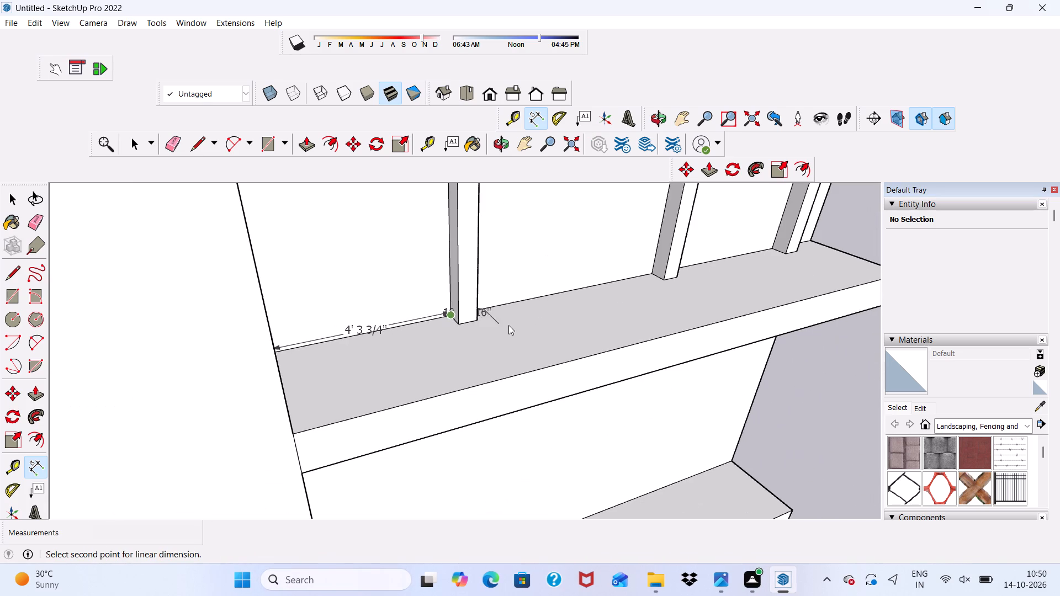
key(space)
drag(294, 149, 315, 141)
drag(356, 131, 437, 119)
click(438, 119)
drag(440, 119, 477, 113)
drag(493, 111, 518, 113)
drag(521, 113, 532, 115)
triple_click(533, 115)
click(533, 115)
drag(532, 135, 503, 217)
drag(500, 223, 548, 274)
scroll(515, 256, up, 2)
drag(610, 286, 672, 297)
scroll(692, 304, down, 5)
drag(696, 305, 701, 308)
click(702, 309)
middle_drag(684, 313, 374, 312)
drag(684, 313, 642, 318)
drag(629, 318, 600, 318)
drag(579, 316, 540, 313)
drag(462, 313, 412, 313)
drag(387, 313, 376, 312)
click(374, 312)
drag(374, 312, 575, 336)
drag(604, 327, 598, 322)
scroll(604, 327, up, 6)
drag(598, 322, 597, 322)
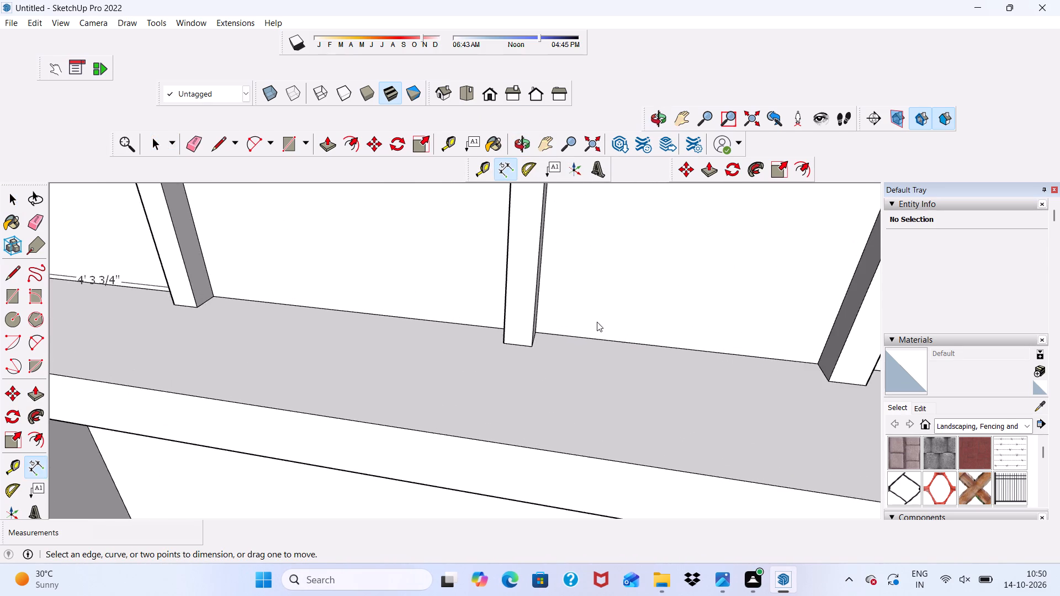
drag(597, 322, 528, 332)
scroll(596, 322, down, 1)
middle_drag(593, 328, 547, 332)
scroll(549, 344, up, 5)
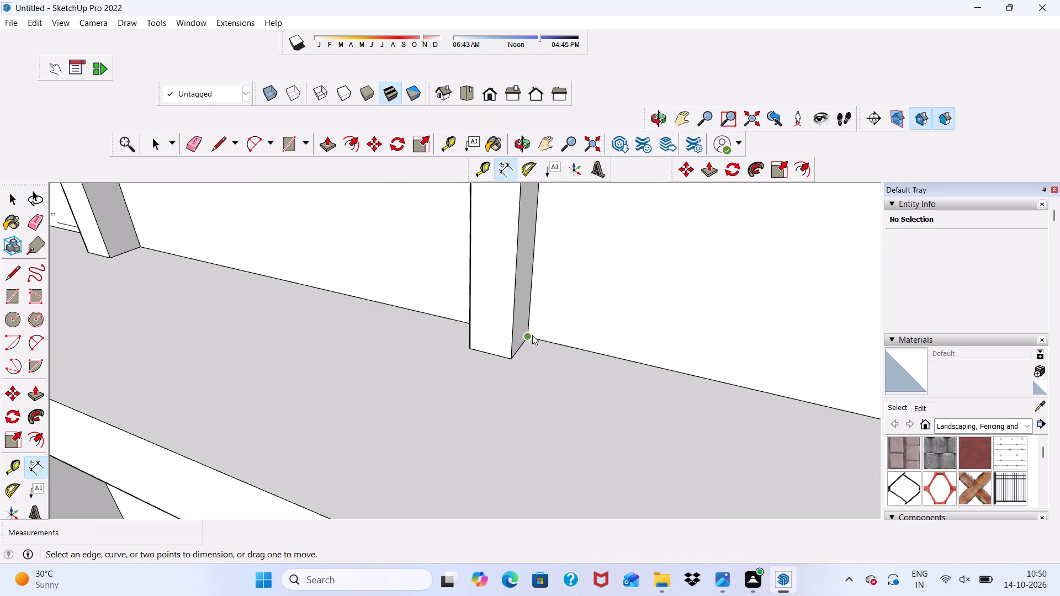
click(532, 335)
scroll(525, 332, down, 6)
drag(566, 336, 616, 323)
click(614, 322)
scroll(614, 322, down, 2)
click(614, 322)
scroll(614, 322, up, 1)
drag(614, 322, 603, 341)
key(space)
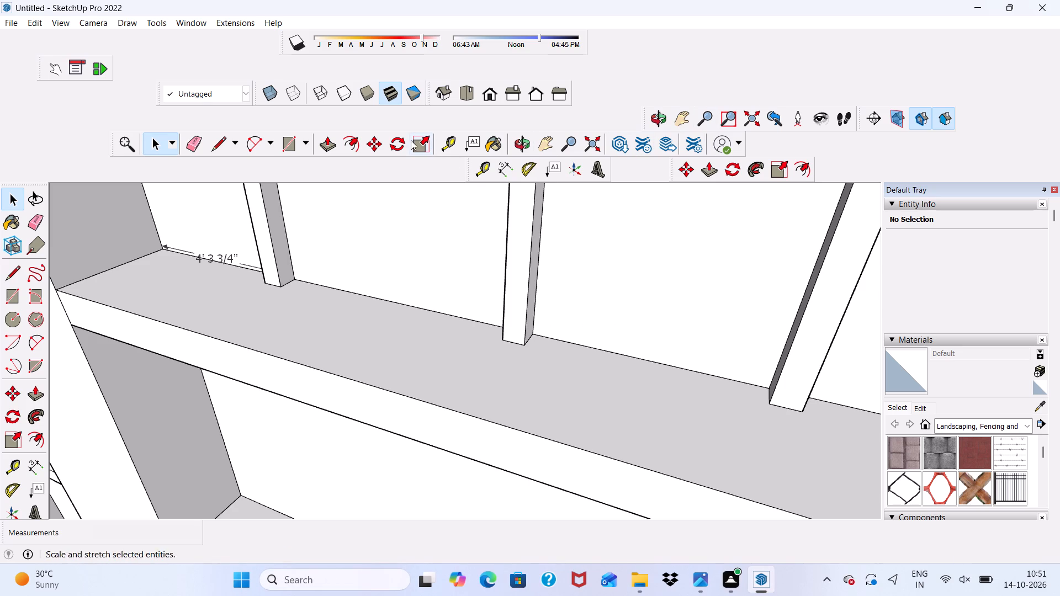
Dimension the distance along the top-storey ledge from the wall's outer corner to the frame's farther leg.
click(510, 162)
scroll(544, 268, down, 5)
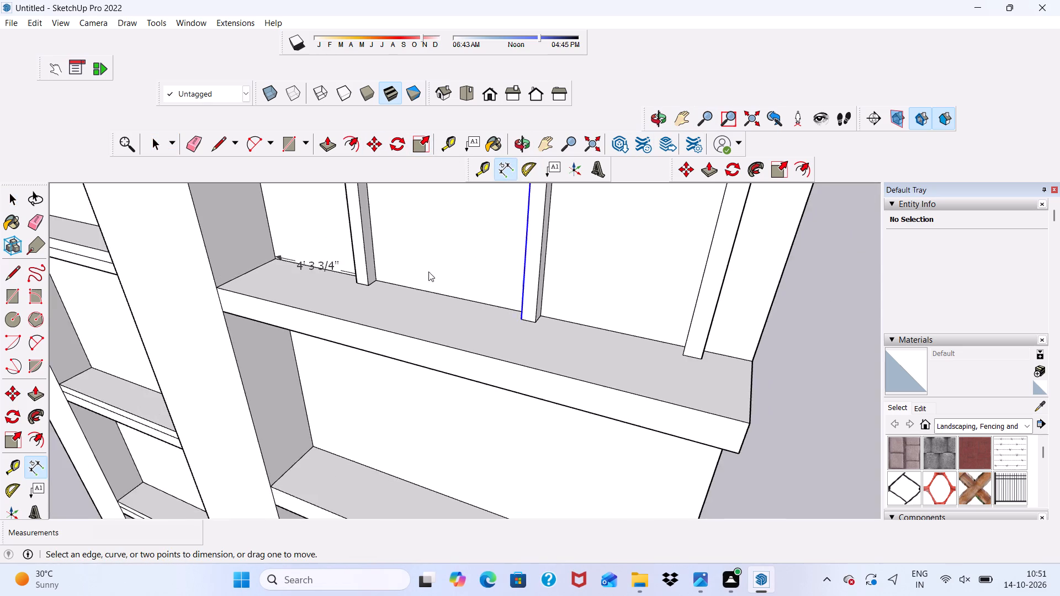
scroll(428, 272, down, 4)
scroll(647, 312, up, 6)
scroll(612, 336, down, 1)
scroll(608, 356, up, 12)
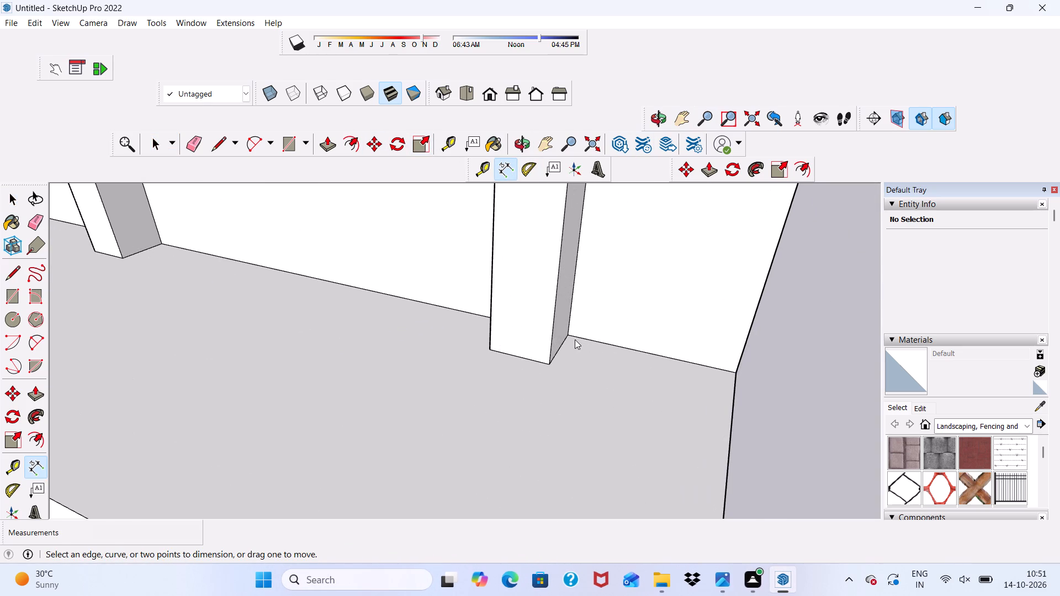
drag(570, 349, 569, 342)
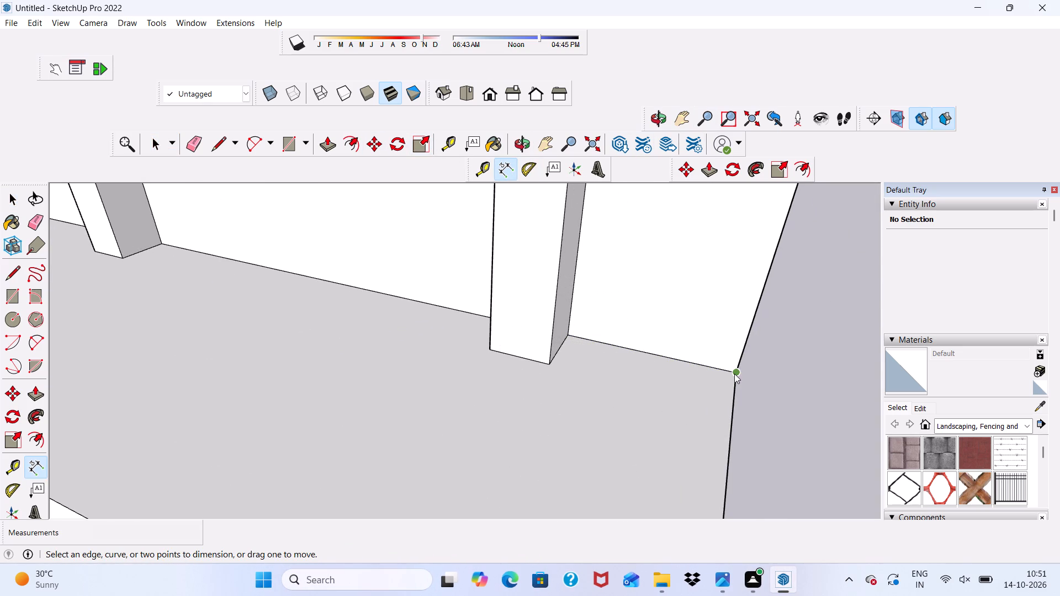
click(734, 374)
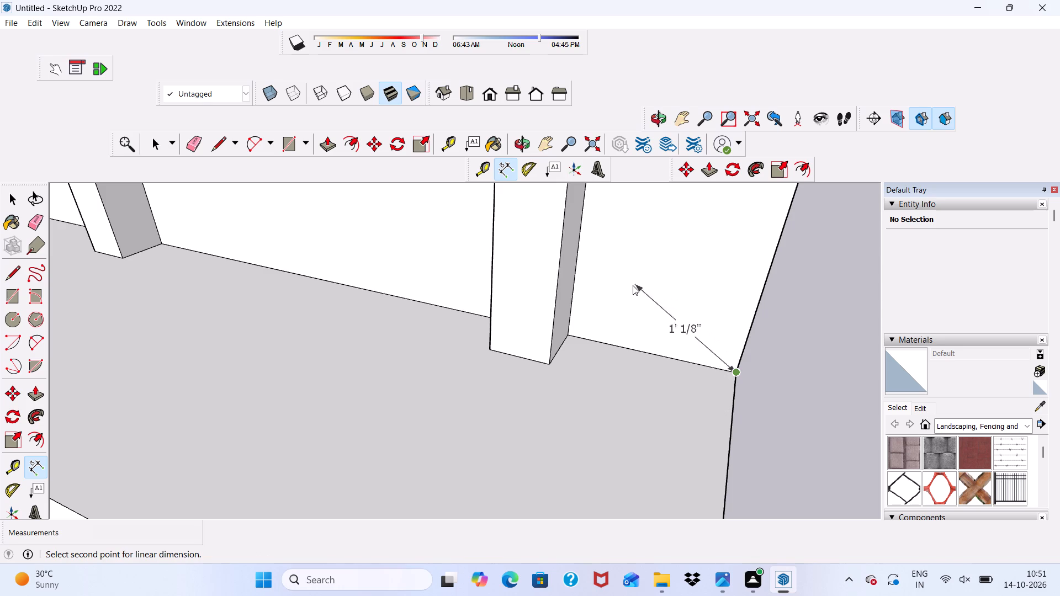
click(566, 338)
double_click(564, 304)
scroll(579, 292, down, 2)
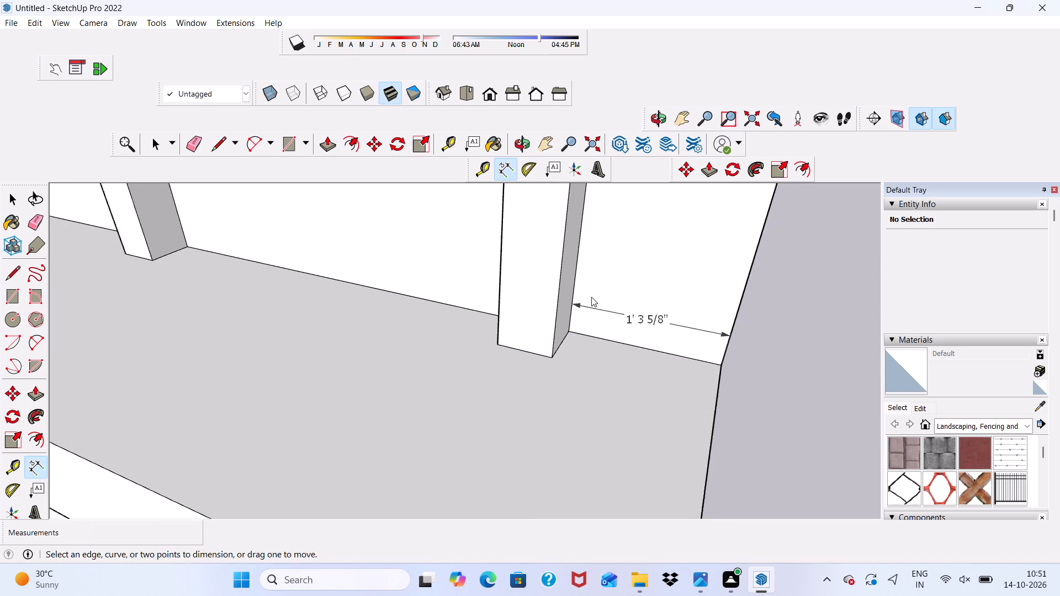
scroll(591, 297, down, 2)
key(space)
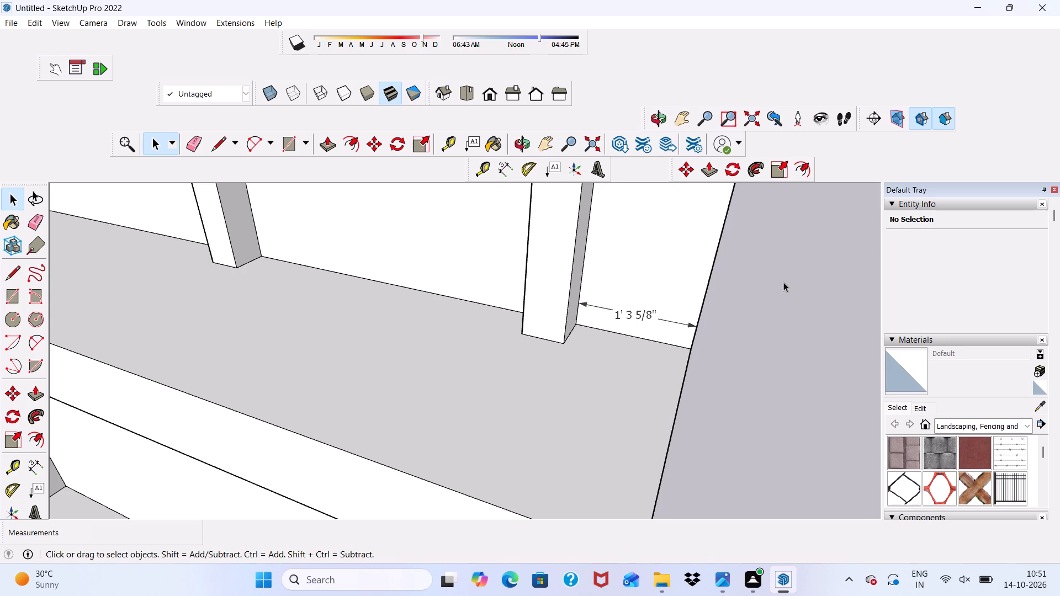
key(space)
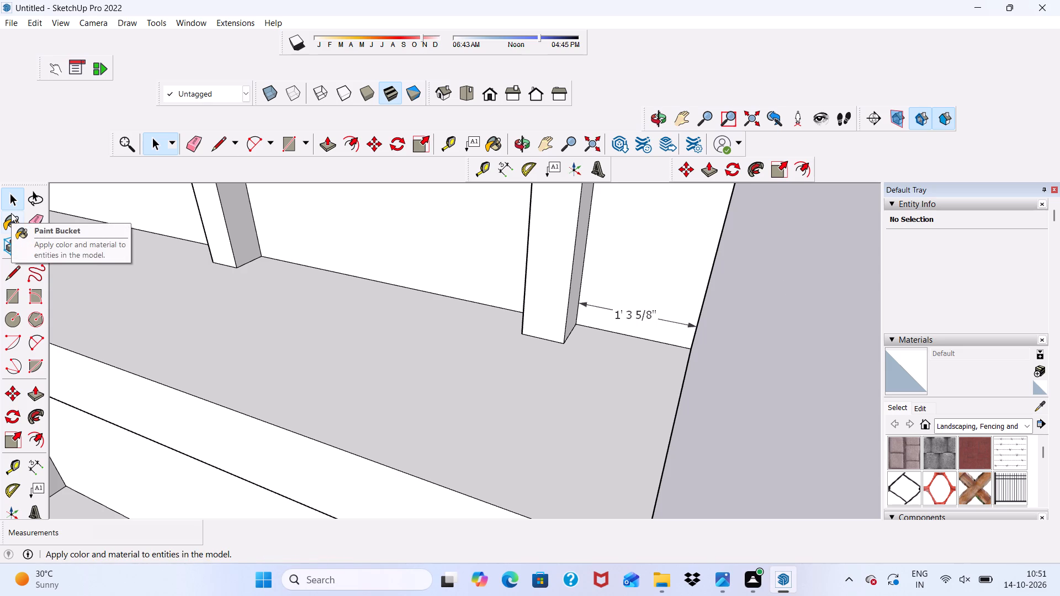
Draw a 4' 3 3/4" line along the back edge of the ledge one storey below, starting at the central pier's inner corner.
scroll(164, 289, down, 6)
scroll(310, 336, down, 6)
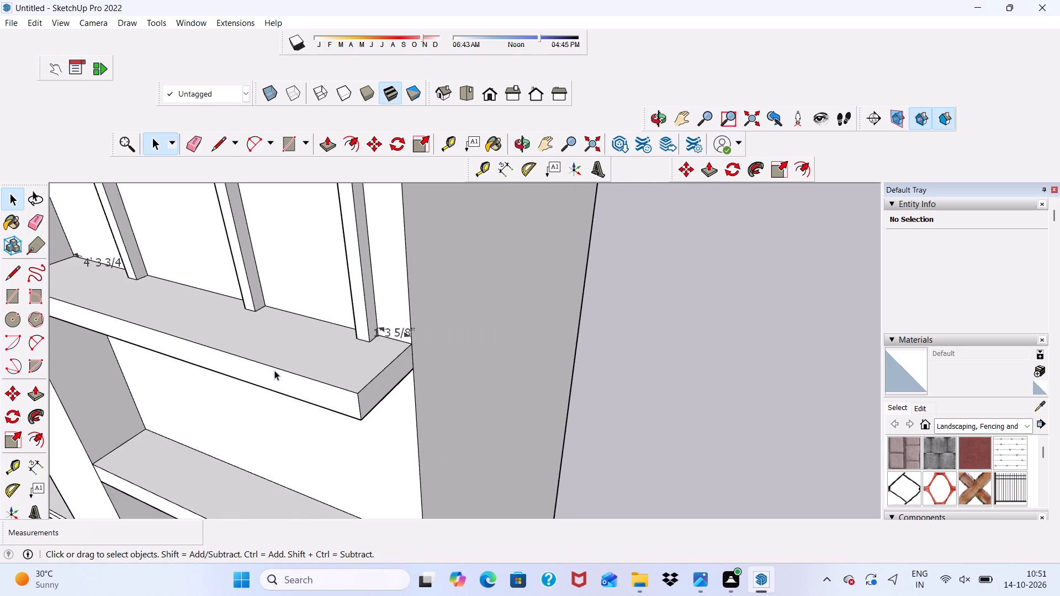
scroll(279, 360, down, 11)
scroll(363, 374, up, 12)
scroll(239, 327, down, 6)
scroll(316, 327, up, 4)
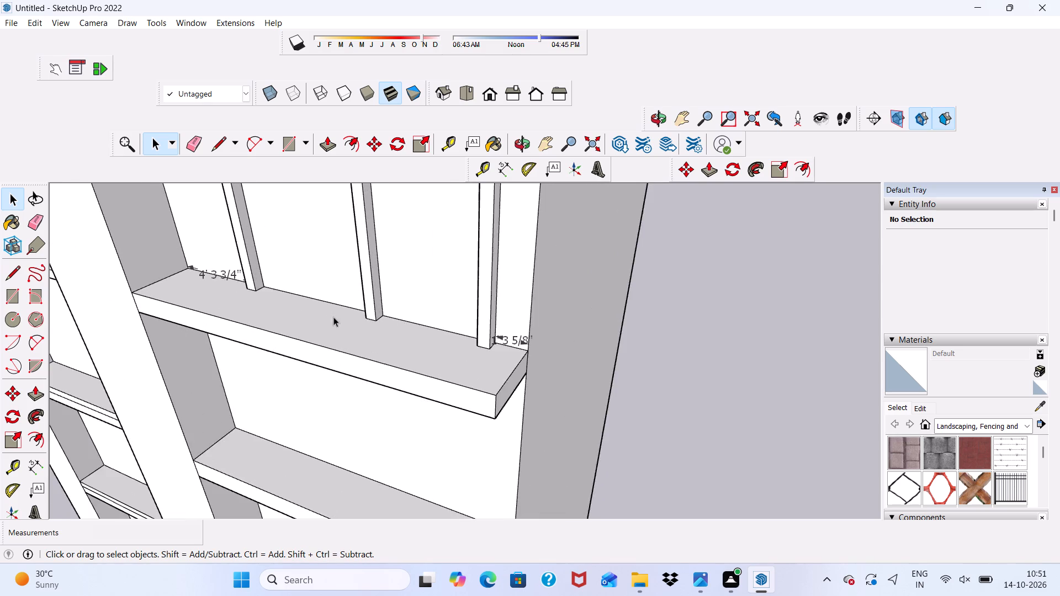
scroll(407, 328, down, 11)
middle_drag(340, 404, 402, 371)
scroll(340, 405, down, 1)
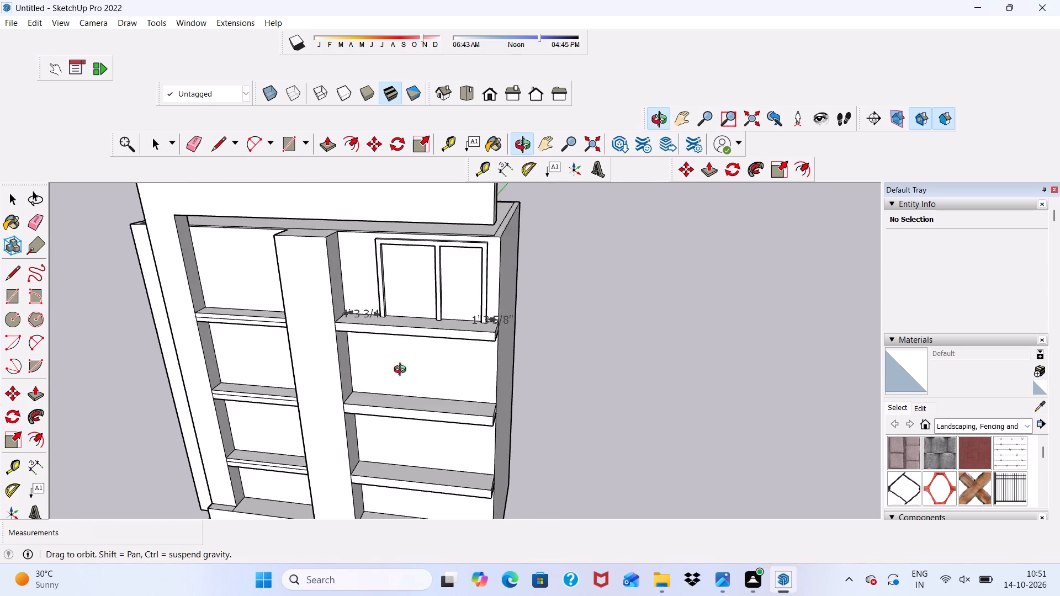
middle_drag(402, 371, 412, 401)
scroll(386, 406, up, 6)
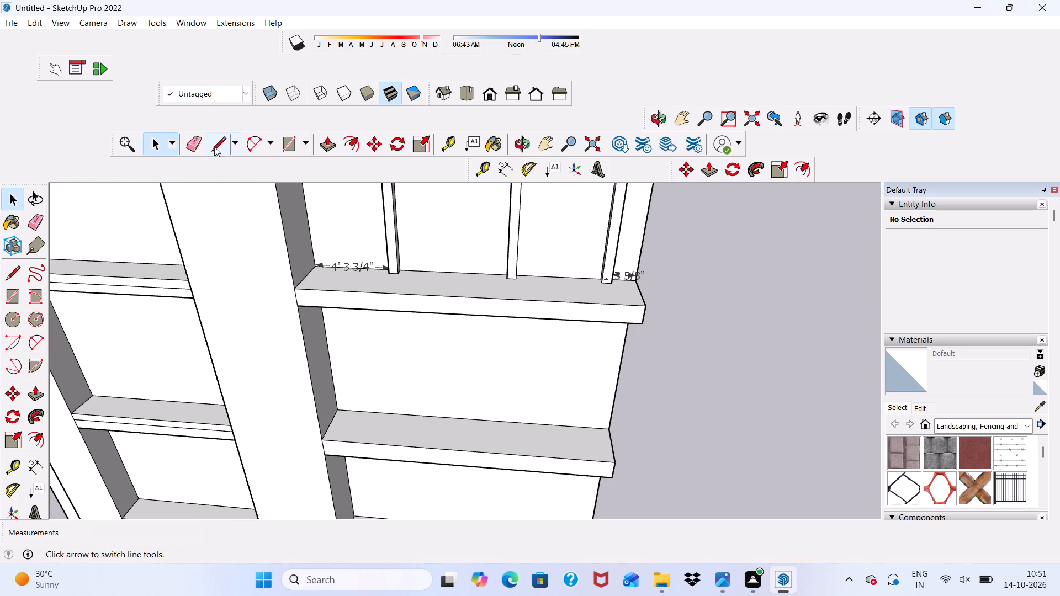
drag(213, 145, 214, 152)
scroll(363, 411, up, 5)
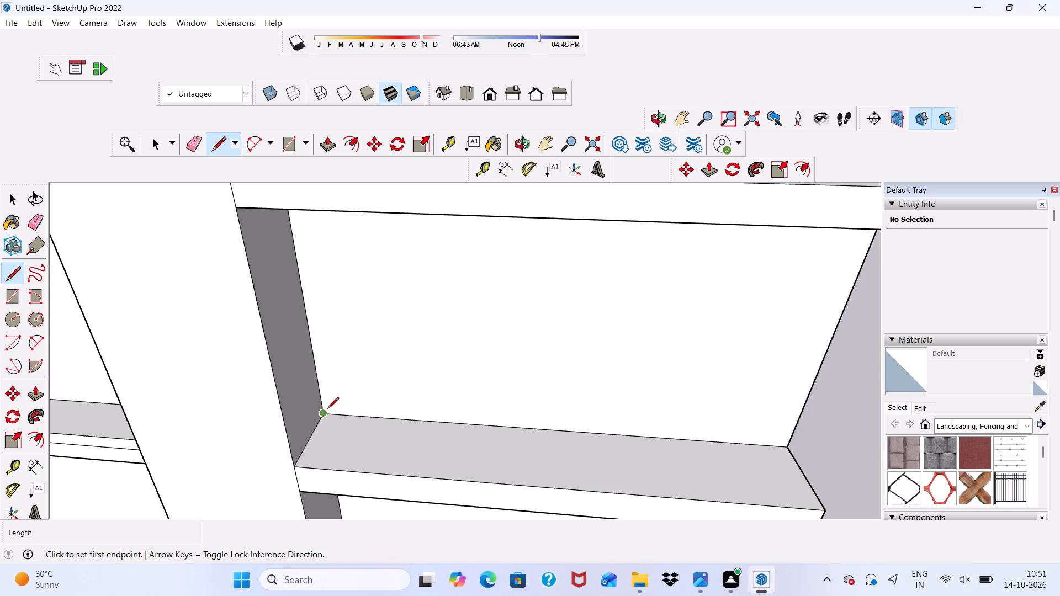
click(325, 414)
scroll(433, 420, down, 5)
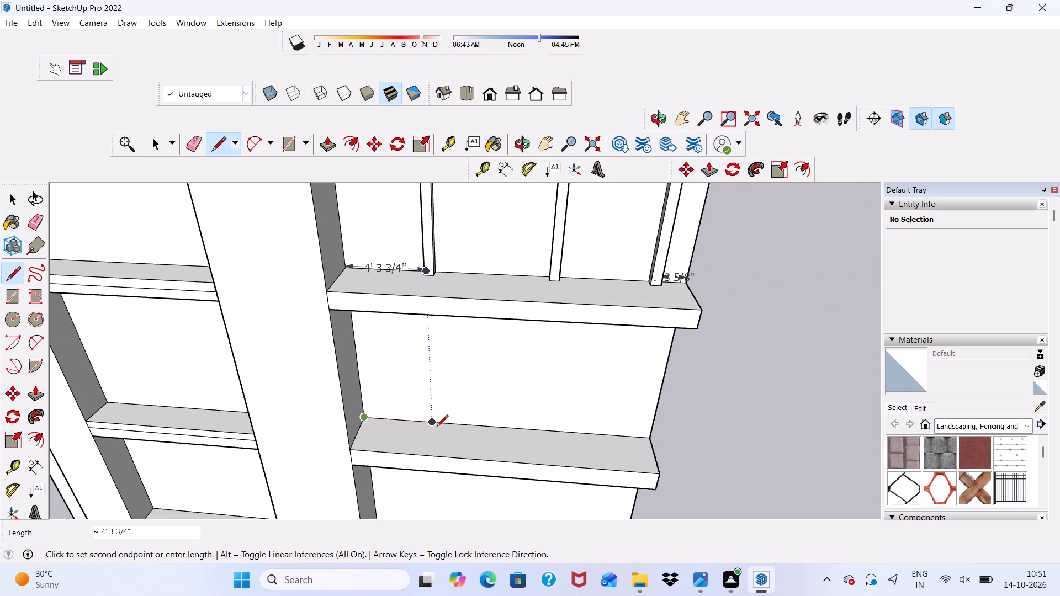
text(4')
key(3)
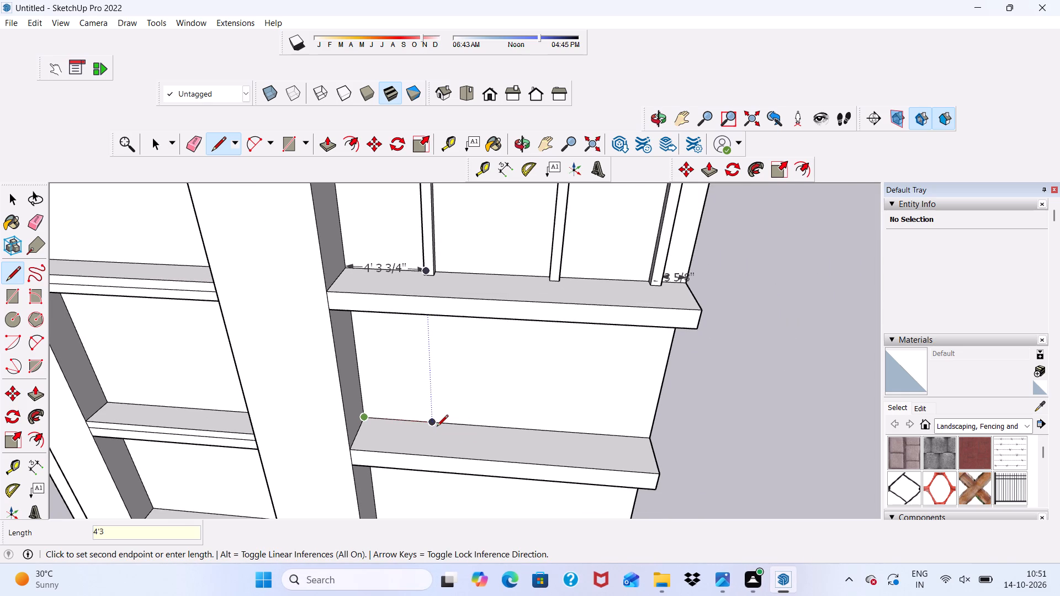
key(3)
key(BackSpace)
key(space)
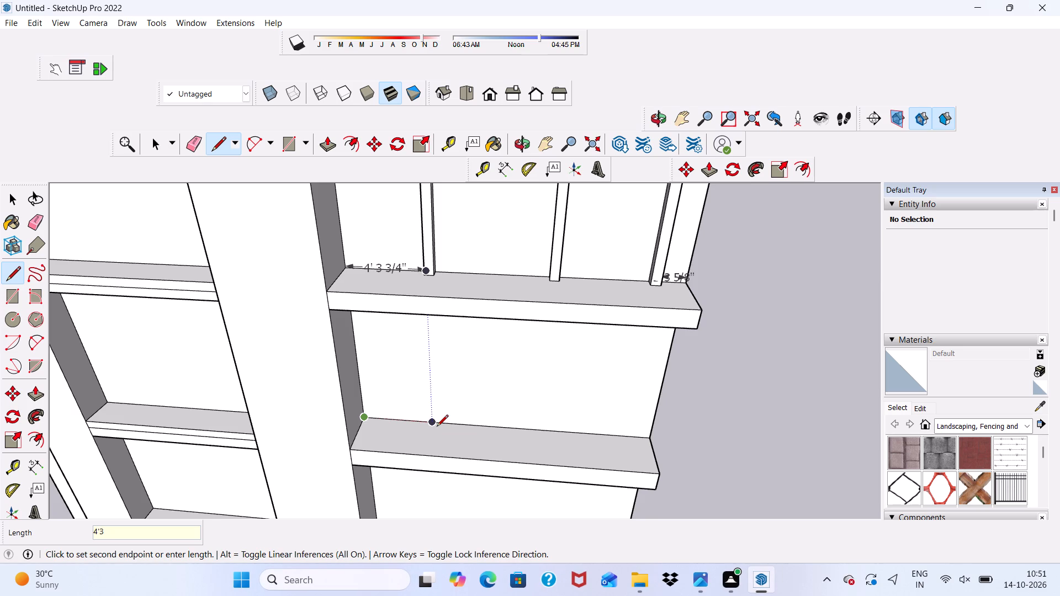
key(3)
key(slash)
key(4)
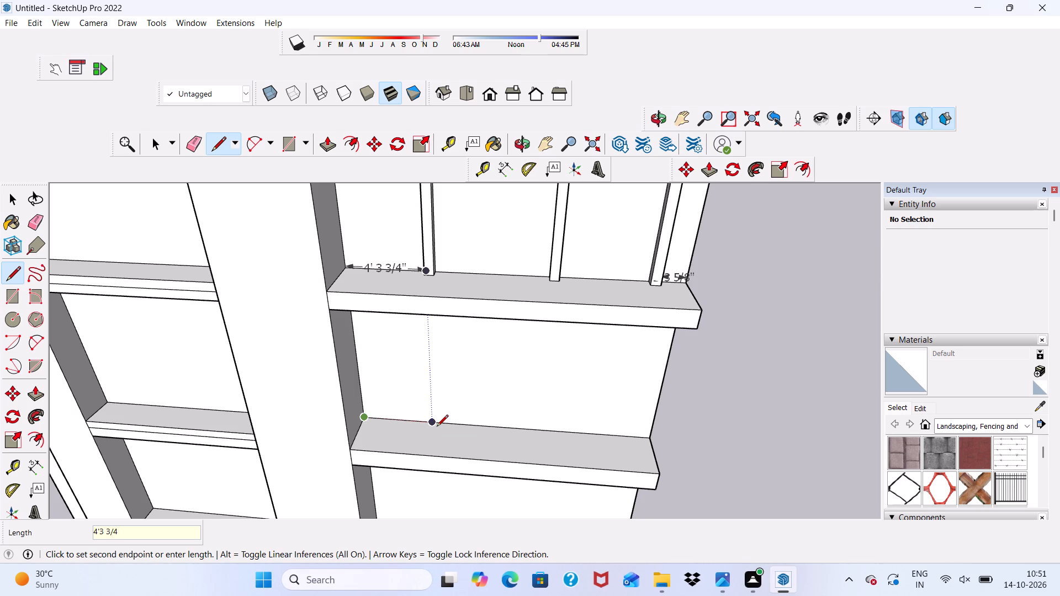
key(Return)
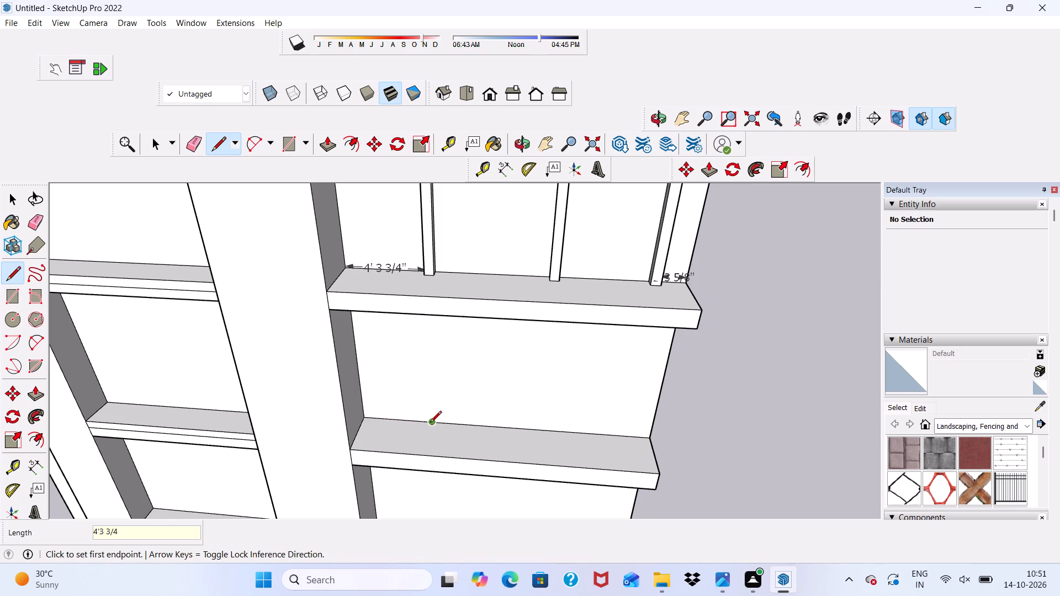
Draw a vertical line about 9' 5/8" high from that line's end up to the underside of the top-storey ledge.
click(430, 421)
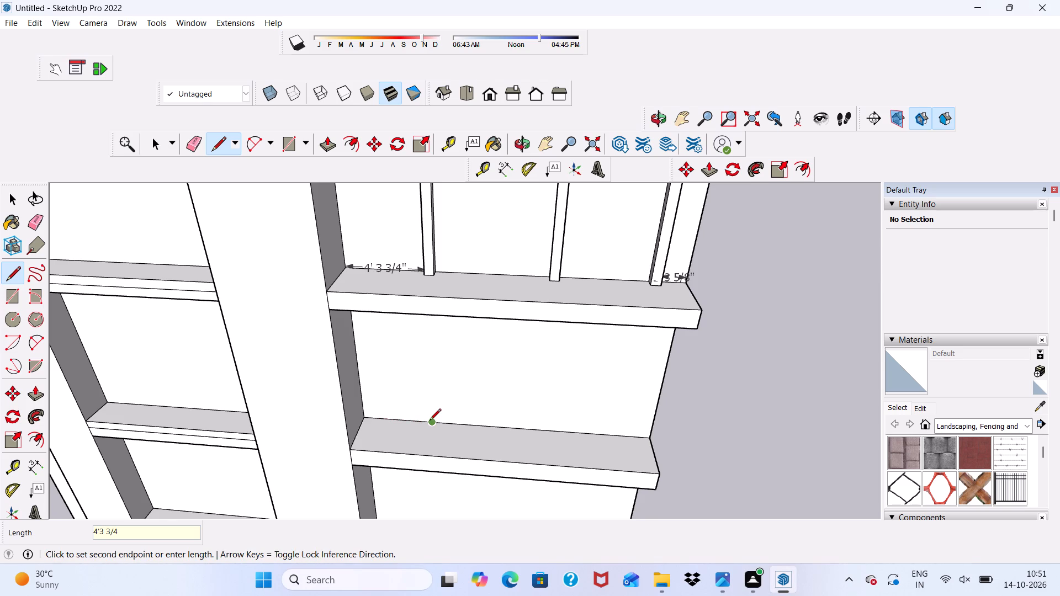
scroll(430, 421, down, 5)
middle_drag(419, 389, 412, 281)
scroll(421, 337, up, 5)
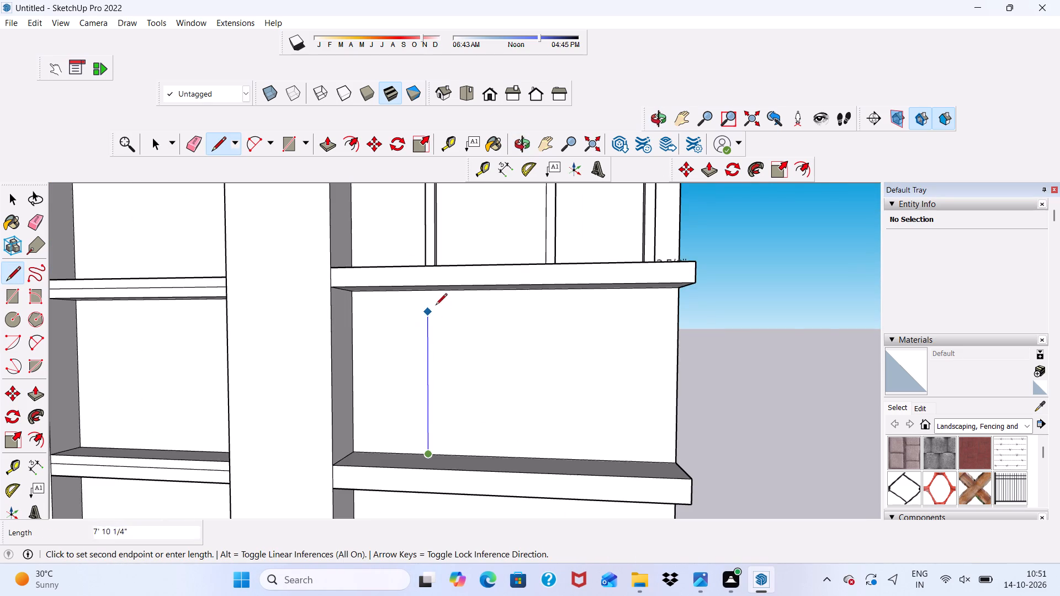
scroll(434, 285, up, 13)
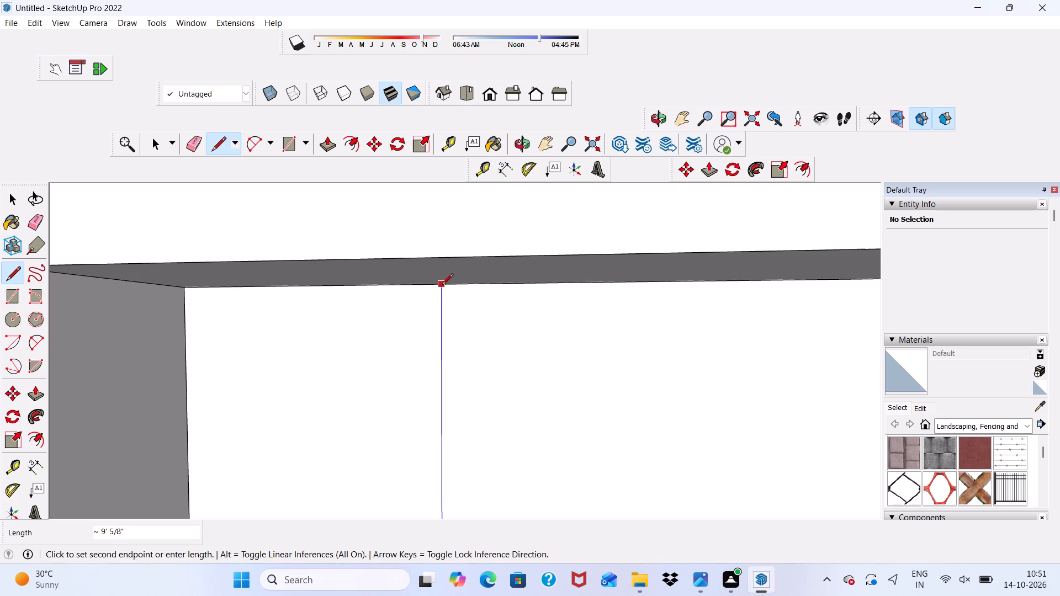
double_click(442, 286)
Draw a 1' 3 5/6" line along the back edge of the ledge below the top storey, starting at the wall's outer corner.
scroll(291, 345, down, 20)
middle_drag(560, 374, 513, 478)
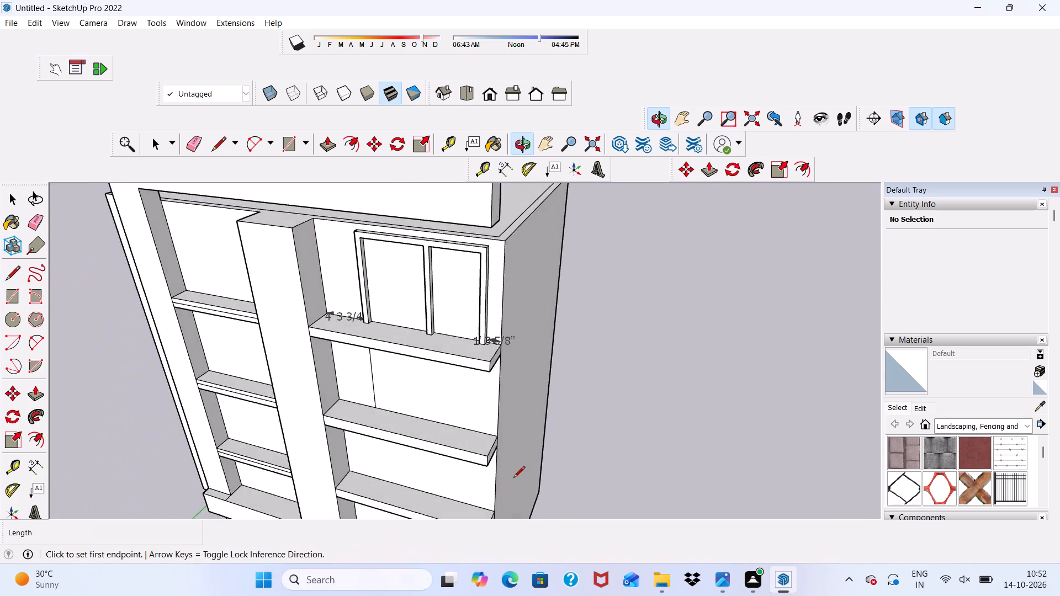
scroll(444, 337, up, 19)
scroll(554, 352, down, 10)
middle_drag(320, 405, 321, 405)
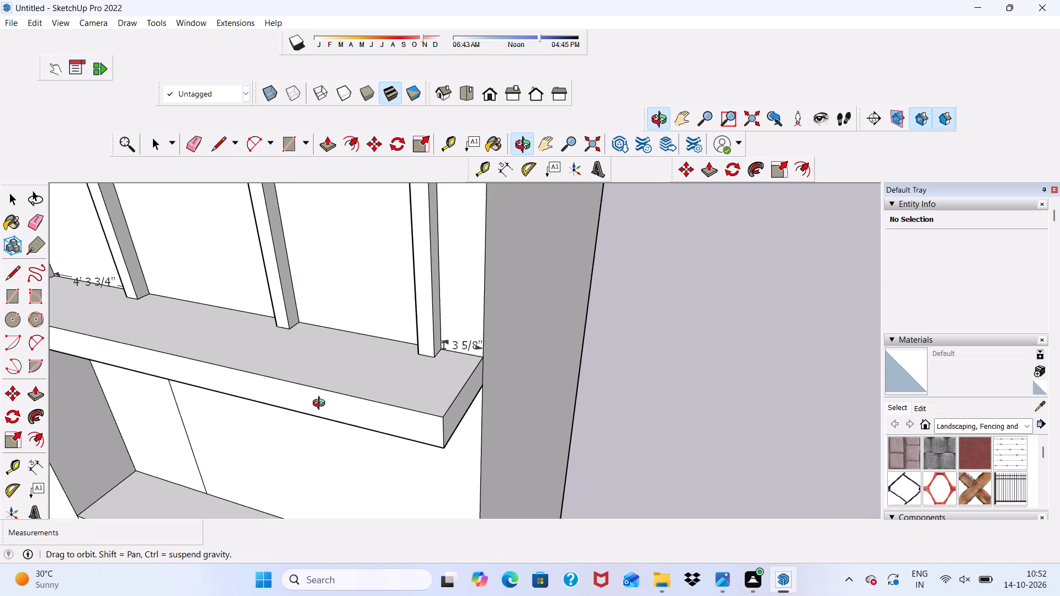
middle_drag(321, 405, 410, 348)
scroll(483, 336, down, 10)
scroll(495, 419, up, 5)
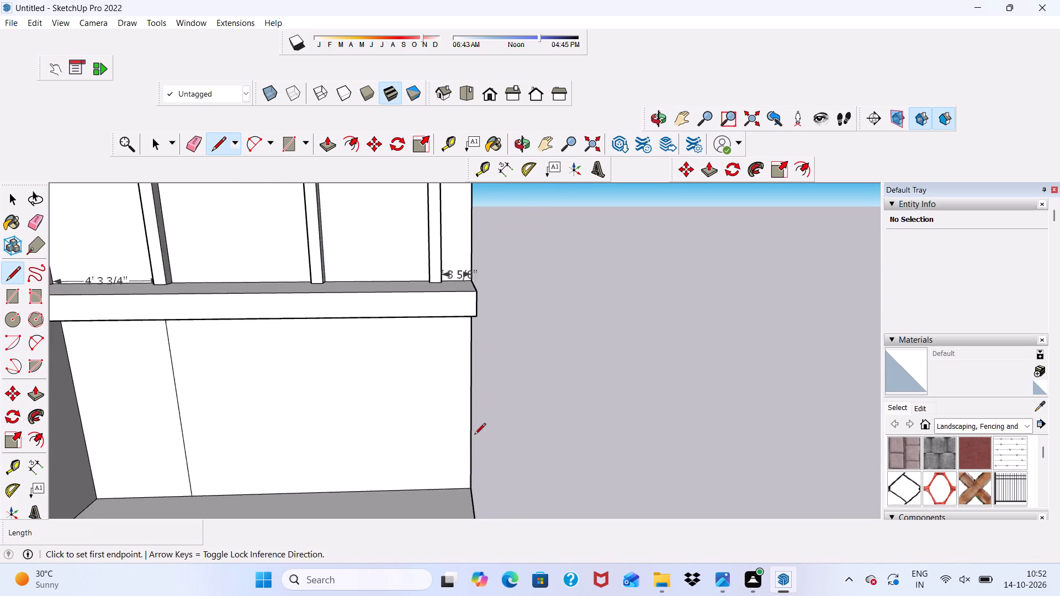
scroll(474, 435, up, 4)
scroll(460, 502, up, 4)
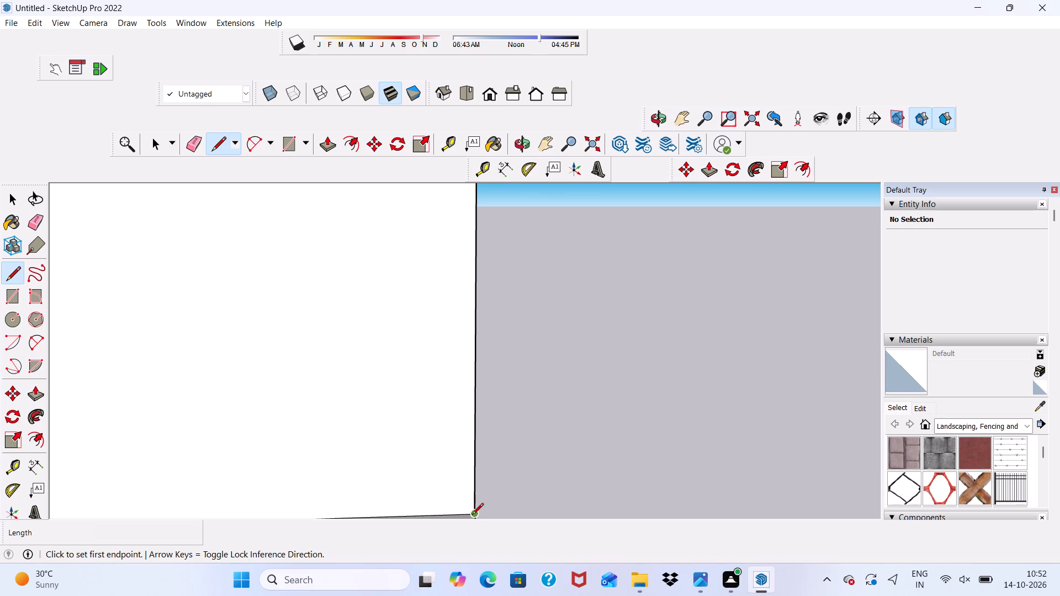
click(472, 515)
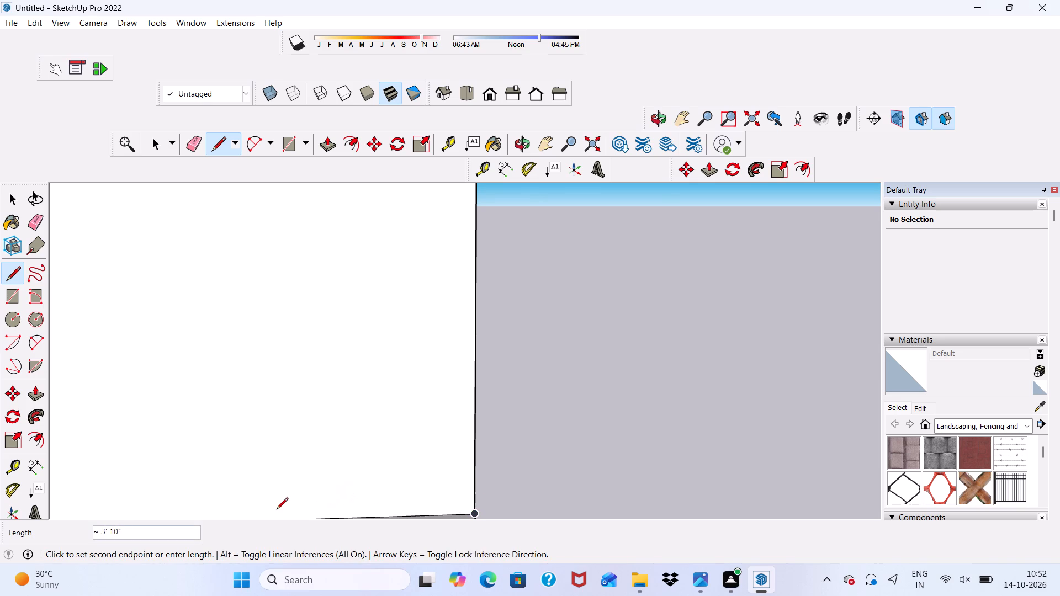
text(1')
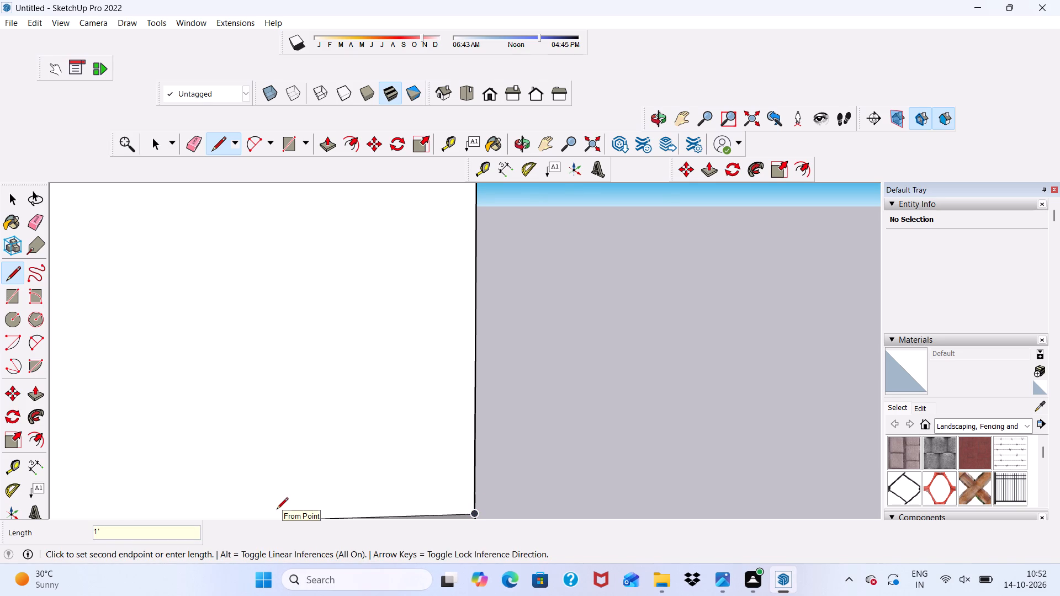
scroll(280, 533, down, 5)
scroll(307, 495, down, 2)
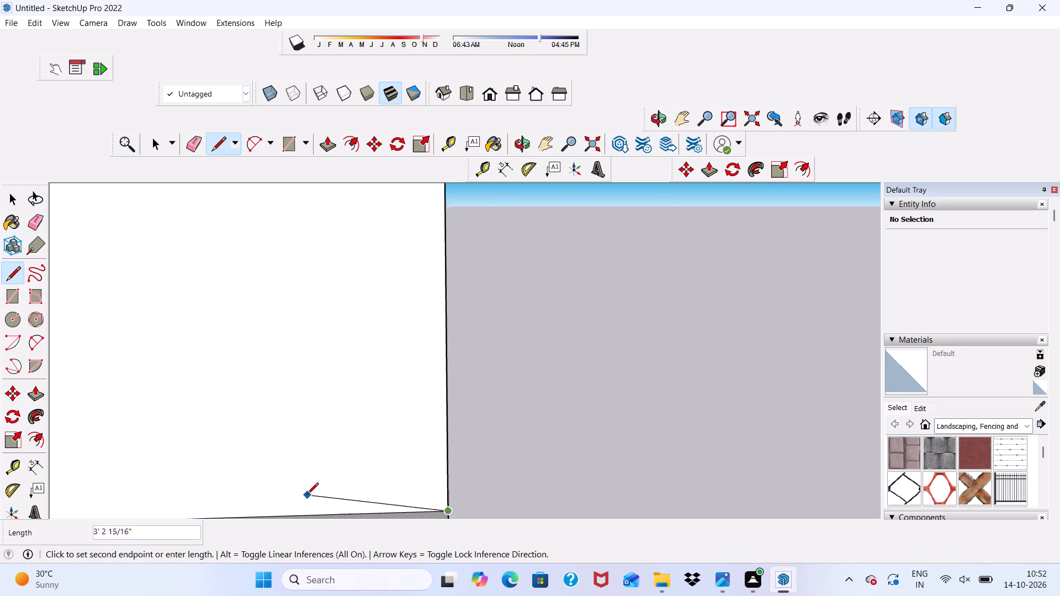
scroll(307, 495, down, 9)
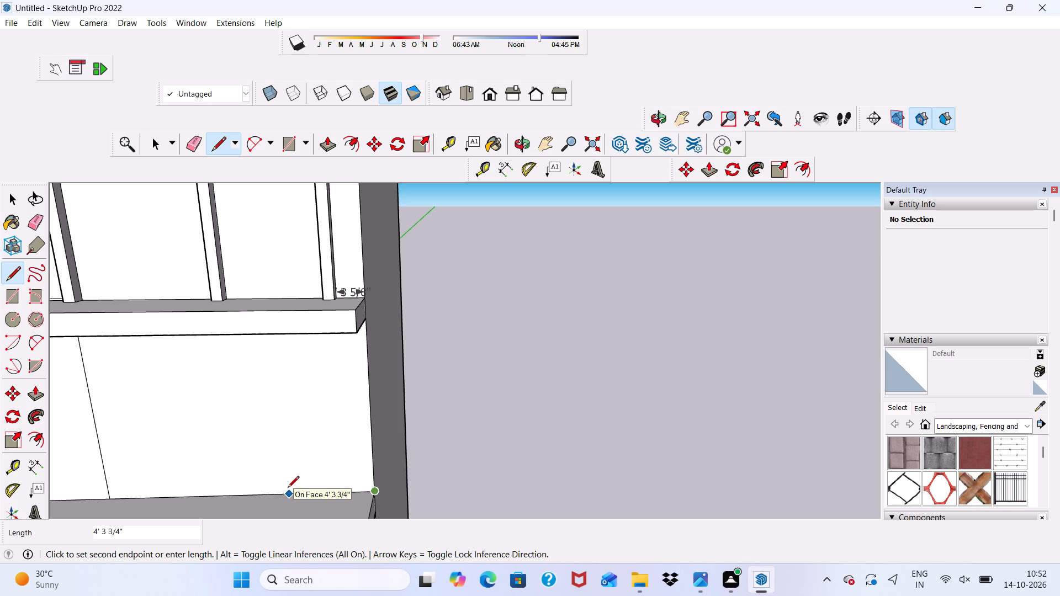
text(1')
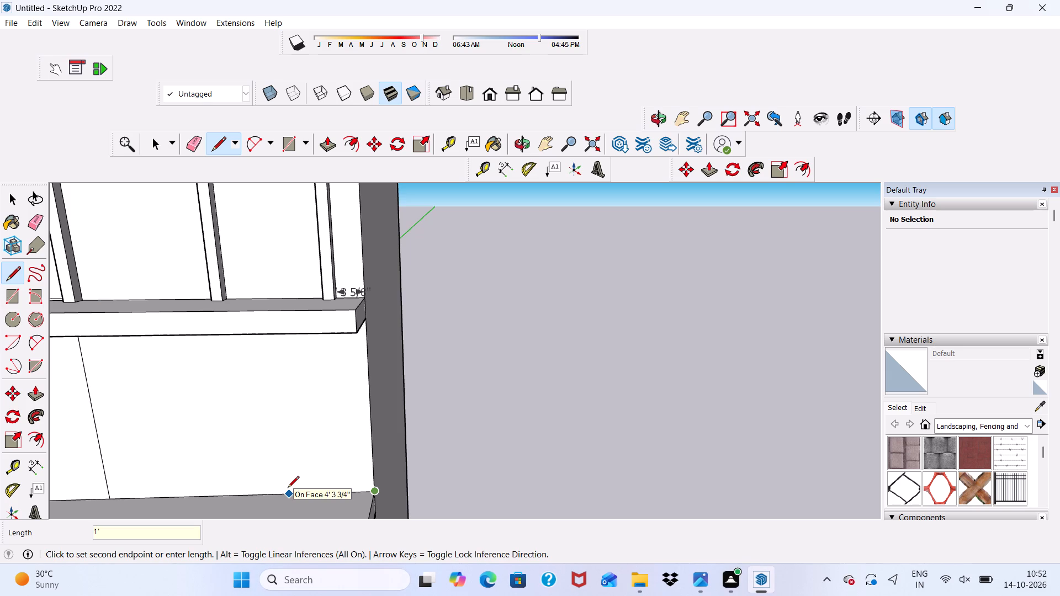
key(3)
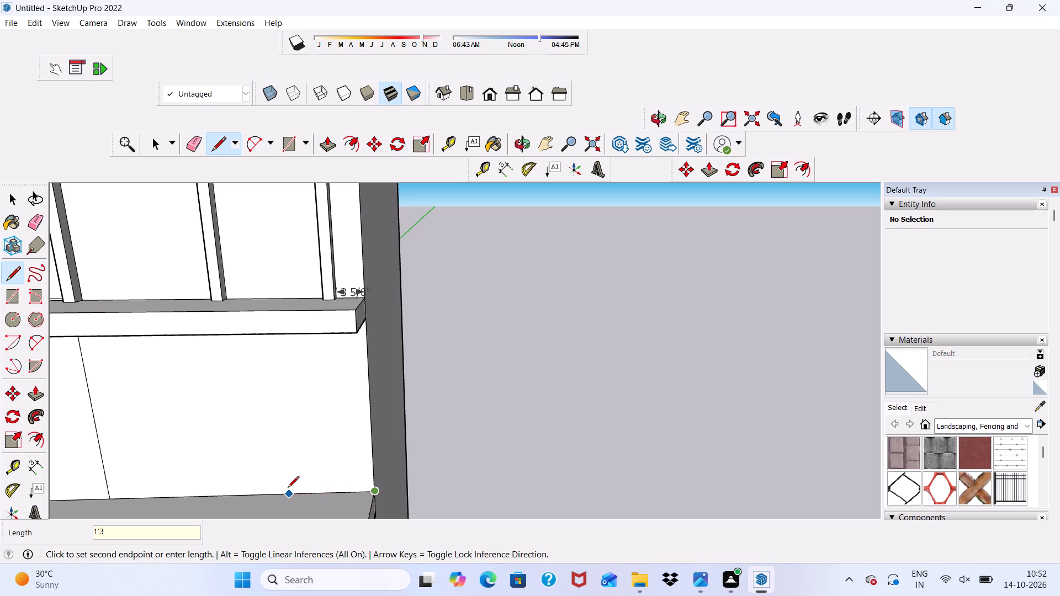
key(space)
text(5)
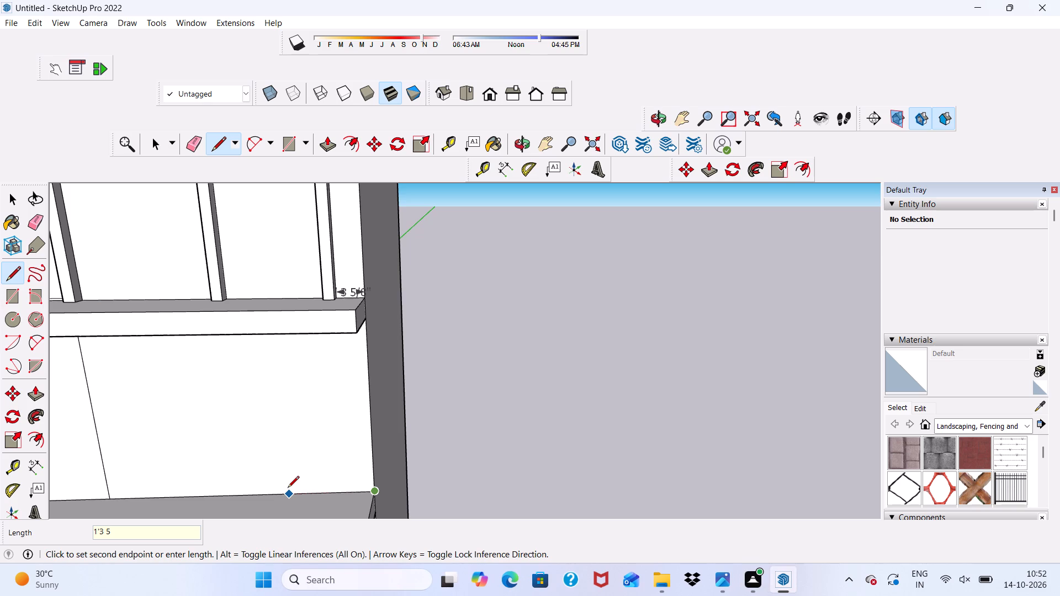
text(/6)
key(Return)
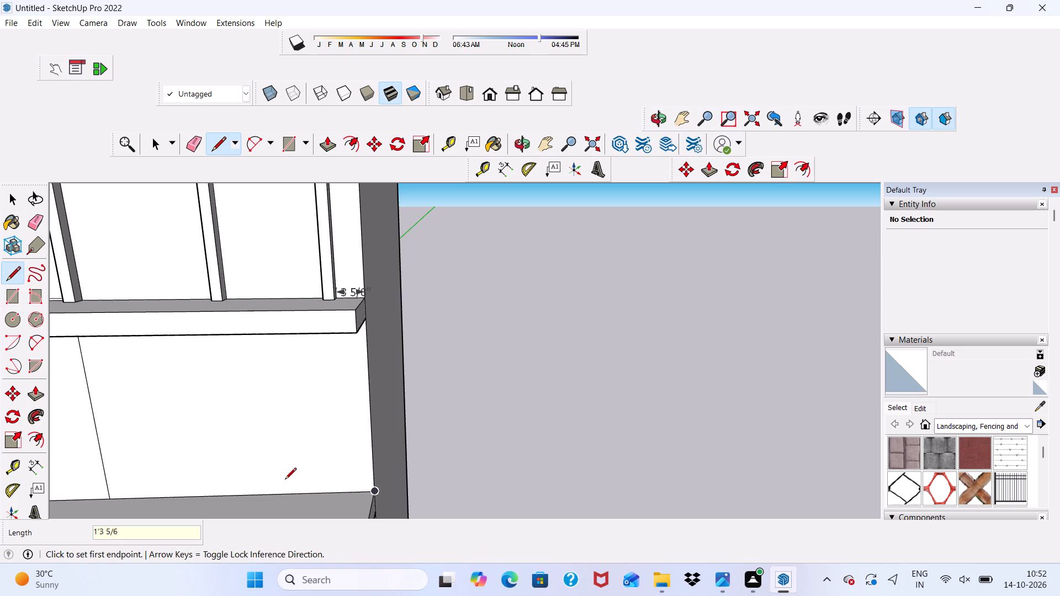
Draw a vertical line about 9' 5/8" high from that line's end up to the underside of the top-storey ledge.
click(348, 493)
scroll(346, 459, down, 3)
middle_drag(342, 447, 344, 395)
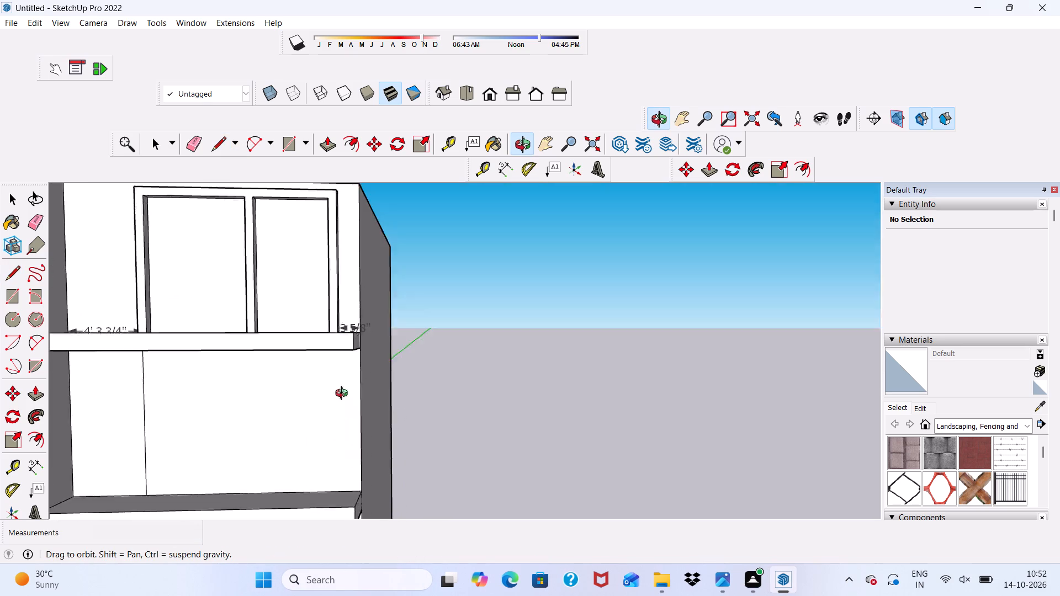
middle_drag(344, 395, 344, 344)
scroll(344, 344, up, 6)
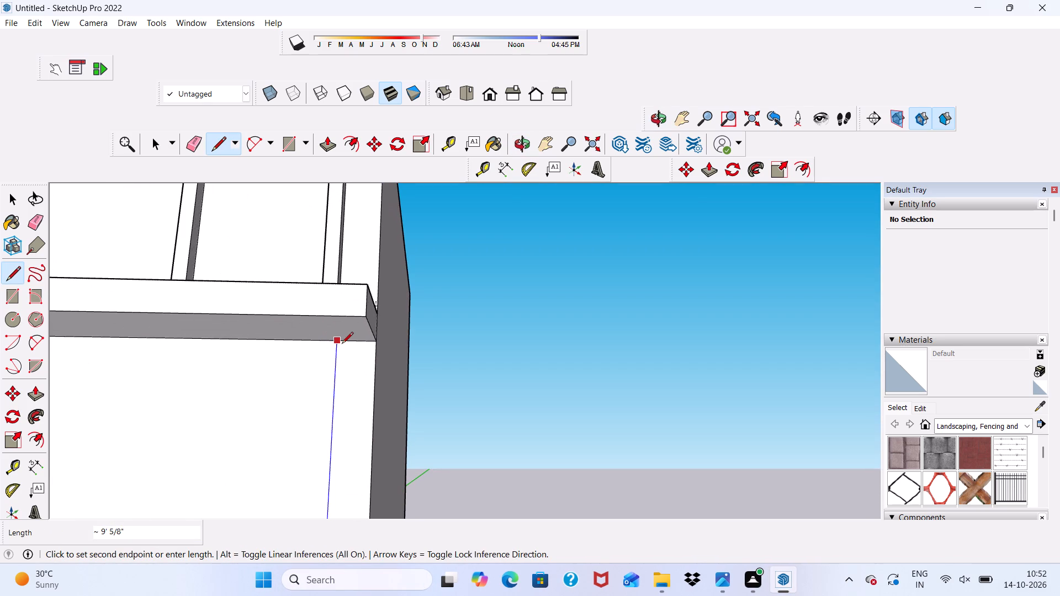
click(342, 344)
scroll(342, 344, down, 12)
middle_drag(371, 379, 330, 418)
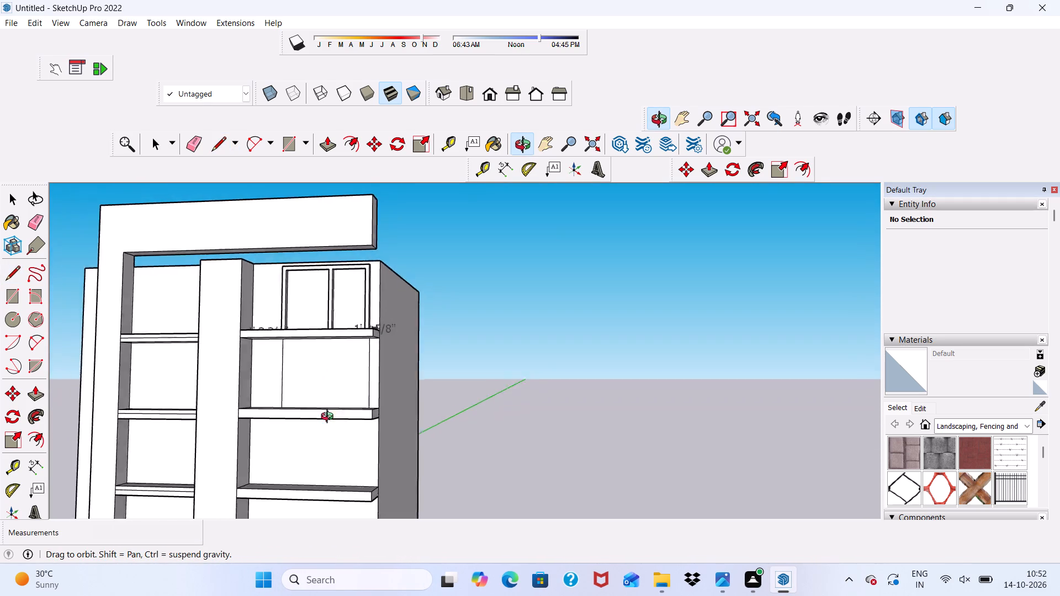
middle_drag(330, 418, 281, 461)
key(space)
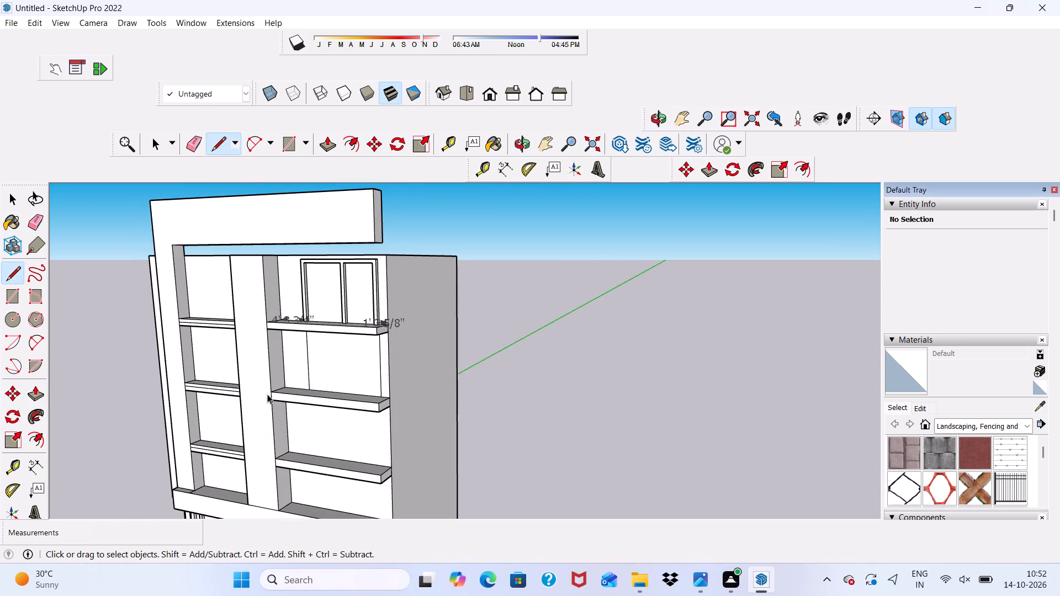
Offset the outline of the new window face between the two vertical lines 6" inward.
scroll(310, 360, up, 6)
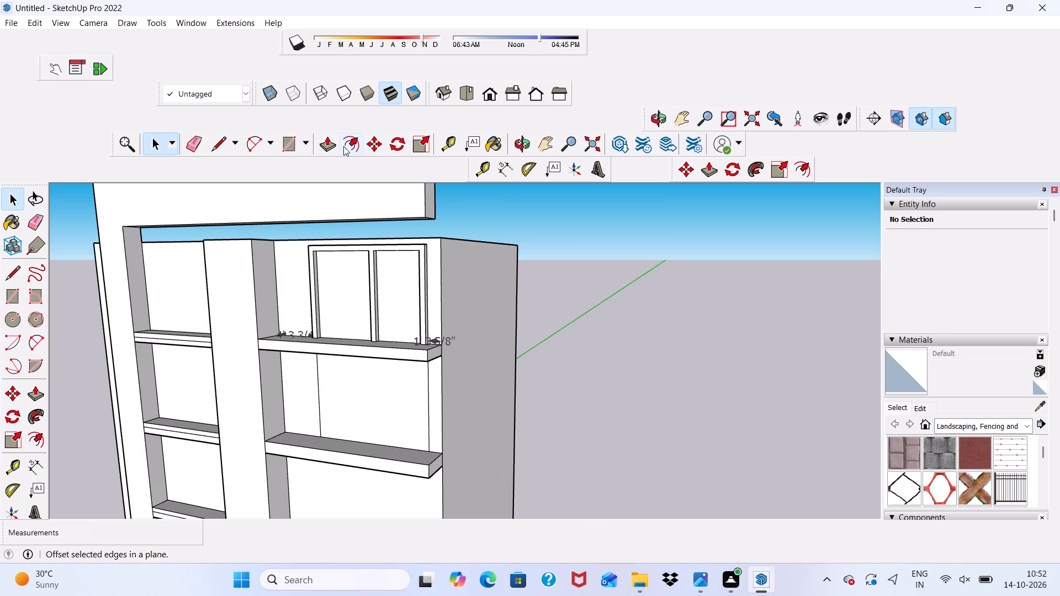
click(352, 141)
click(333, 393)
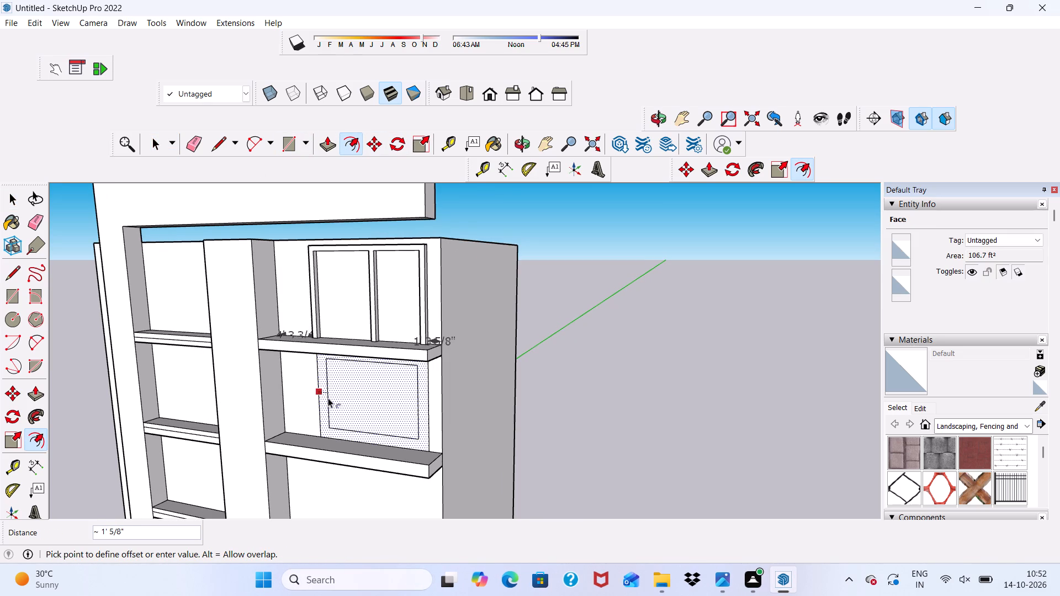
key(6)
key(shift+quotedbl)
key(Return)
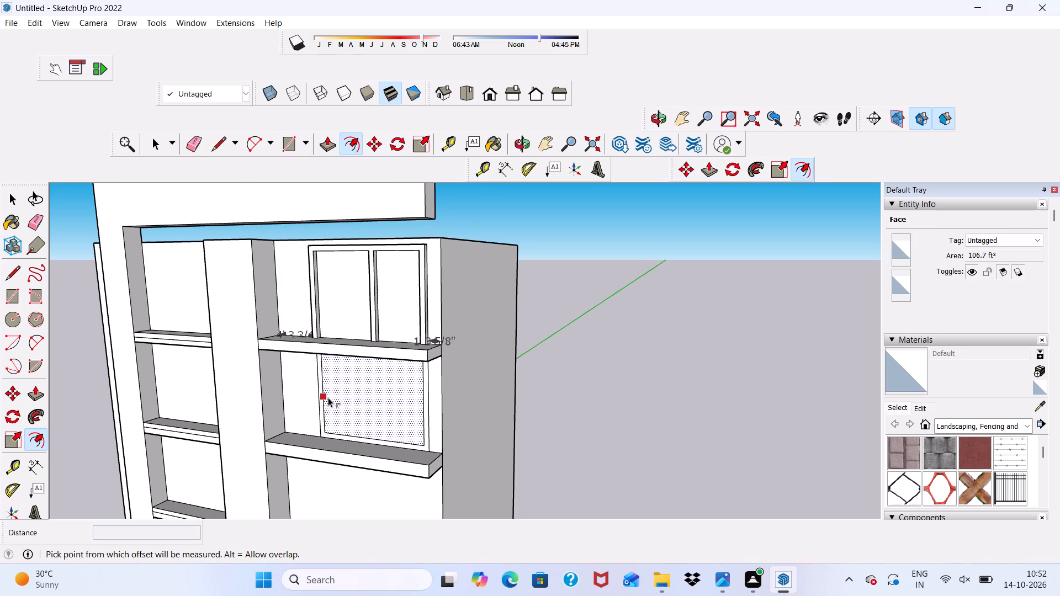
Draw a mullion rectangle about 4" wide and 8' 5/8" high from the inset outline's top-edge midpoint to its bottom edge.
scroll(328, 397, down, 10)
middle_drag(373, 418, 438, 353)
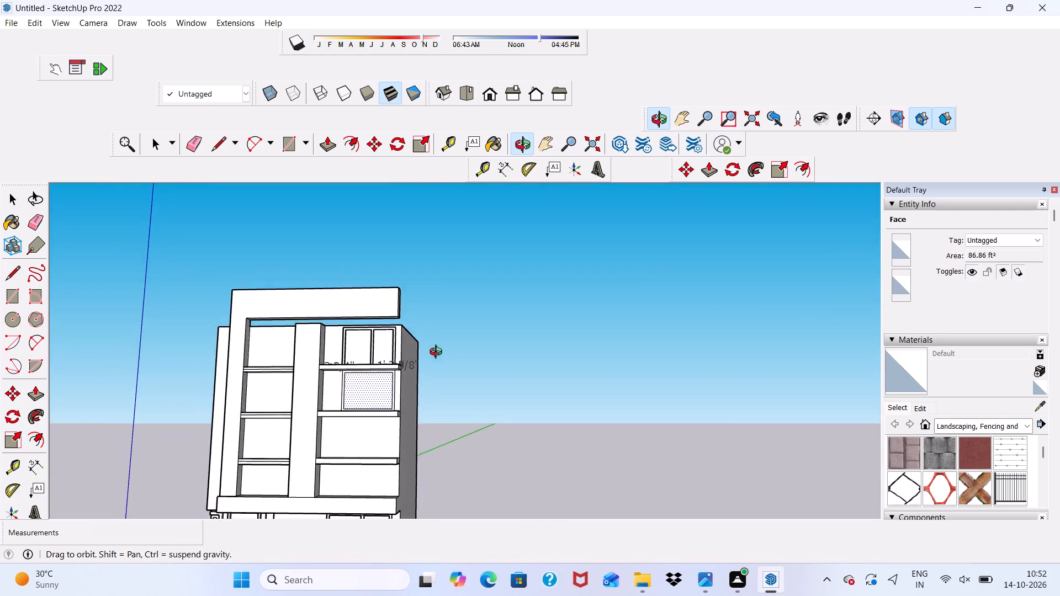
middle_drag(438, 353, 509, 341)
scroll(462, 379, up, 6)
scroll(375, 381, up, 3)
key(space)
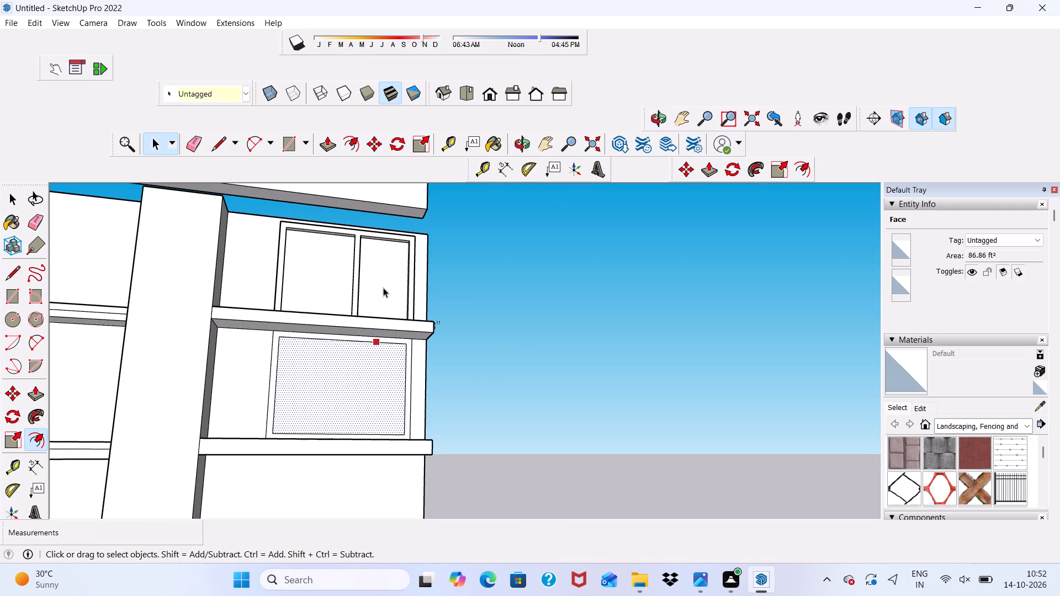
scroll(397, 350, up, 4)
click(574, 354)
scroll(357, 361, up, 3)
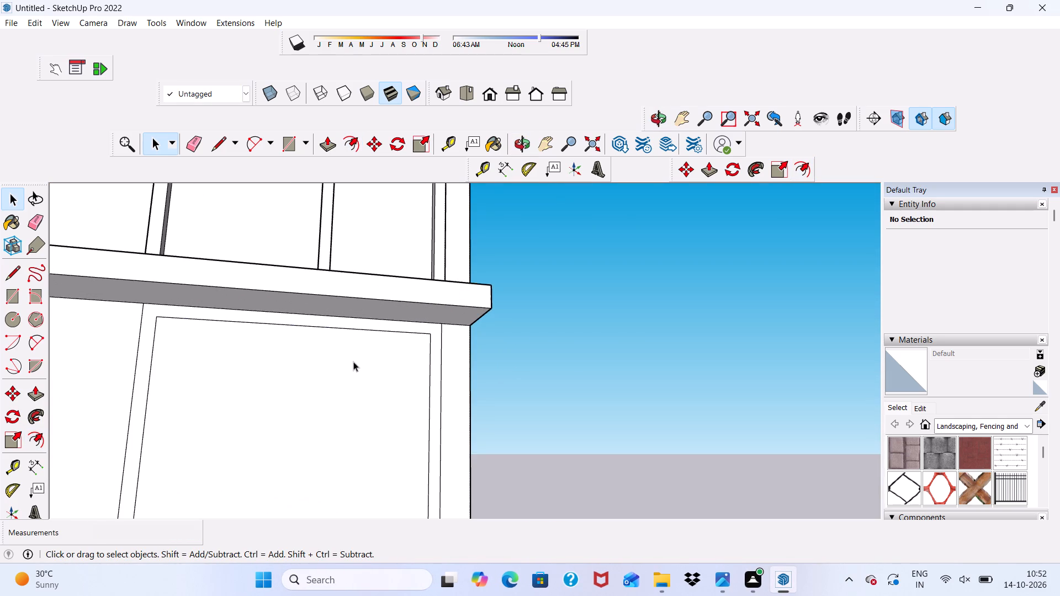
scroll(352, 315, down, 5)
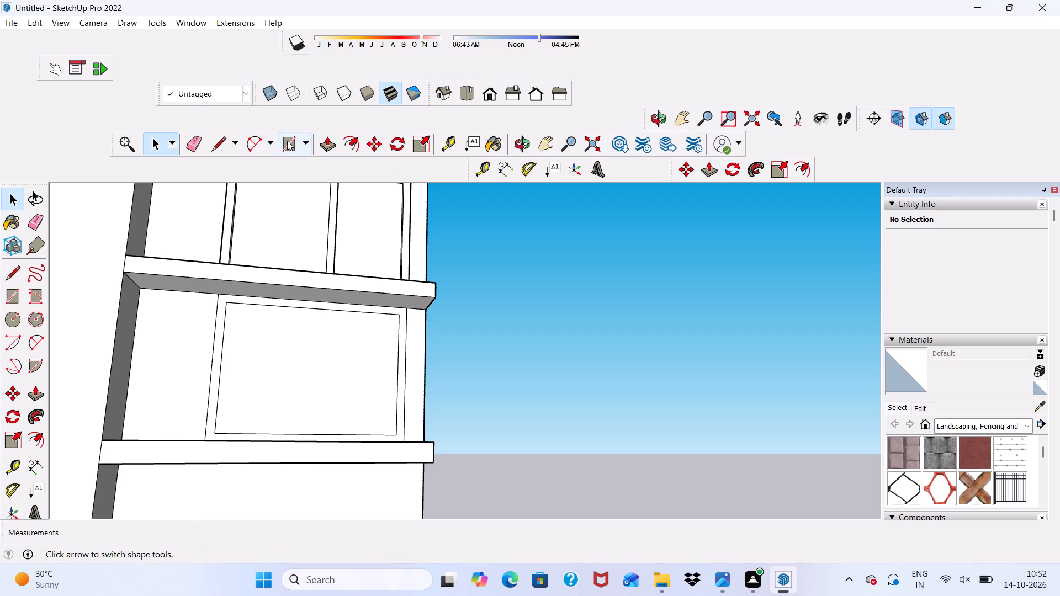
click(287, 141)
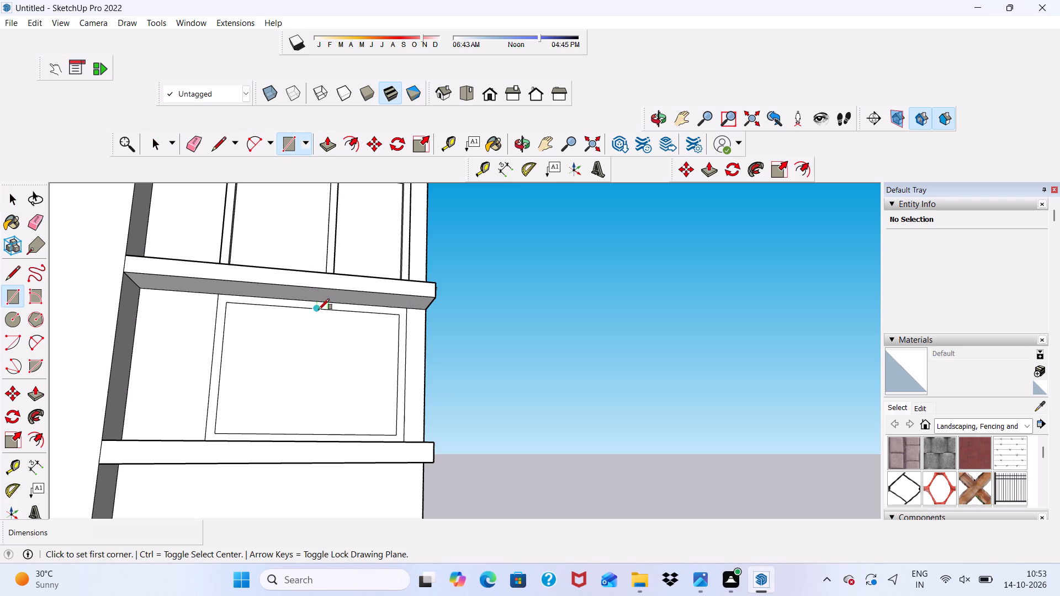
click(319, 307)
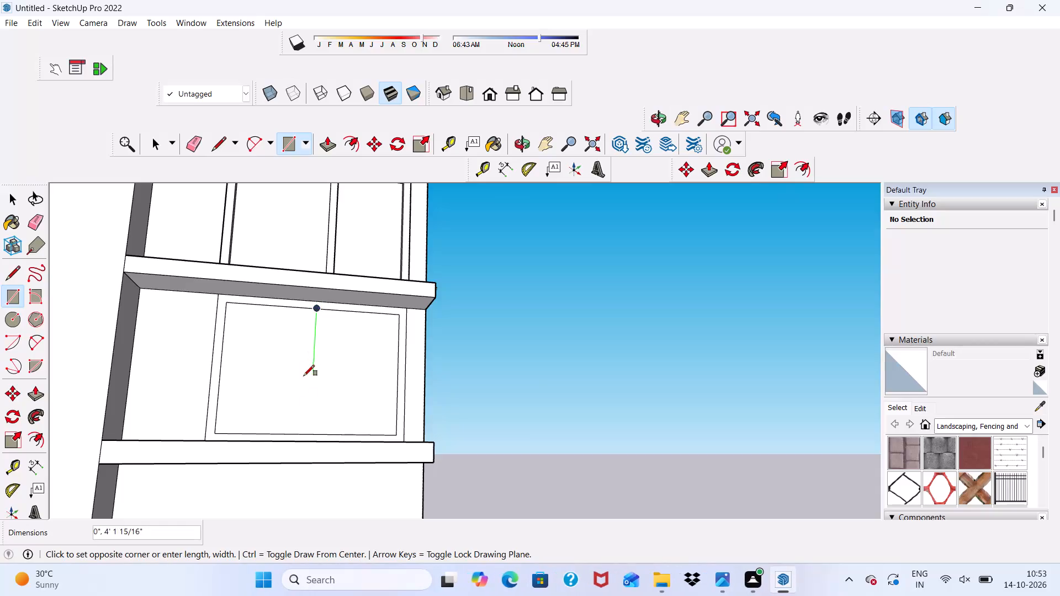
middle_drag(310, 423, 303, 460)
scroll(310, 423, down, 1)
scroll(310, 440, up, 6)
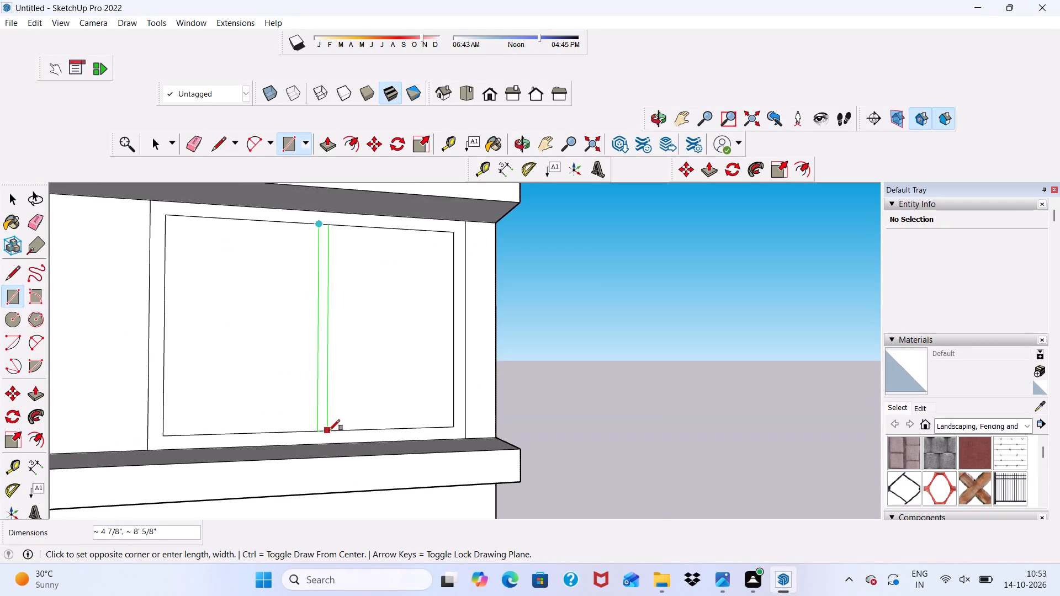
scroll(329, 430, up, 5)
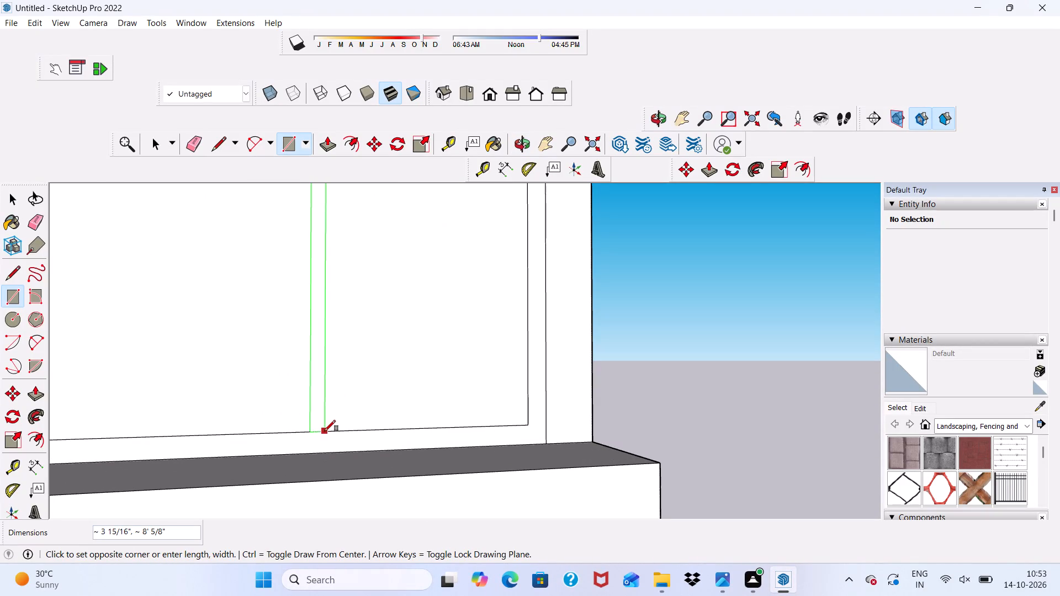
click(325, 431)
Push/Pull the mullion strip outward 3".
scroll(318, 438, down, 7)
click(321, 143)
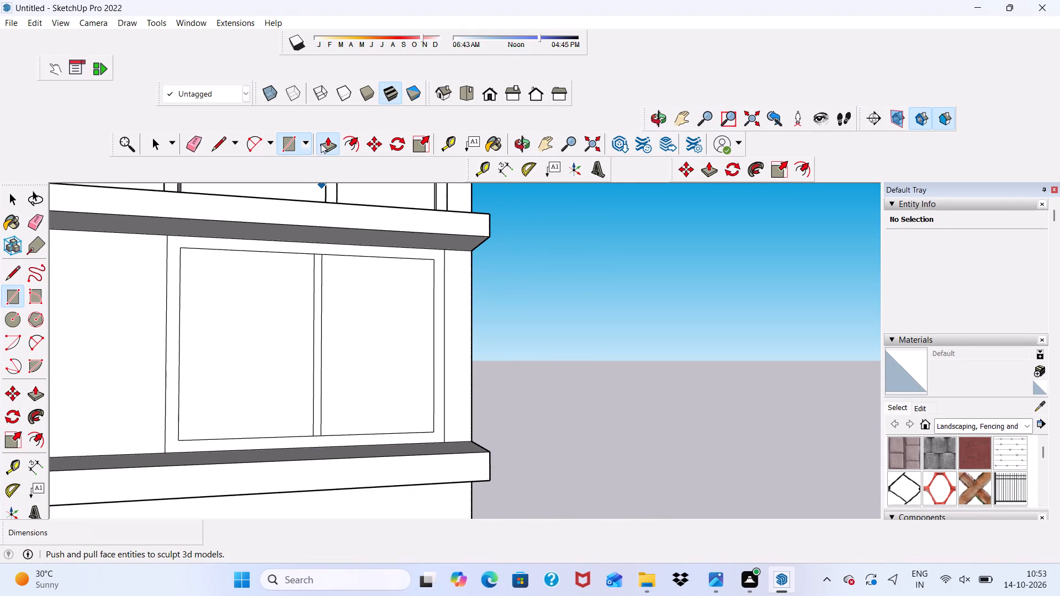
scroll(304, 286, up, 5)
click(326, 297)
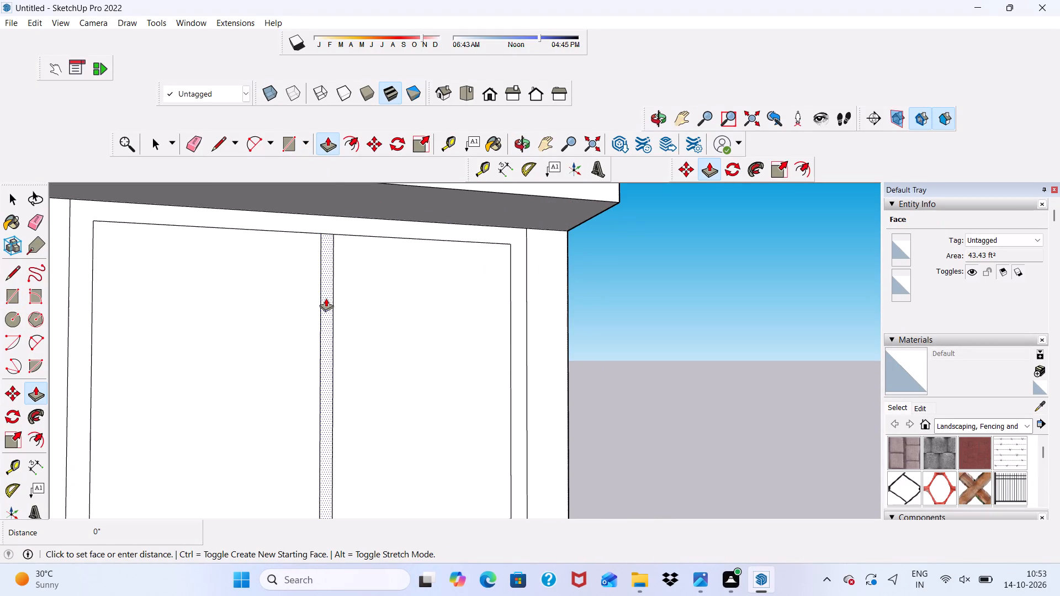
key(3)
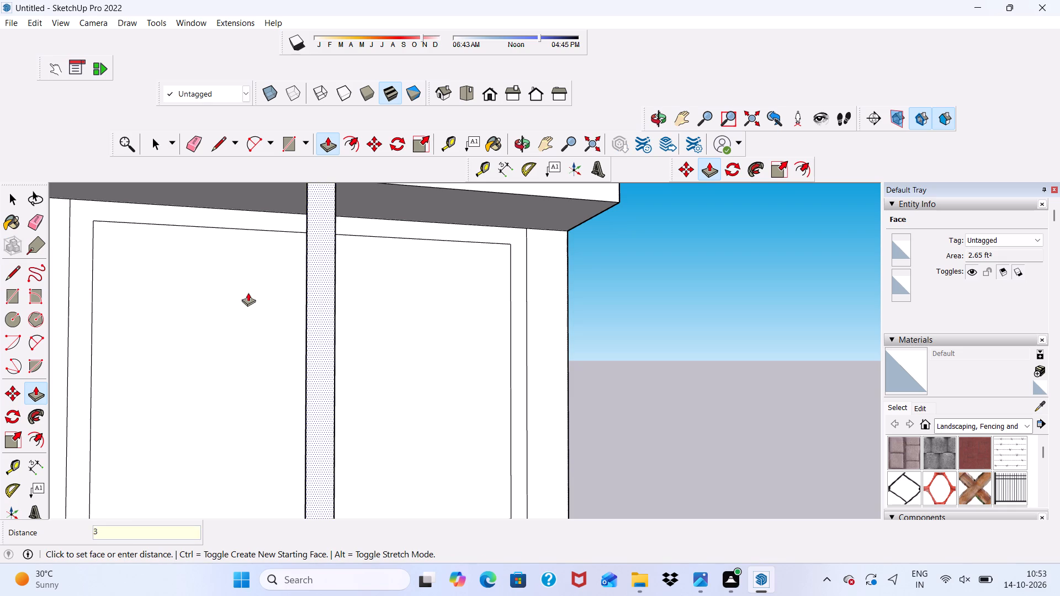
key(shift+quotedbl)
key(Return)
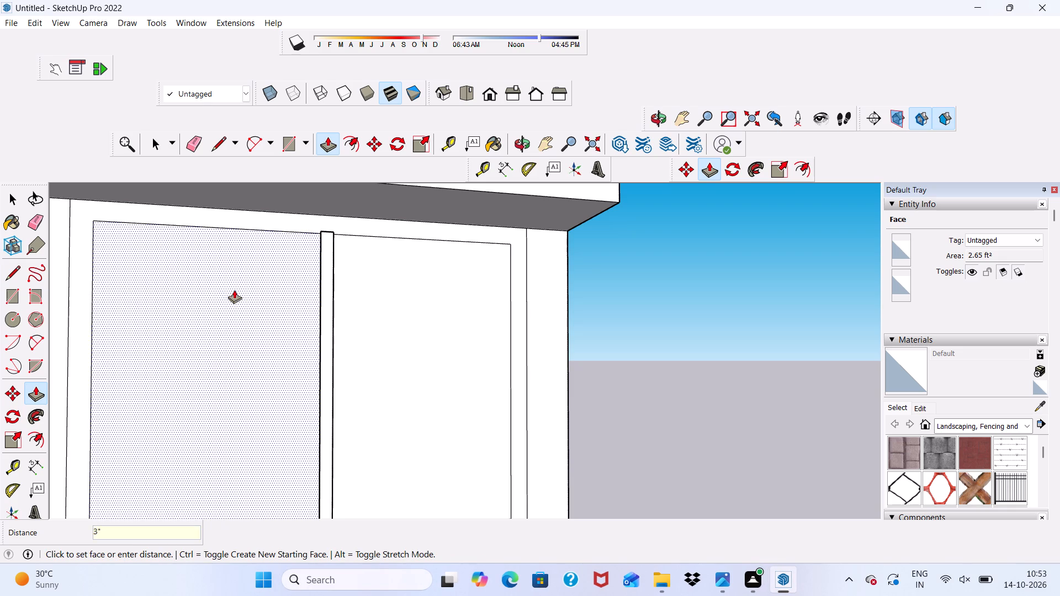
scroll(66, 247, up, 4)
scroll(113, 239, down, 5)
key(space)
Erase the inset outline's bottom edge on both sides of the mullion in the second bay from the top.
scroll(312, 205, down, 5)
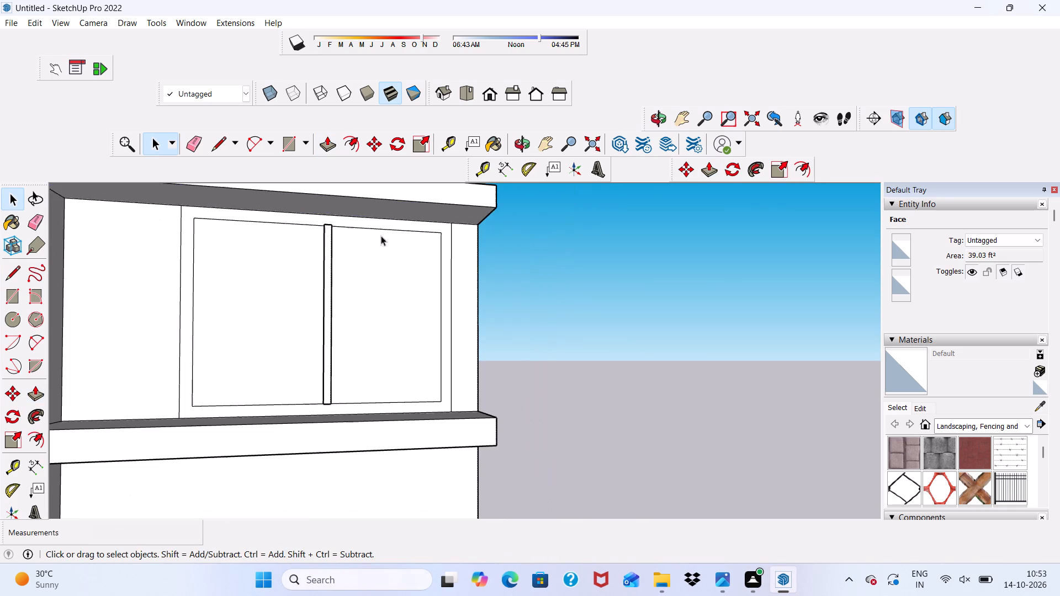
middle_drag(321, 339, 305, 426)
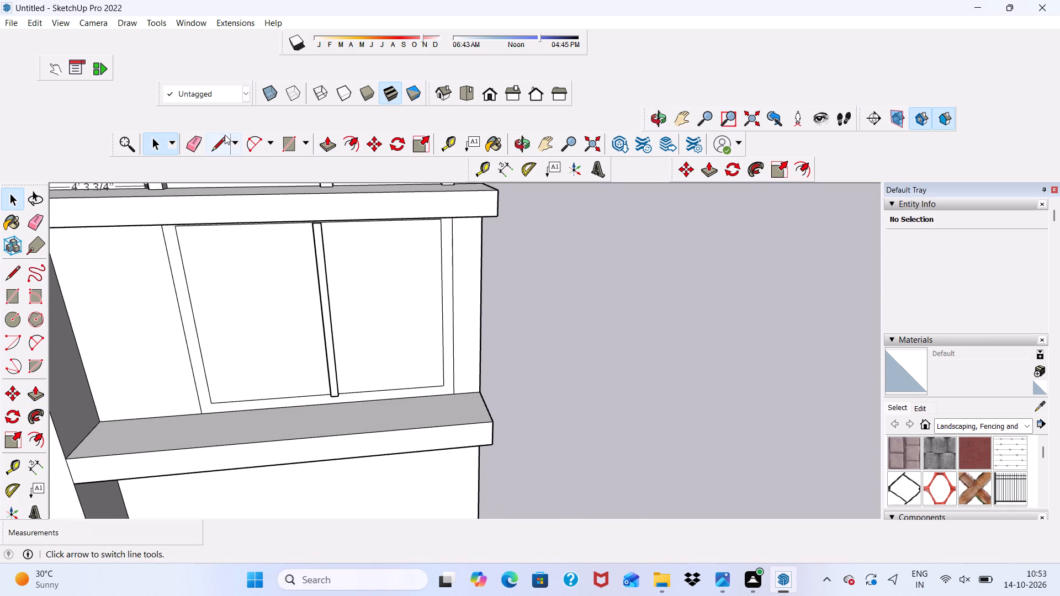
click(193, 138)
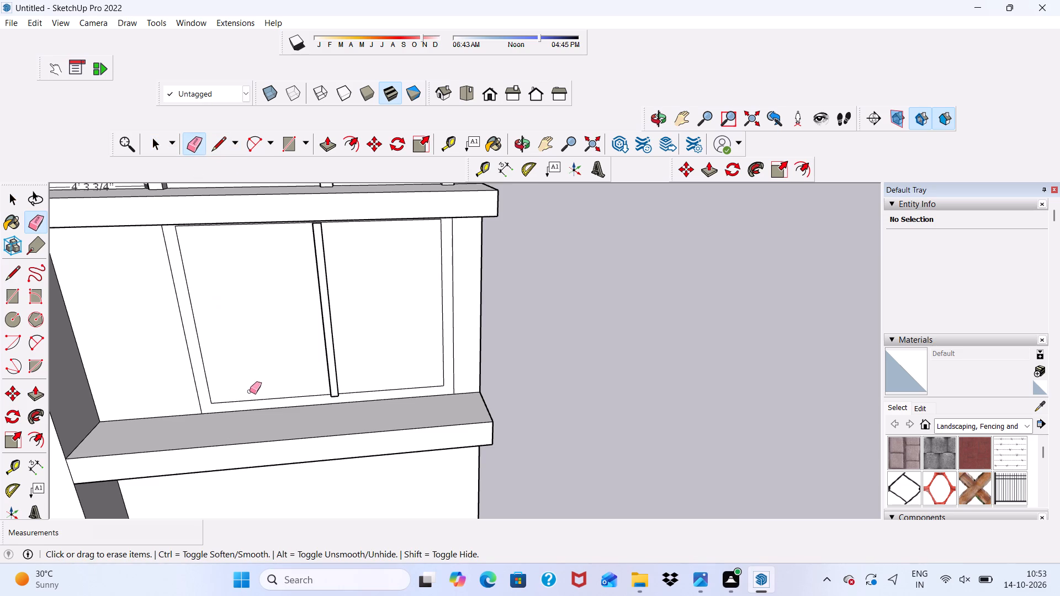
drag(253, 396, 254, 403)
drag(370, 389, 371, 394)
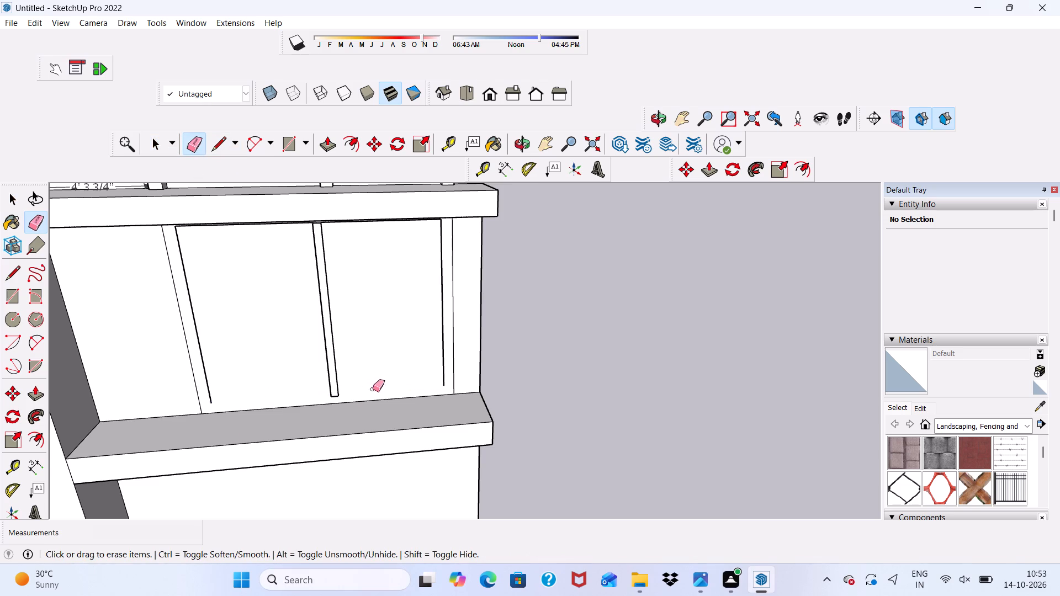
key(space)
Draw 6" vertical lines extending both side edges of the inset outline down to the ledge.
double_click(215, 143)
scroll(244, 416, up, 3)
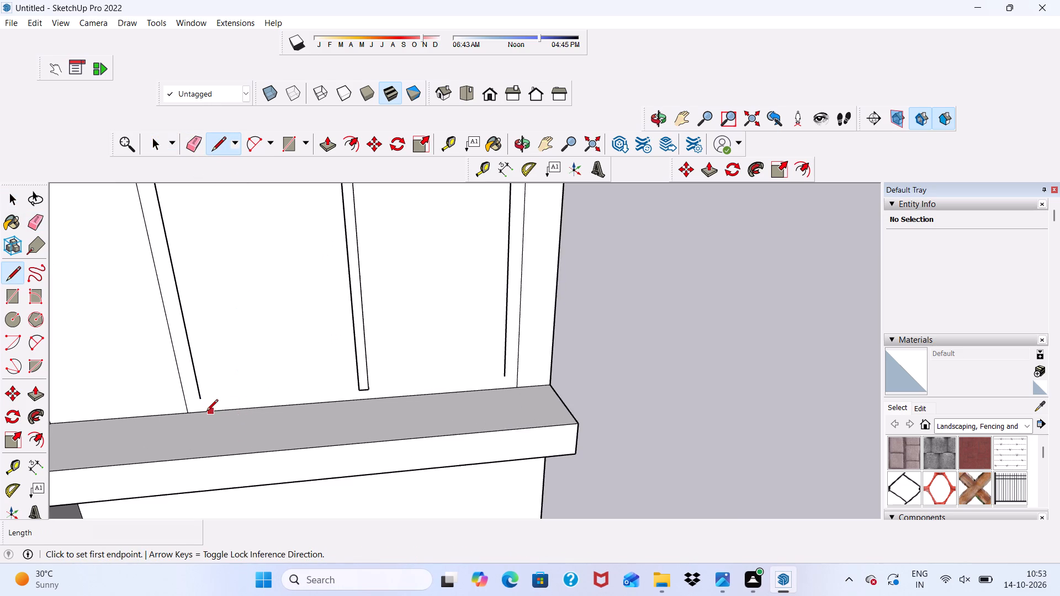
scroll(206, 412, up, 10)
click(195, 390)
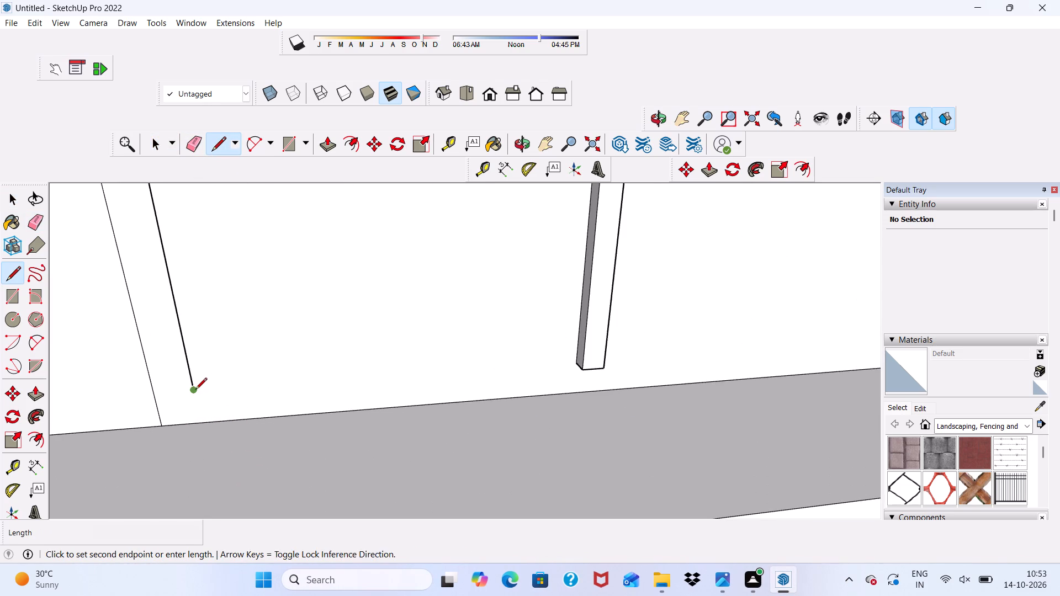
click(204, 429)
scroll(134, 393, down, 6)
scroll(260, 377, down, 2)
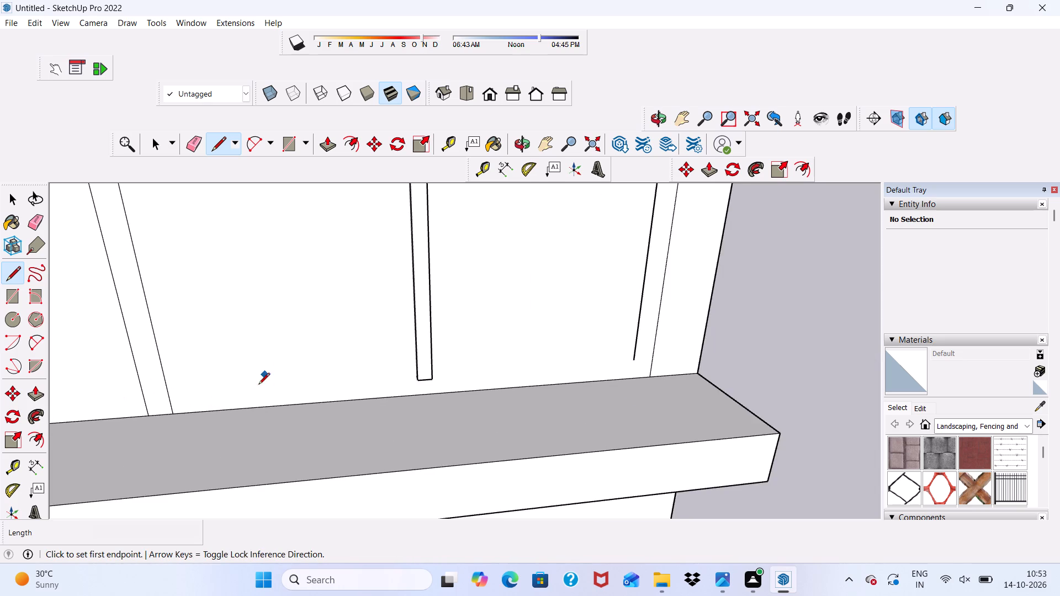
scroll(258, 385, down, 3)
scroll(516, 392, up, 10)
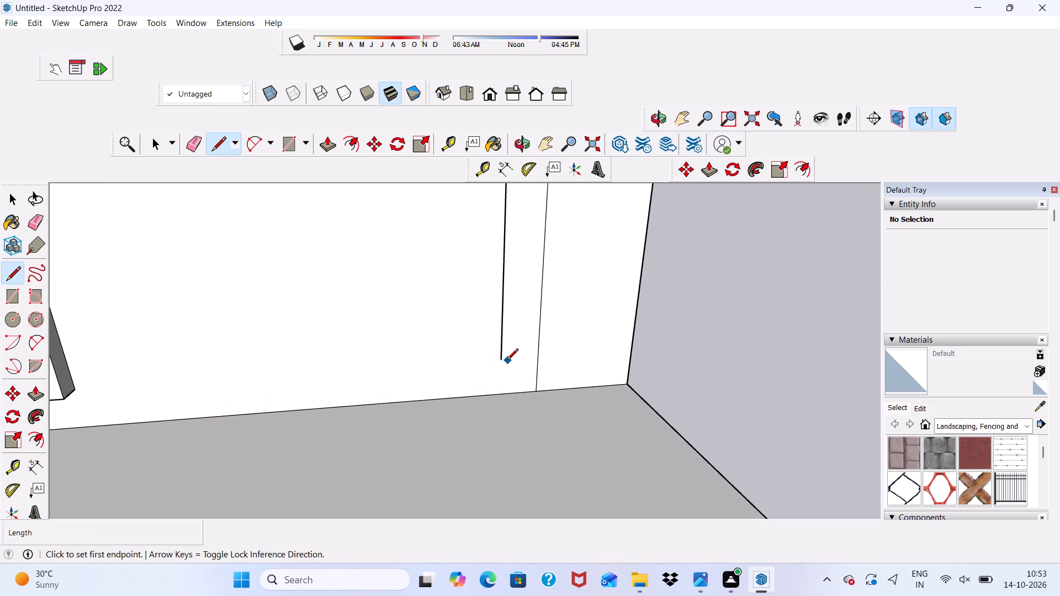
click(502, 360)
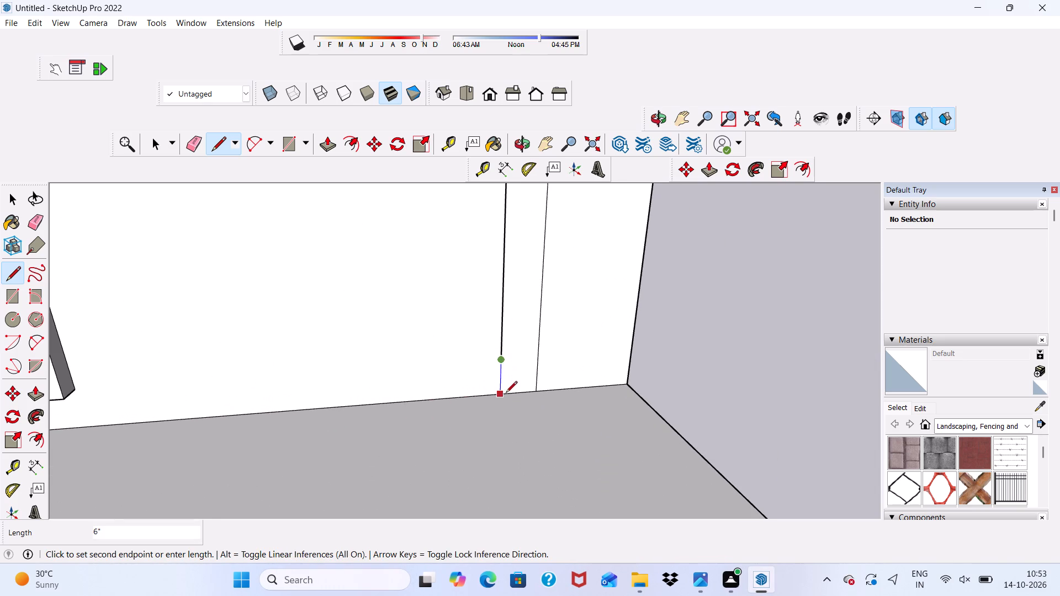
click(505, 395)
scroll(499, 379, down, 5)
key(space)
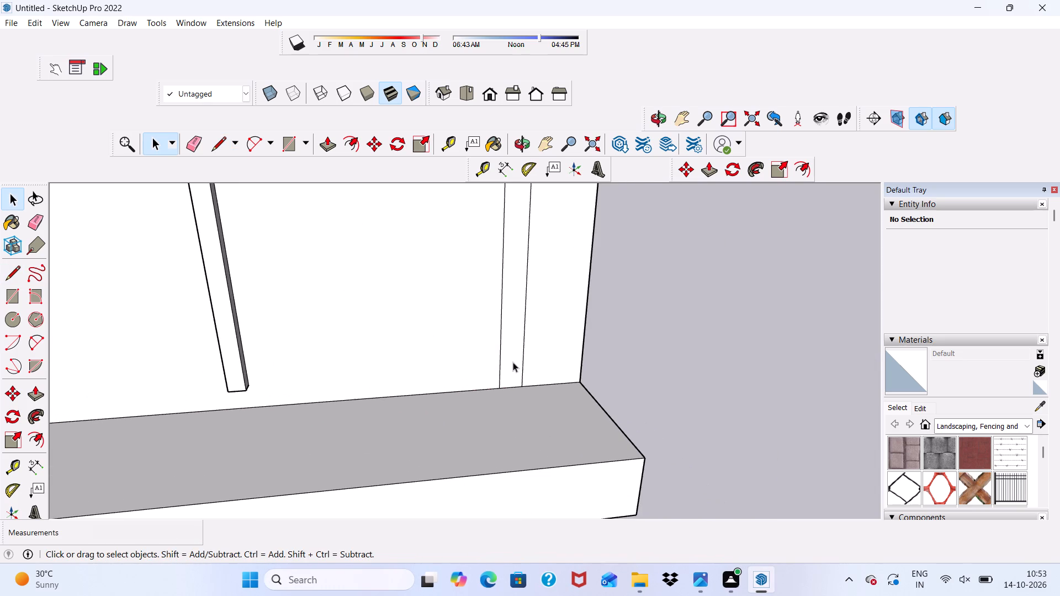
Push/Pull the window's surrounding frame face outward 3".
click(513, 349)
scroll(502, 359, down, 5)
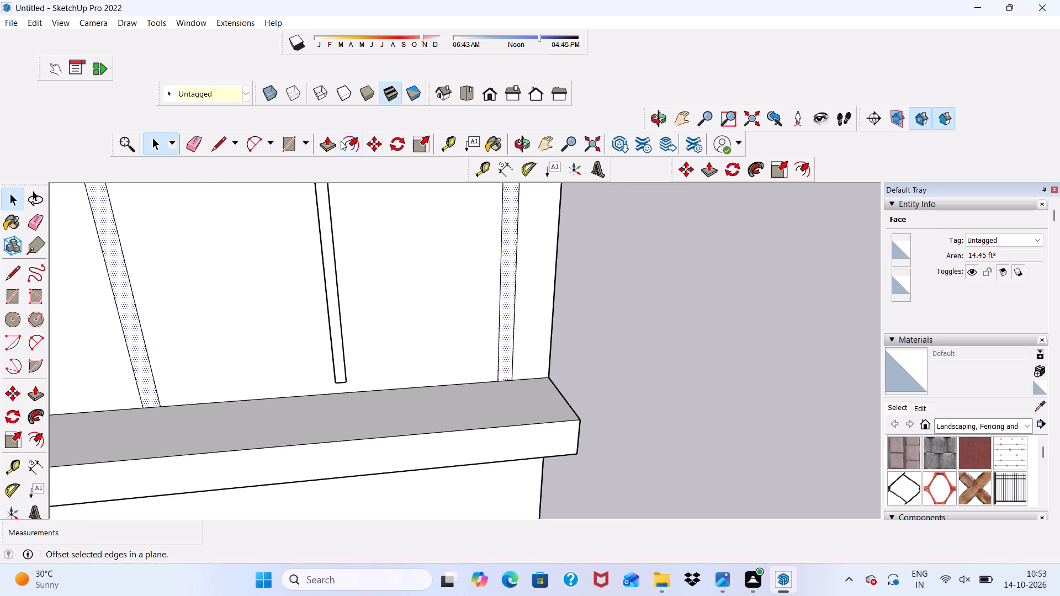
click(321, 142)
click(140, 348)
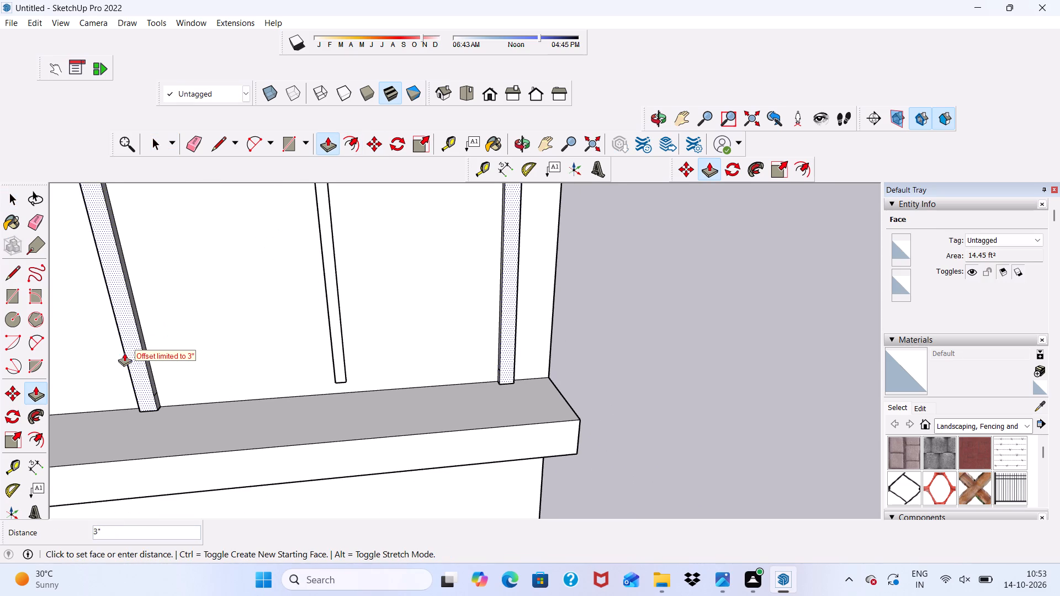
key(3)
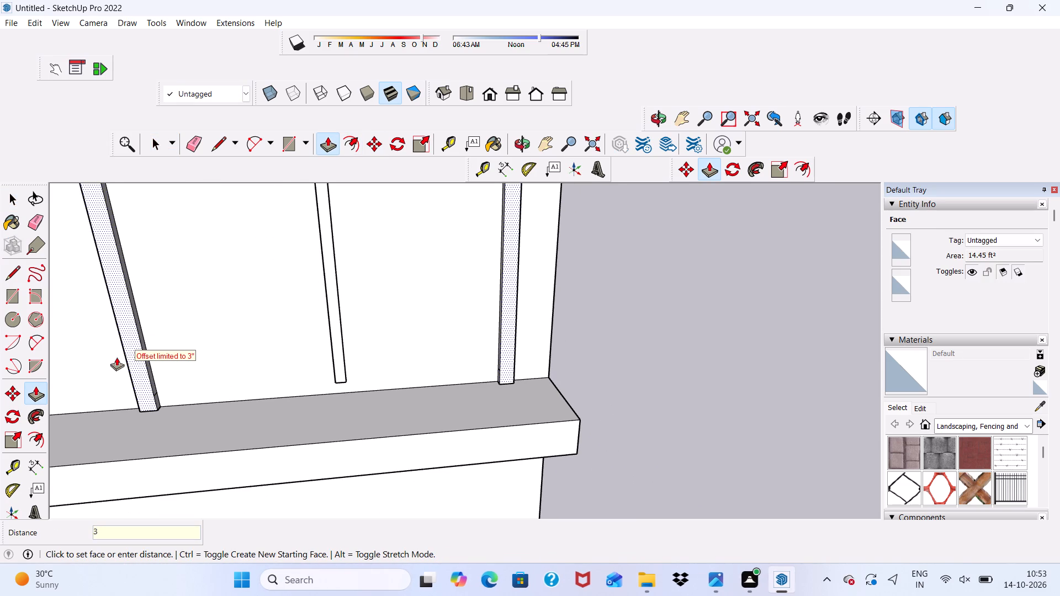
key(shift+quotedbl)
key(Return)
Push/Pull the mullion's bottom face 6" down to the ledge.
scroll(50, 355, down, 6)
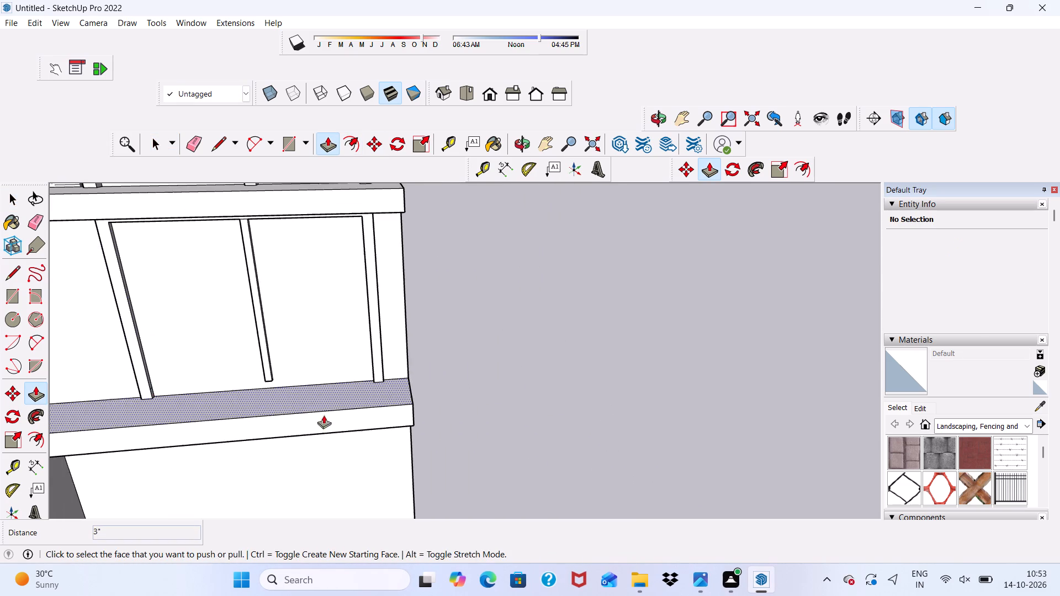
middle_drag(278, 399, 291, 291)
scroll(291, 291, up, 6)
scroll(257, 494, up, 7)
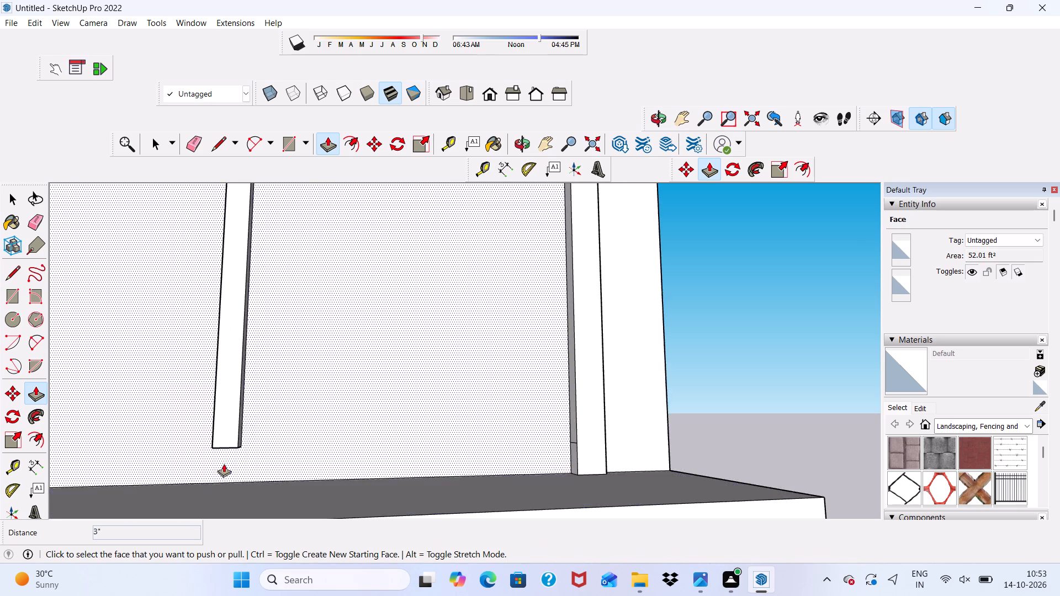
scroll(224, 463, up, 4)
middle_drag(241, 456, 258, 427)
scroll(221, 437, up, 5)
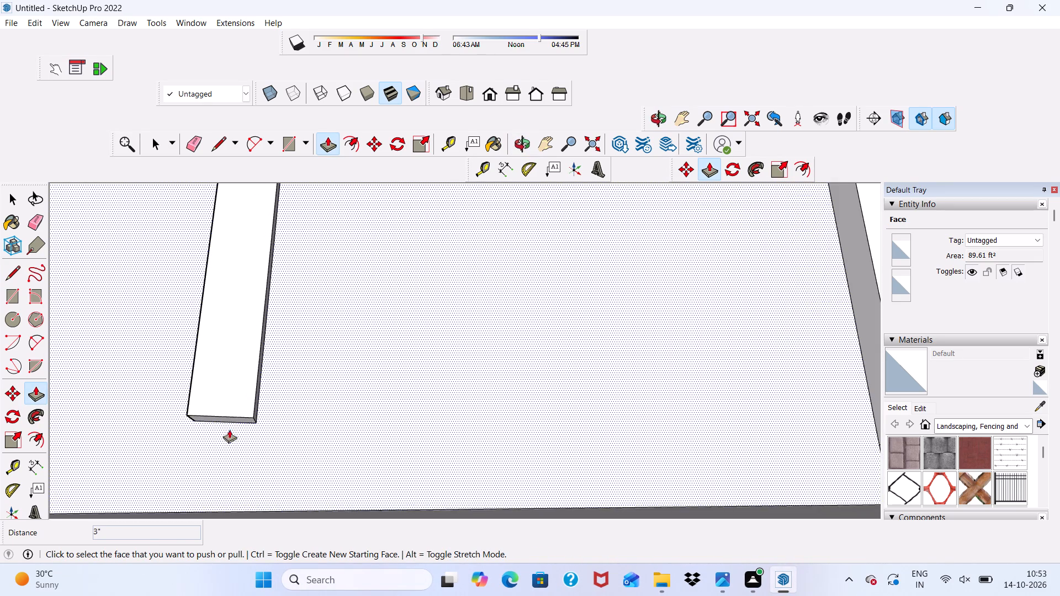
click(226, 419)
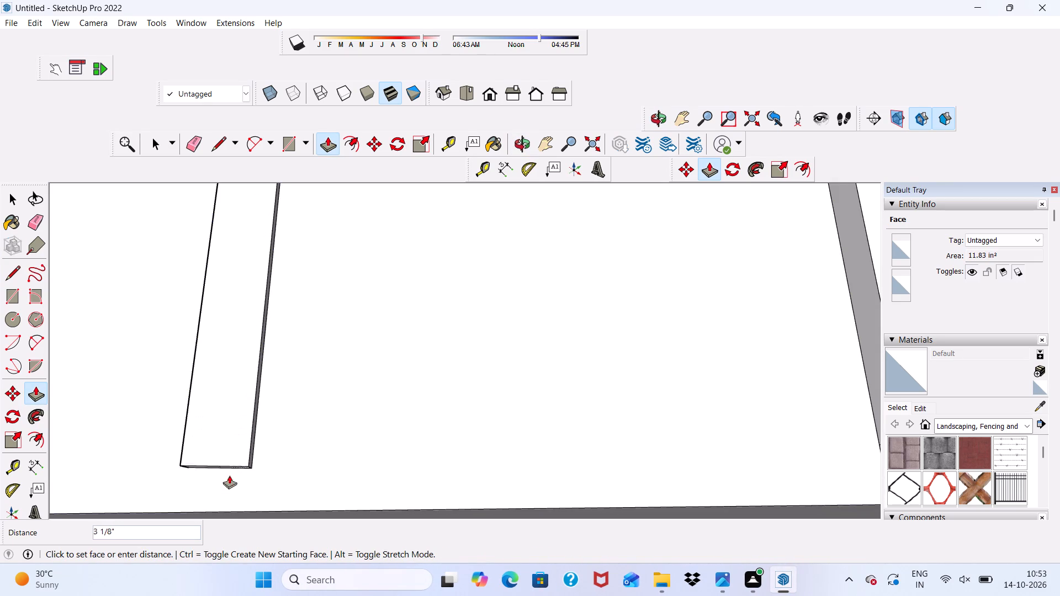
click(287, 516)
scroll(260, 418, down, 4)
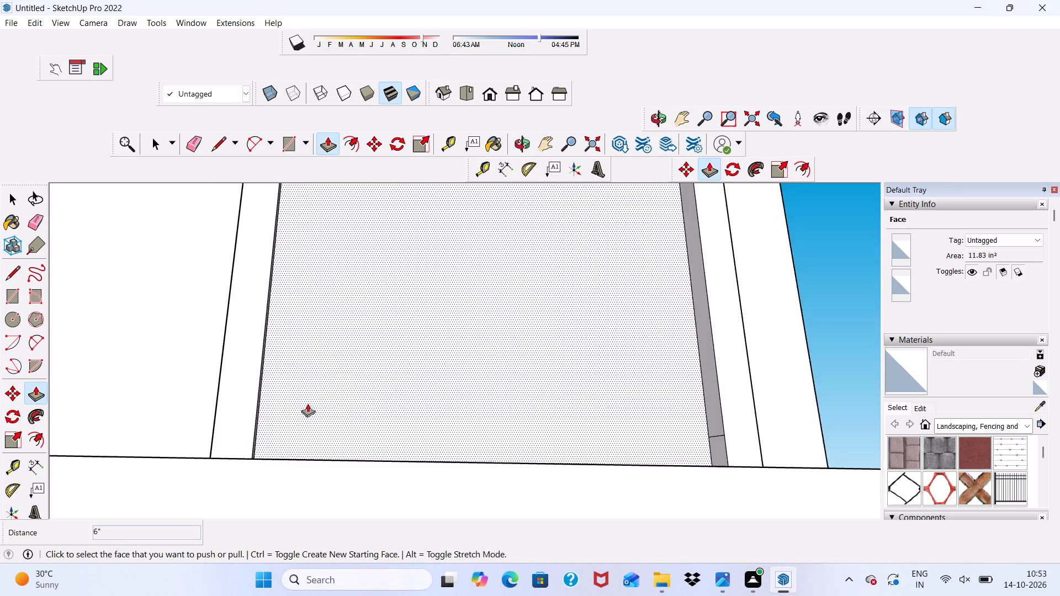
scroll(308, 403, down, 7)
key(space)
click(710, 308)
Examine the two upper windows and the remaining lower bays on the building's front.
scroll(310, 340, down, 4)
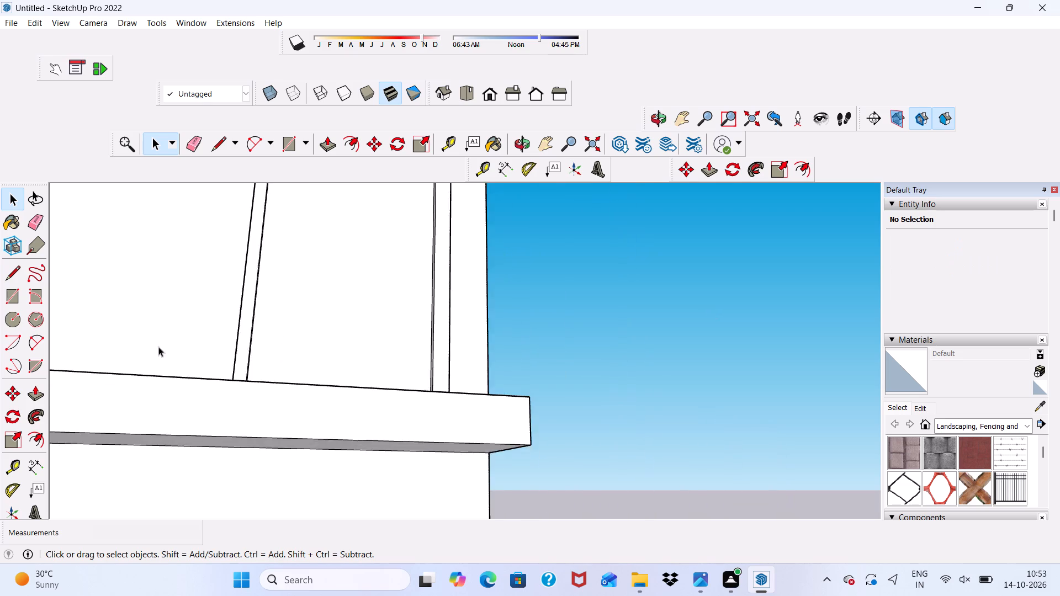
scroll(158, 347, down, 15)
middle_drag(248, 413, 91, 465)
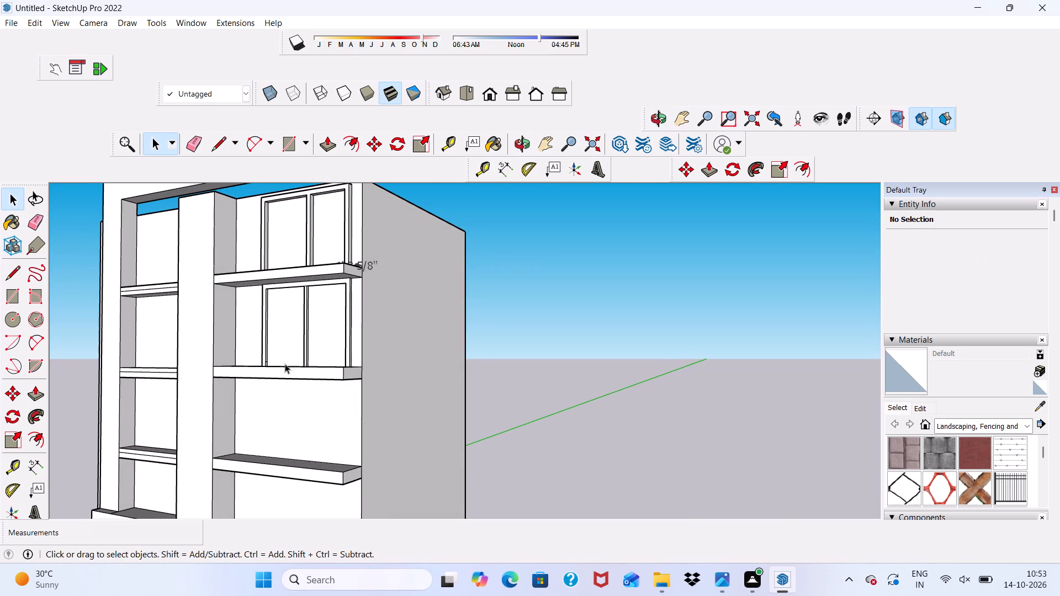
scroll(285, 364, down, 10)
scroll(170, 366, up, 6)
scroll(171, 366, down, 6)
scroll(190, 385, up, 1)
middle_drag(190, 385, 291, 385)
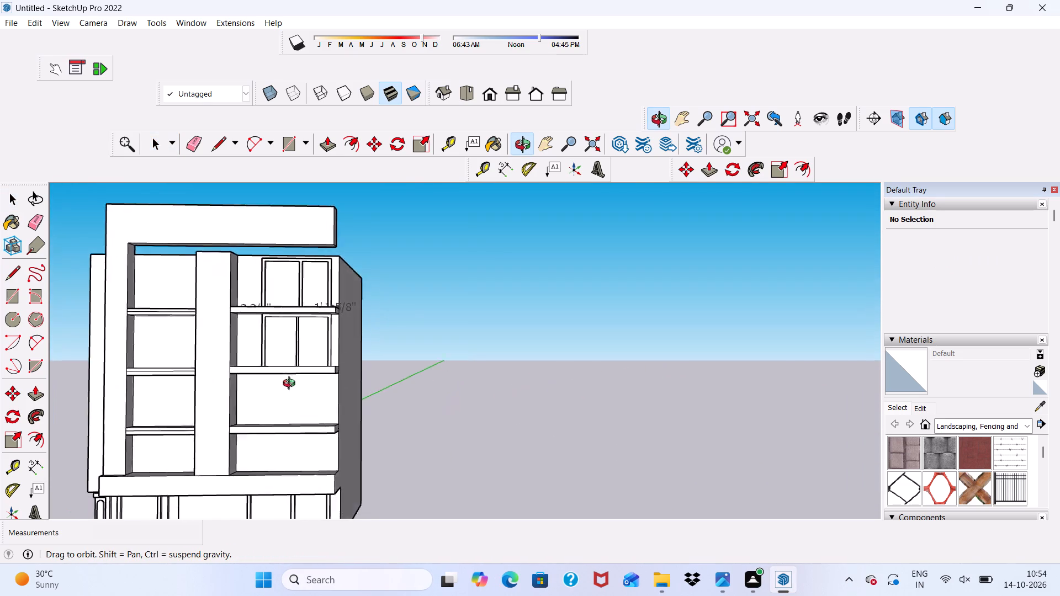
middle_drag(291, 385, 332, 401)
scroll(328, 401, up, 4)
scroll(314, 387, down, 5)
middle_drag(281, 461, 225, 498)
scroll(290, 355, up, 11)
scroll(269, 401, down, 11)
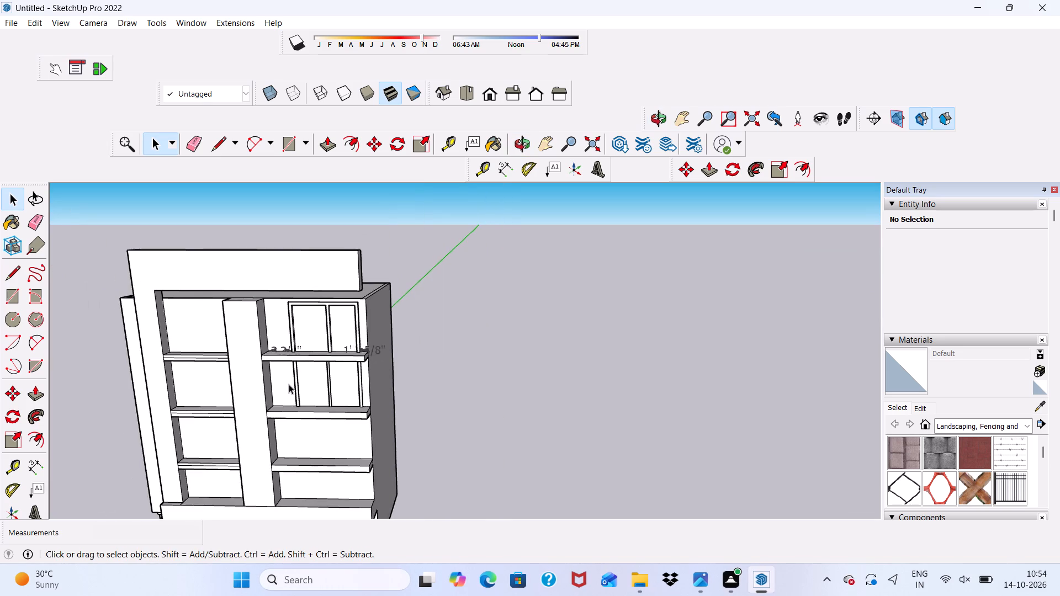
scroll(240, 270, up, 1)
Draw a 4' 3 3/4" line along the back wall's bottom edge from the pier corner in the third bay from the top.
click(213, 143)
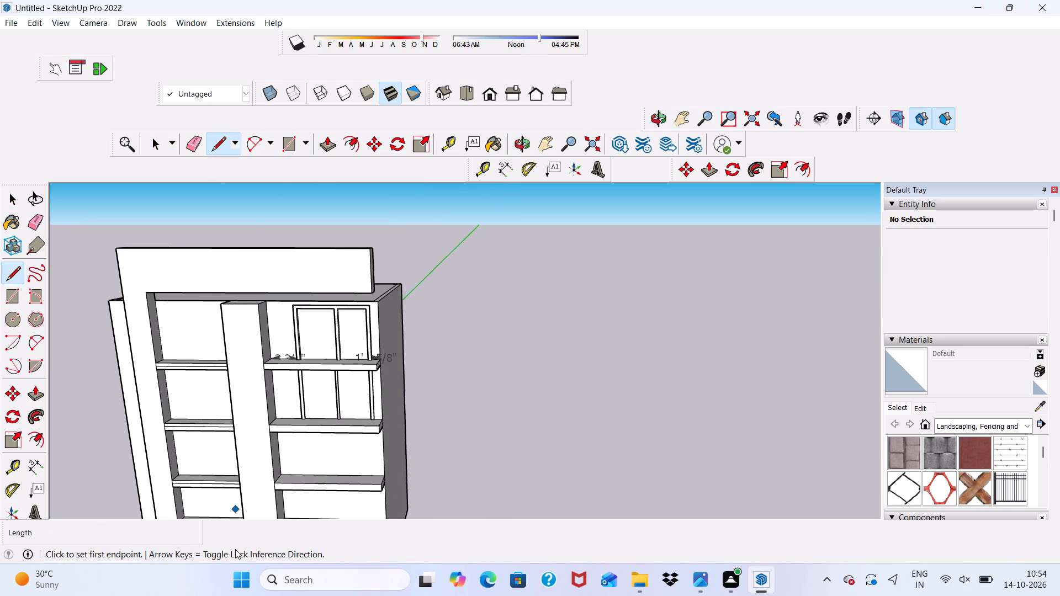
scroll(235, 549, up, 4)
scroll(280, 479, up, 8)
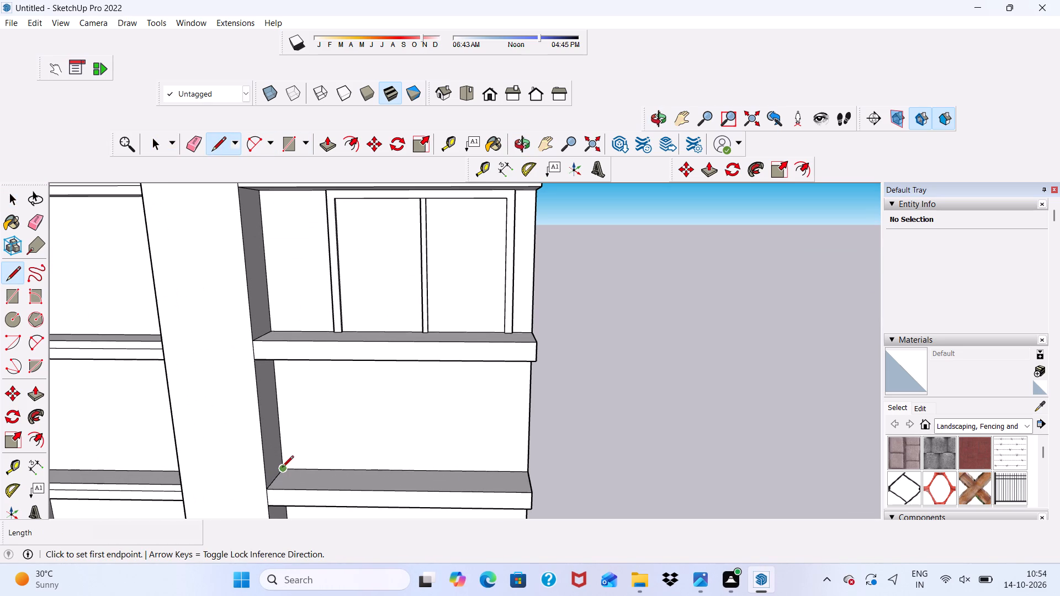
click(282, 468)
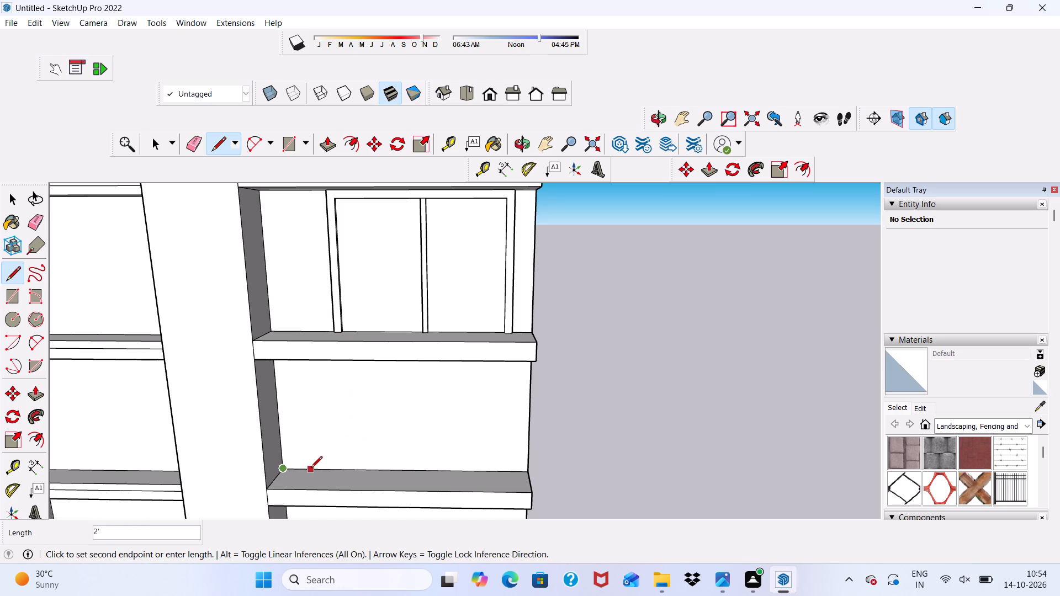
text(4'3 3)
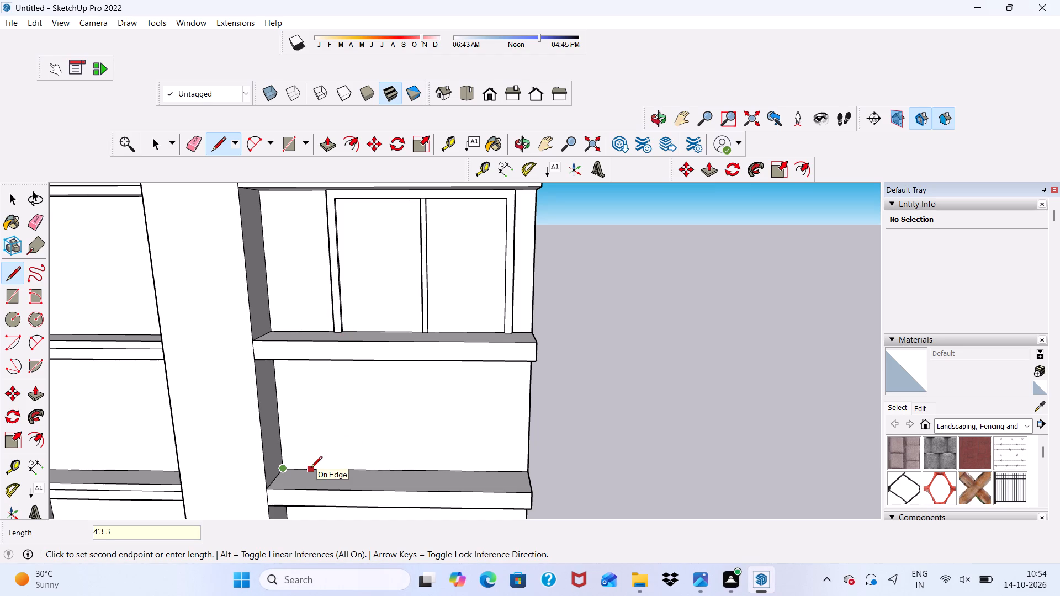
key(slash)
scroll(311, 469, up, 1)
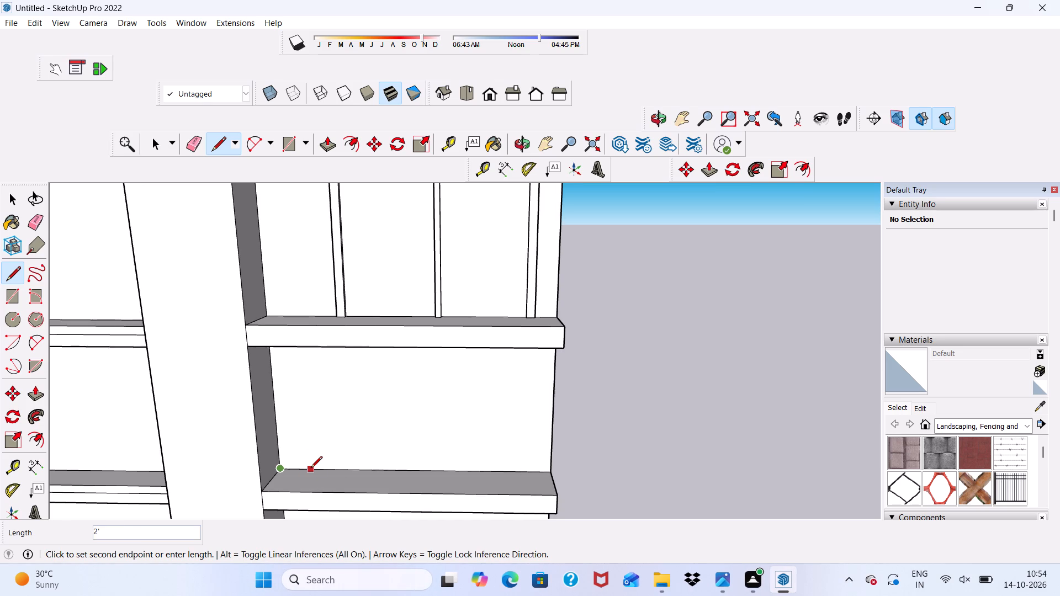
scroll(315, 476, down, 4)
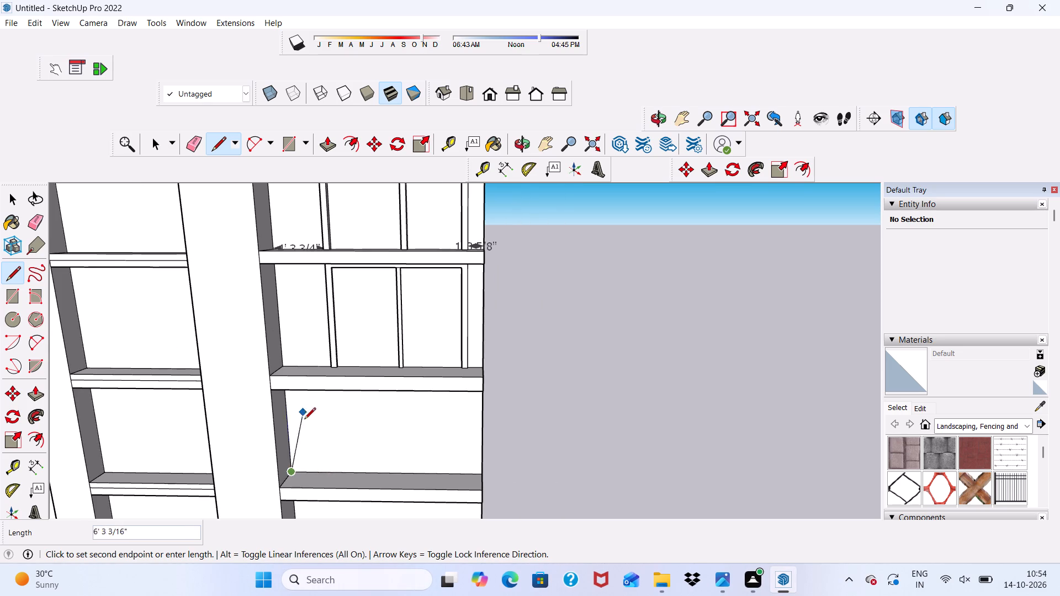
scroll(304, 440, up, 6)
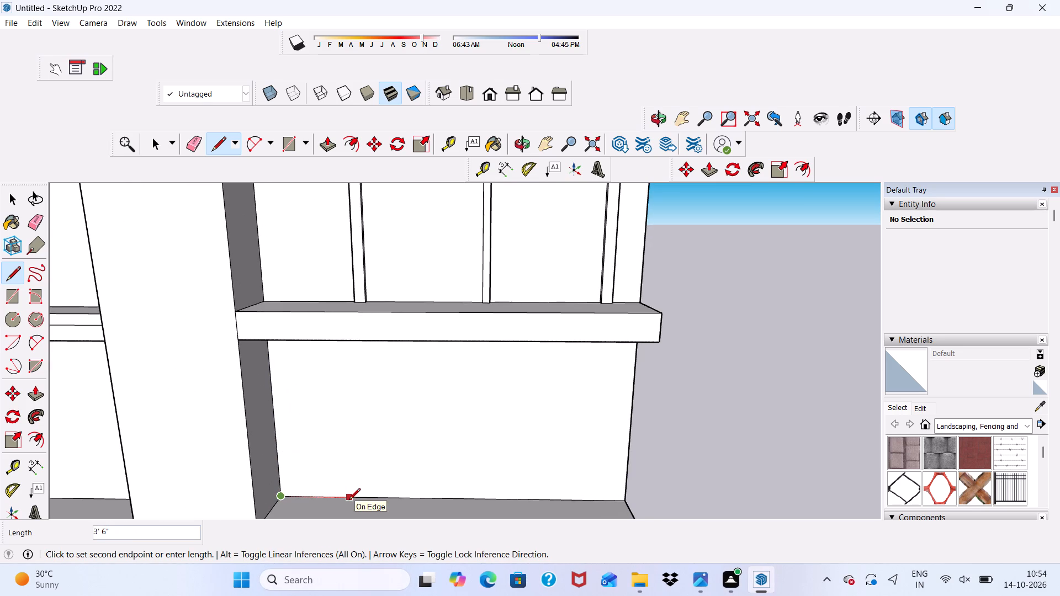
text(4')
key(comma)
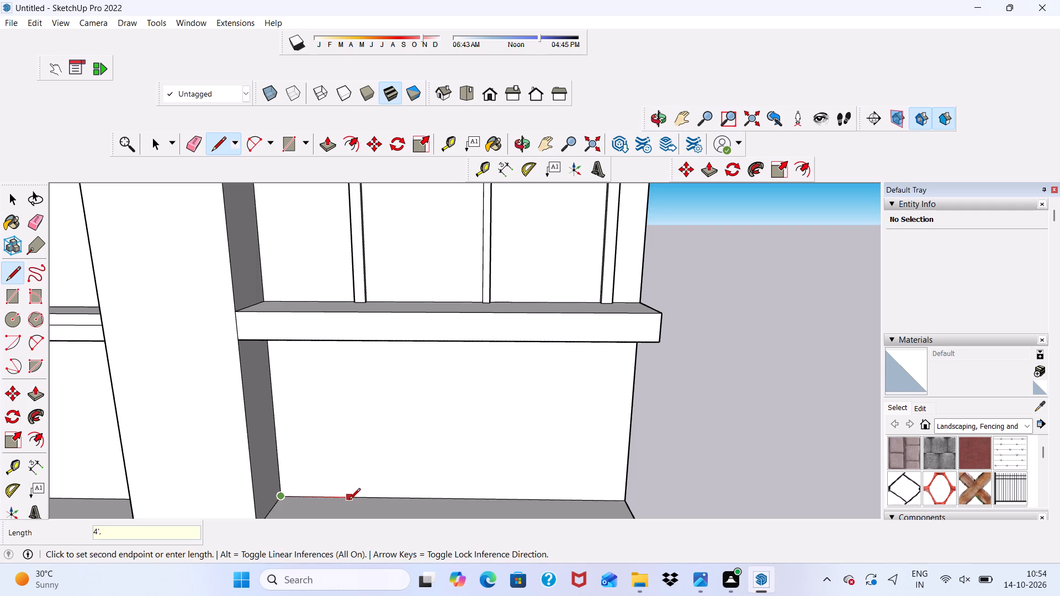
key(BackSpace)
key(3)
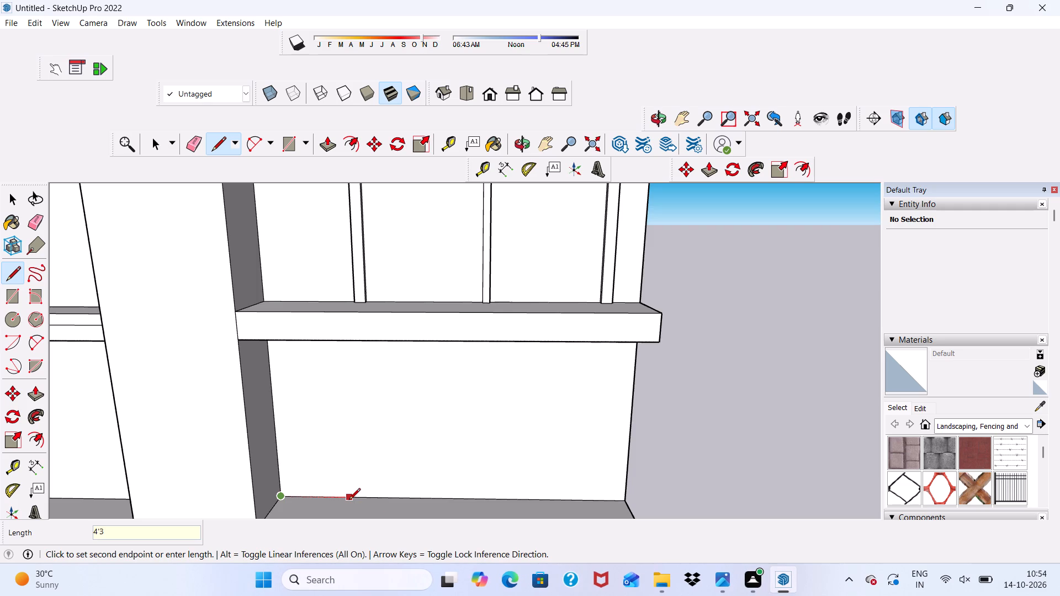
key(space)
text(3)
key(slash)
text(4")
key(Return)
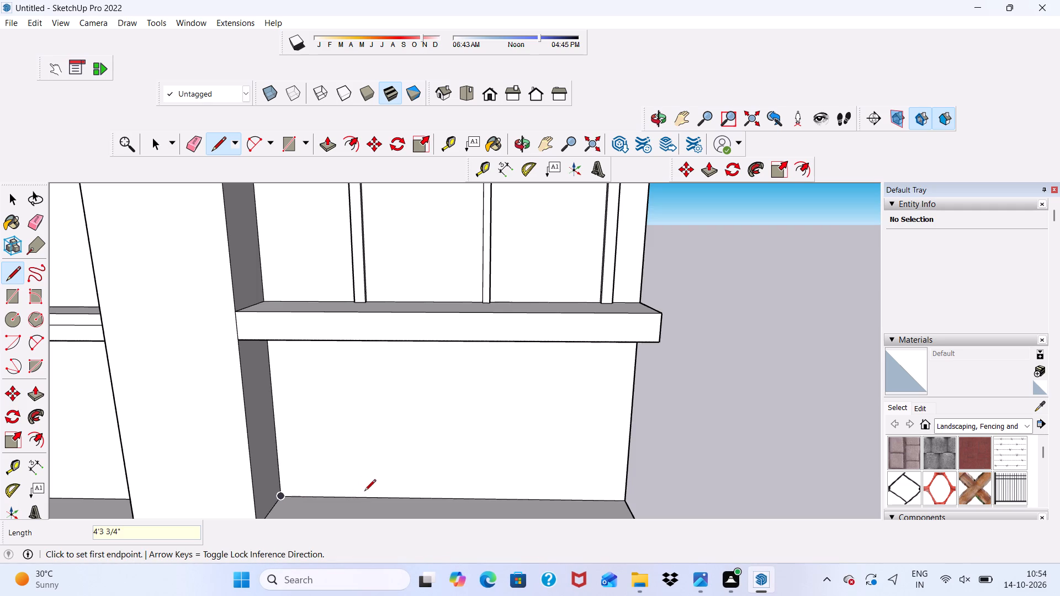
Draw a vertical line about 8' 9 3/4" from the 4' 3 3/4" point up to the underside of the ledge above.
click(363, 497)
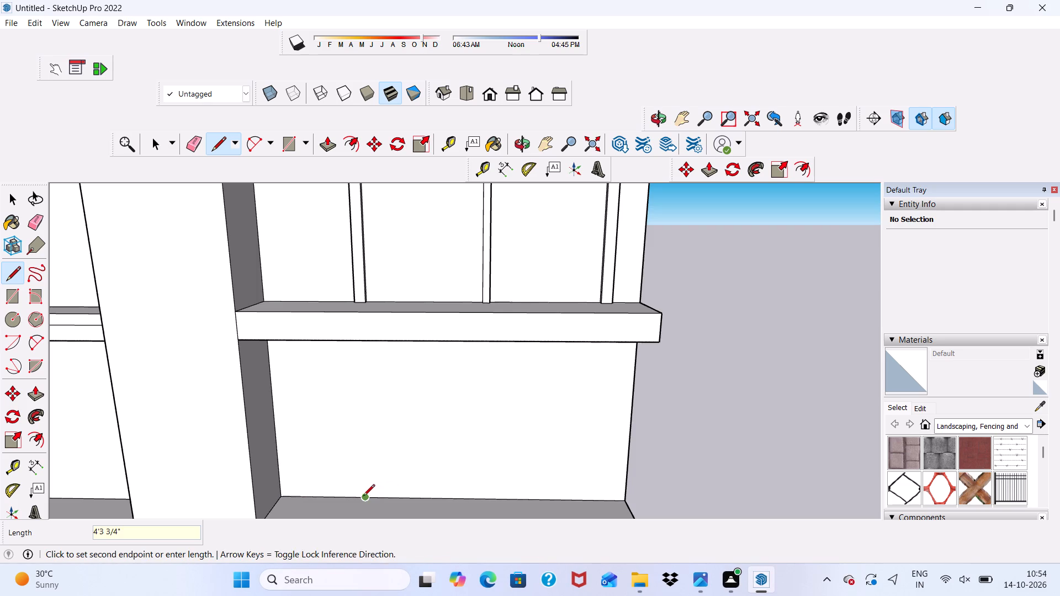
scroll(349, 428, down, 5)
scroll(339, 377, down, 1)
middle_drag(338, 392, 304, 337)
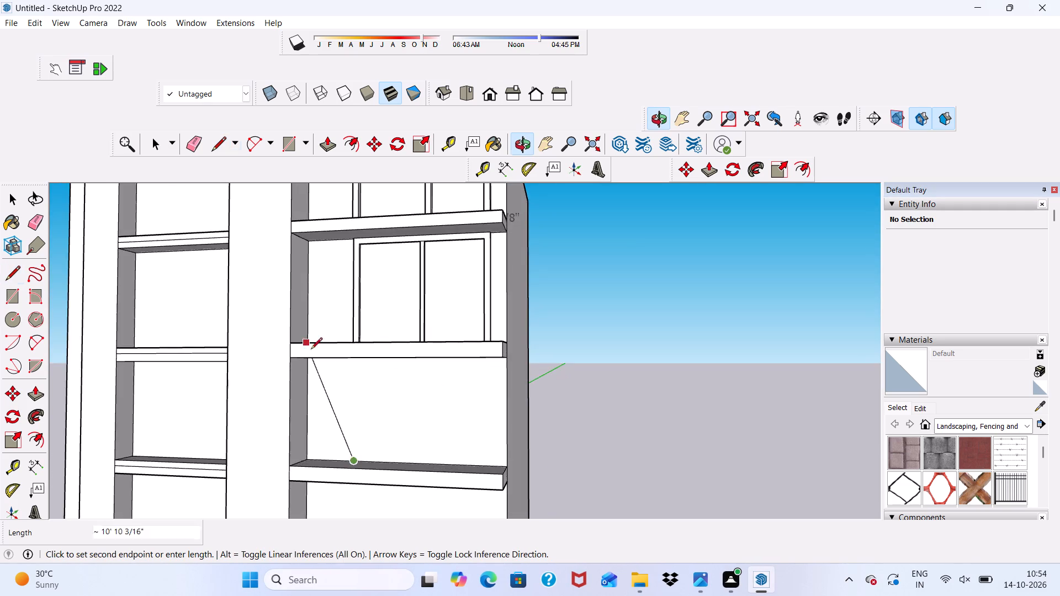
scroll(322, 364, up, 5)
scroll(378, 360, up, 17)
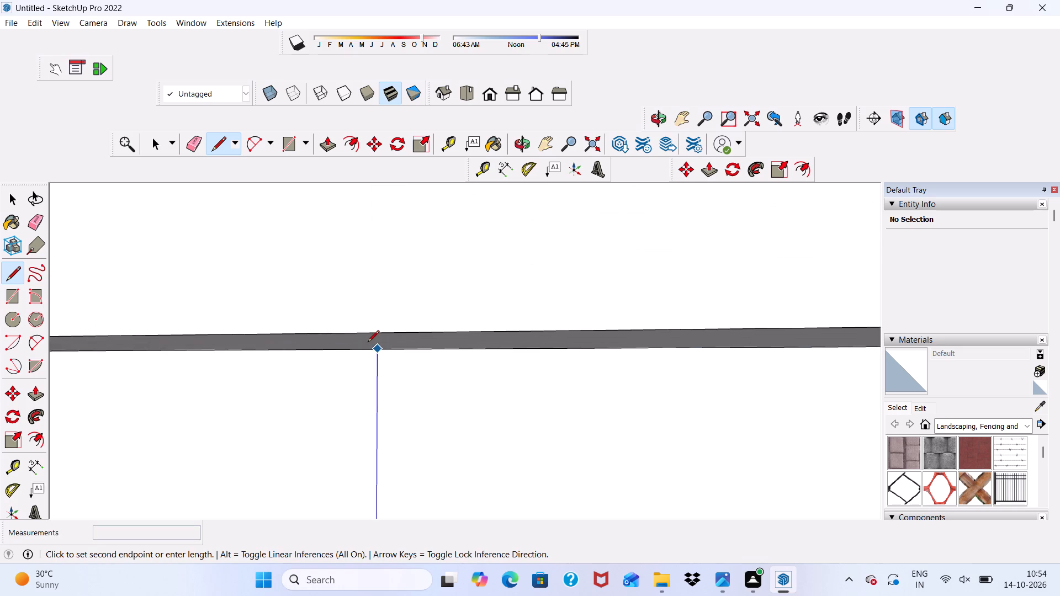
scroll(368, 343, up, 5)
click(379, 352)
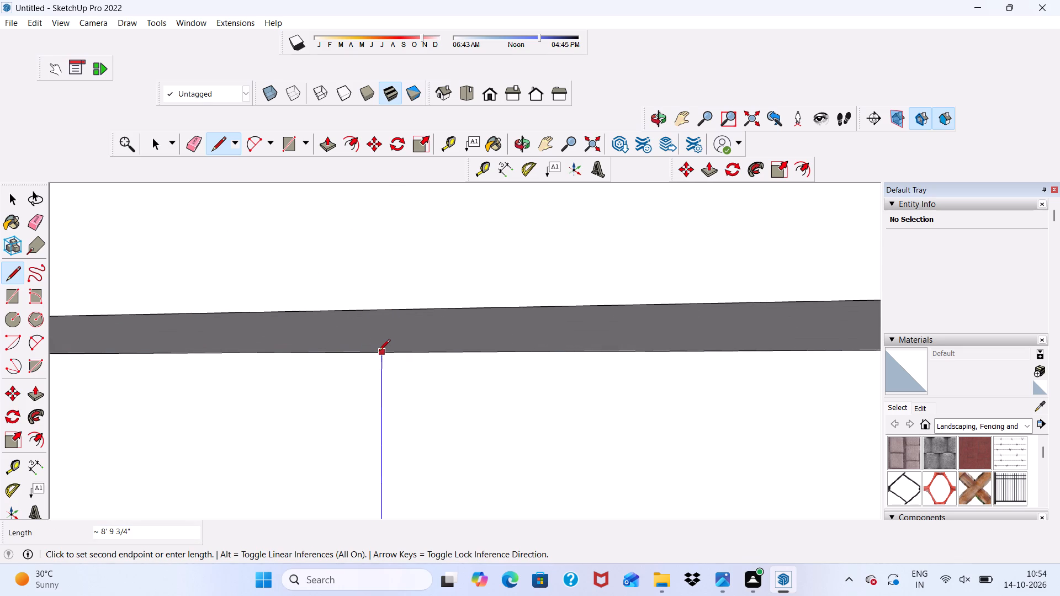
Draw a 1' 3 5/8" line along the third bay's back wall bottom edge from its outer corner, matching the dimensioned upper window.
scroll(168, 364, down, 6)
scroll(117, 371, down, 6)
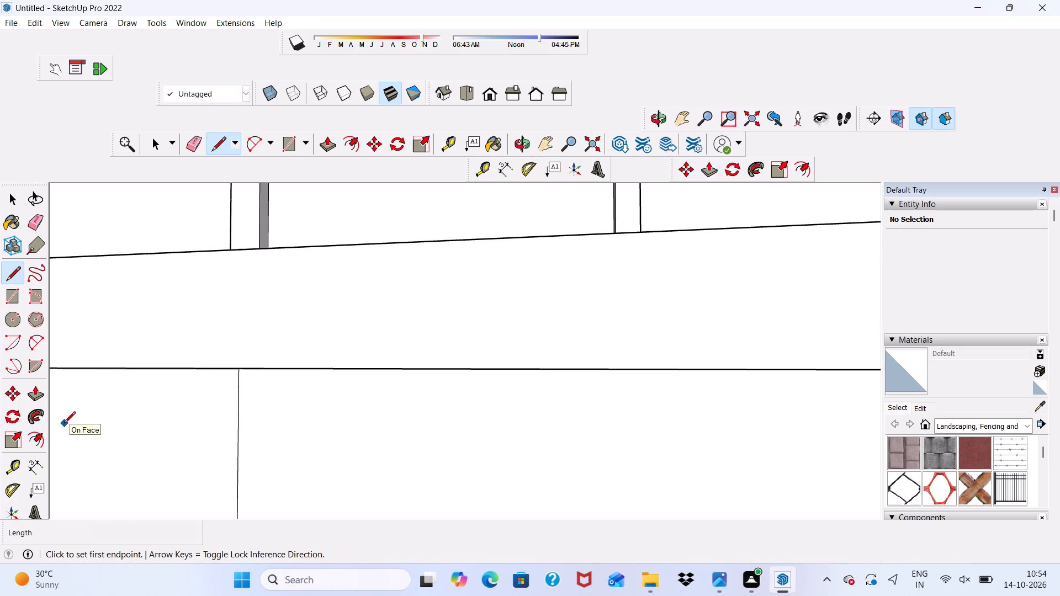
scroll(35, 396, down, 6)
scroll(209, 420, down, 13)
scroll(499, 354, down, 9)
scroll(495, 427, up, 12)
middle_drag(445, 389, 476, 445)
scroll(433, 368, up, 3)
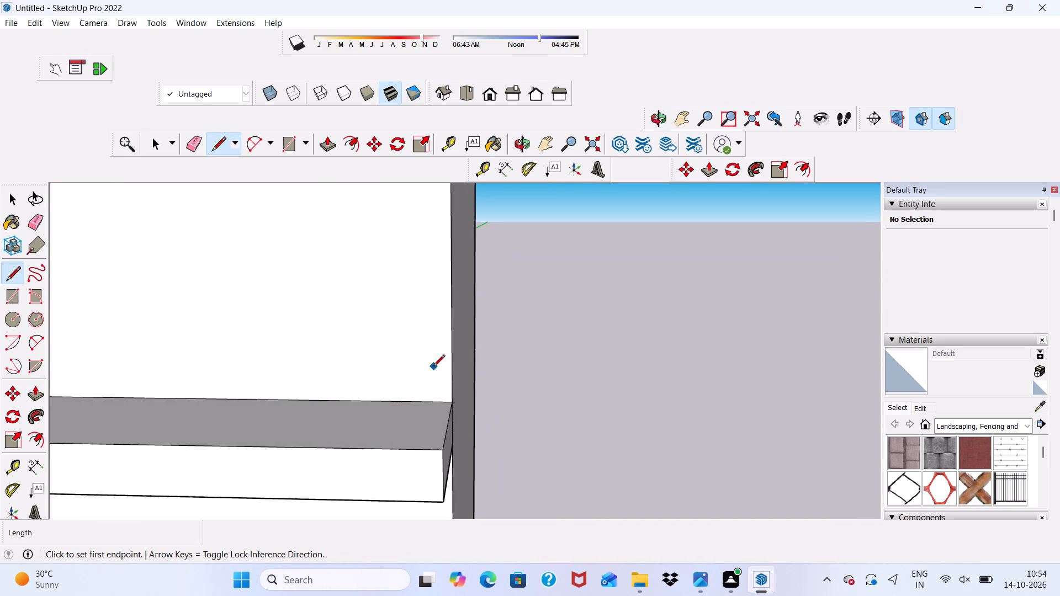
scroll(433, 367, up, 2)
scroll(456, 419, up, 5)
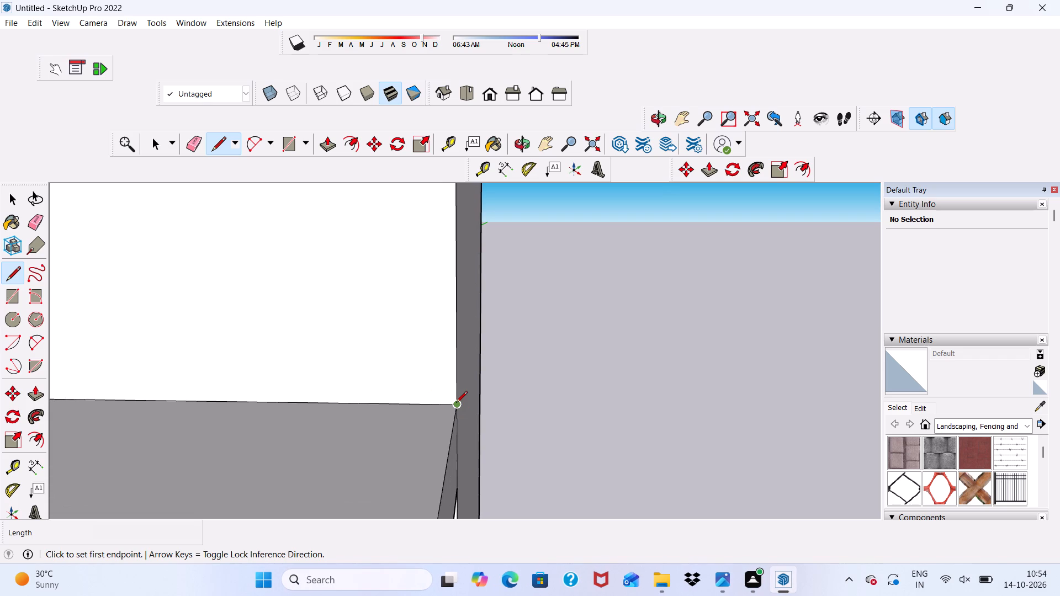
click(457, 403)
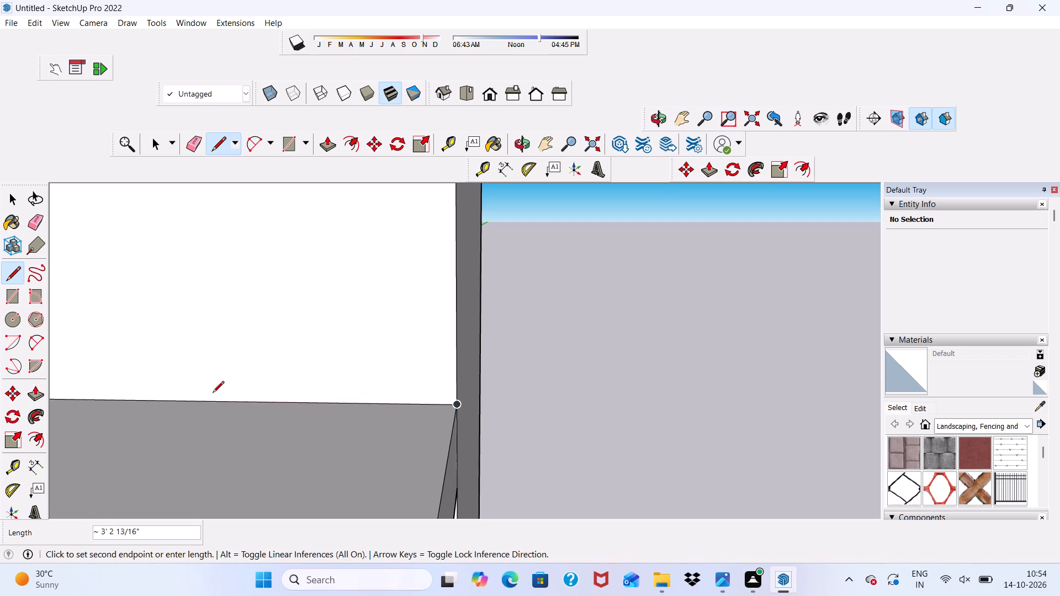
scroll(161, 386, down, 6)
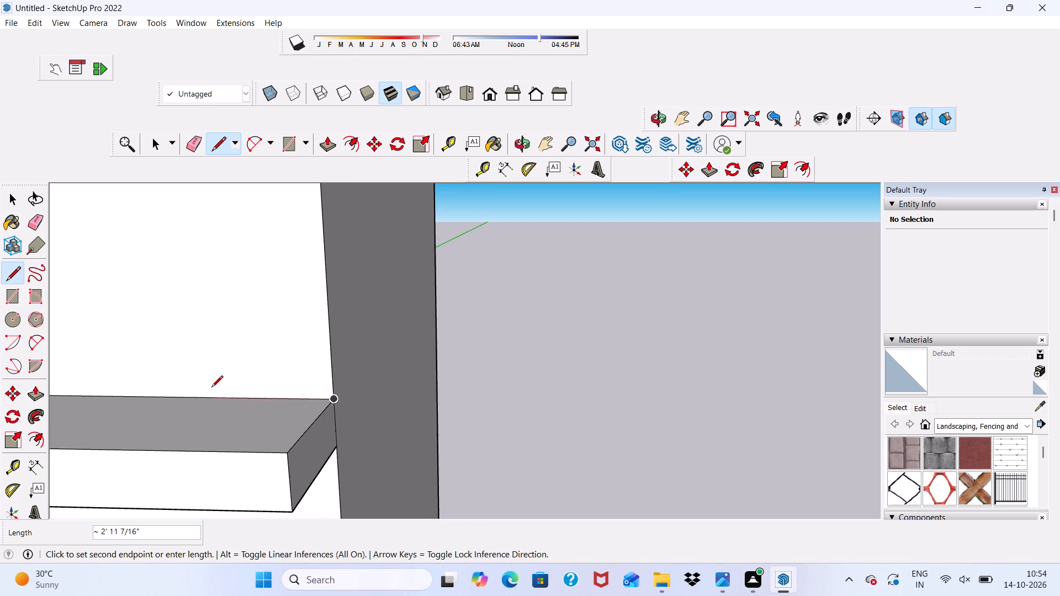
scroll(211, 388, down, 18)
scroll(227, 223, up, 8)
scroll(296, 237, down, 6)
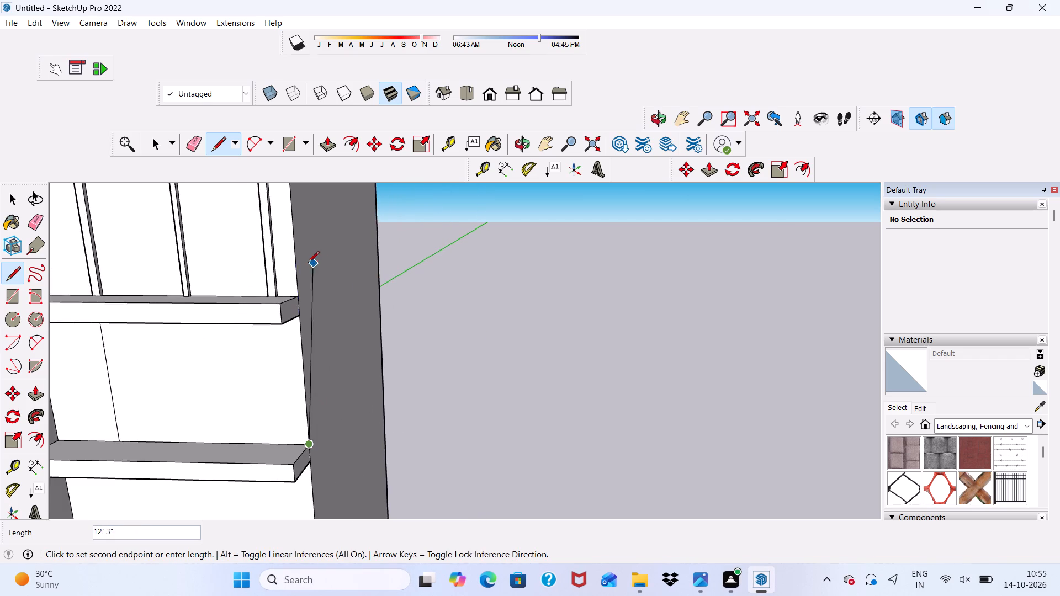
scroll(308, 263, down, 12)
scroll(229, 254, up, 14)
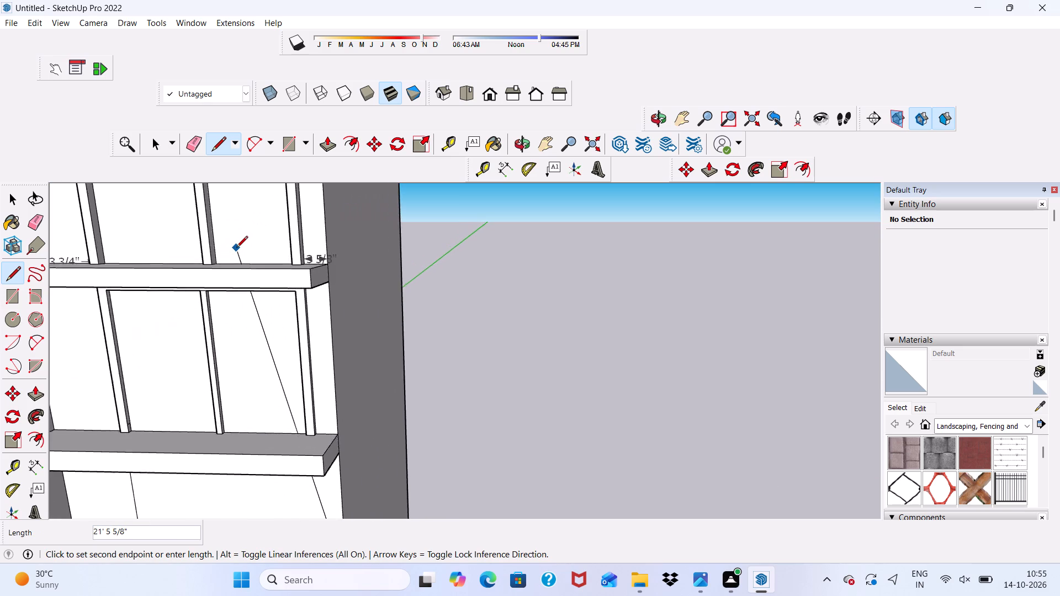
scroll(236, 248, up, 7)
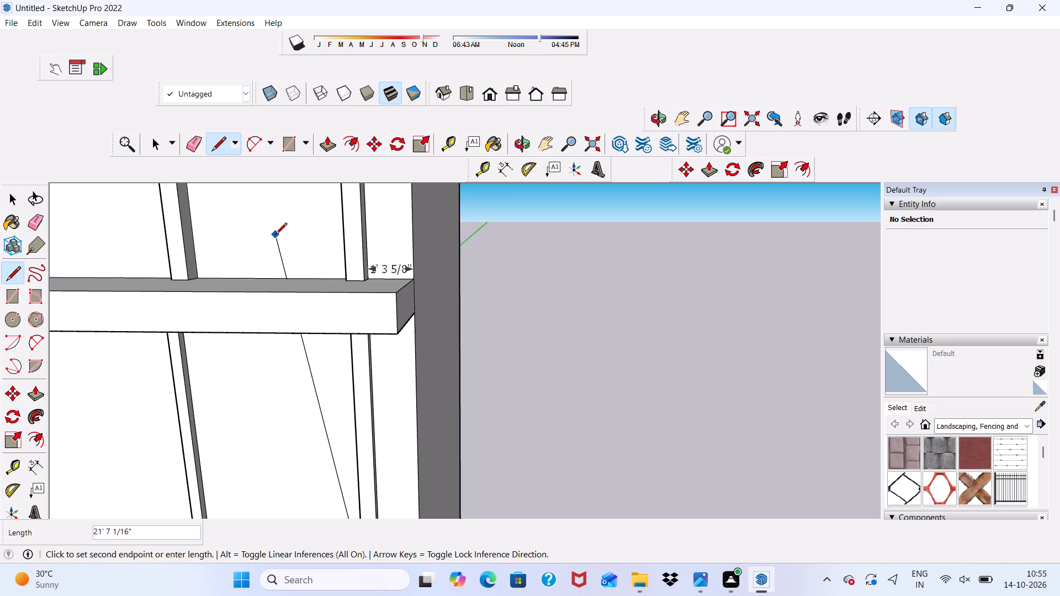
scroll(0, 302, down, 5)
scroll(160, 332, down, 12)
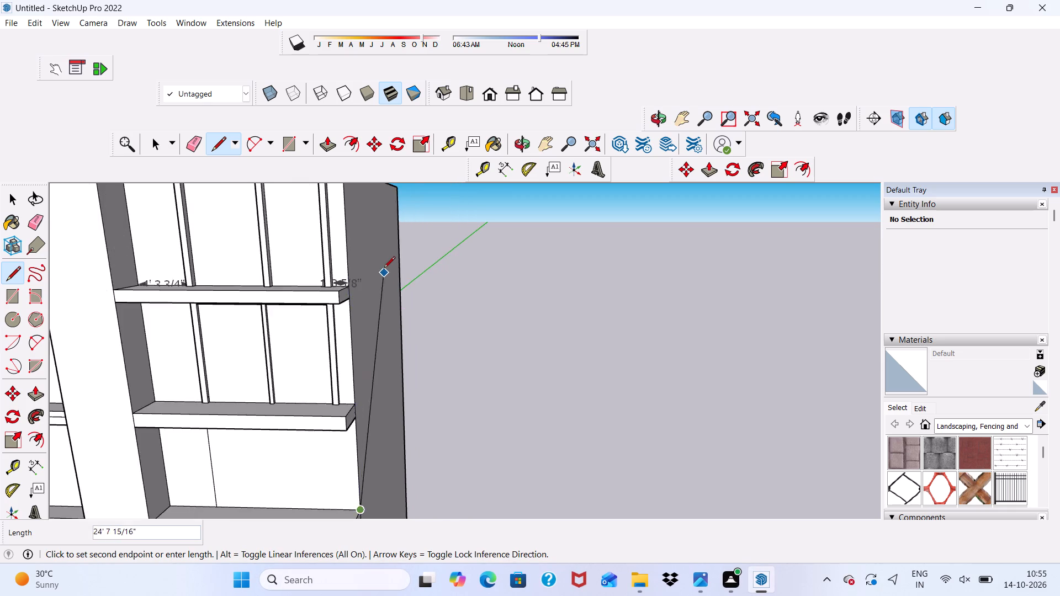
scroll(369, 256, down, 11)
scroll(286, 377, up, 5)
scroll(402, 318, up, 6)
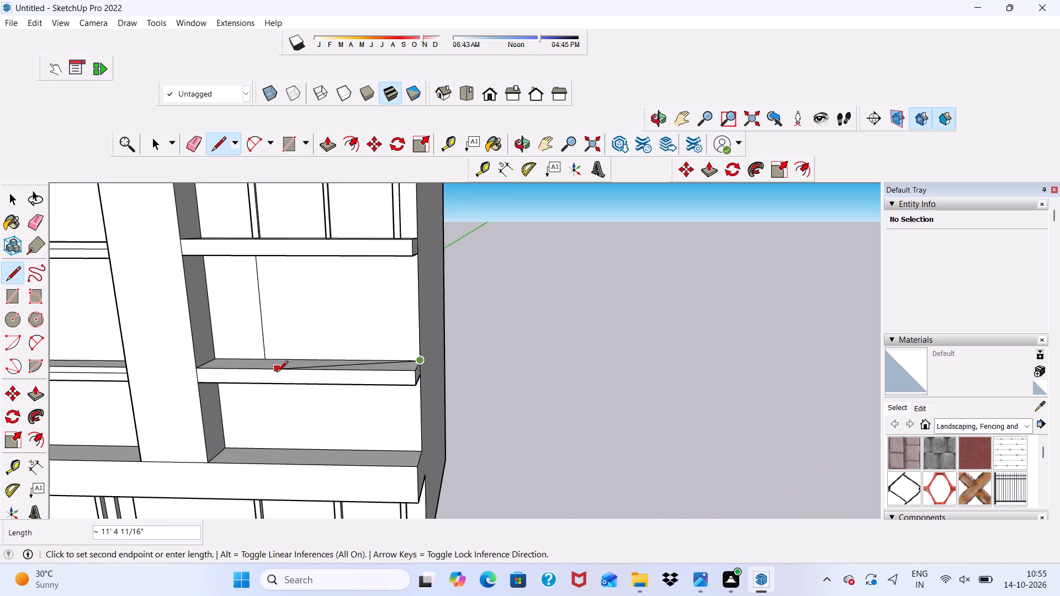
scroll(366, 343, up, 5)
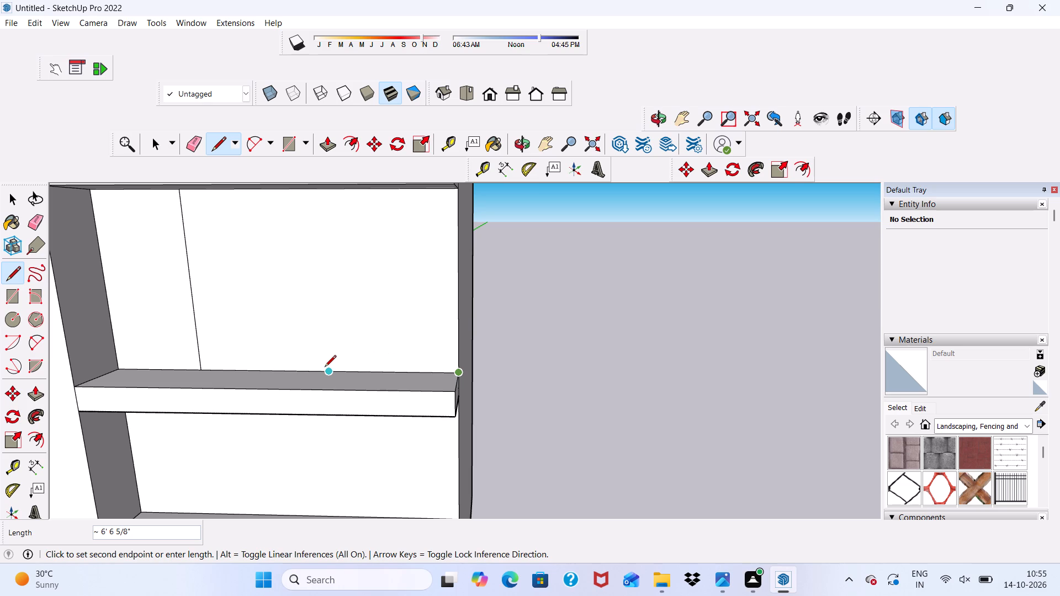
text(1')
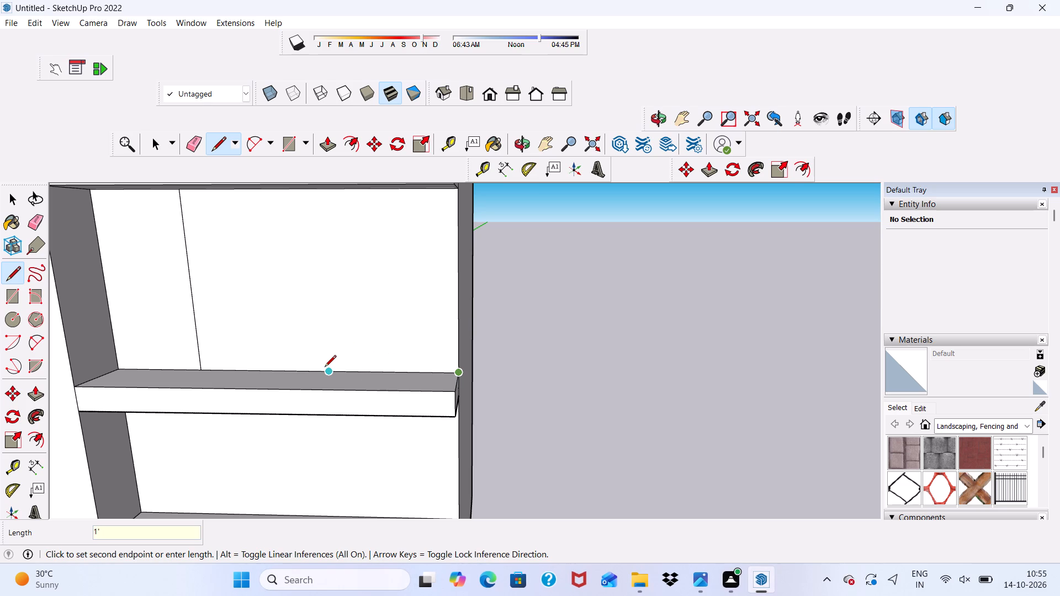
key(3)
scroll(326, 375, down, 13)
scroll(419, 225, up, 3)
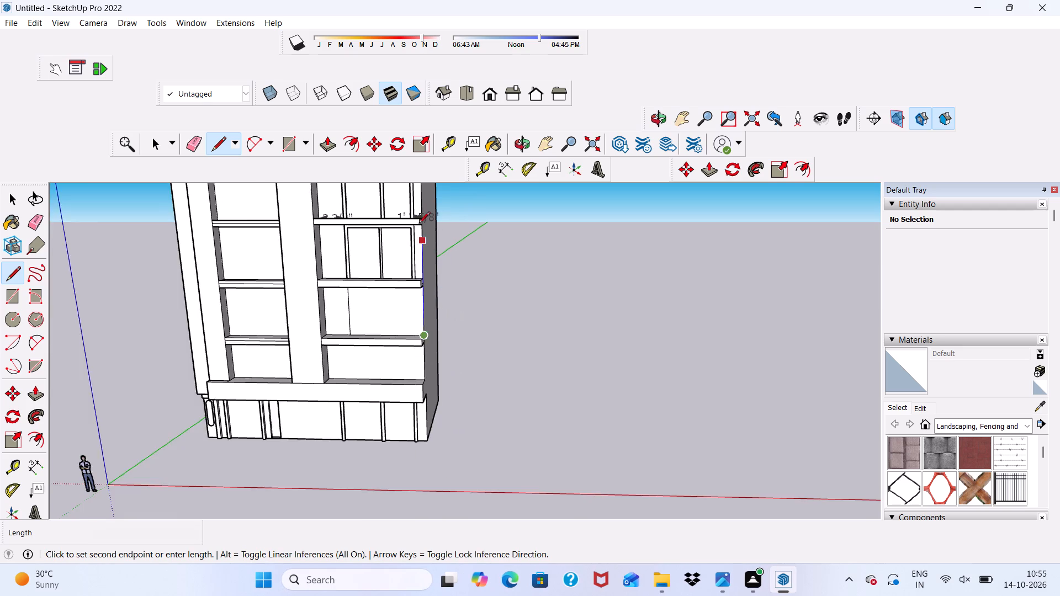
scroll(418, 224, up, 3)
scroll(400, 203, down, 1)
middle_drag(397, 220, 370, 257)
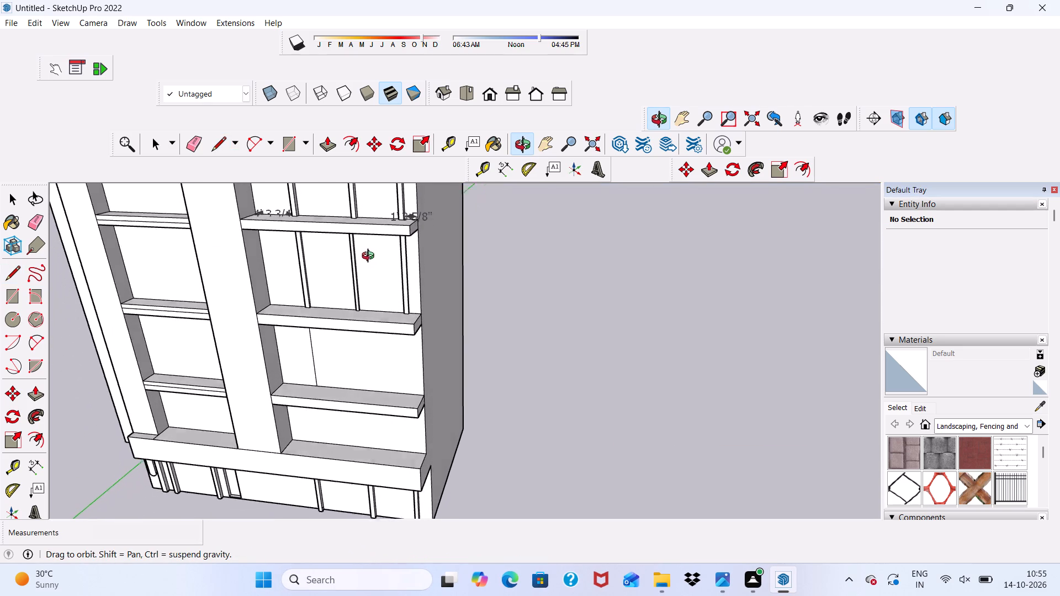
middle_drag(370, 257, 378, 216)
scroll(378, 216, up, 5)
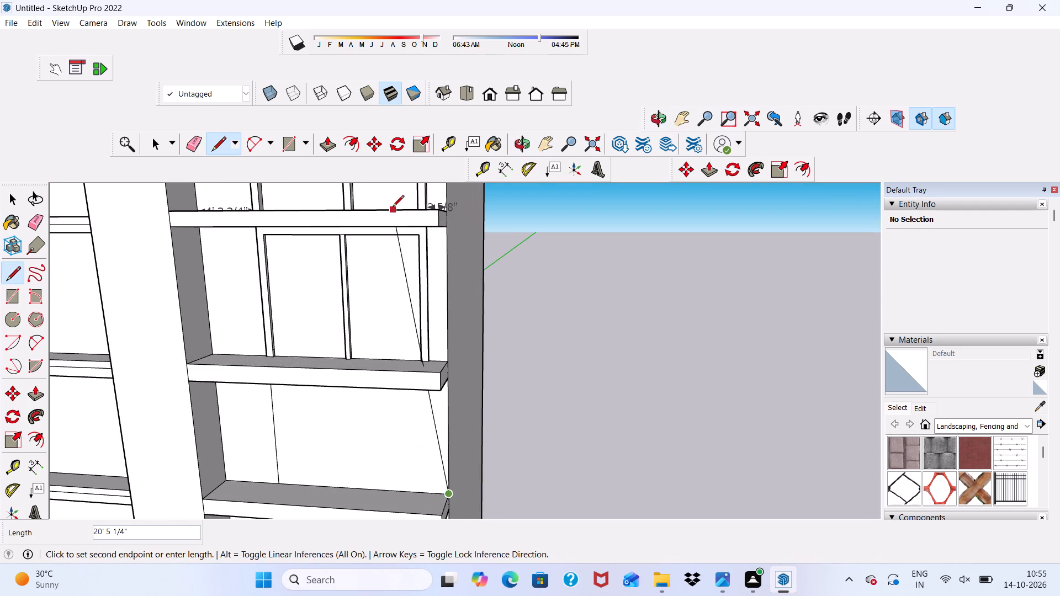
scroll(372, 465, up, 3)
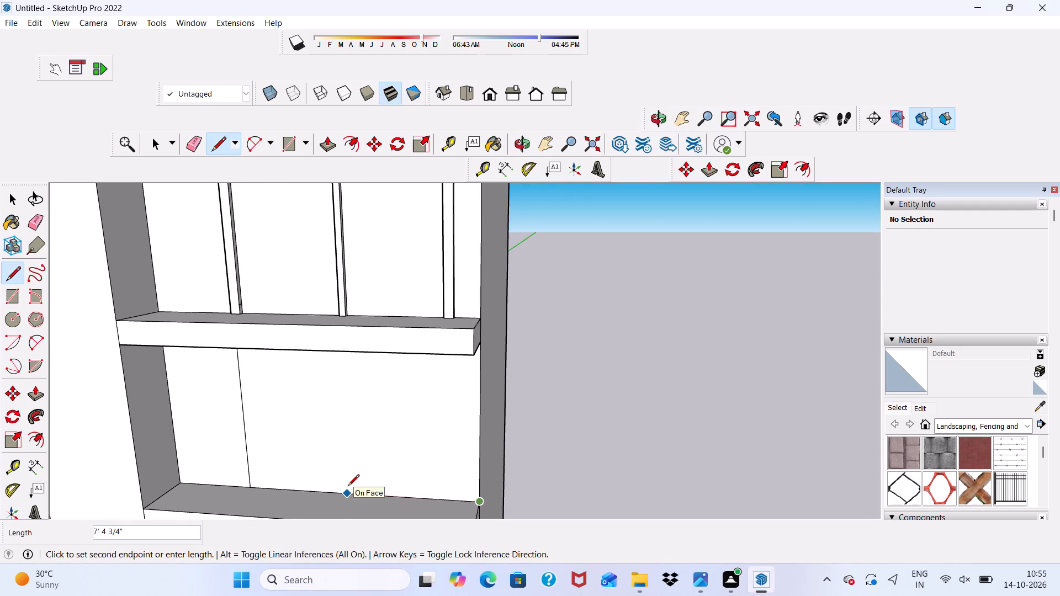
text(1')
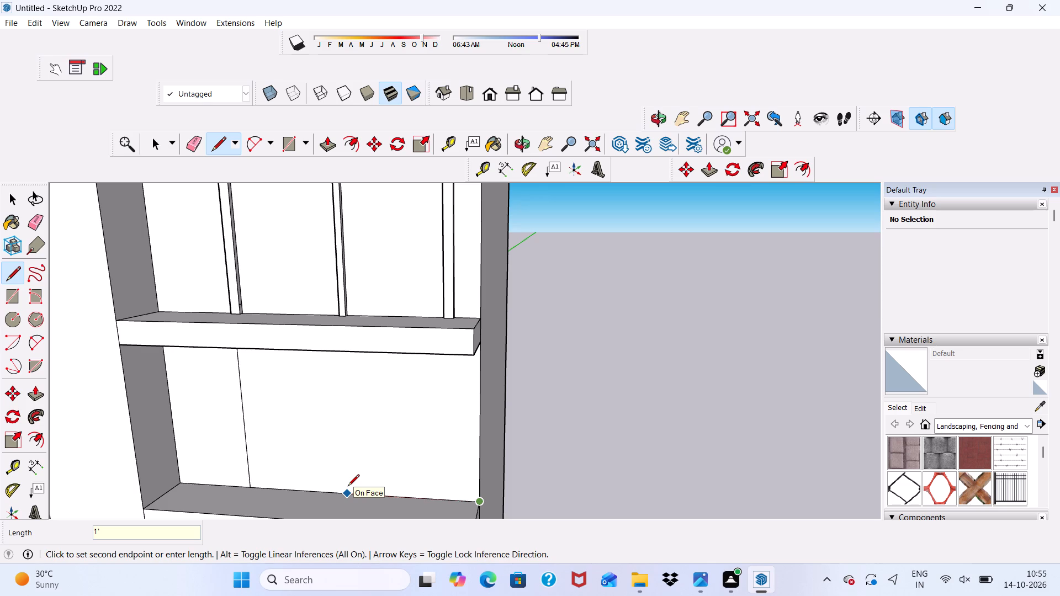
key(3)
key(space)
text(5/8)
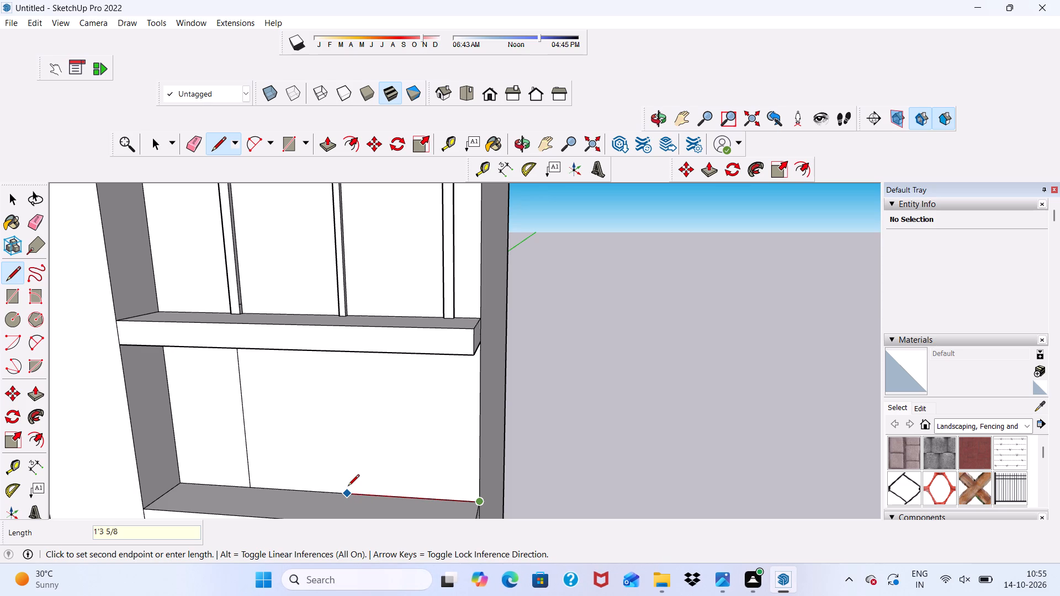
key(shift+quotedbl)
key(Return)
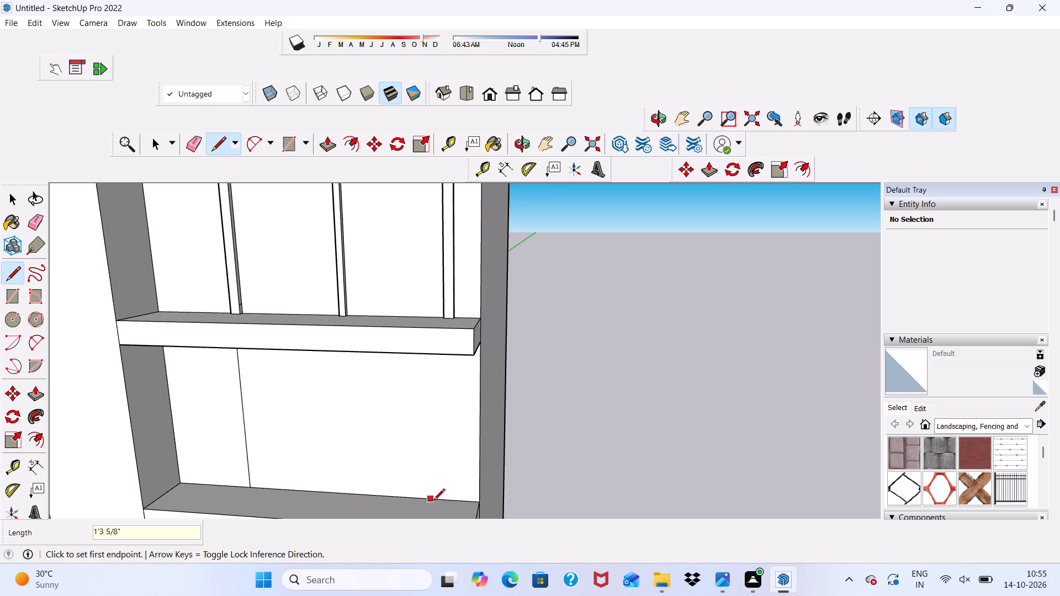
Draw a vertical line about 8' 9 3/4" from the 1' 3 5/8" point up to the underside of the ledge above.
click(455, 502)
scroll(401, 464, down, 5)
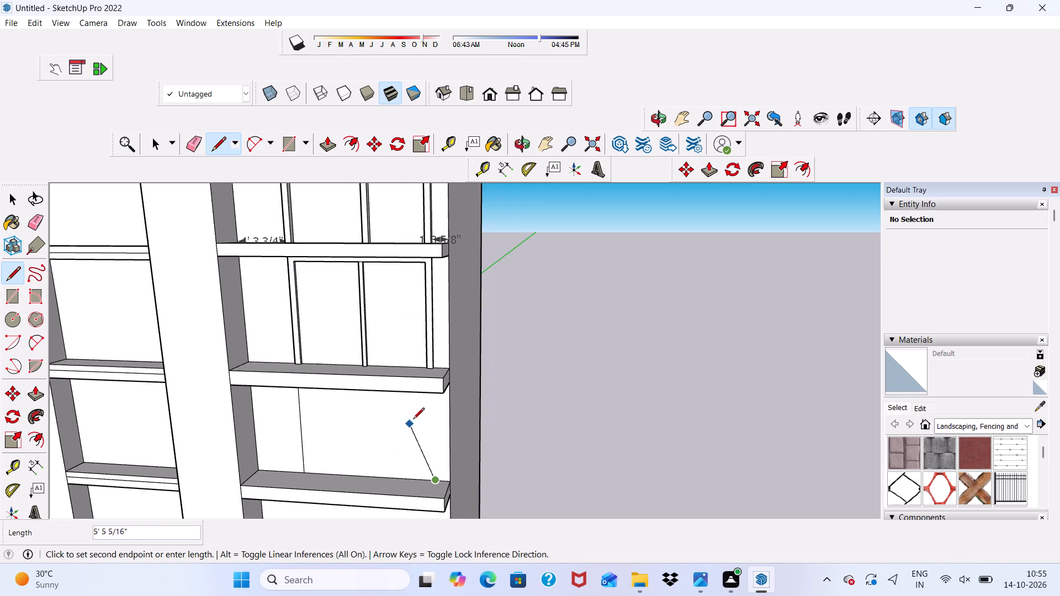
scroll(415, 410, down, 5)
middle_drag(415, 410, 435, 334)
scroll(446, 341, up, 5)
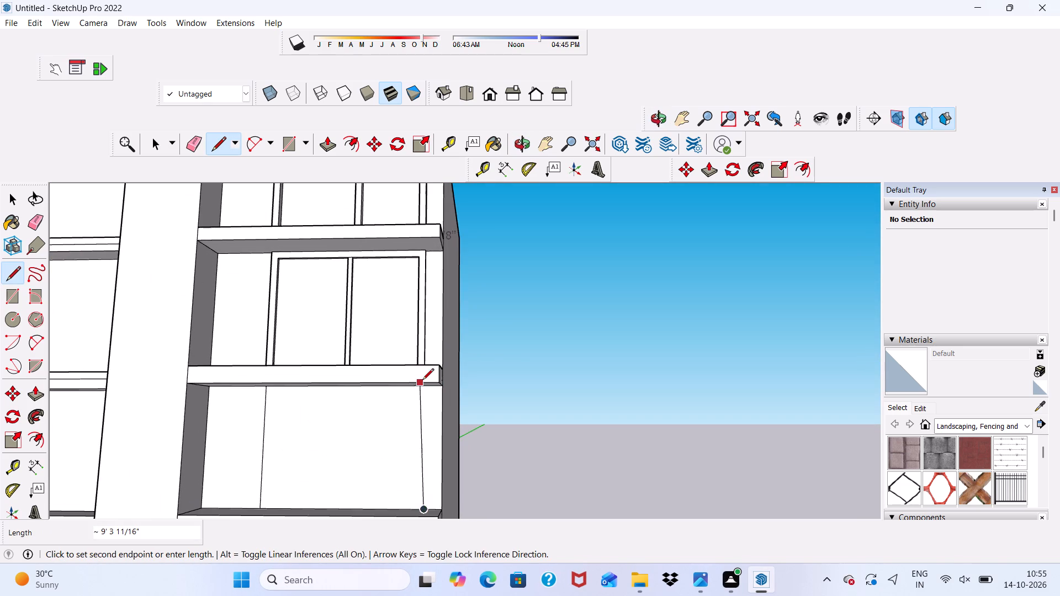
scroll(422, 381, up, 14)
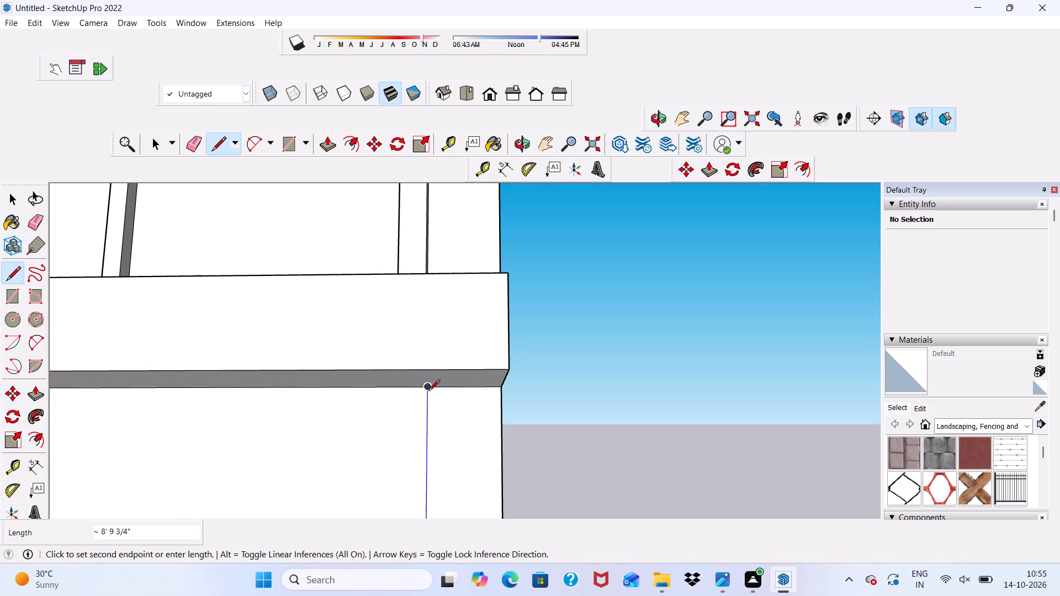
click(428, 386)
Offset the third bay's new window face 6" inward.
scroll(428, 386, down, 6)
scroll(553, 377, down, 11)
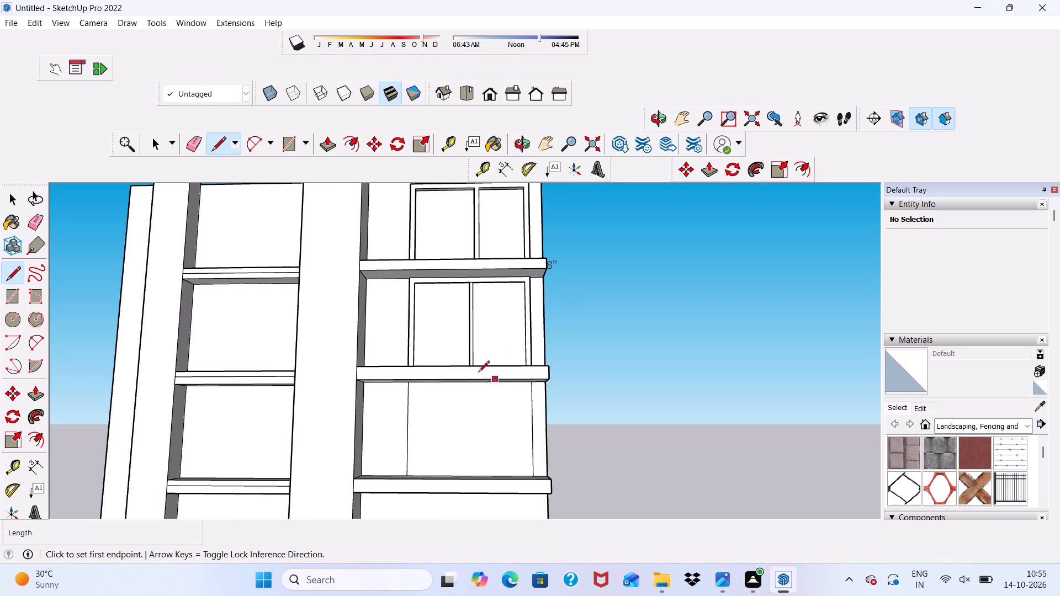
click(355, 140)
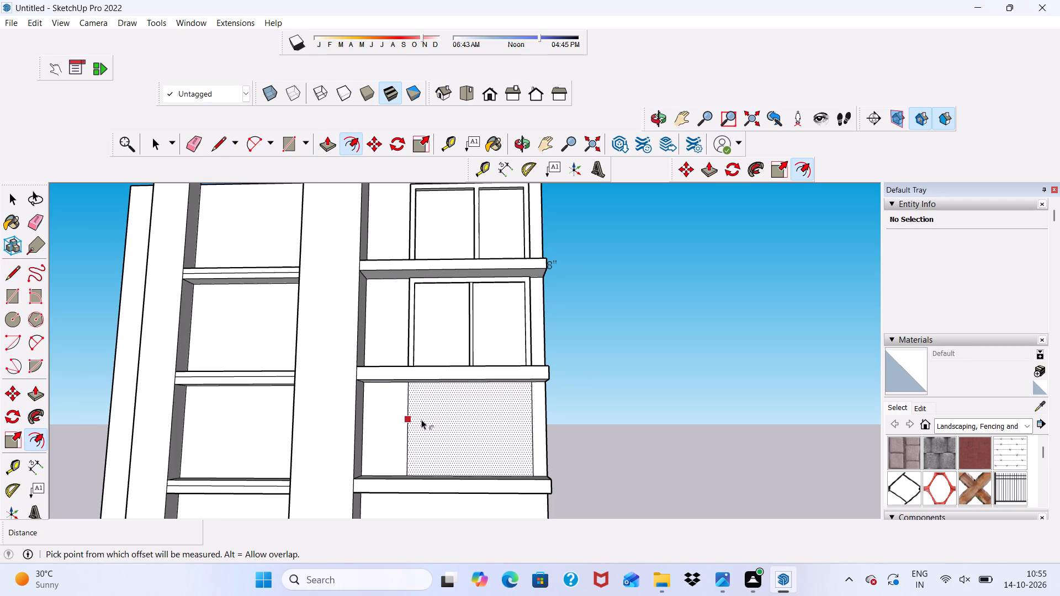
click(421, 419)
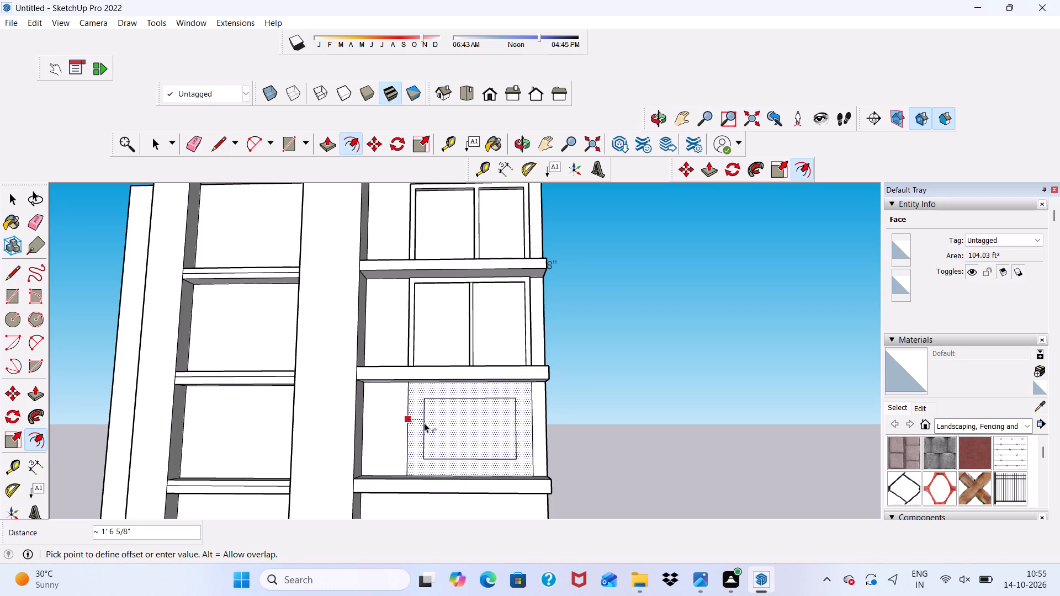
key(6)
key(shift+quotedbl)
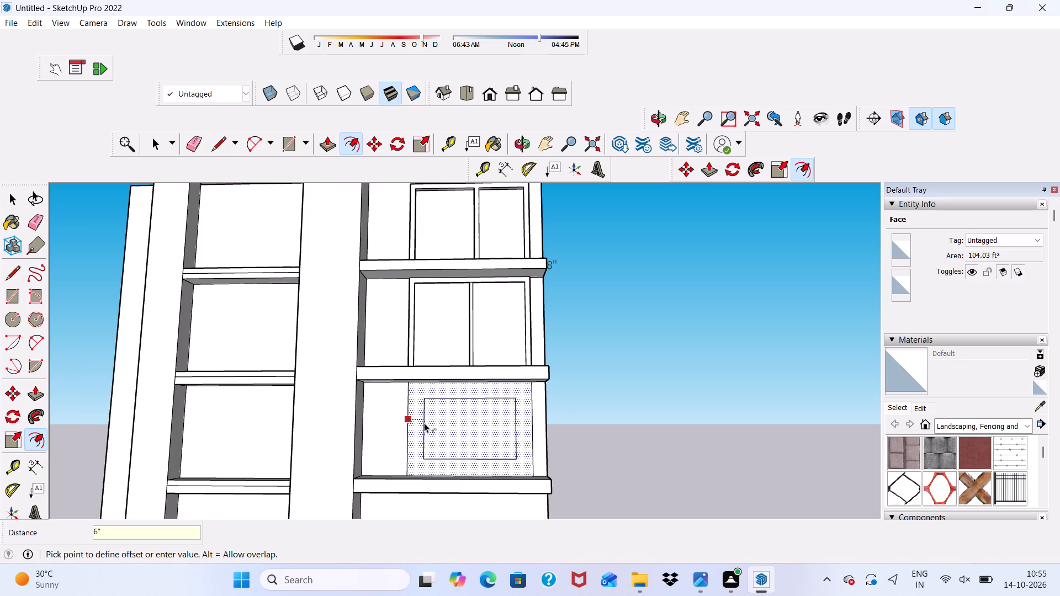
key(Return)
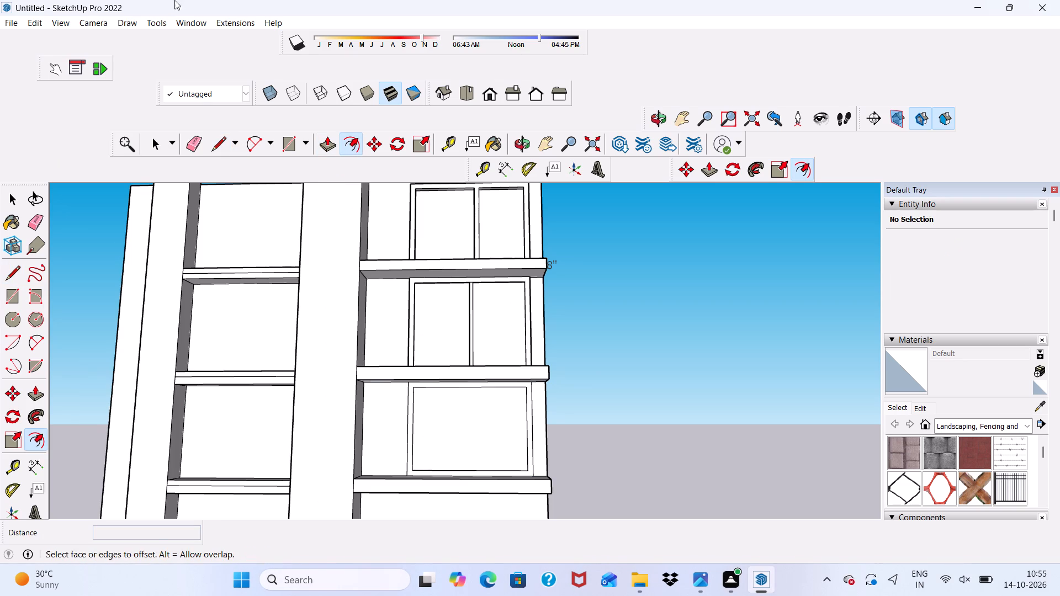
Draw 6" vertical lines from both lower corners of the third bay's inset window outline down to the ledge.
click(219, 141)
scroll(327, 472, up, 4)
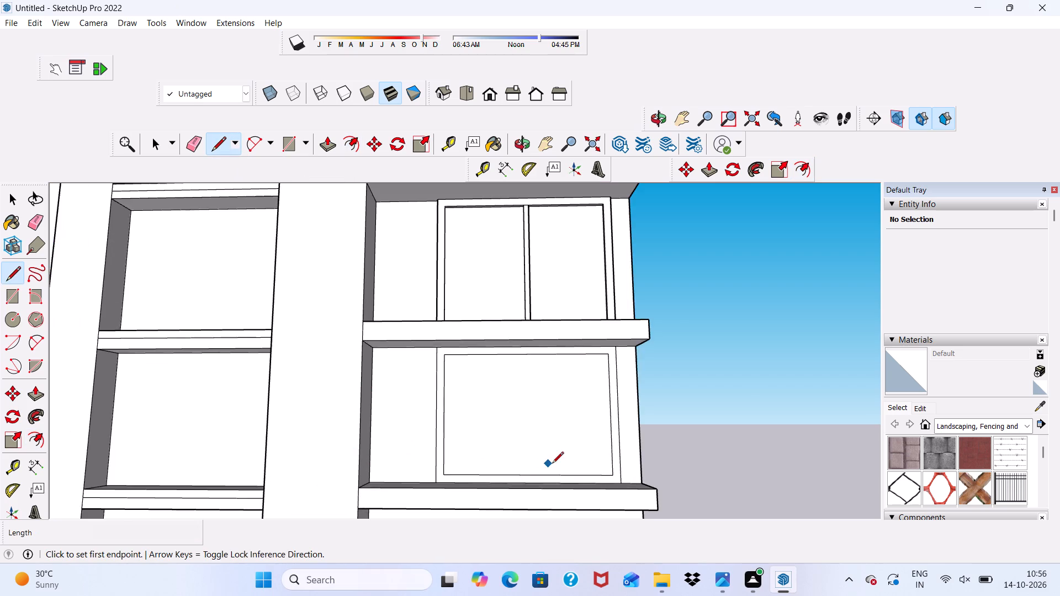
scroll(421, 476, up, 19)
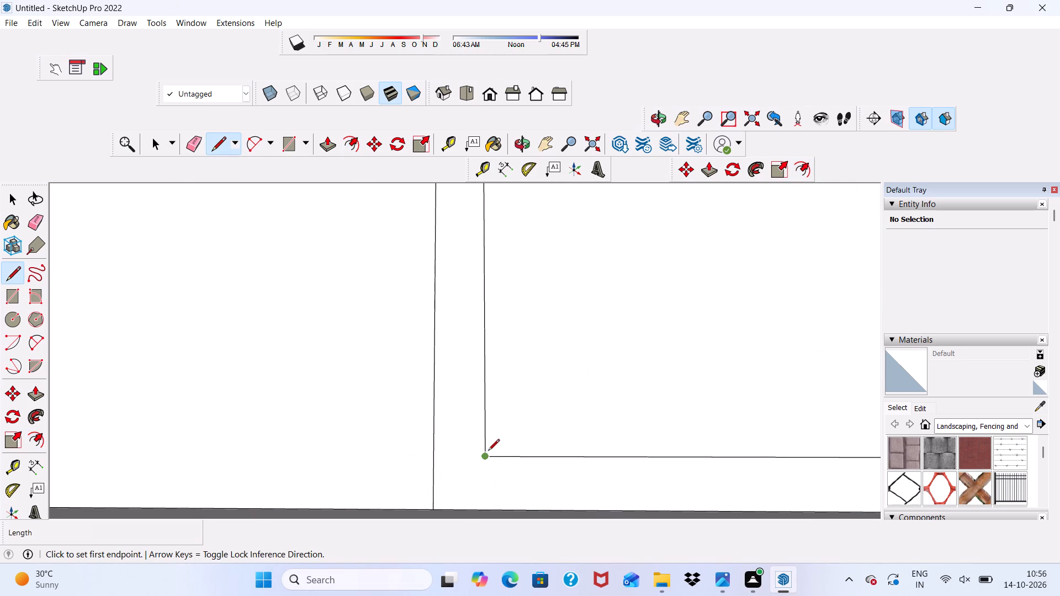
click(486, 457)
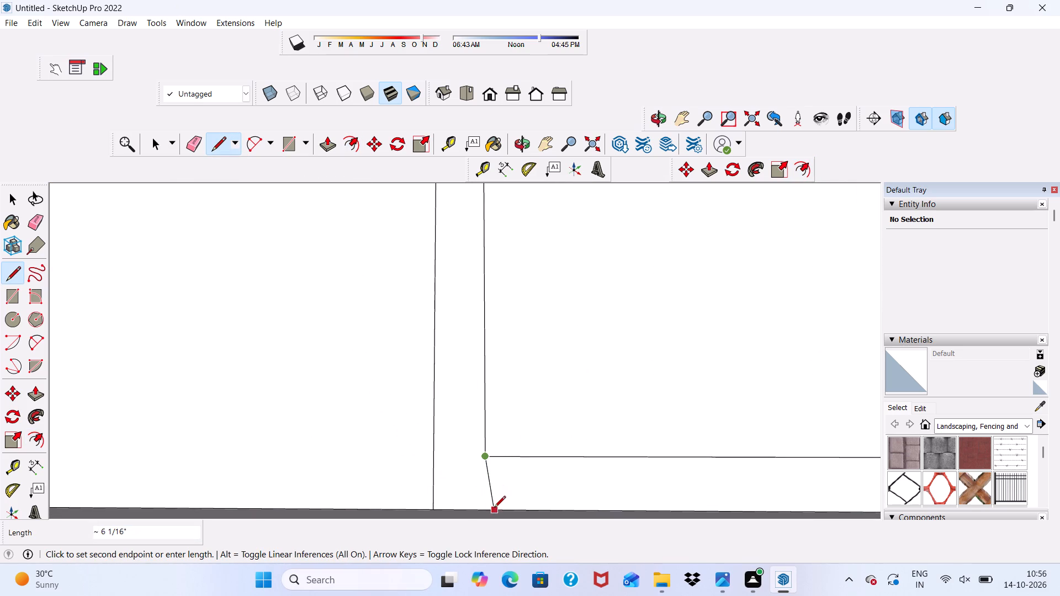
click(491, 509)
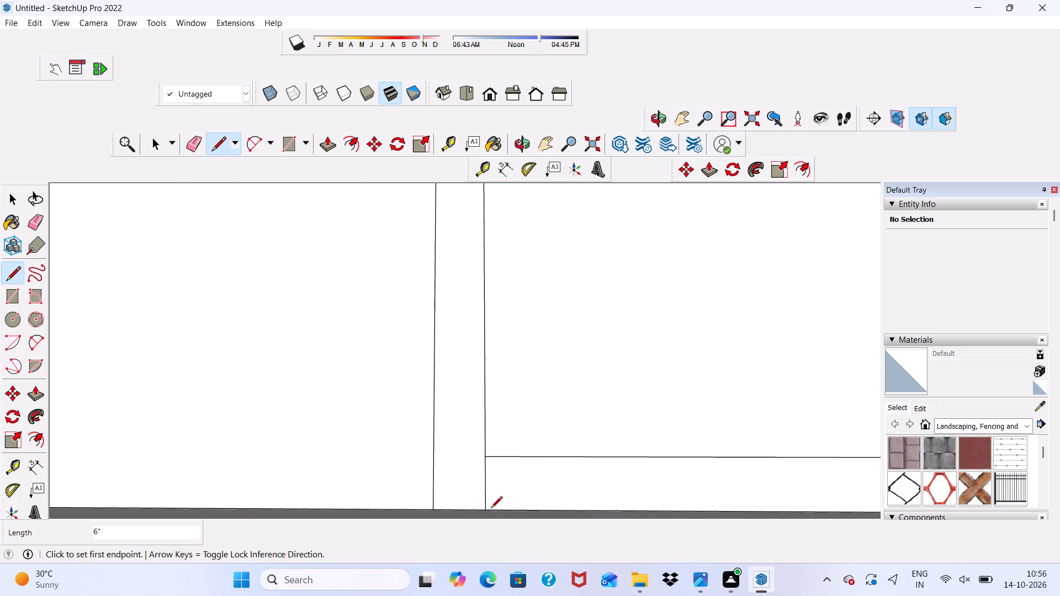
scroll(227, 442, down, 11)
scroll(772, 462, up, 11)
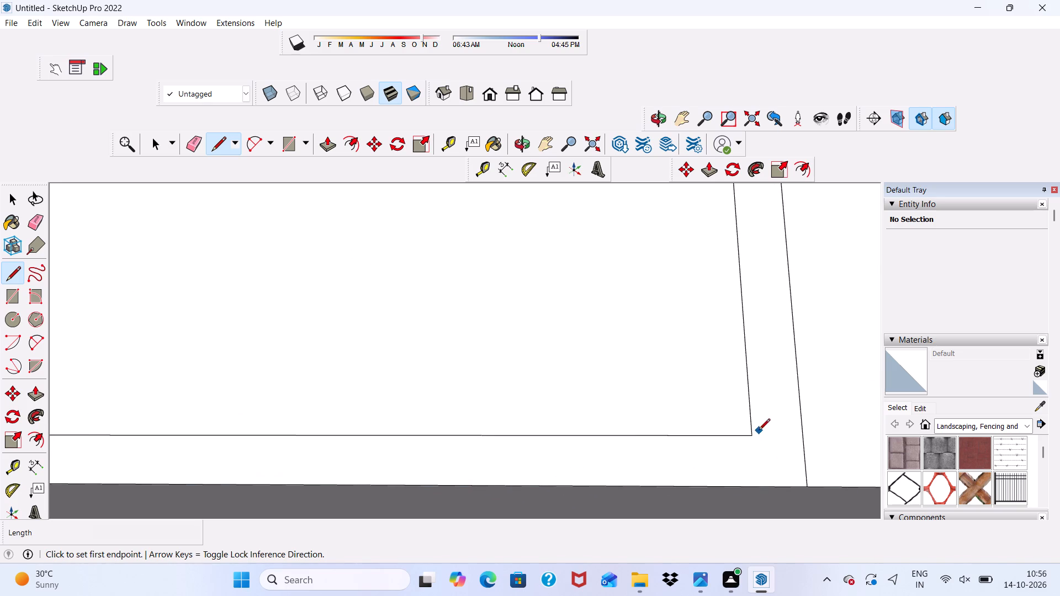
click(750, 435)
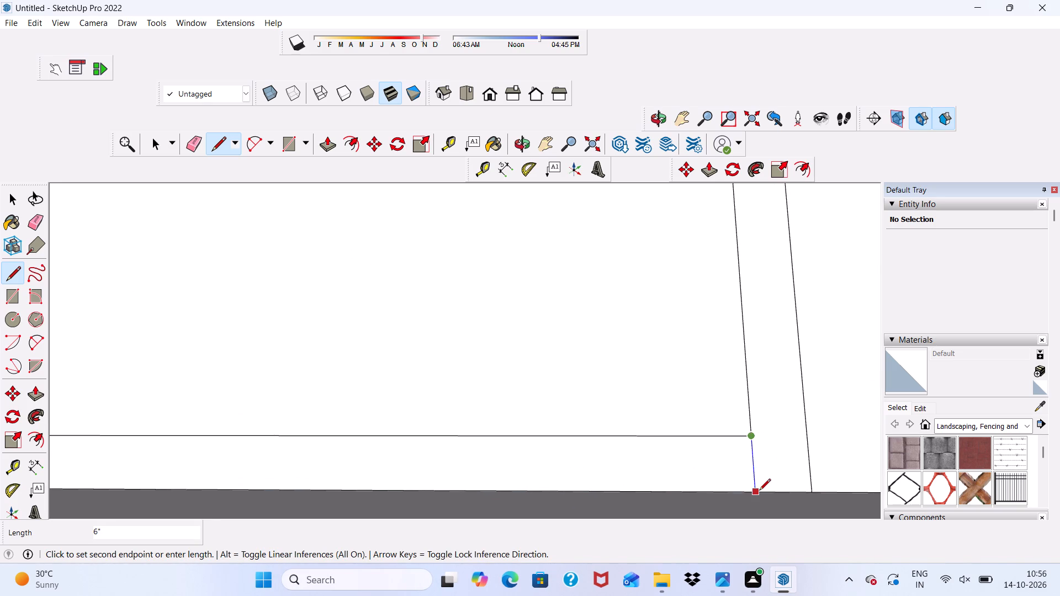
double_click(759, 491)
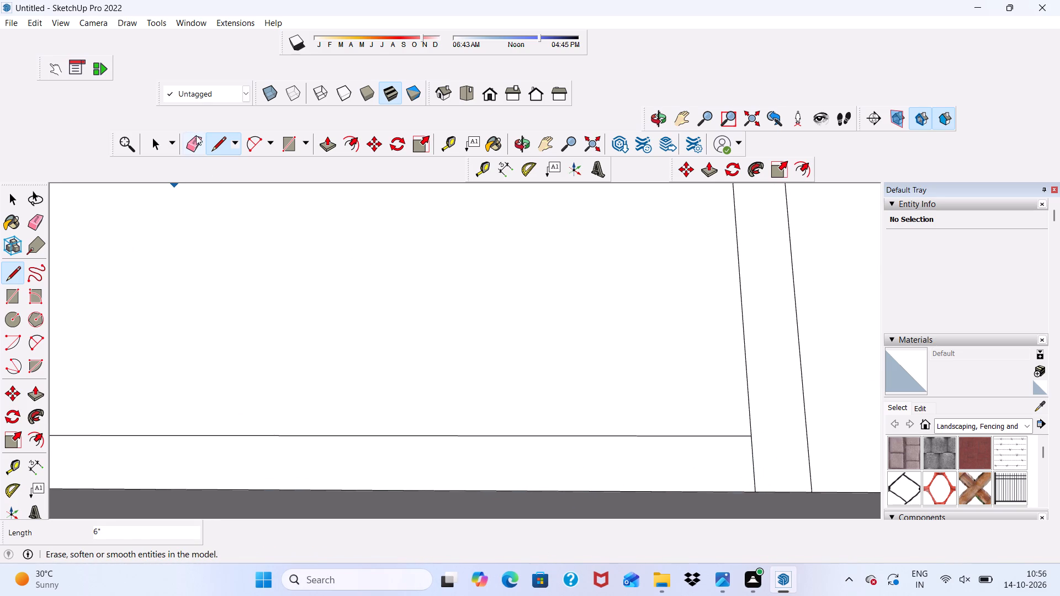
Erase the inset outline's bottom edge in the third bay's window so the frame is open at the sill.
double_click(196, 135)
drag(237, 385, 242, 440)
click(242, 440)
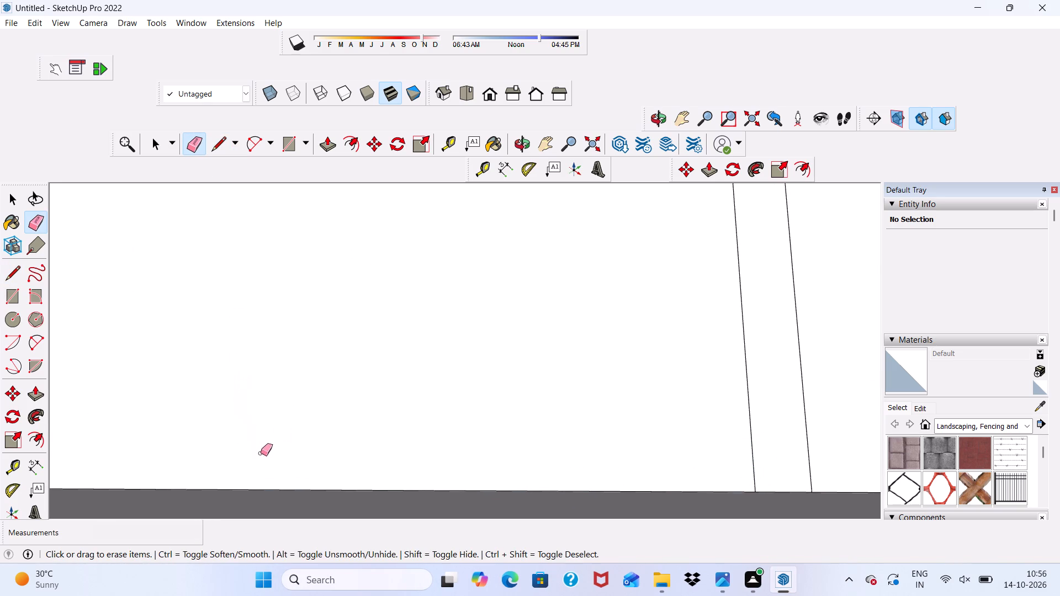
Draw a mullion rectangle about 5 1/2" by 8' 3 3/4" from the inset top edge's midpoint down to the ledge.
scroll(282, 416, down, 14)
scroll(348, 222, up, 2)
double_click(328, 145)
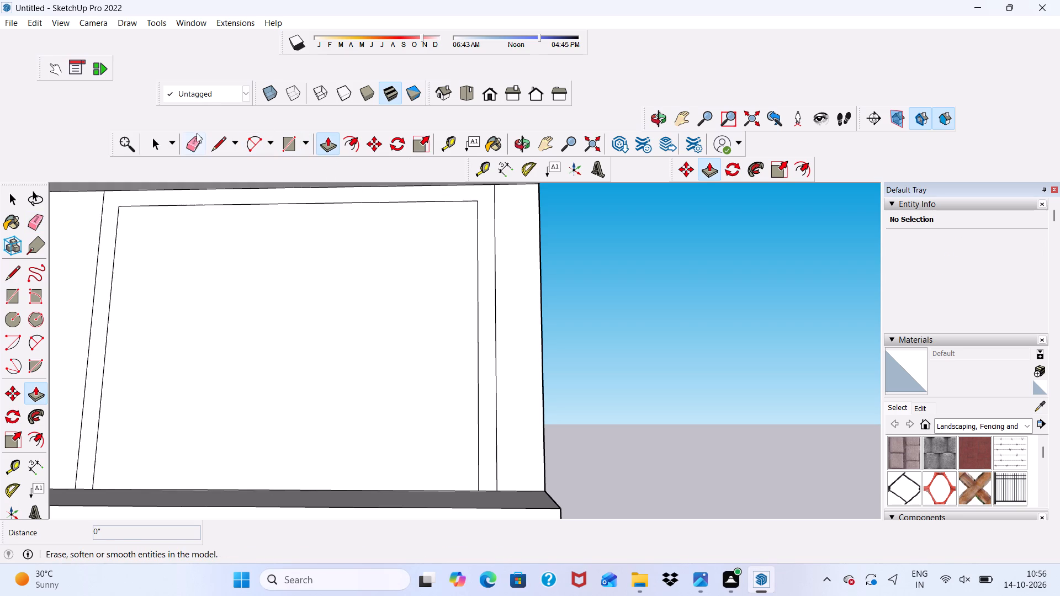
click(290, 147)
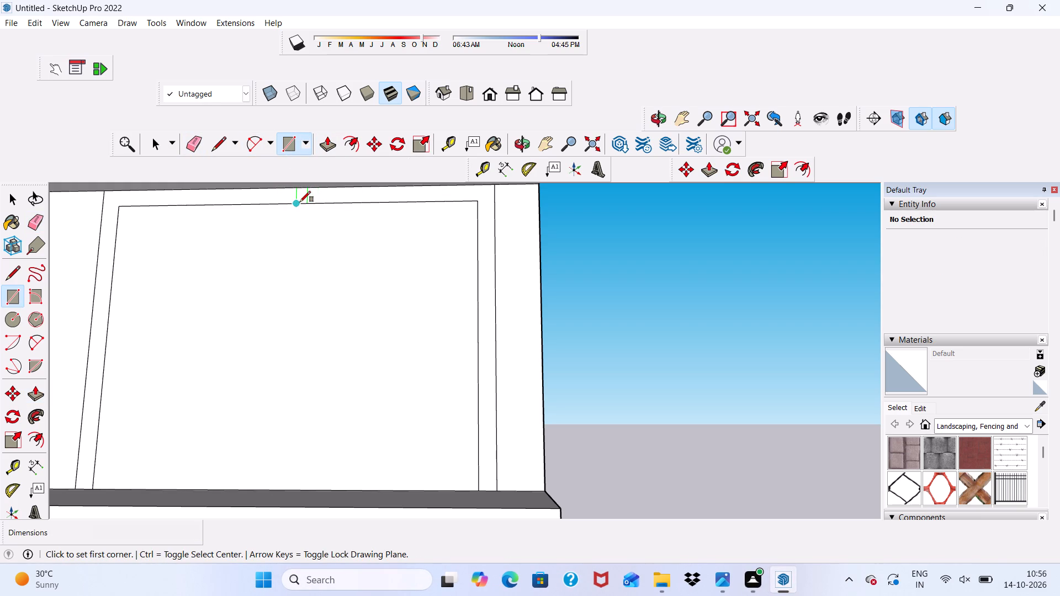
click(300, 202)
middle_drag(294, 447, 295, 496)
scroll(295, 496, down, 1)
scroll(301, 486, up, 6)
click(312, 480)
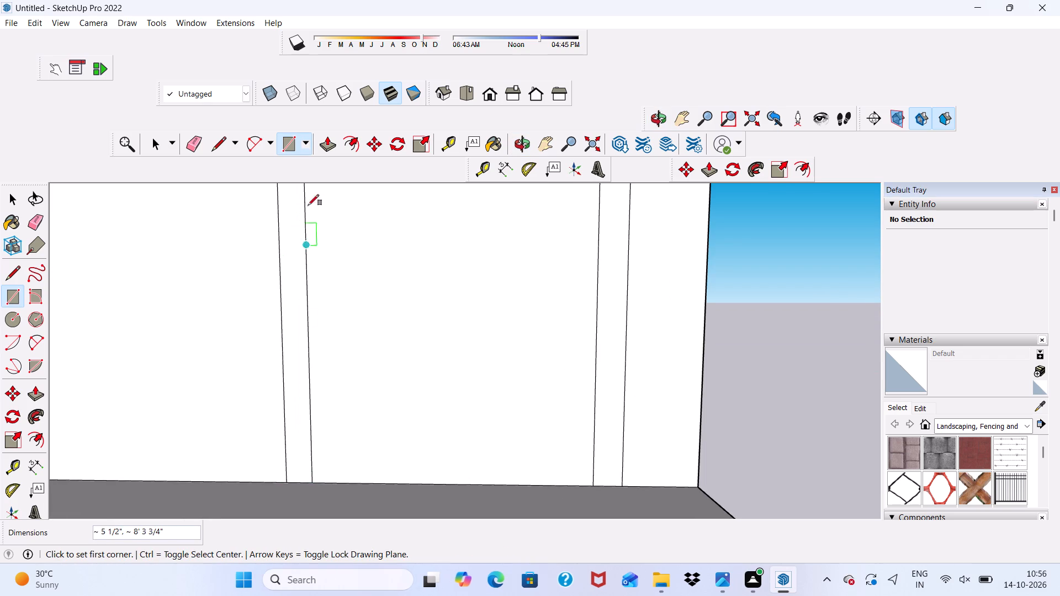
Erase the short edge at the mullion's top so it merges with the third bay's window frame.
click(191, 139)
scroll(216, 263, down, 6)
scroll(319, 255, down, 11)
scroll(317, 172, up, 20)
scroll(317, 172, up, 6)
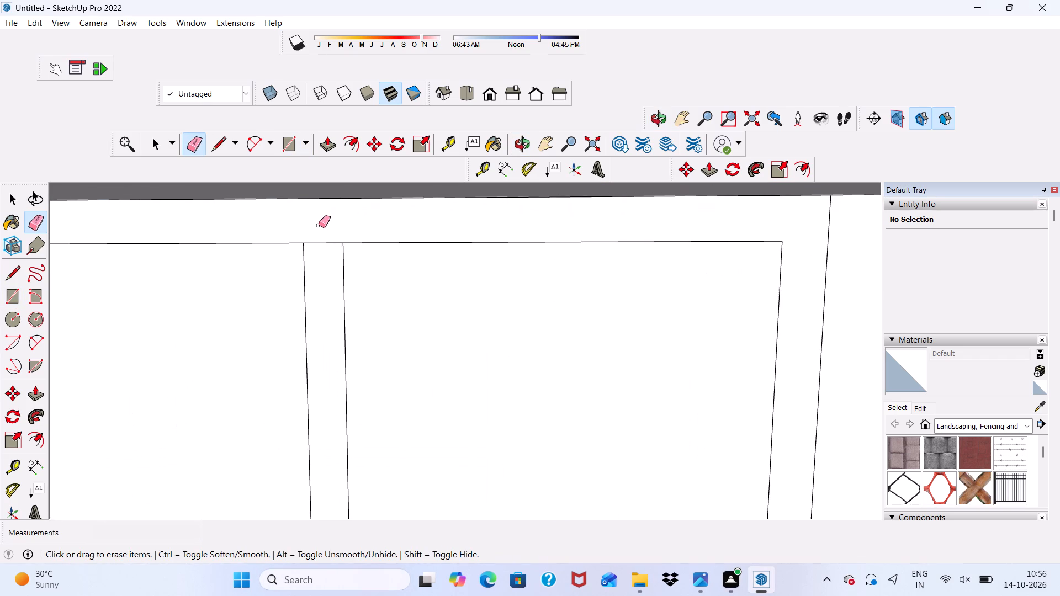
drag(319, 236, 320, 256)
Push/Pull the third bay's window frame and mullion face outward 3".
click(327, 142)
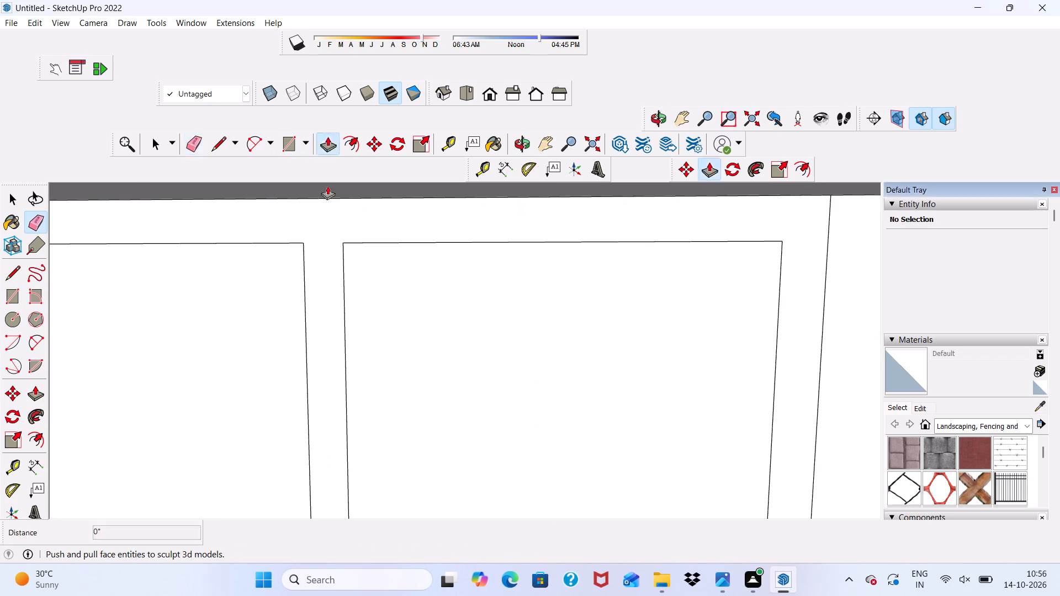
click(317, 244)
scroll(218, 223, down, 12)
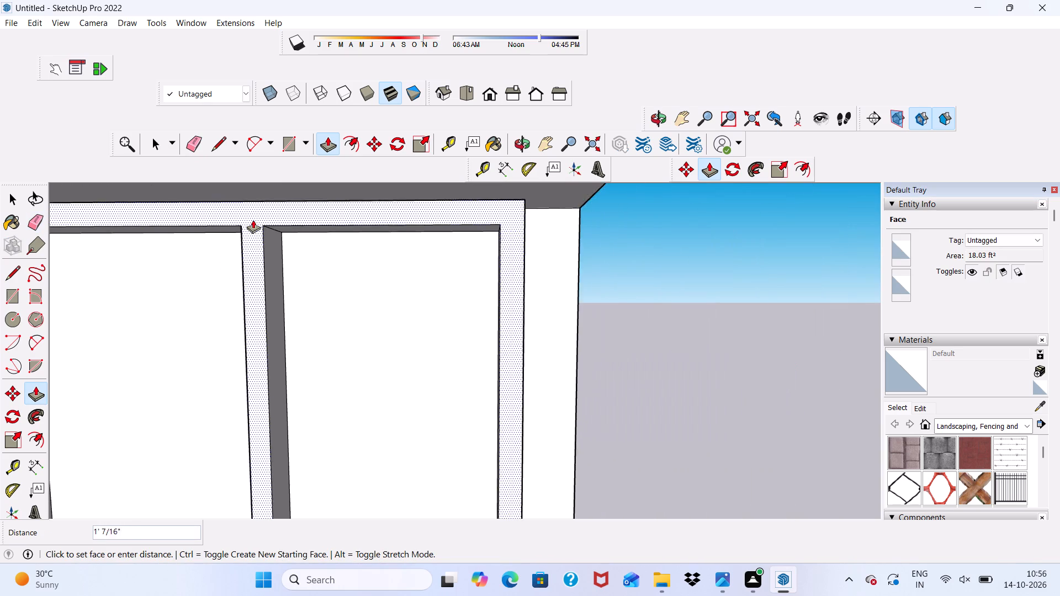
scroll(253, 220, down, 5)
key(3)
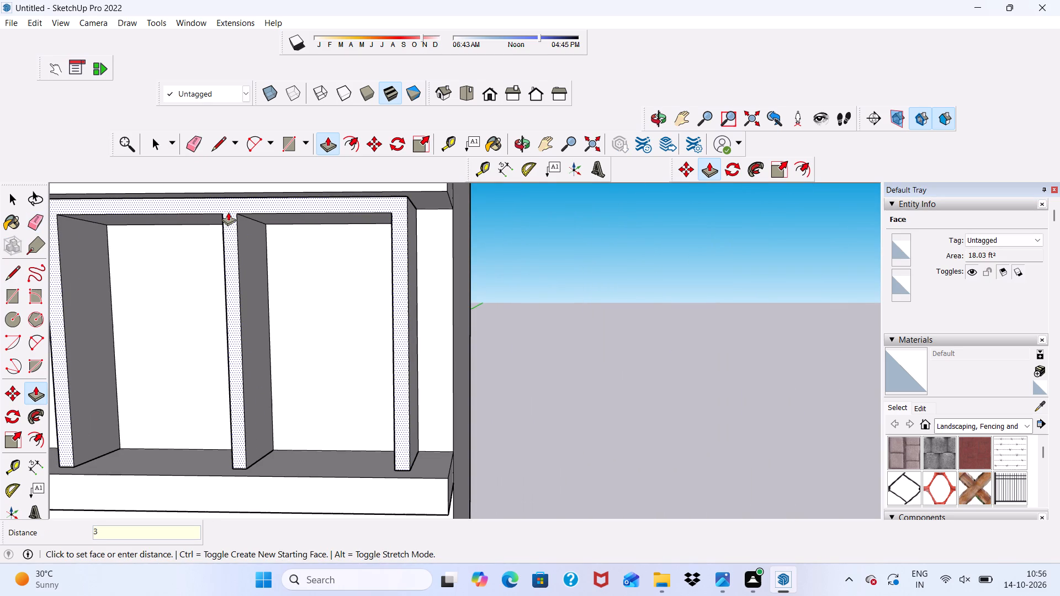
key(shift+quotedbl)
key(Return)
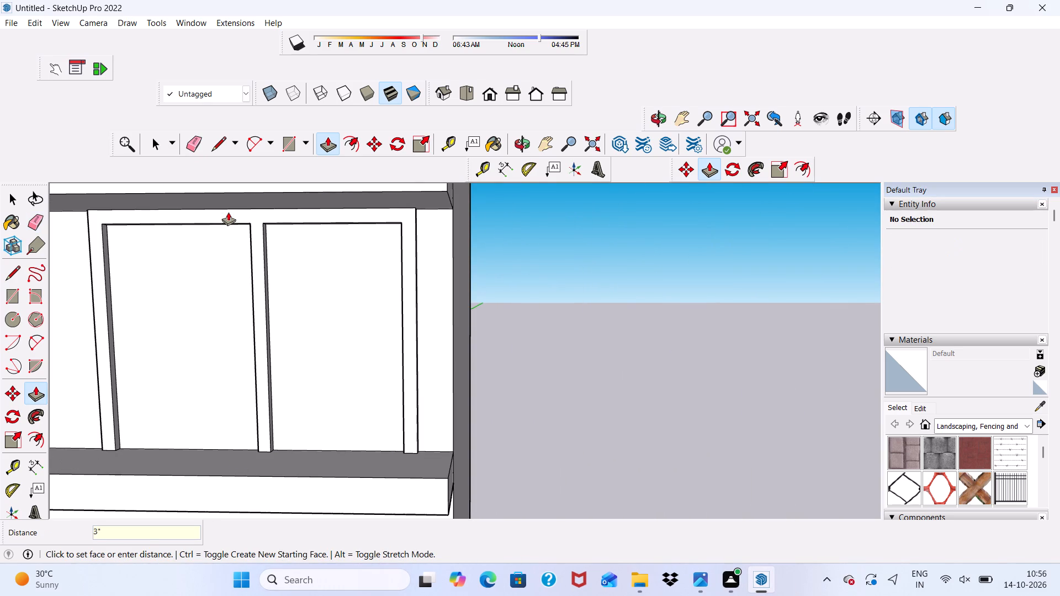
key(space)
Examine the third bay's mullioned window from several angles and distances.
scroll(229, 217, down, 9)
scroll(450, 201, up, 8)
scroll(370, 228, down, 1)
scroll(301, 238, down, 5)
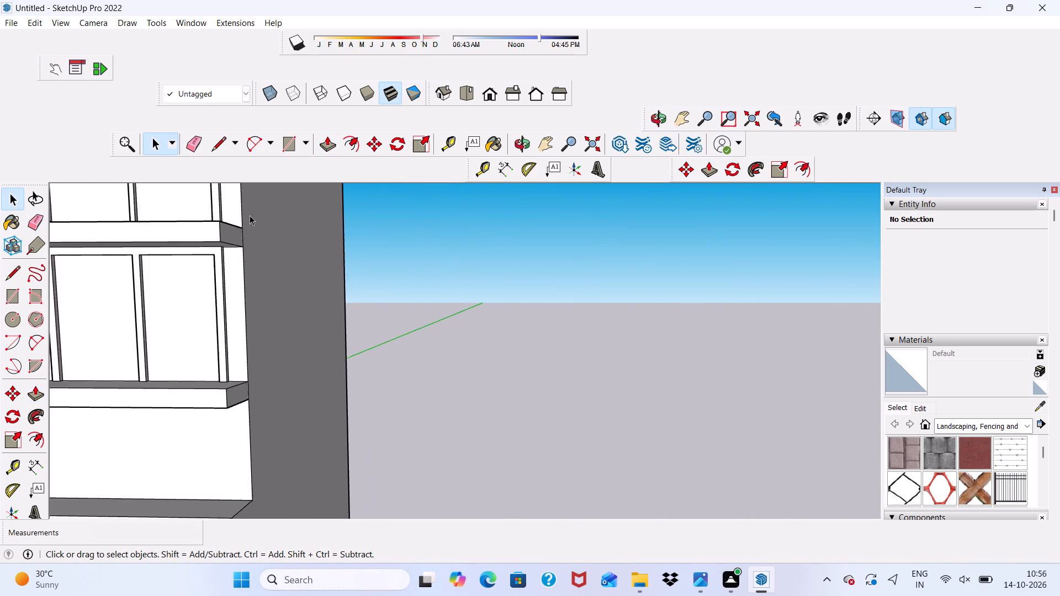
scroll(250, 215, down, 4)
drag(172, 226, 144, 239)
middle_drag(144, 239, 323, 260)
scroll(318, 260, down, 4)
click(396, 260)
scroll(375, 270, down, 4)
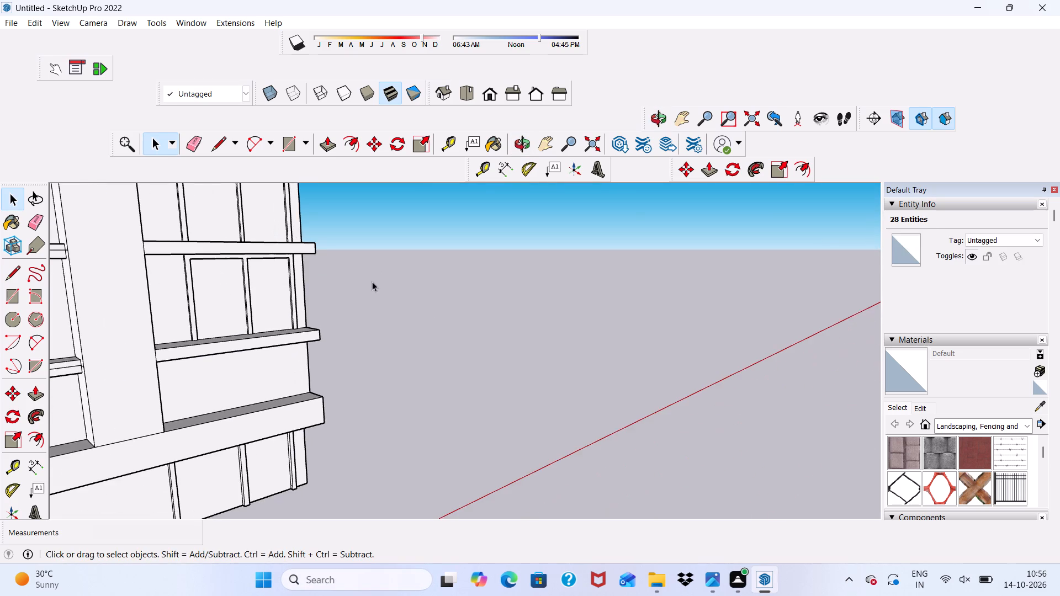
middle_drag(356, 327, 142, 310)
scroll(278, 283, up, 5)
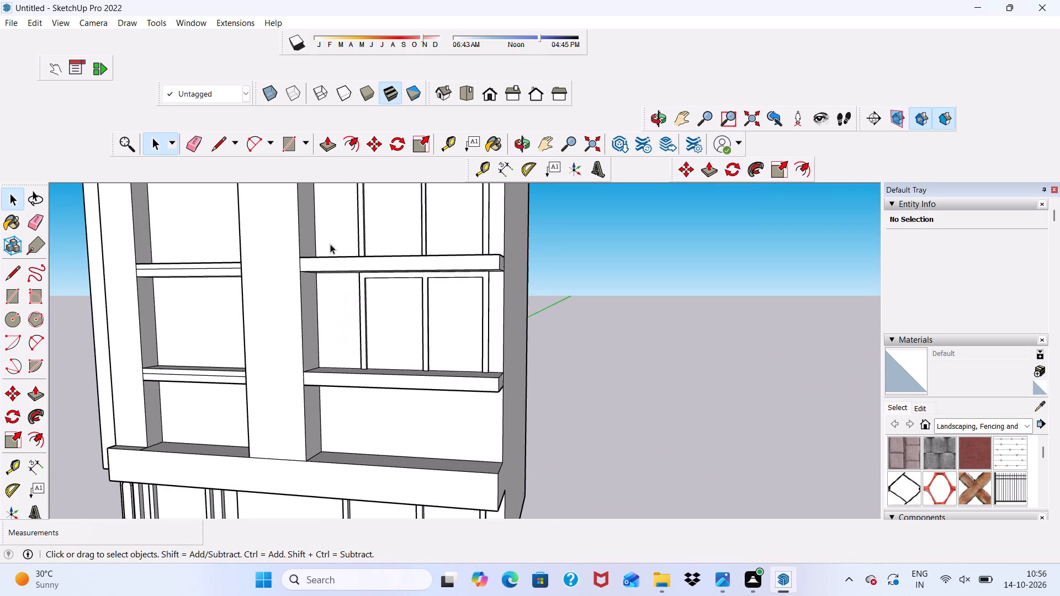
scroll(418, 316, up, 4)
scroll(526, 293, up, 4)
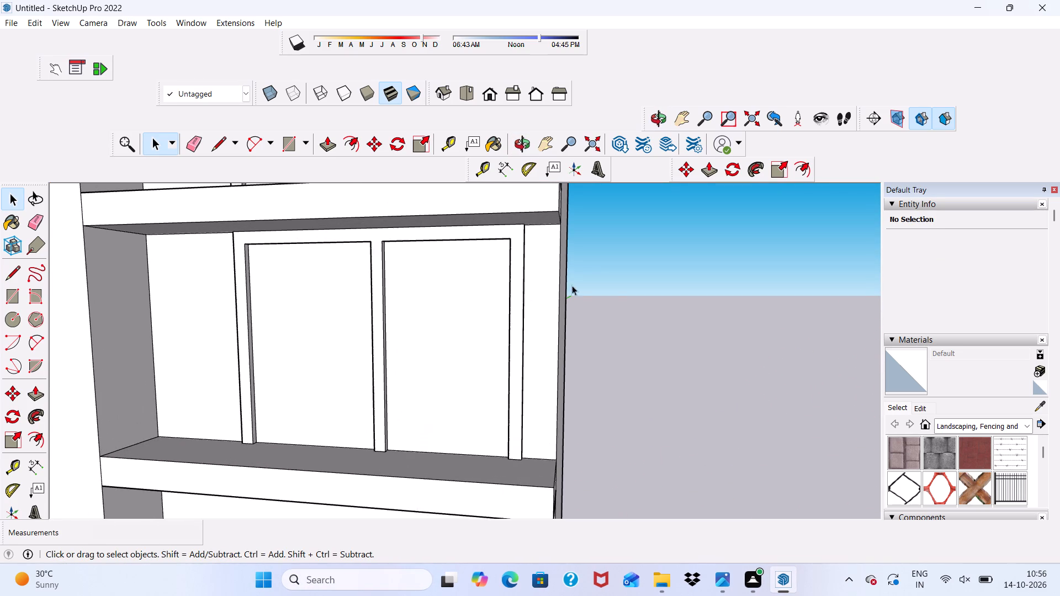
middle_drag(600, 296, 593, 294)
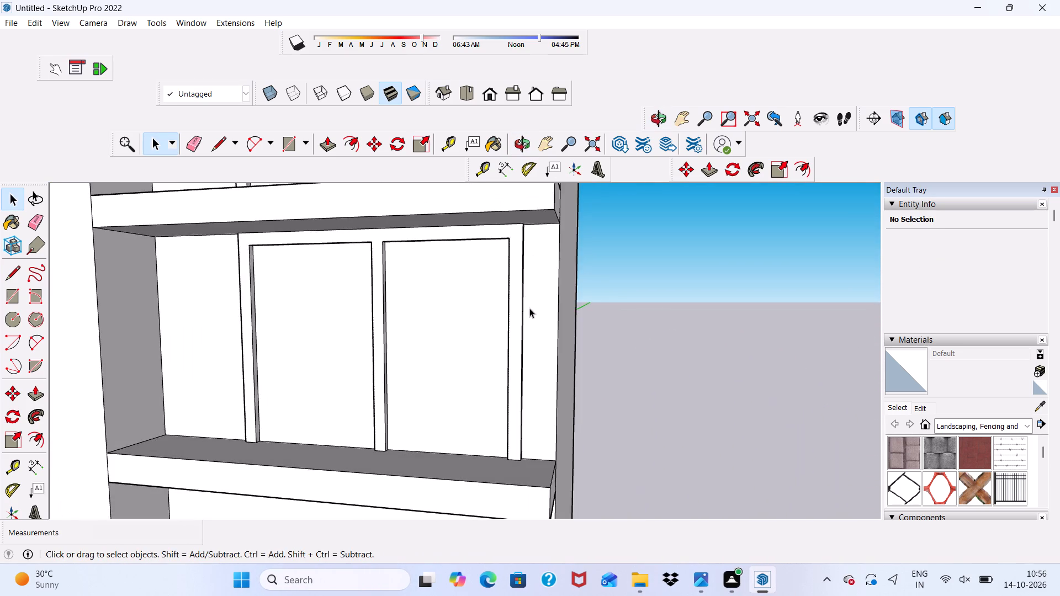
Draw a 4' 3 3/4" line along the fourth bay's back wall bottom edge from its corner beside the central pier.
scroll(447, 317, down, 10)
scroll(331, 345, down, 5)
middle_drag(311, 375, 391, 358)
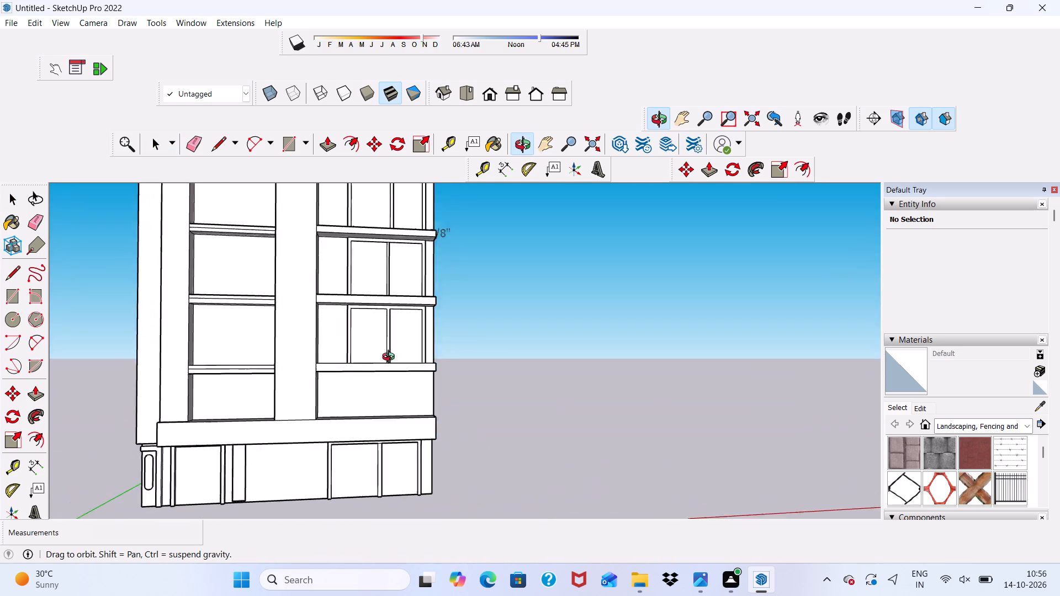
middle_drag(391, 358, 365, 371)
click(222, 147)
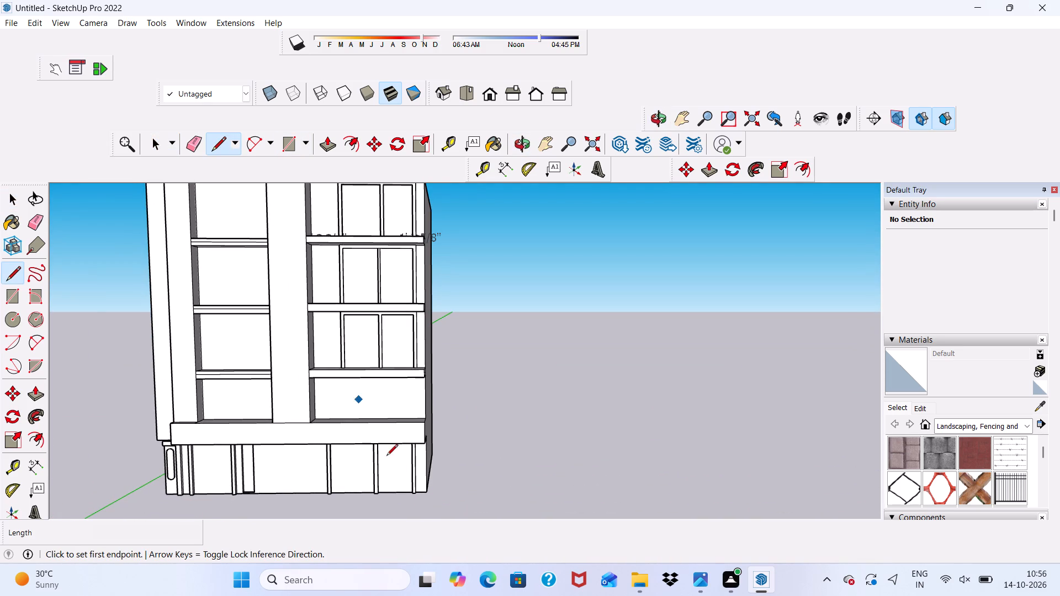
scroll(402, 501, up, 5)
scroll(311, 323, up, 14)
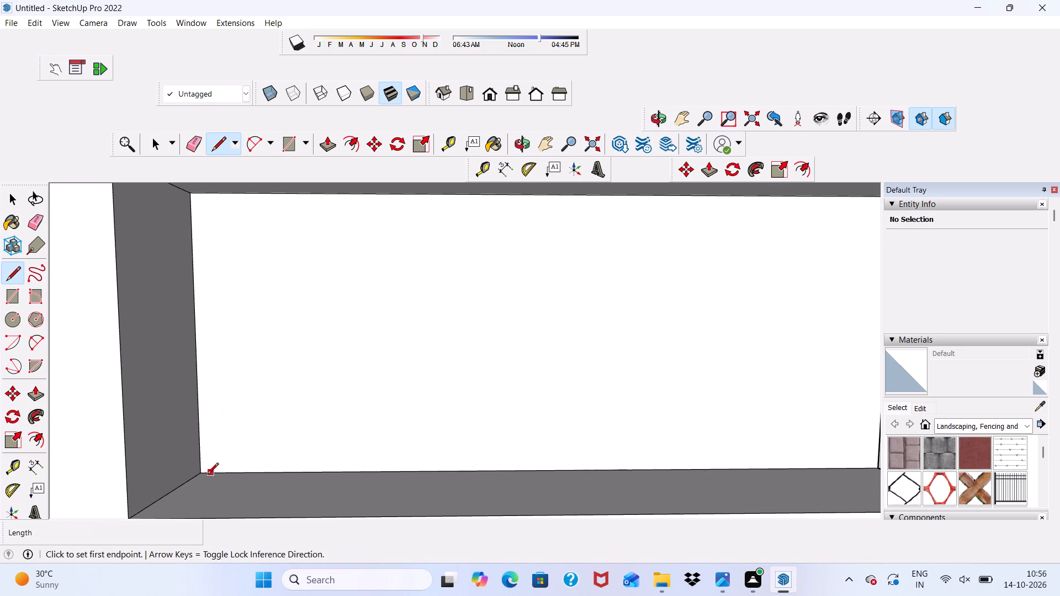
click(203, 473)
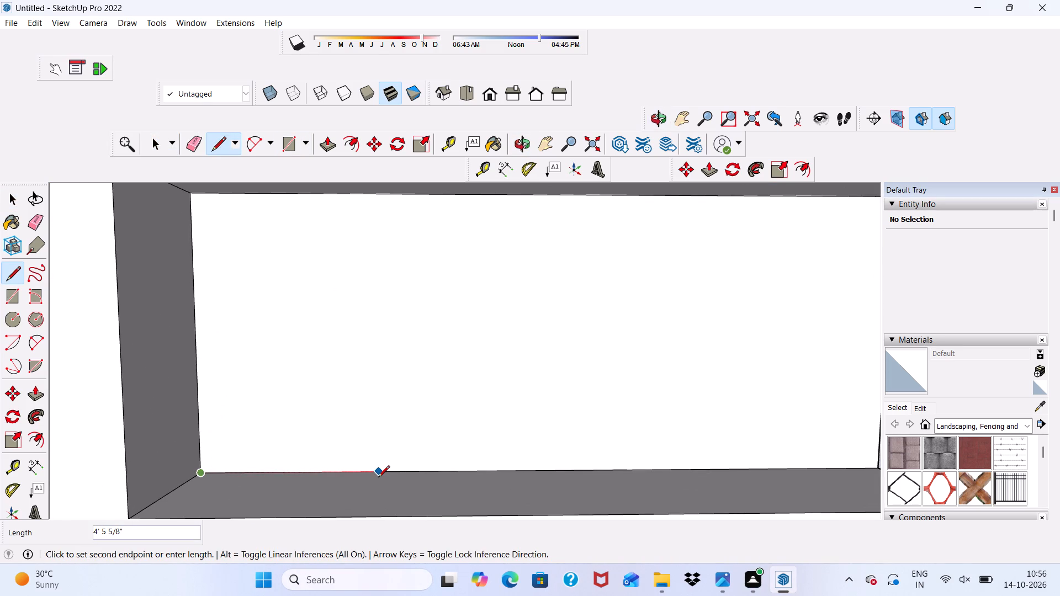
key(4)
key(apostrophe)
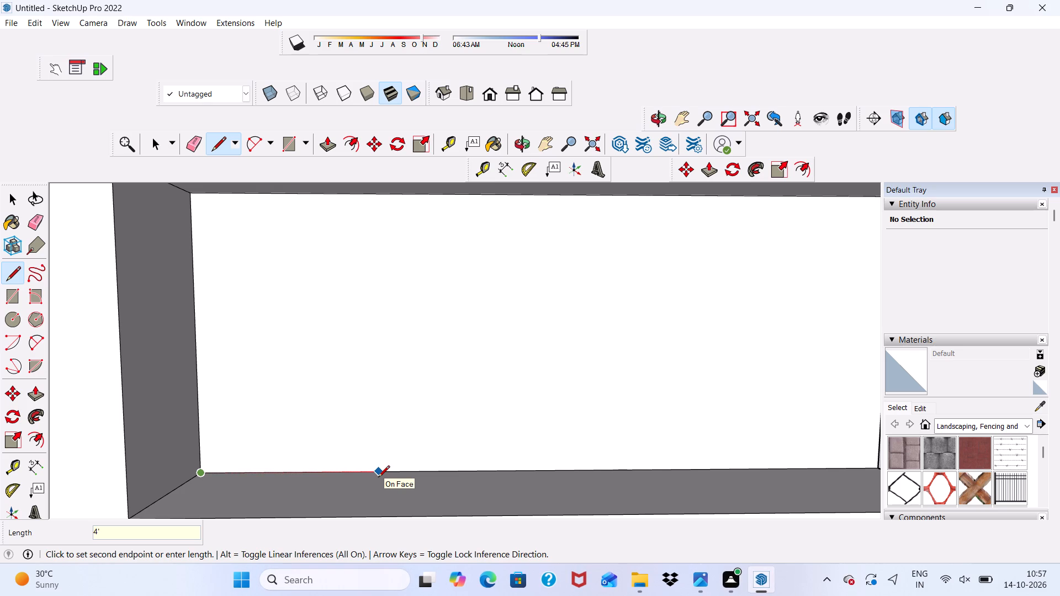
text(3 3/)
key(4)
click(378, 478)
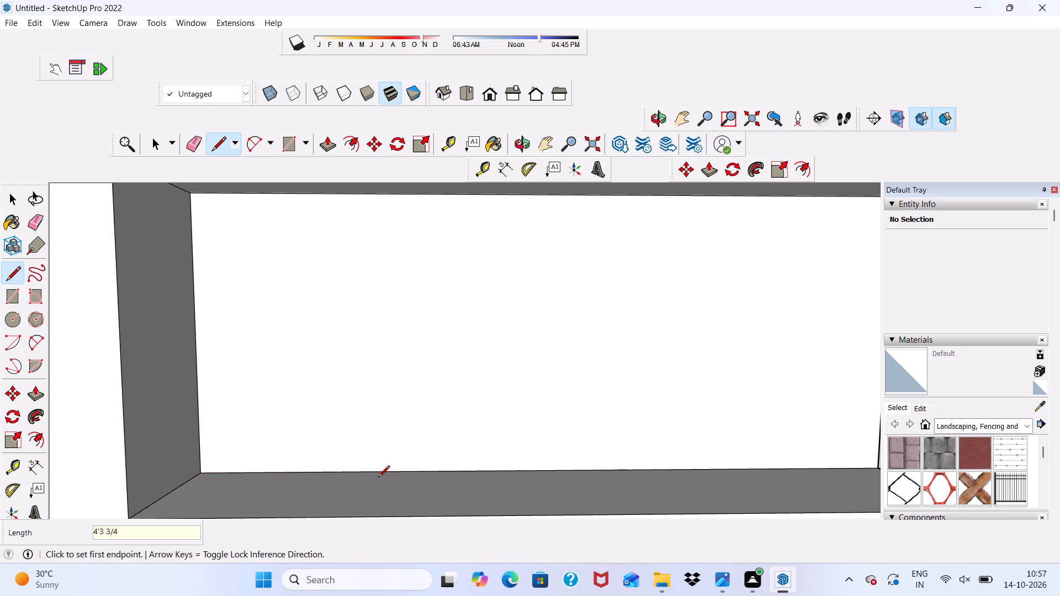
key(shift+quotedbl)
key(Return)
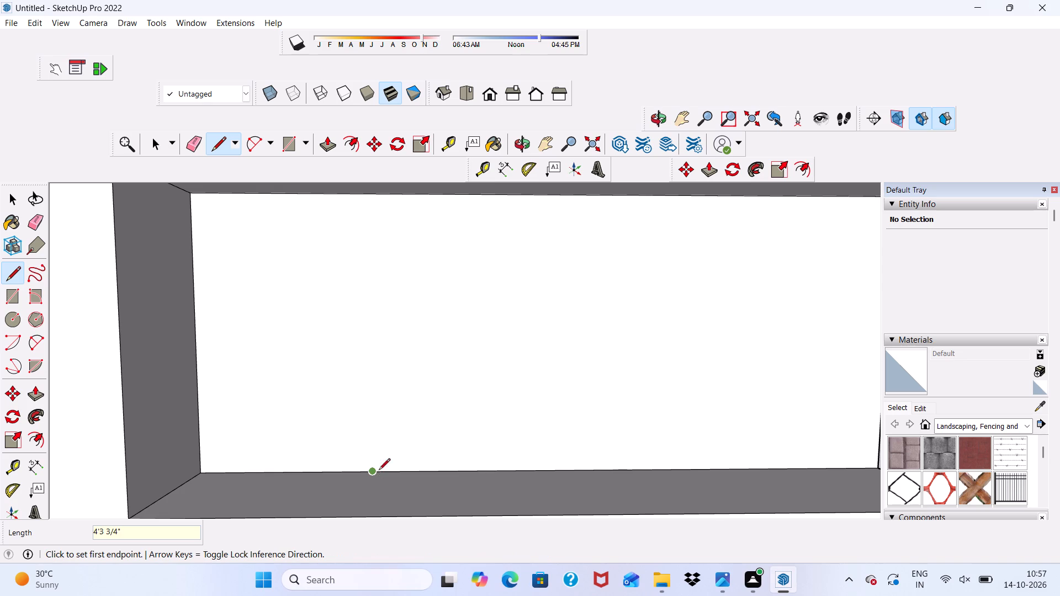
Draw a vertical line about 6' 11" from the 4' 3 3/4" point up to the underside of the ledge above.
click(374, 474)
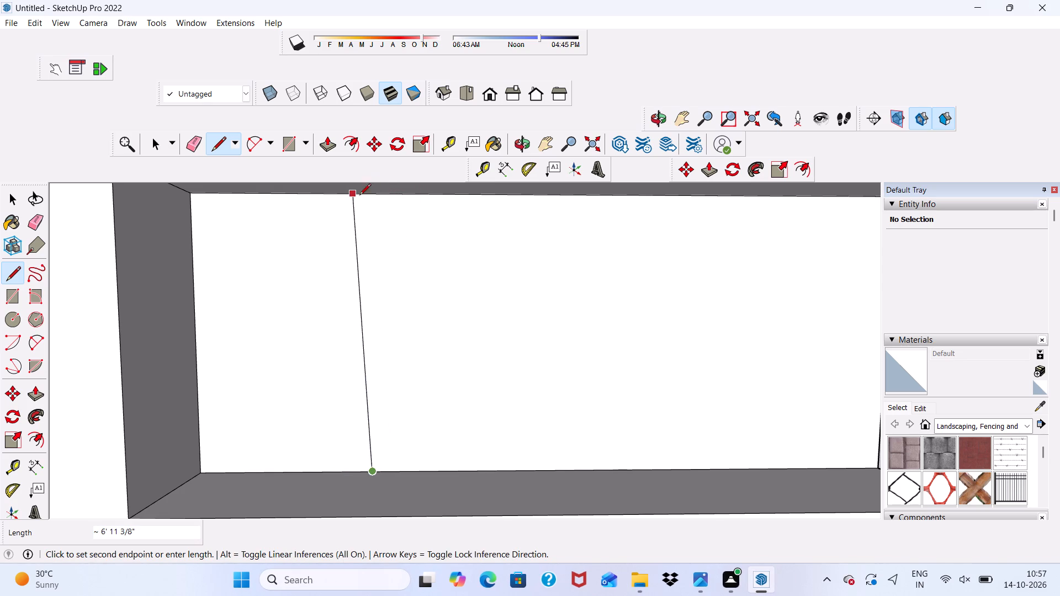
click(376, 196)
Draw a 1' 3 5/8" line along the fourth bay's back wall bottom edge from its outer corner.
scroll(368, 221, down, 6)
scroll(347, 315, down, 2)
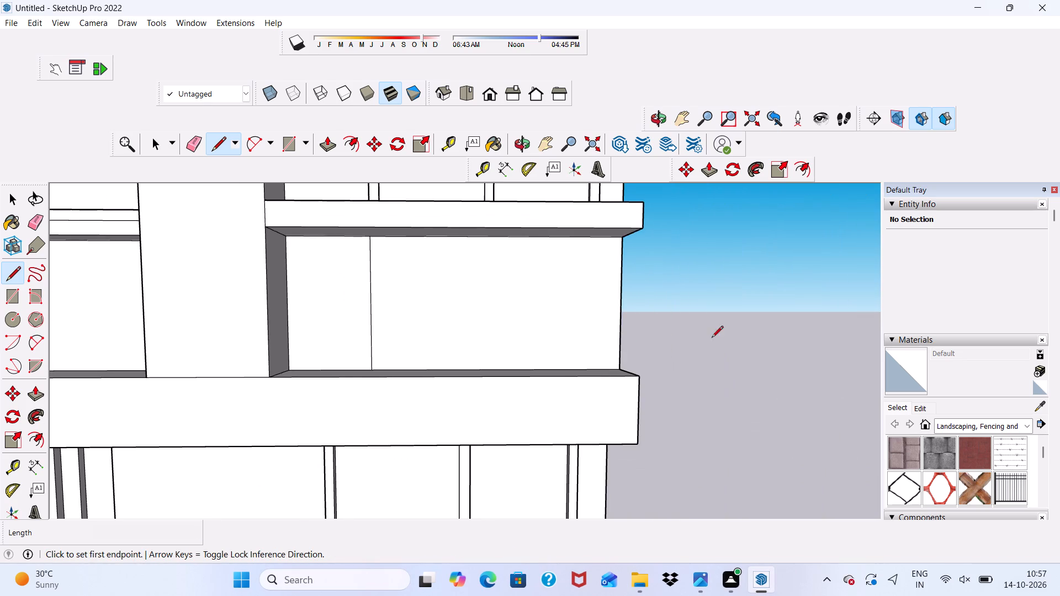
middle_drag(634, 356, 616, 428)
scroll(616, 428, up, 6)
scroll(607, 359, up, 5)
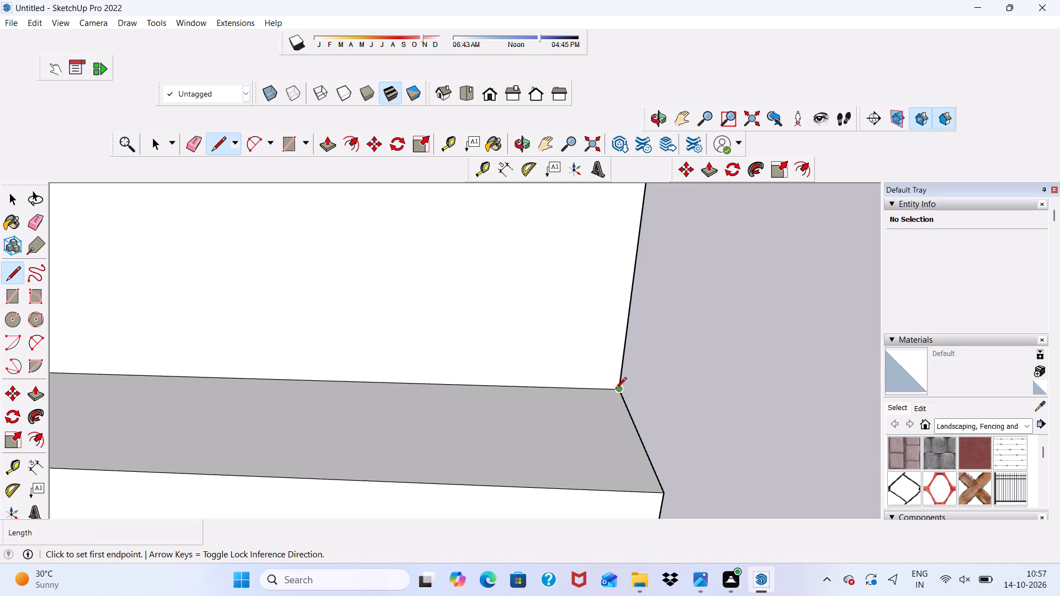
click(617, 390)
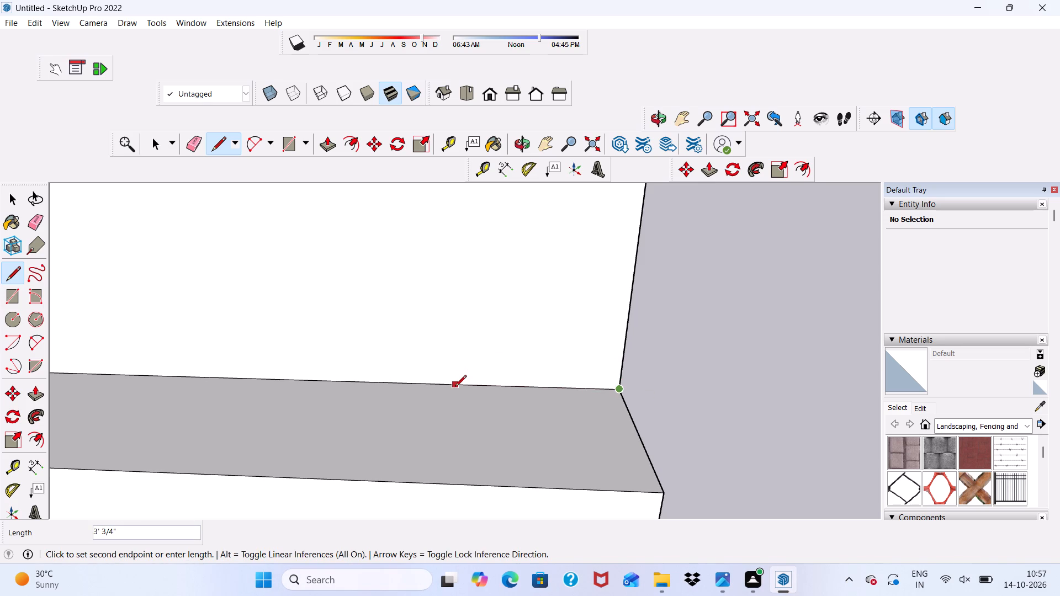
key(1)
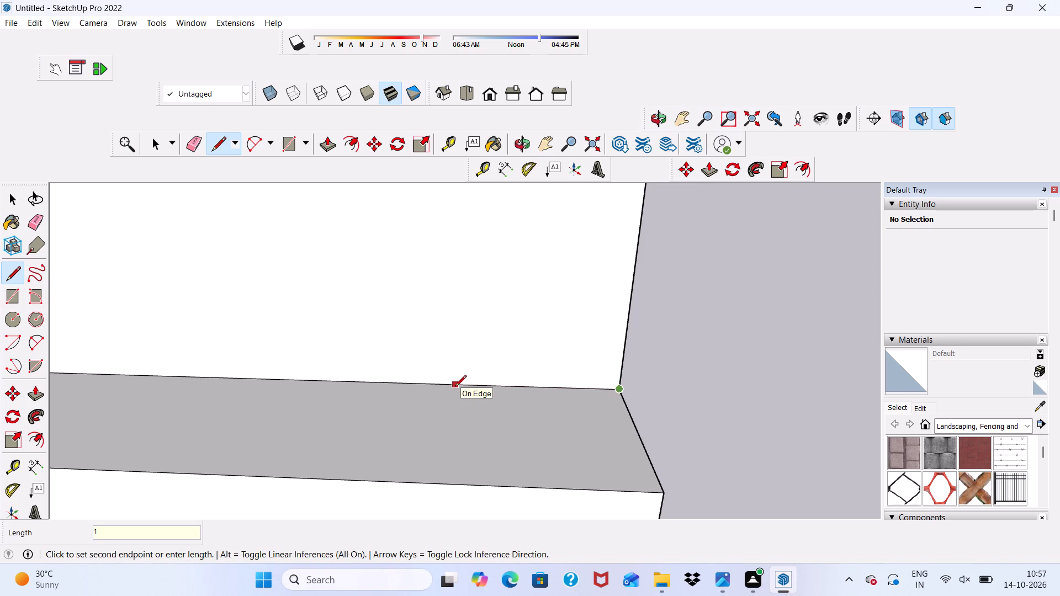
key(apostrophe)
key(3)
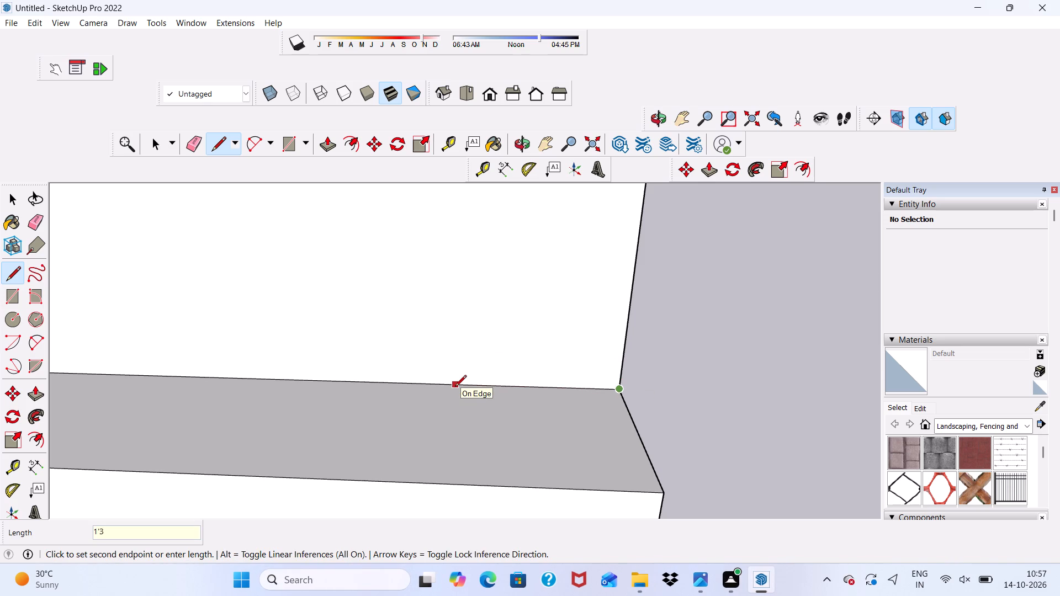
key(space)
text(5/8)
key(shift+quotedbl)
key(Return)
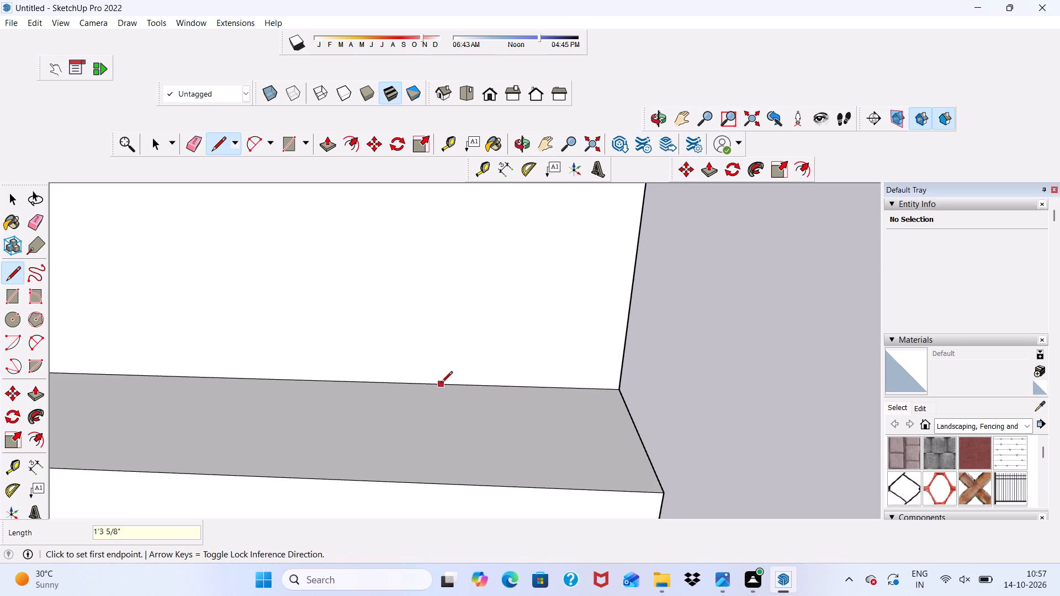
Draw a vertical line about 6' 11" from the 1' 3 5/8" point up to the underside of the ledge above.
click(549, 388)
scroll(543, 388, down, 16)
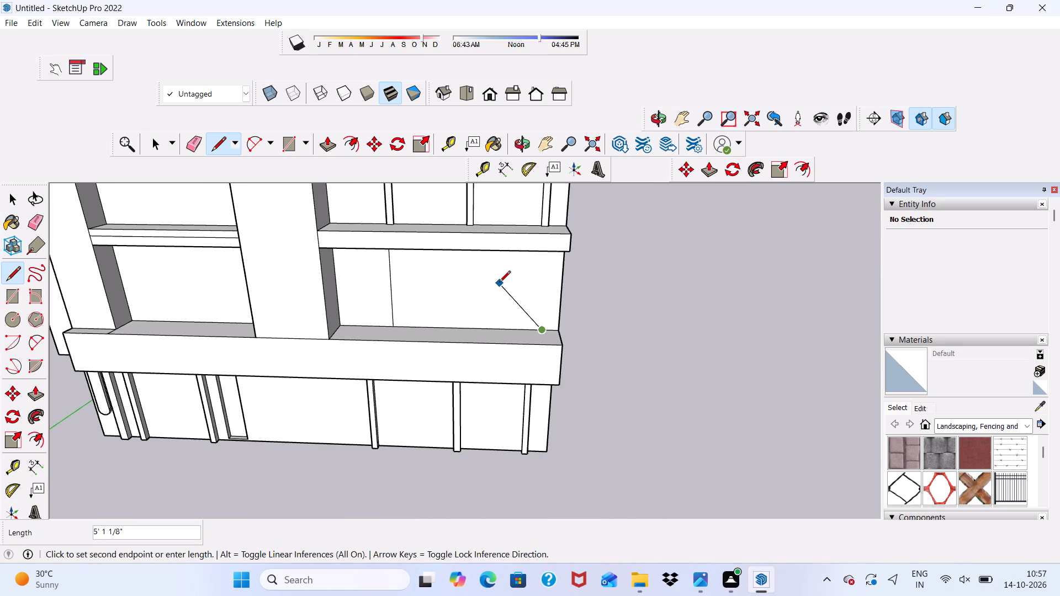
middle_drag(499, 257, 535, 177)
scroll(536, 264, up, 6)
scroll(542, 199, up, 2)
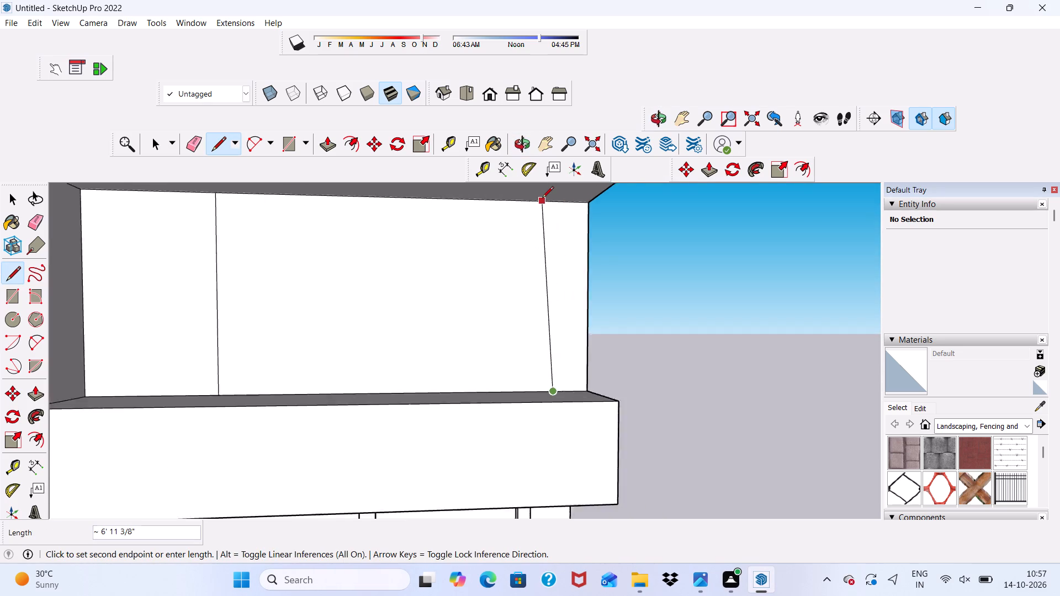
scroll(542, 199, up, 3)
click(555, 200)
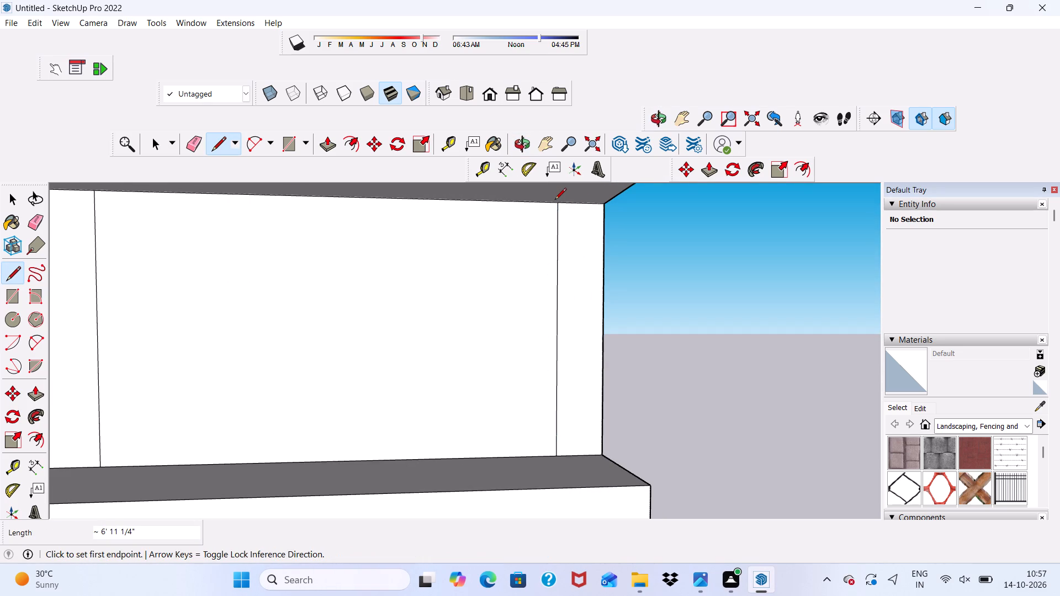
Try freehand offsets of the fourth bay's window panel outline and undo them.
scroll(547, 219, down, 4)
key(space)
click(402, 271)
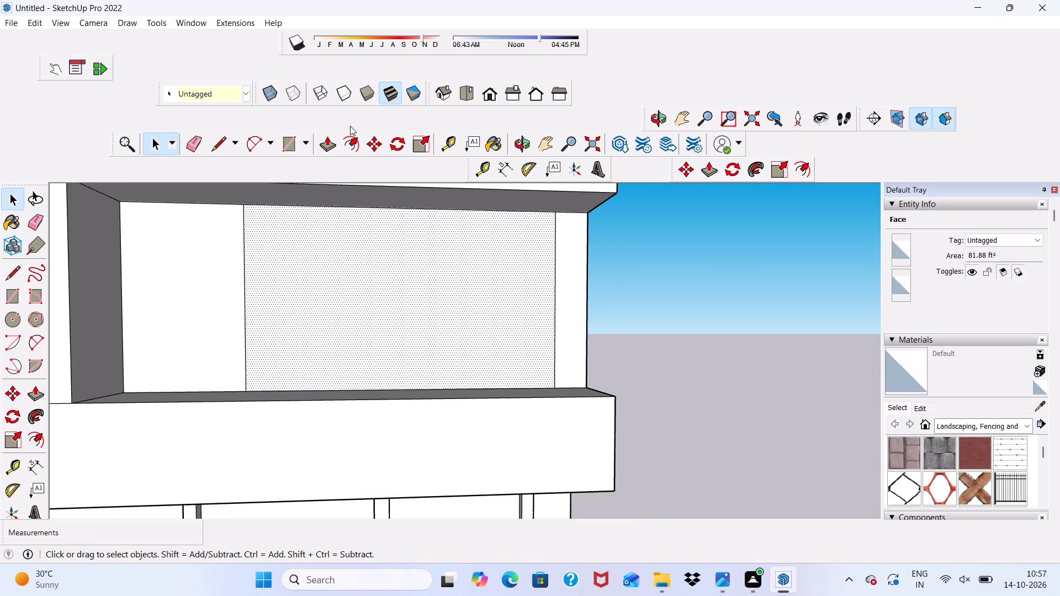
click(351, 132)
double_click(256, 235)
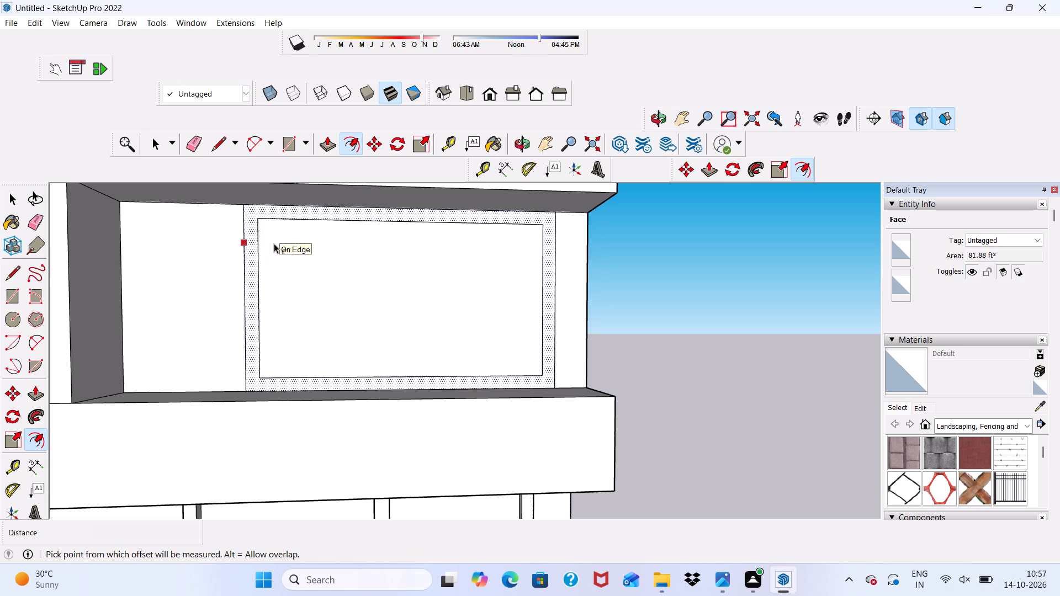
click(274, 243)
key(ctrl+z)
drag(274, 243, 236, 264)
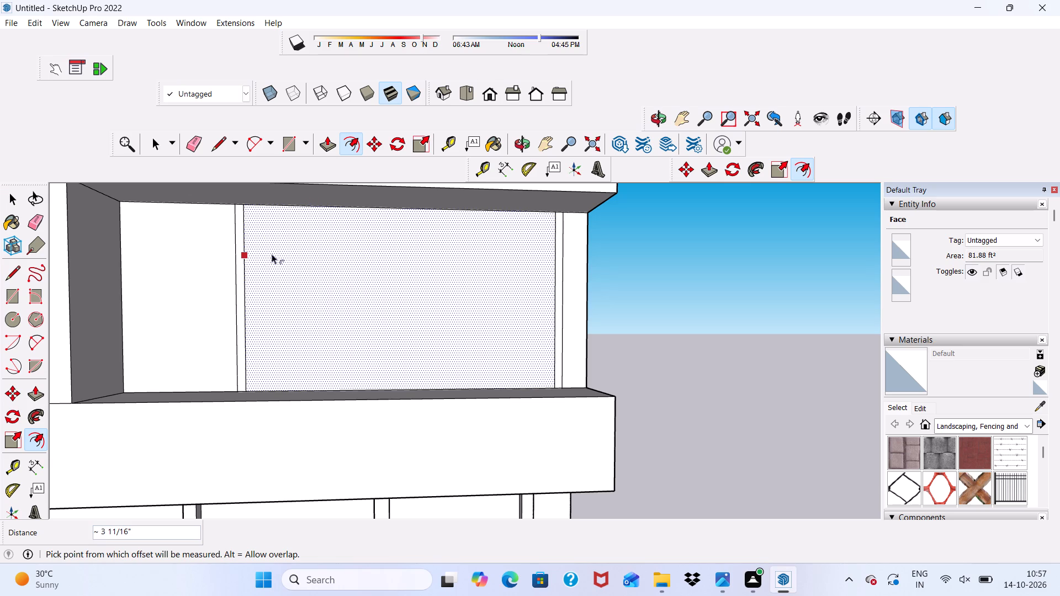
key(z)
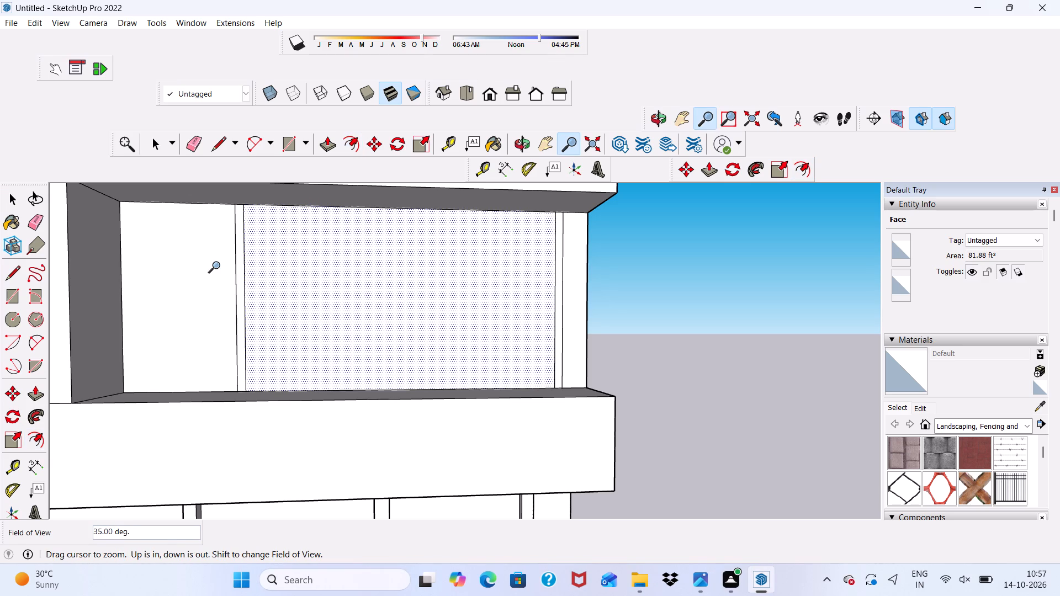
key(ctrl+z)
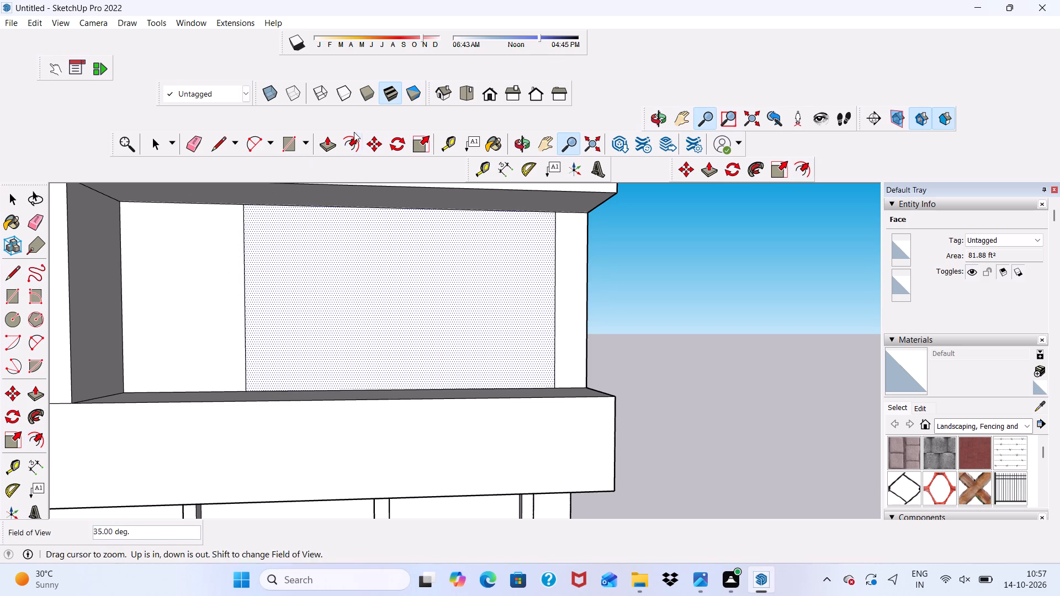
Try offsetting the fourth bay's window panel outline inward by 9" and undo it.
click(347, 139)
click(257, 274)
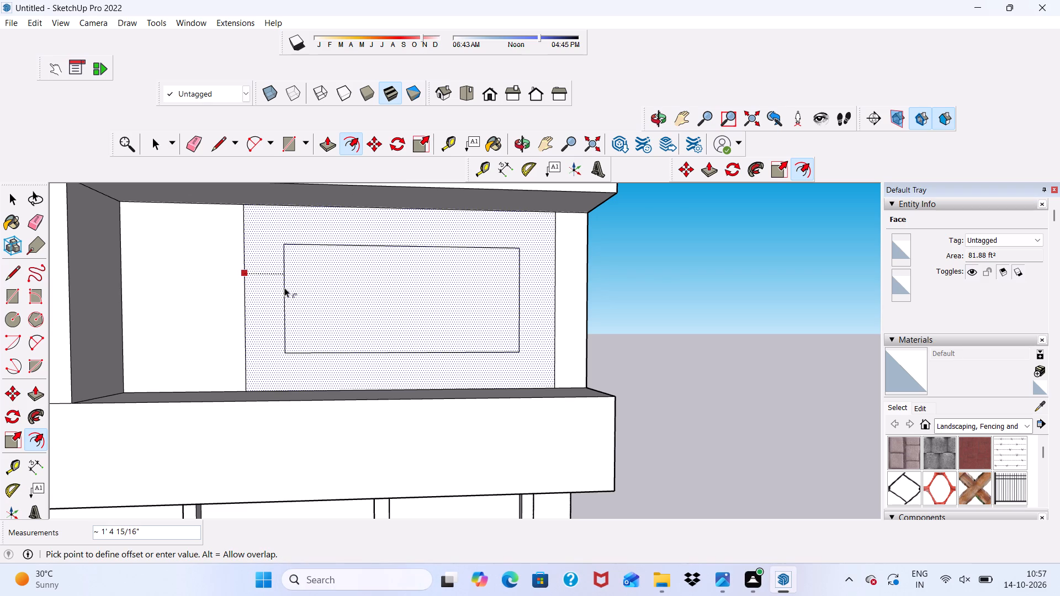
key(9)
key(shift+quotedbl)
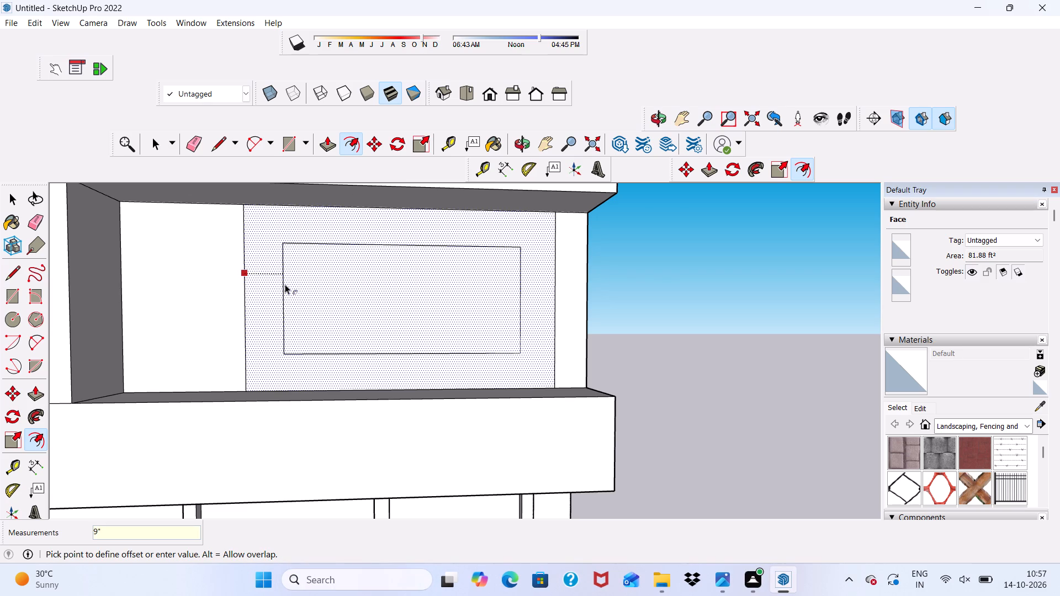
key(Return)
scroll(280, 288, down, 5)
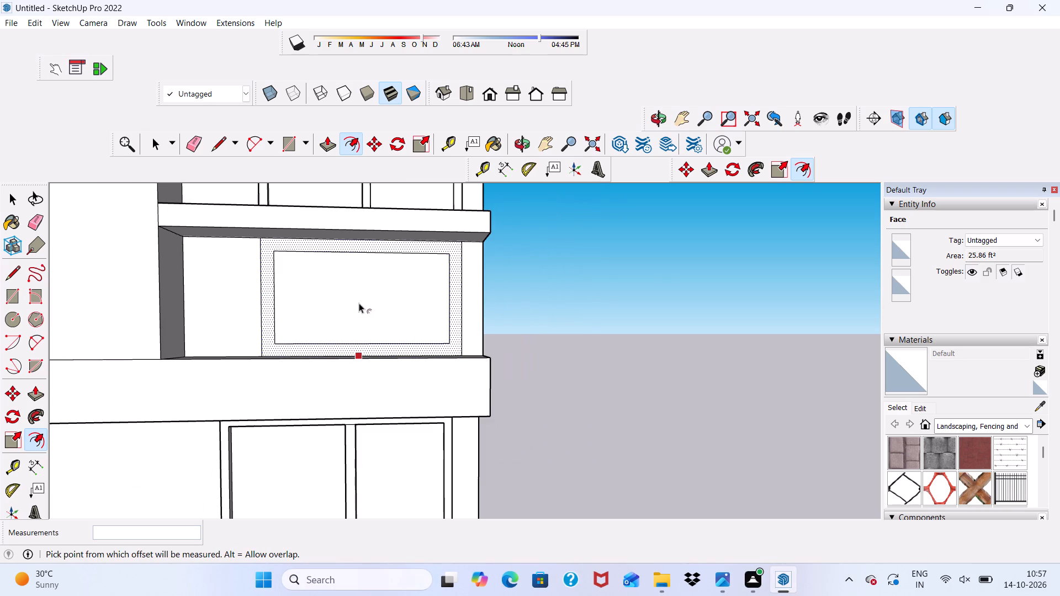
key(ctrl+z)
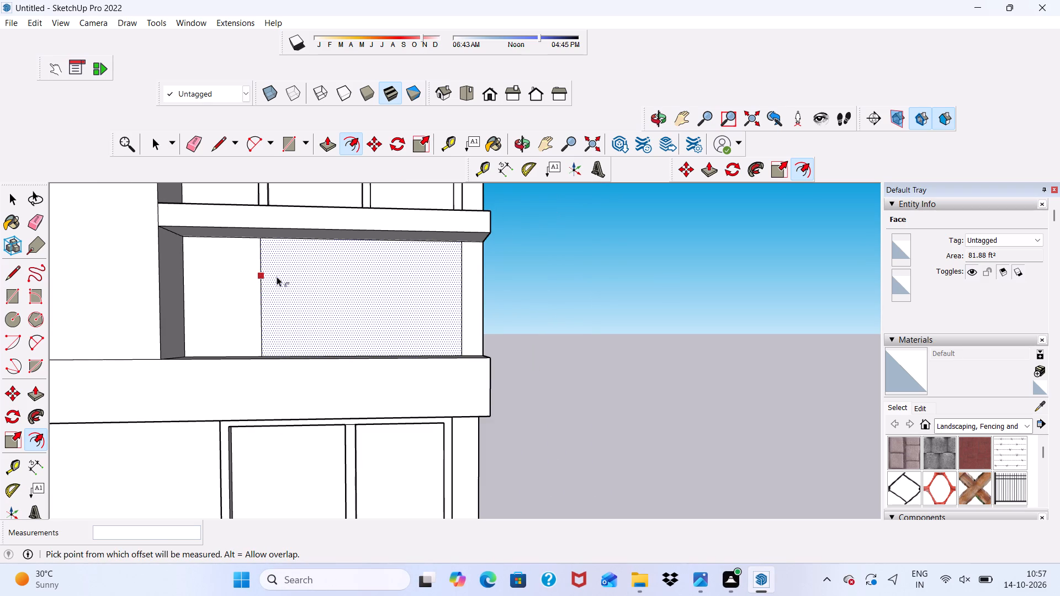
Offset the fourth bay's window panel outline inward by 6".
click(277, 276)
key(6)
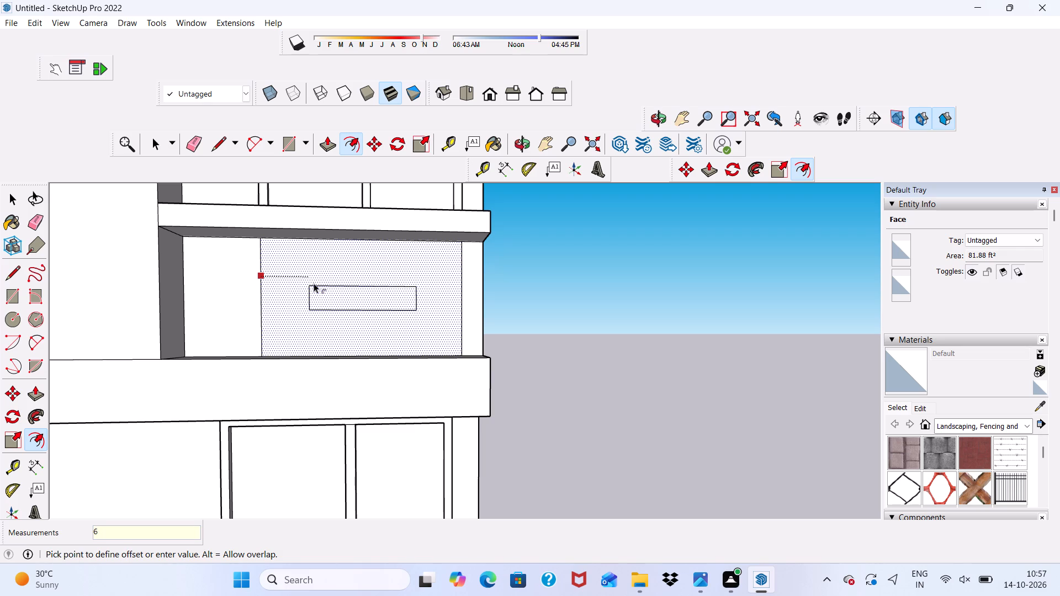
key(shift+quotedbl)
key(Return)
key(space)
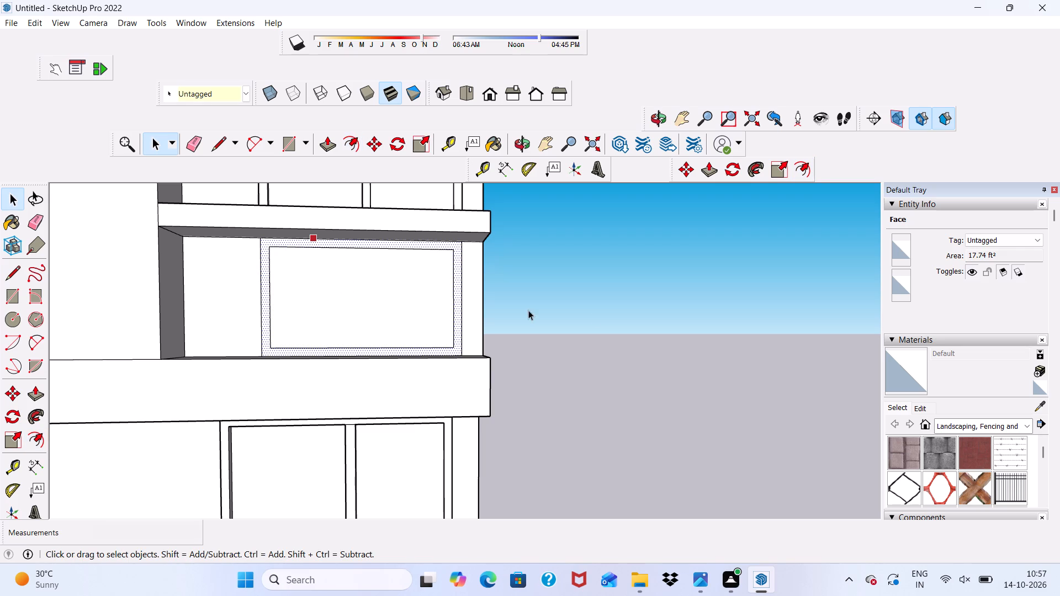
click(593, 313)
Draw 6" vertical lines from both lower corners of the inner rectangle down to the back wall's bottom edge.
scroll(446, 298, up, 6)
scroll(431, 300, down, 6)
middle_drag(393, 385, 352, 396)
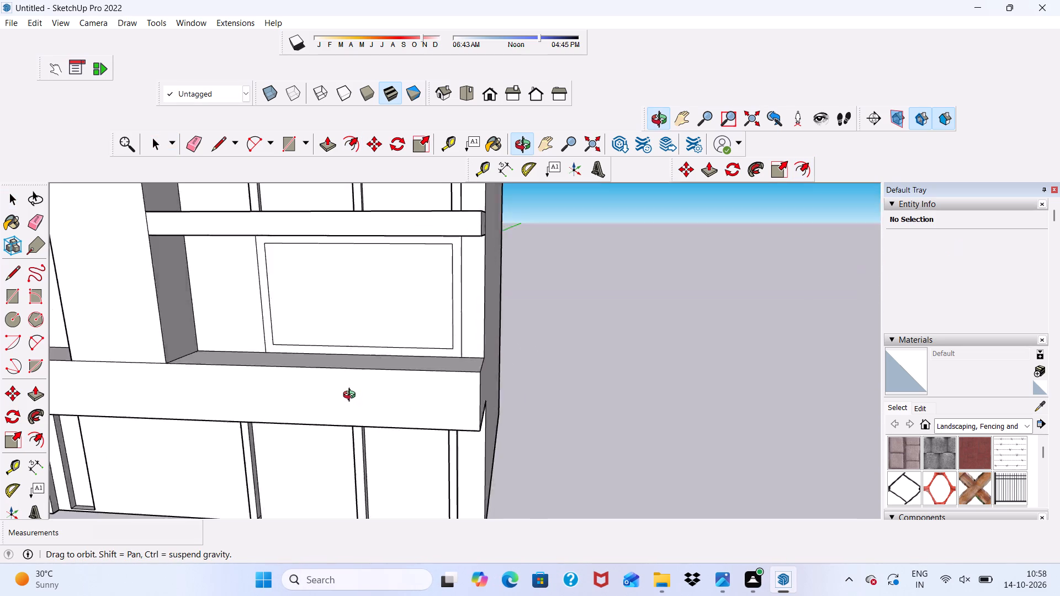
middle_drag(352, 396, 355, 372)
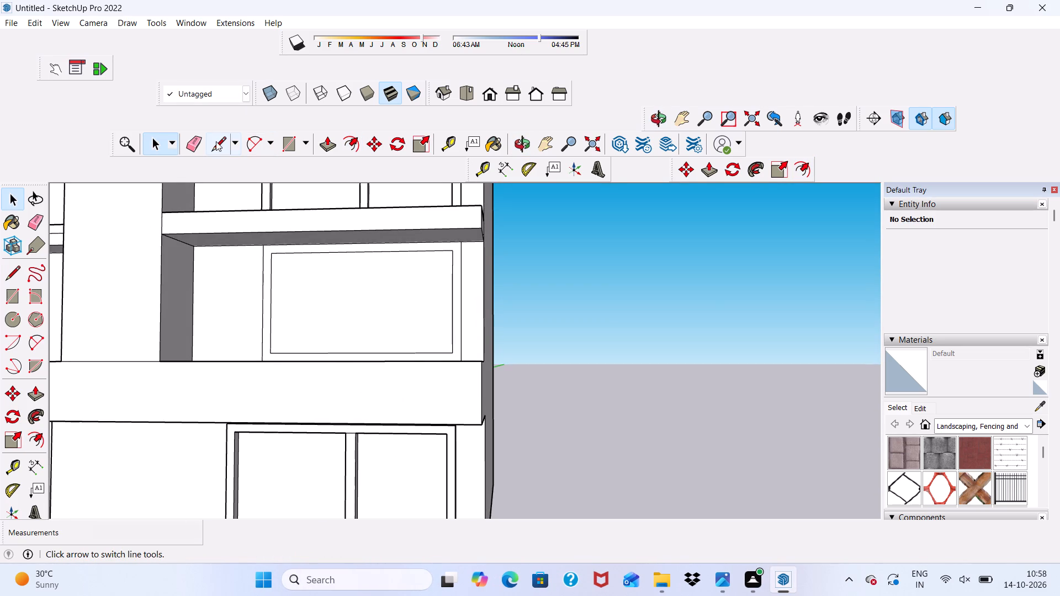
click(216, 141)
scroll(216, 210, down, 1)
scroll(210, 264, up, 7)
scroll(203, 243, down, 2)
scroll(315, 363, up, 11)
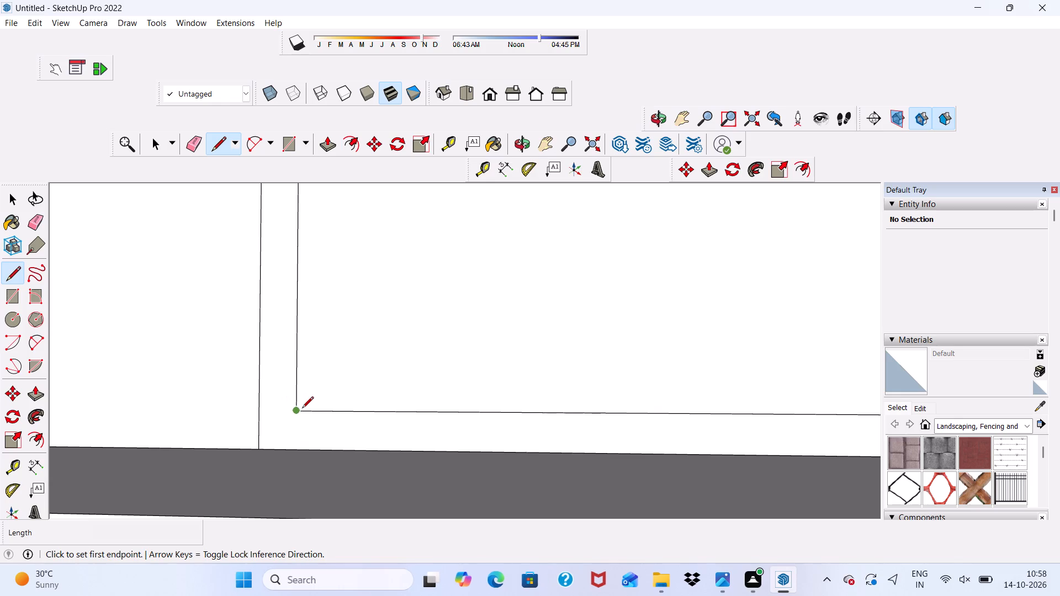
click(297, 413)
click(289, 449)
scroll(251, 352, down, 3)
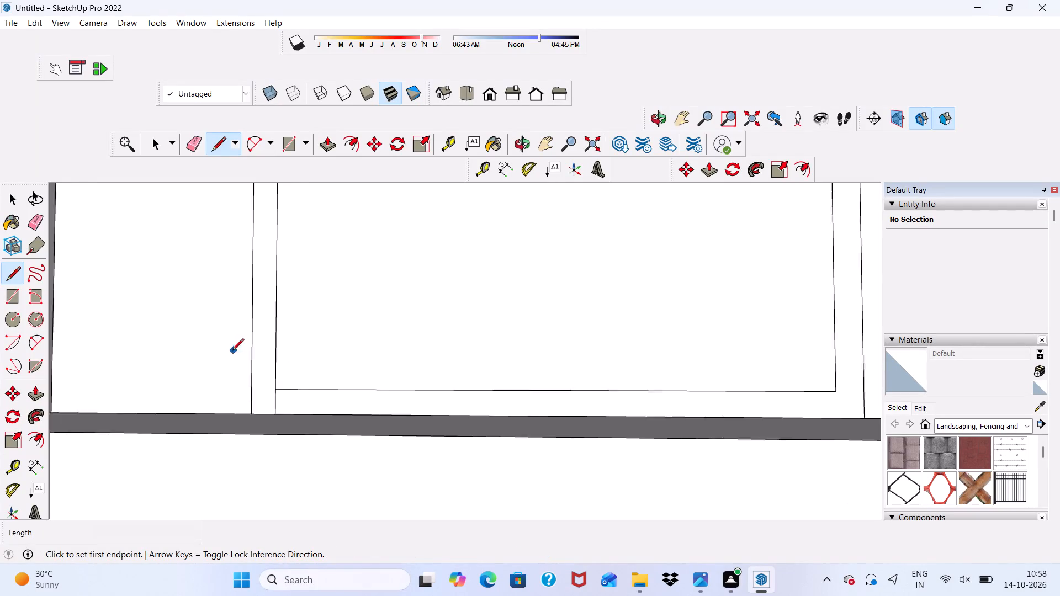
scroll(232, 351, down, 8)
scroll(591, 401, up, 6)
click(616, 380)
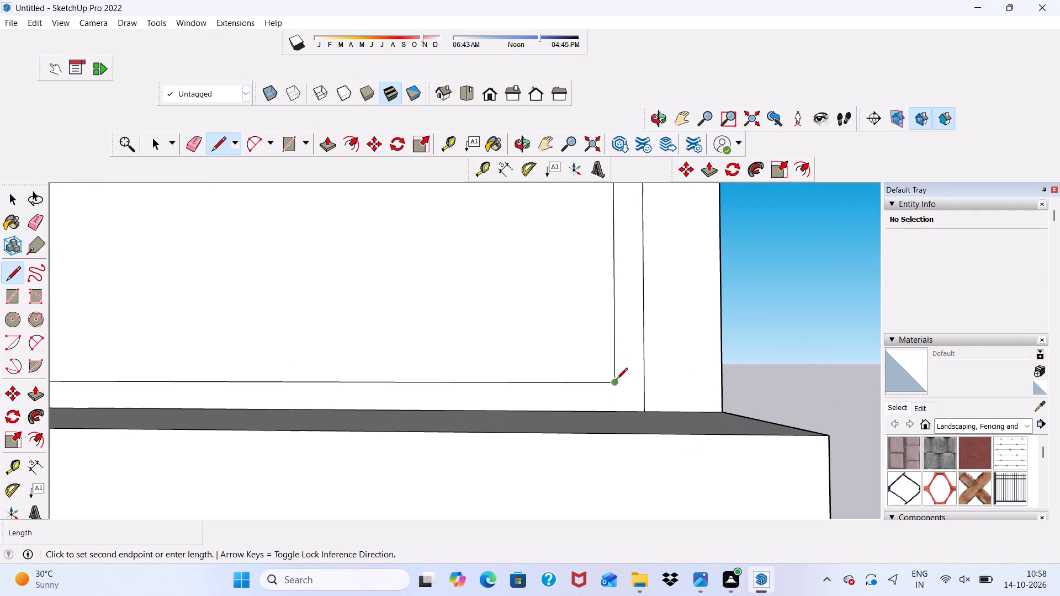
click(616, 413)
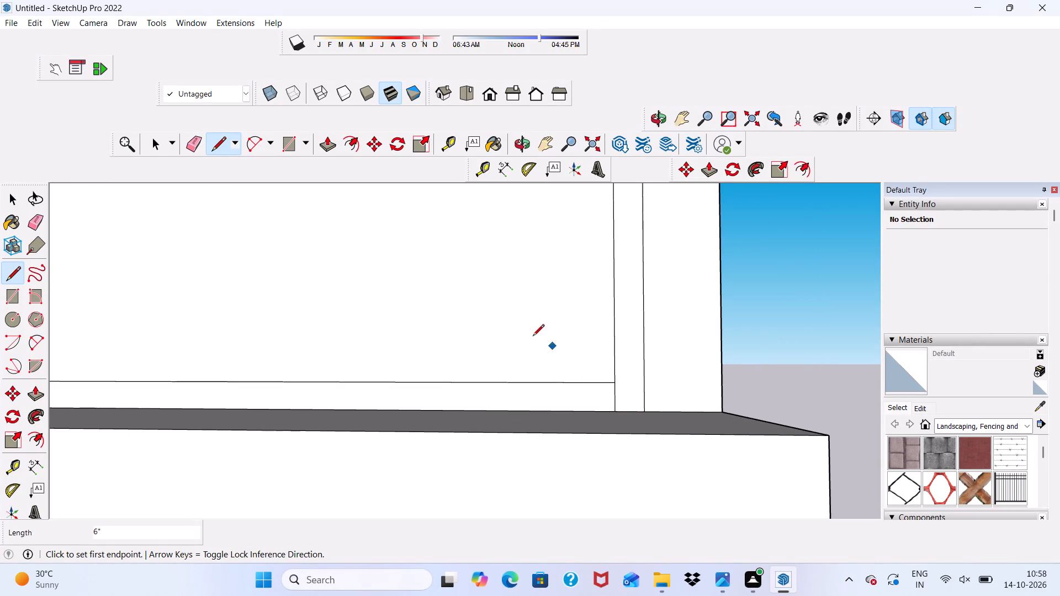
key(space)
Erase the inner rectangle's bottom edge between the two short vertical lines, leaving a three-sided window frame.
drag(189, 136, 195, 144)
drag(319, 345, 328, 395)
drag(332, 385, 334, 392)
drag(338, 376, 340, 384)
scroll(342, 368, down, 5)
scroll(454, 322, down, 5)
scroll(631, 260, up, 4)
key(space)
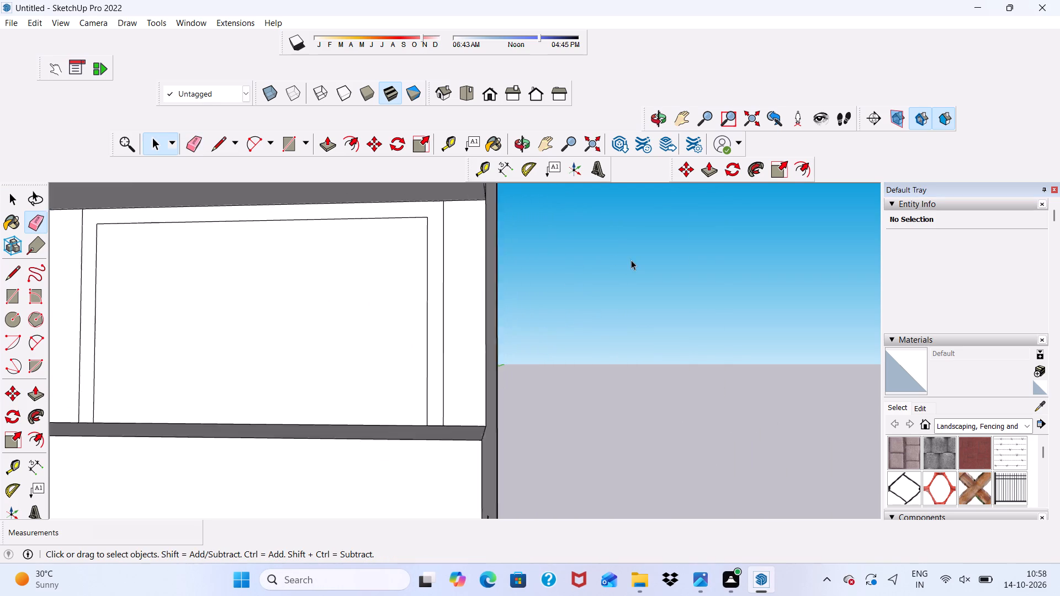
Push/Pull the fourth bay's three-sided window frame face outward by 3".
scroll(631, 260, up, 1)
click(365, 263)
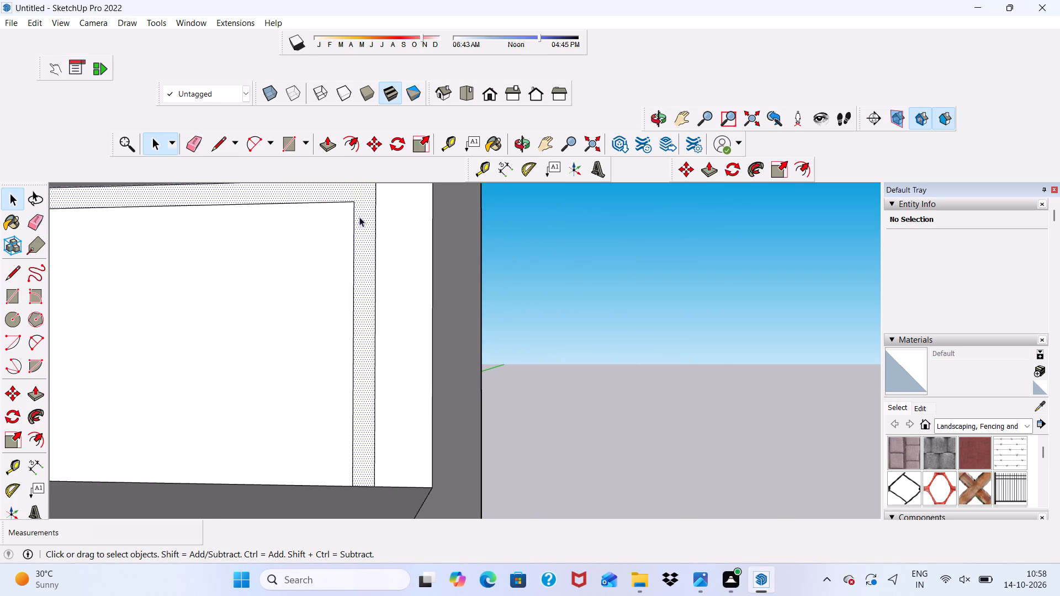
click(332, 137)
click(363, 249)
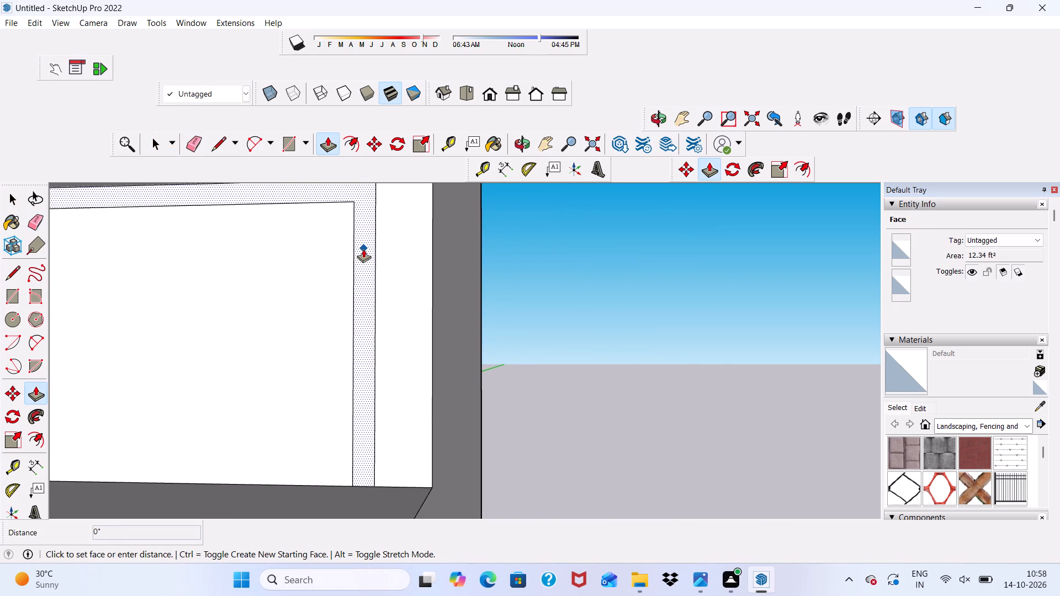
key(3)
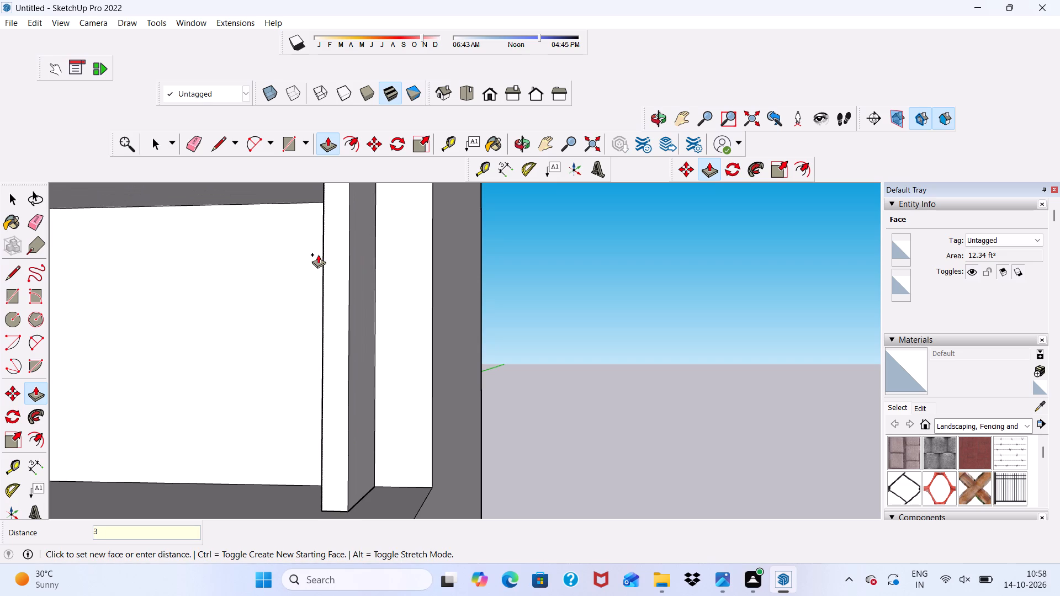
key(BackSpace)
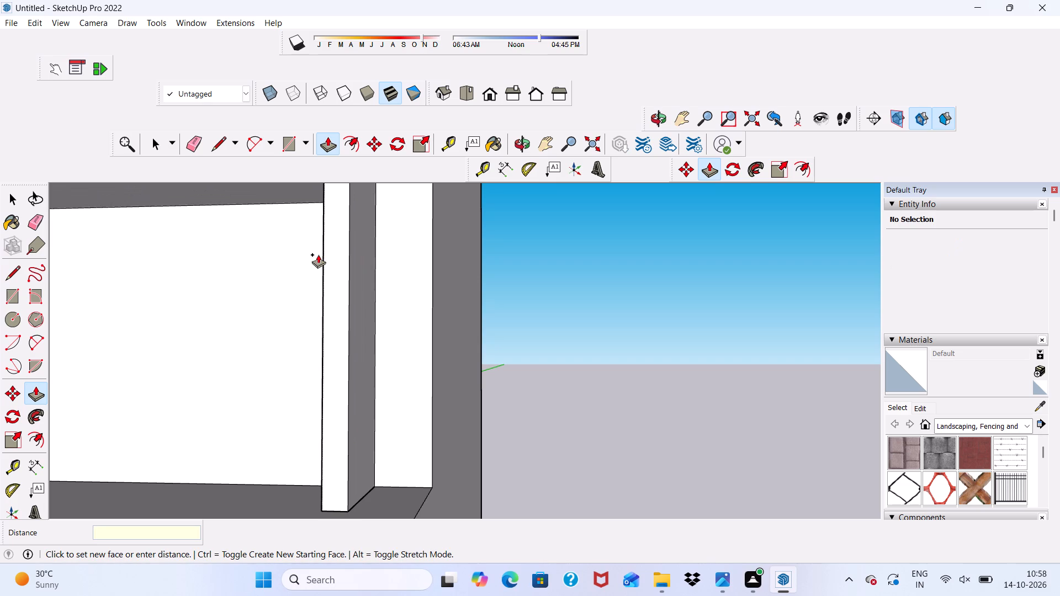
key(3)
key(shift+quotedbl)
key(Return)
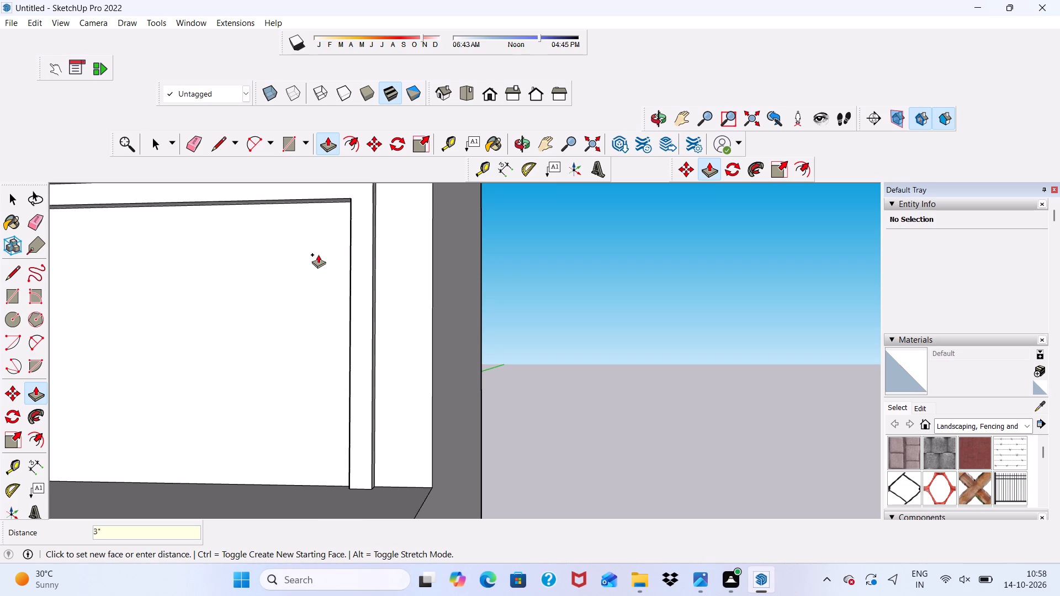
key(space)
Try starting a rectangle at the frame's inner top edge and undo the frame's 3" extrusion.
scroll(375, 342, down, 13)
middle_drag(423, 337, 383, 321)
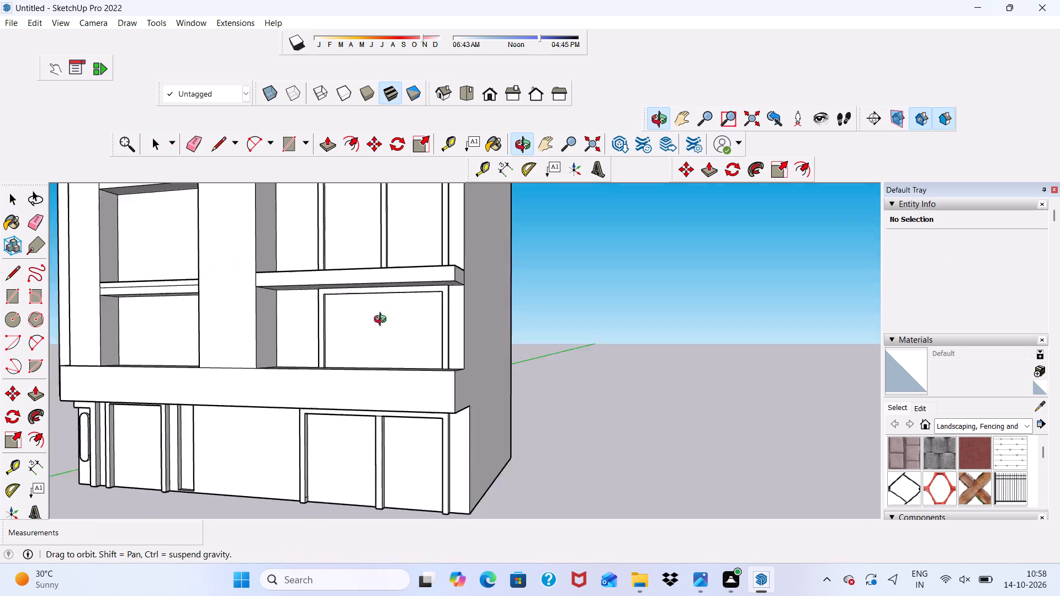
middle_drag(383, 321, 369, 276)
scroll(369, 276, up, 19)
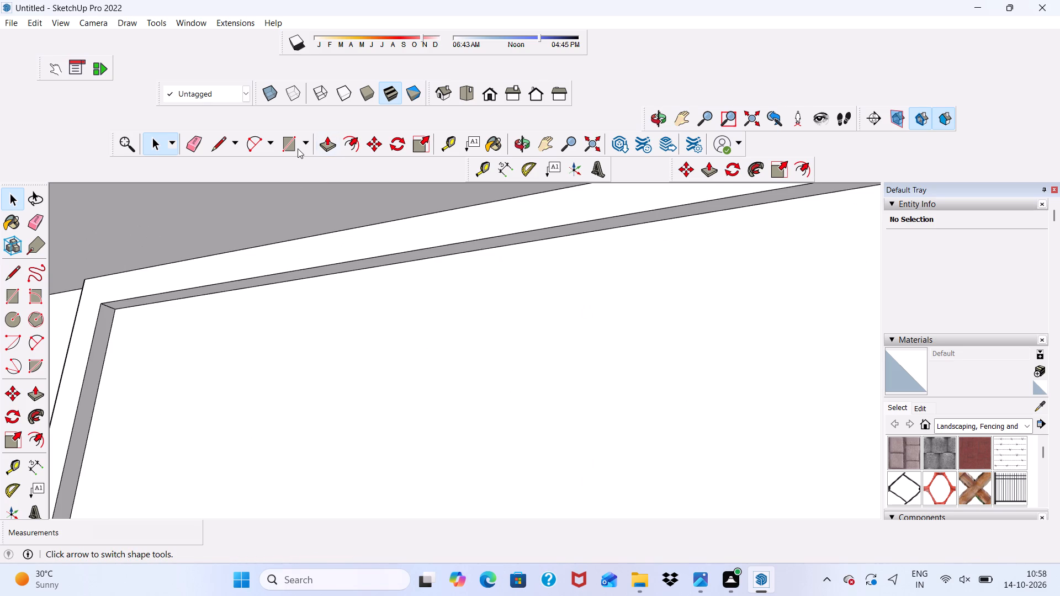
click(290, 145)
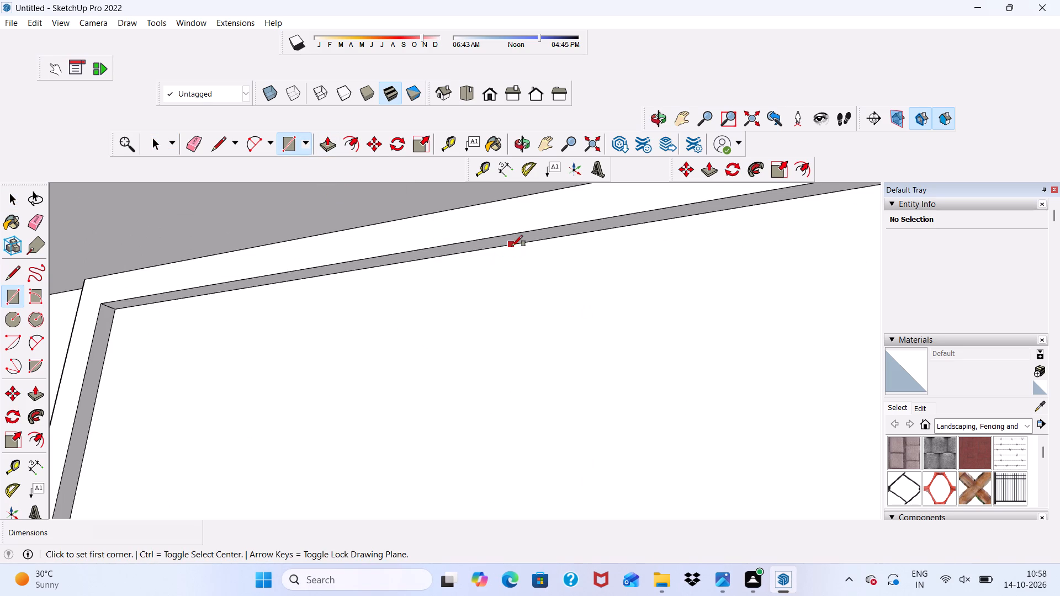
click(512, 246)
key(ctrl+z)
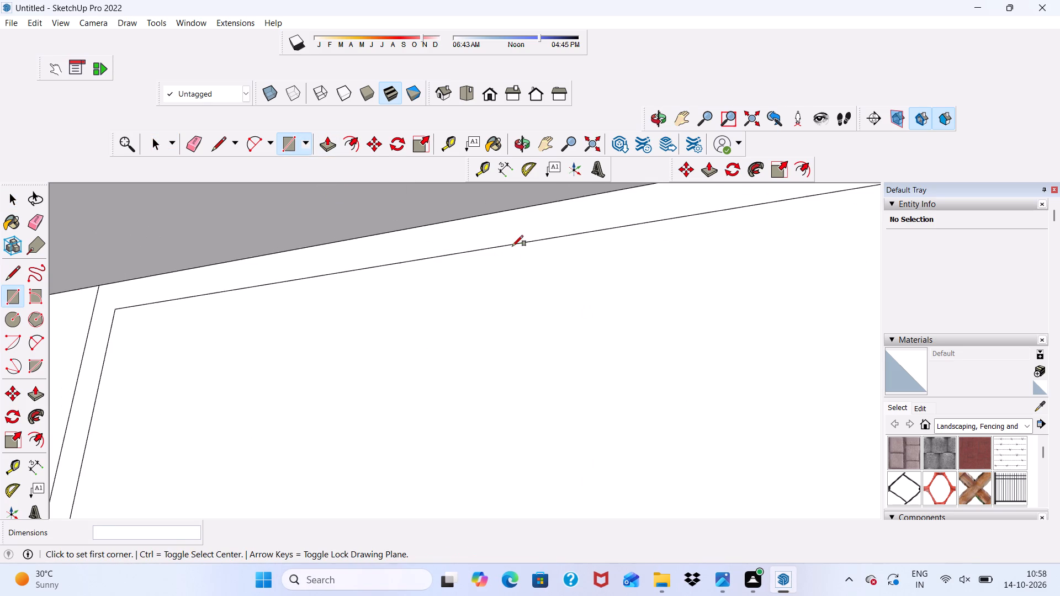
Push/Pull the fourth bay's three-sided window frame face outward by 3" again.
key(space)
click(196, 275)
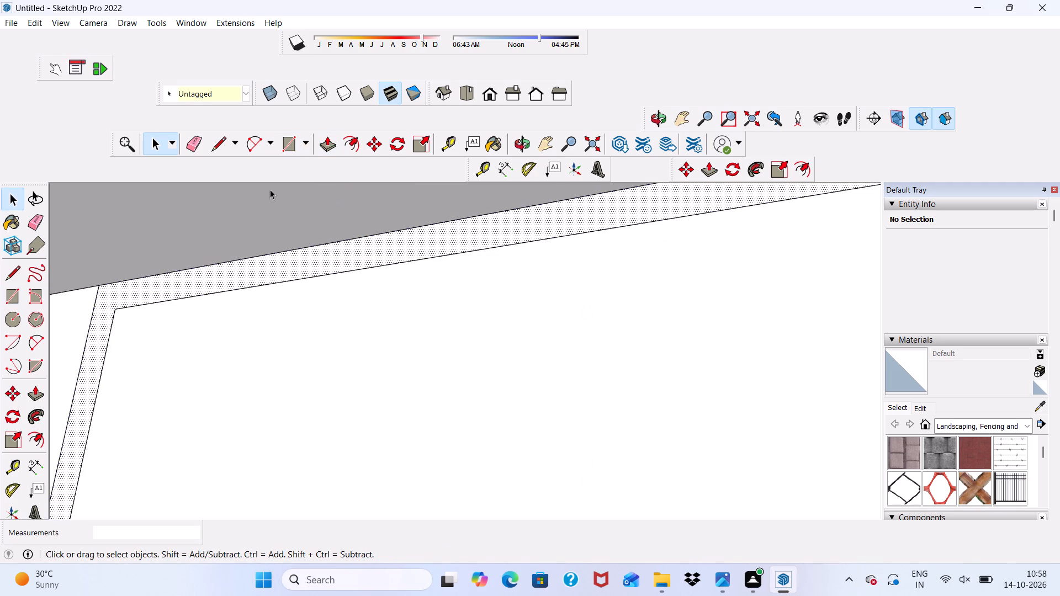
click(335, 143)
click(322, 255)
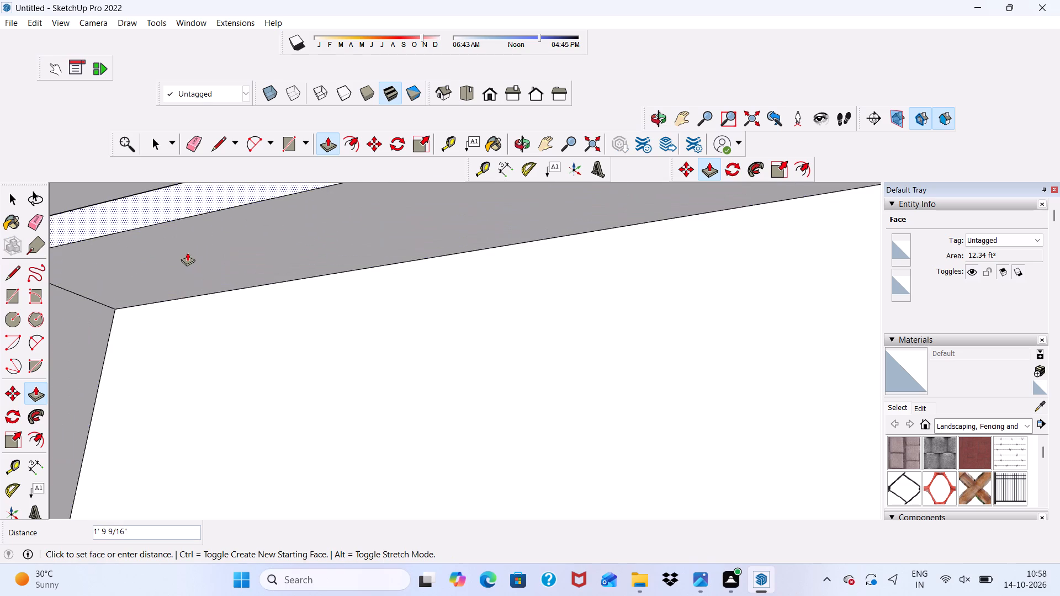
key(3)
key(shift+quotedbl)
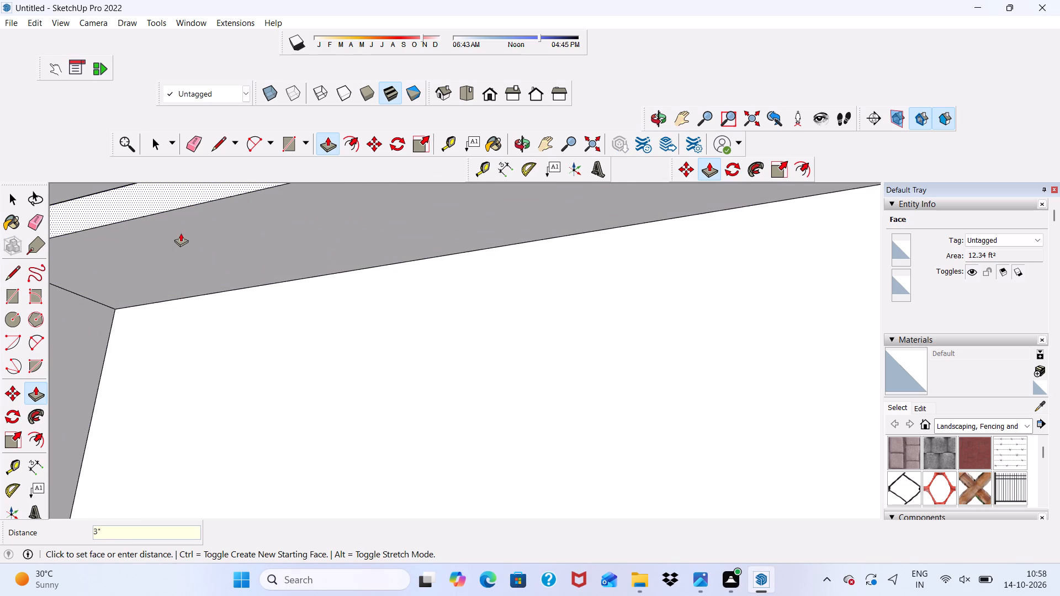
key(Return)
key(space)
Draw a mullion rectangle about 3 5/8" by 6' 5 1/4" from the fourth bay frame's inner top edge midpoint down to the ledge.
scroll(197, 273, down, 8)
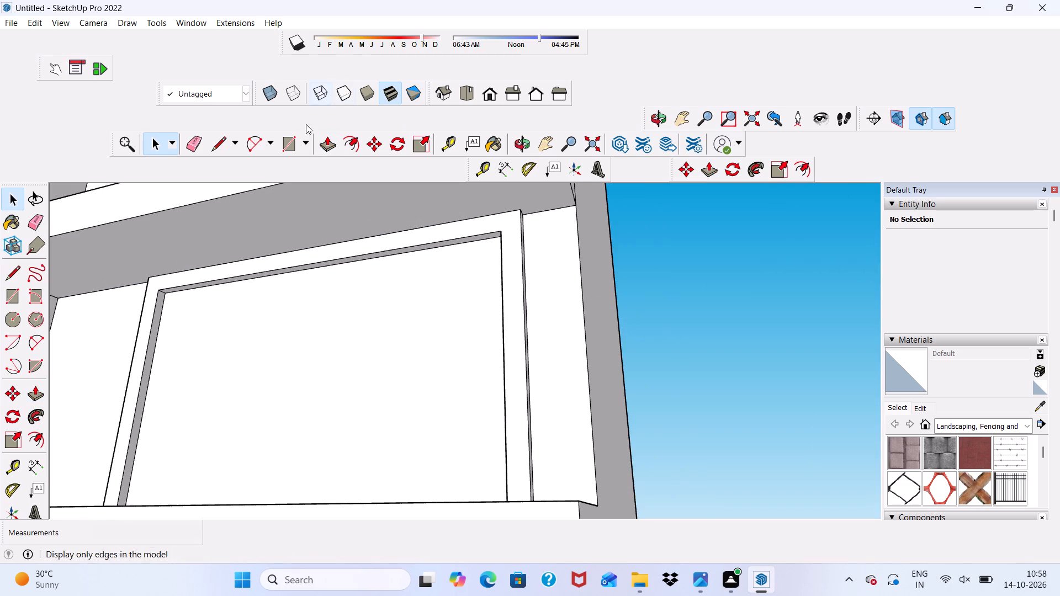
click(290, 140)
scroll(273, 274, up, 3)
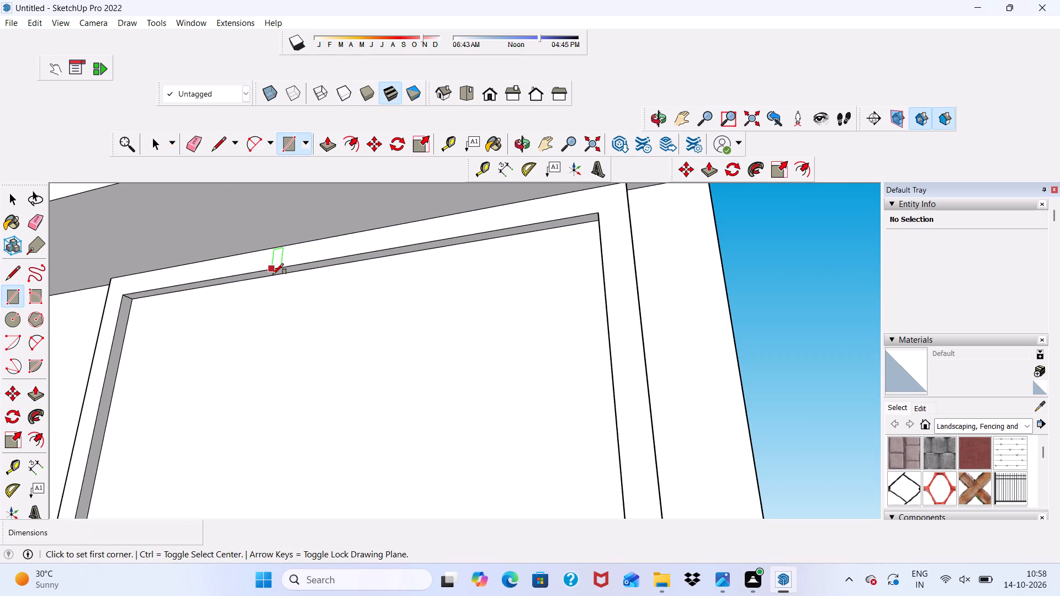
scroll(465, 190, up, 5)
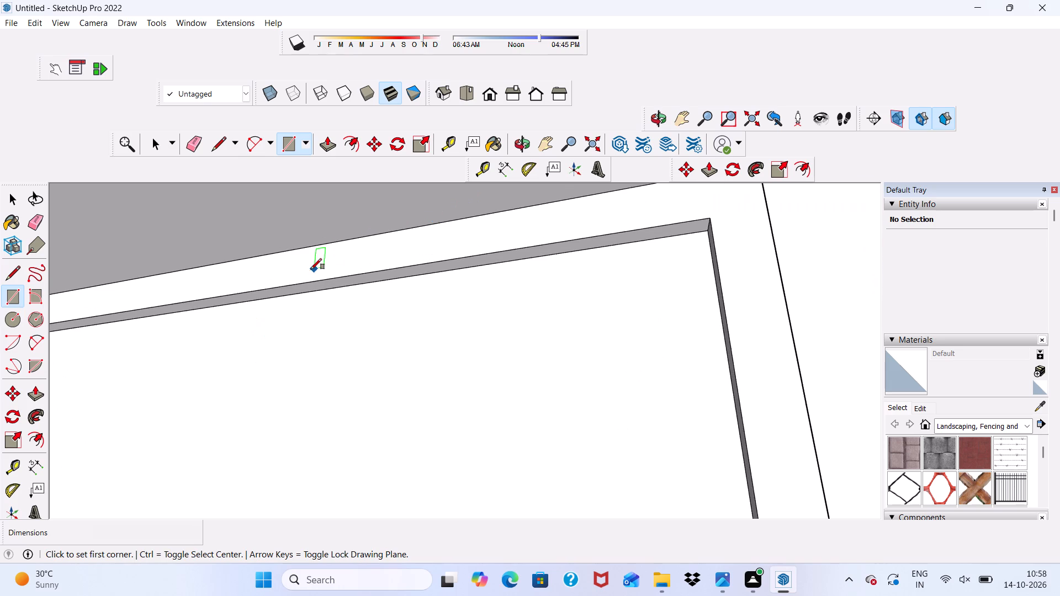
scroll(412, 281, down, 5)
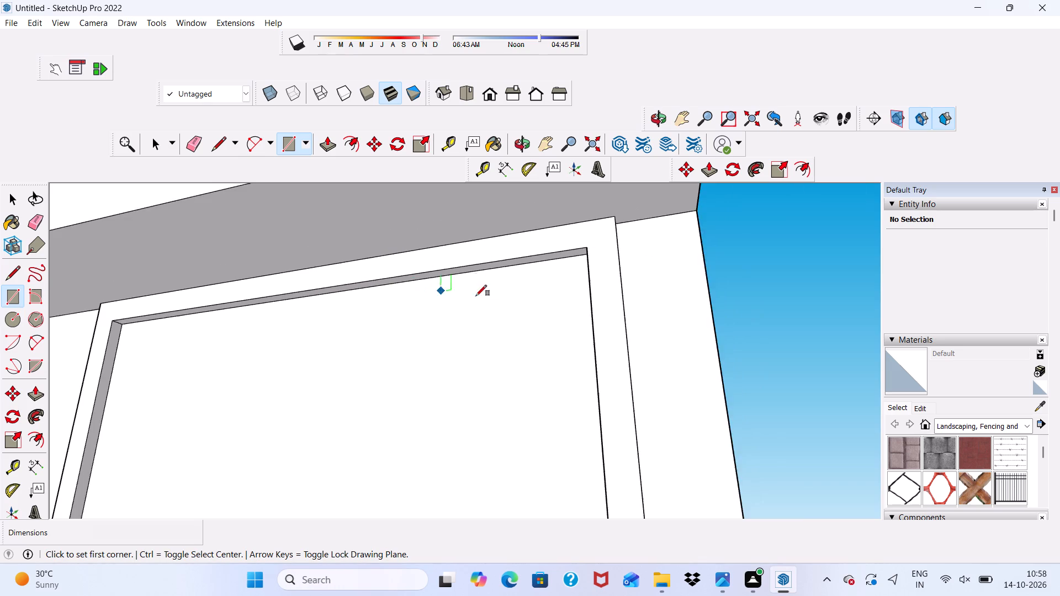
scroll(474, 269, down, 10)
scroll(400, 303, up, 5)
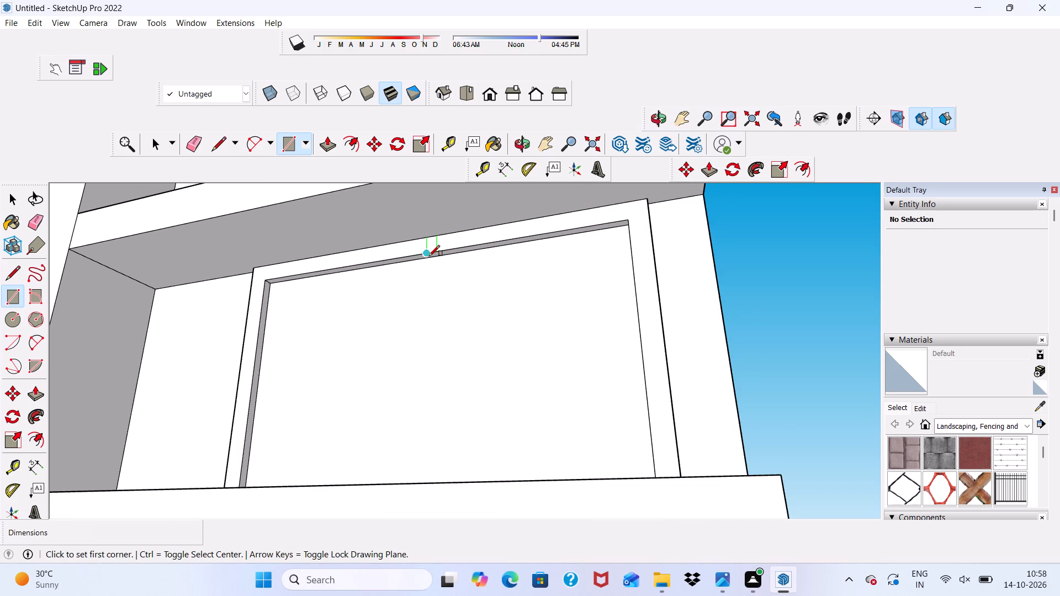
scroll(429, 256, up, 11)
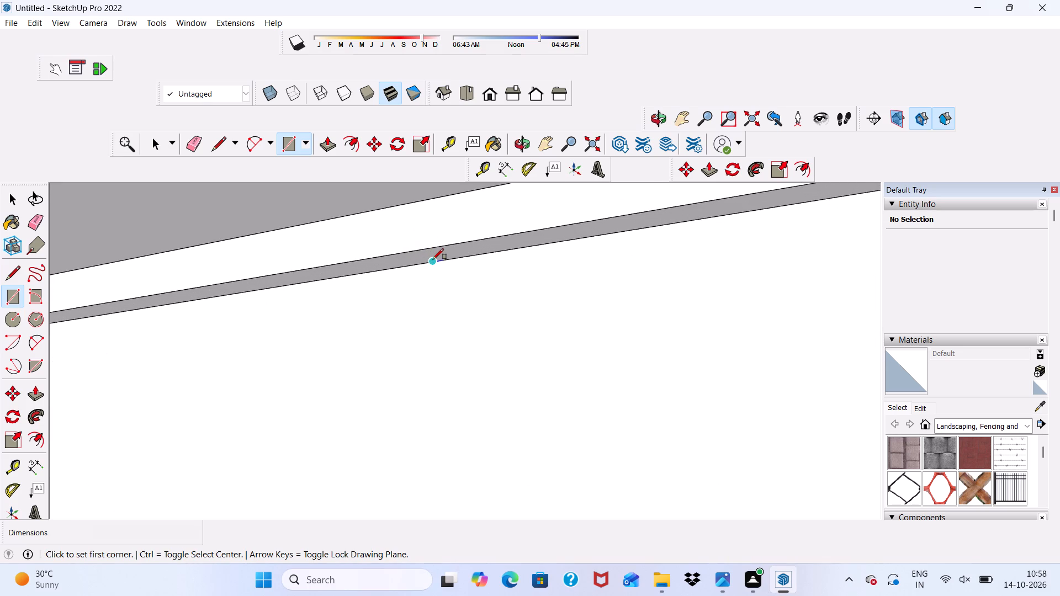
click(432, 259)
scroll(458, 279, down, 5)
scroll(523, 204, down, 11)
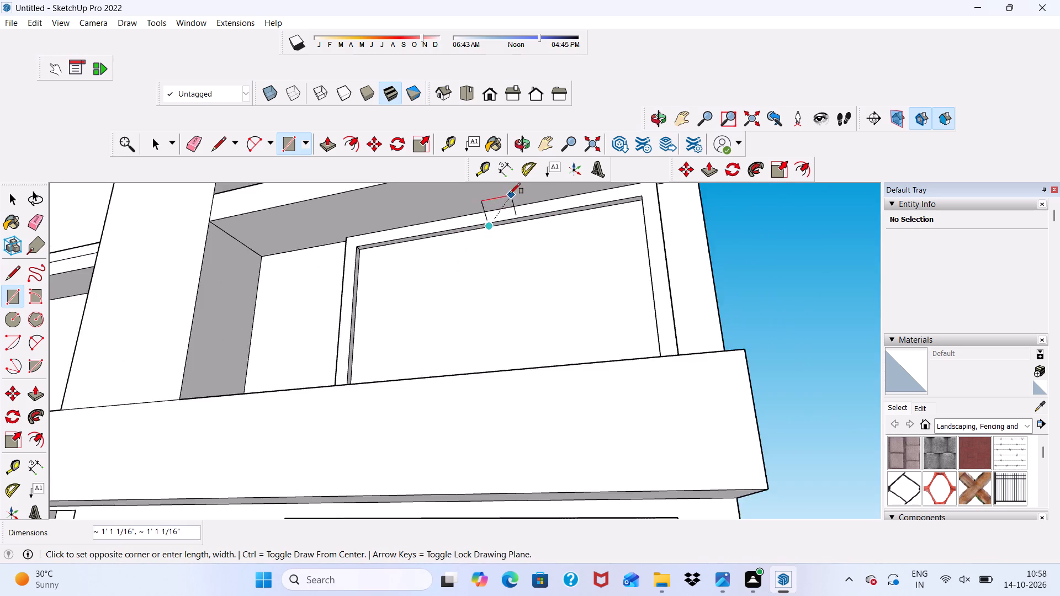
scroll(510, 194, down, 4)
middle_drag(490, 258, 488, 416)
scroll(491, 398, up, 7)
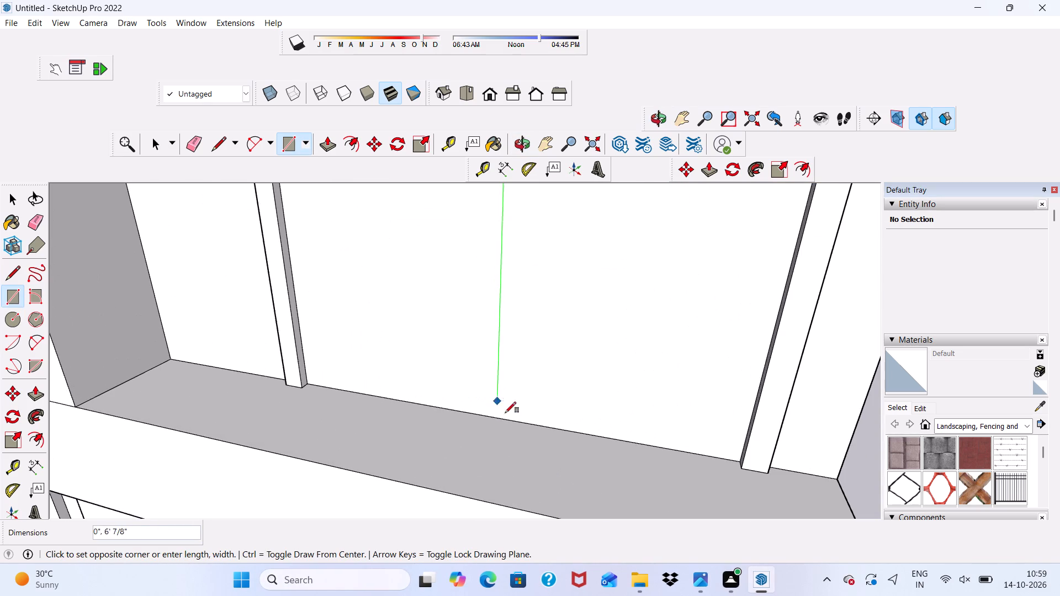
scroll(510, 418, up, 6)
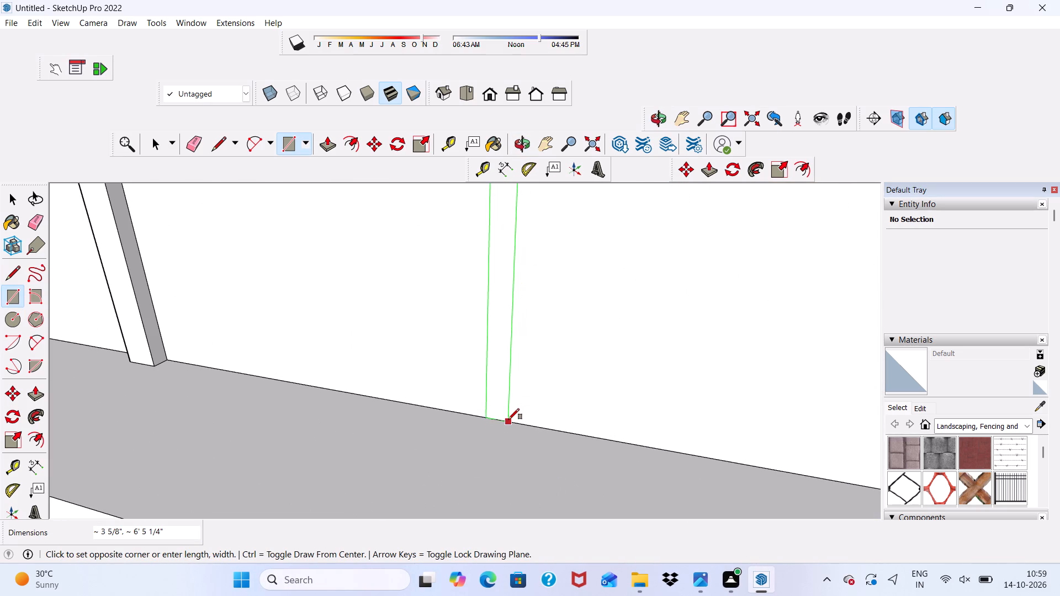
click(508, 419)
scroll(508, 419, down, 5)
key(space)
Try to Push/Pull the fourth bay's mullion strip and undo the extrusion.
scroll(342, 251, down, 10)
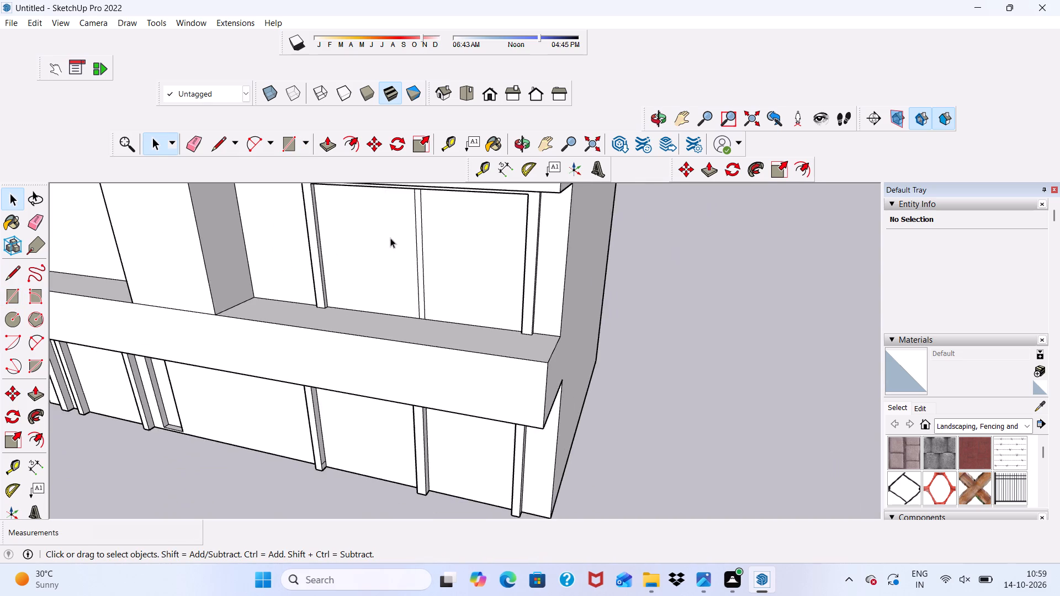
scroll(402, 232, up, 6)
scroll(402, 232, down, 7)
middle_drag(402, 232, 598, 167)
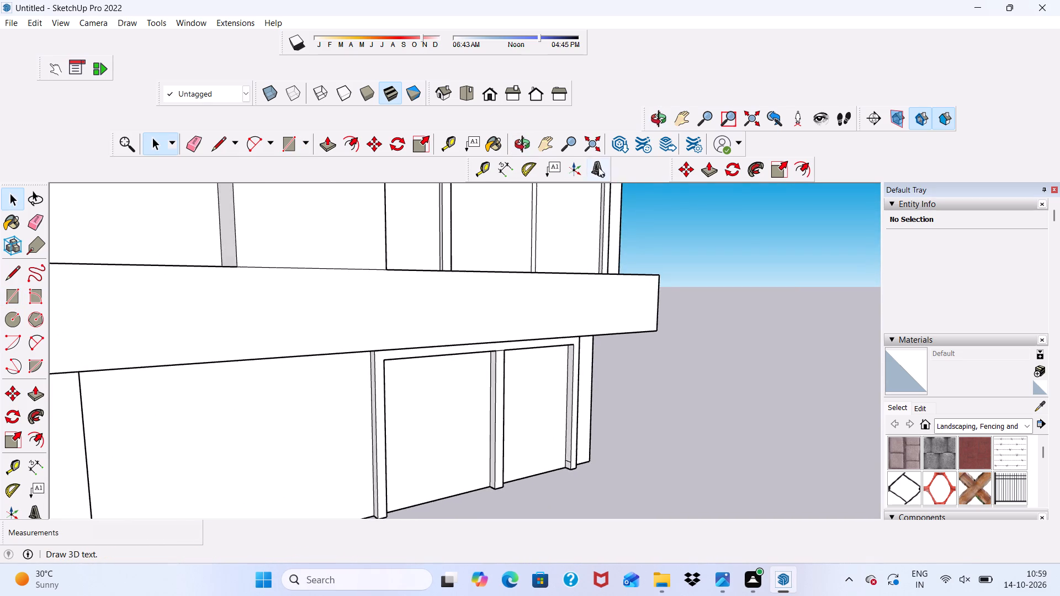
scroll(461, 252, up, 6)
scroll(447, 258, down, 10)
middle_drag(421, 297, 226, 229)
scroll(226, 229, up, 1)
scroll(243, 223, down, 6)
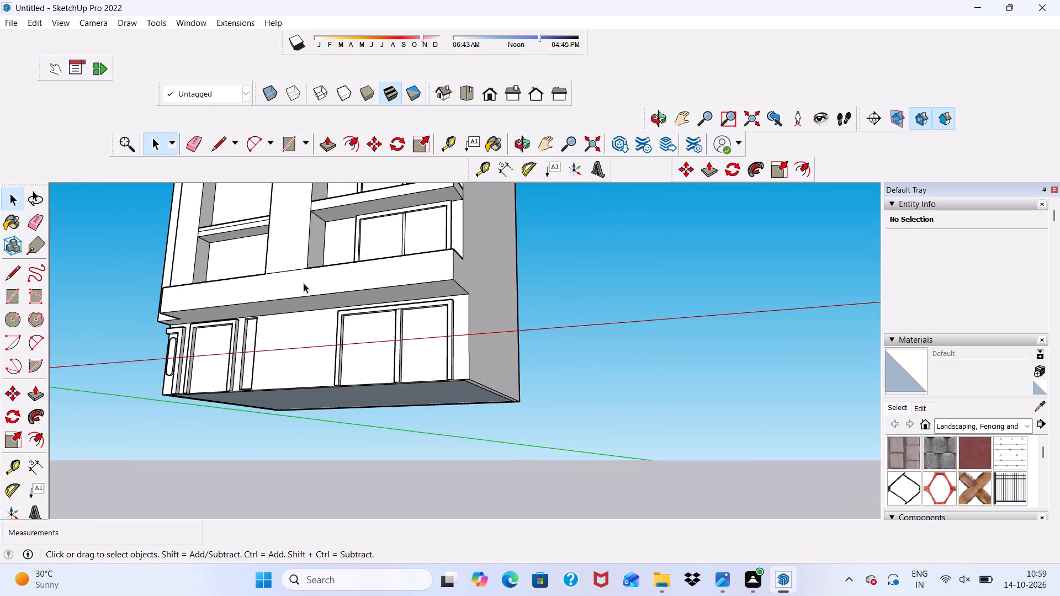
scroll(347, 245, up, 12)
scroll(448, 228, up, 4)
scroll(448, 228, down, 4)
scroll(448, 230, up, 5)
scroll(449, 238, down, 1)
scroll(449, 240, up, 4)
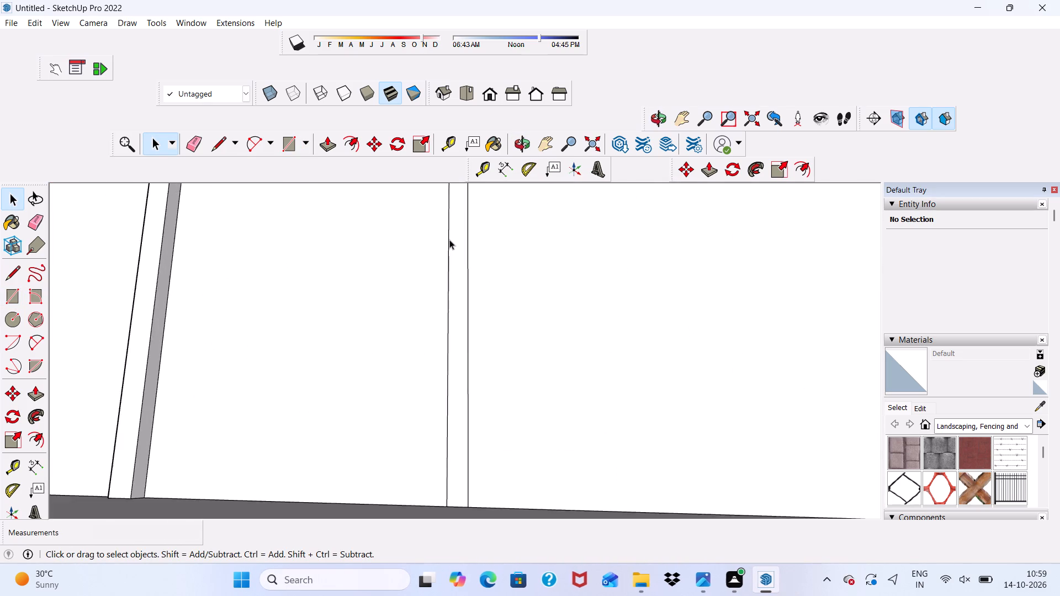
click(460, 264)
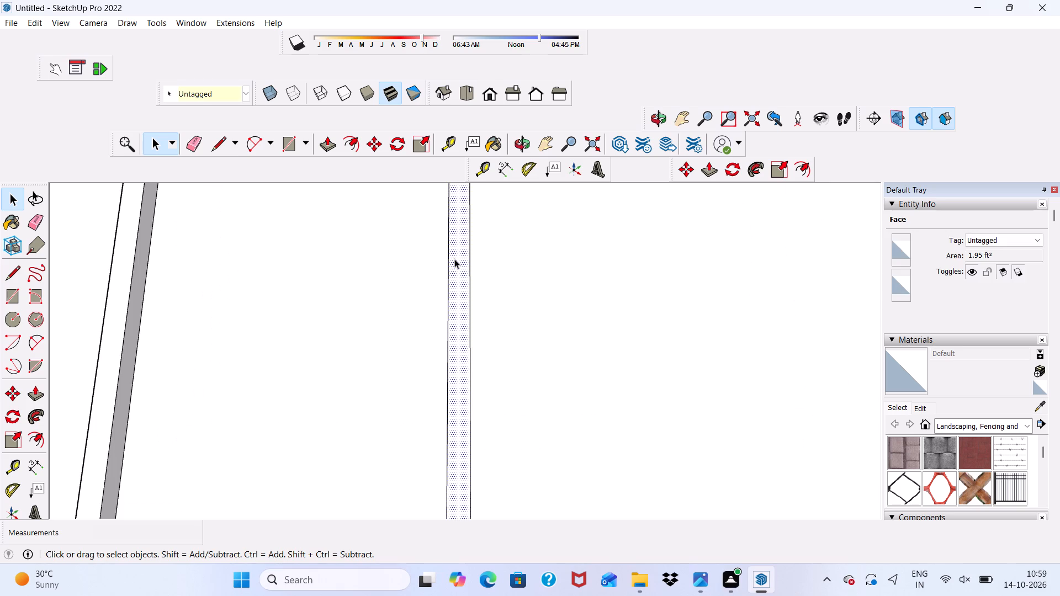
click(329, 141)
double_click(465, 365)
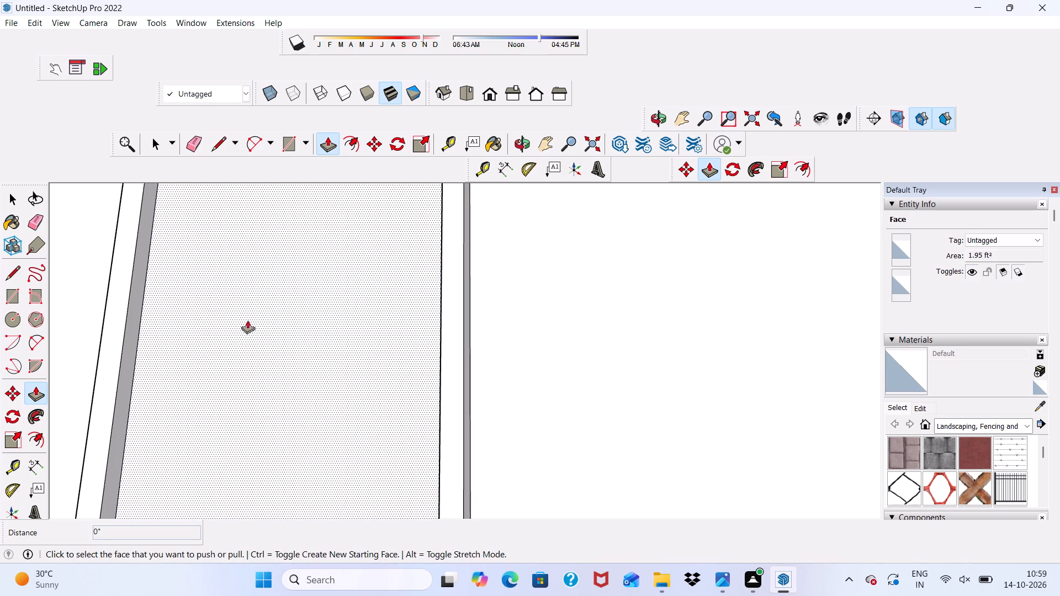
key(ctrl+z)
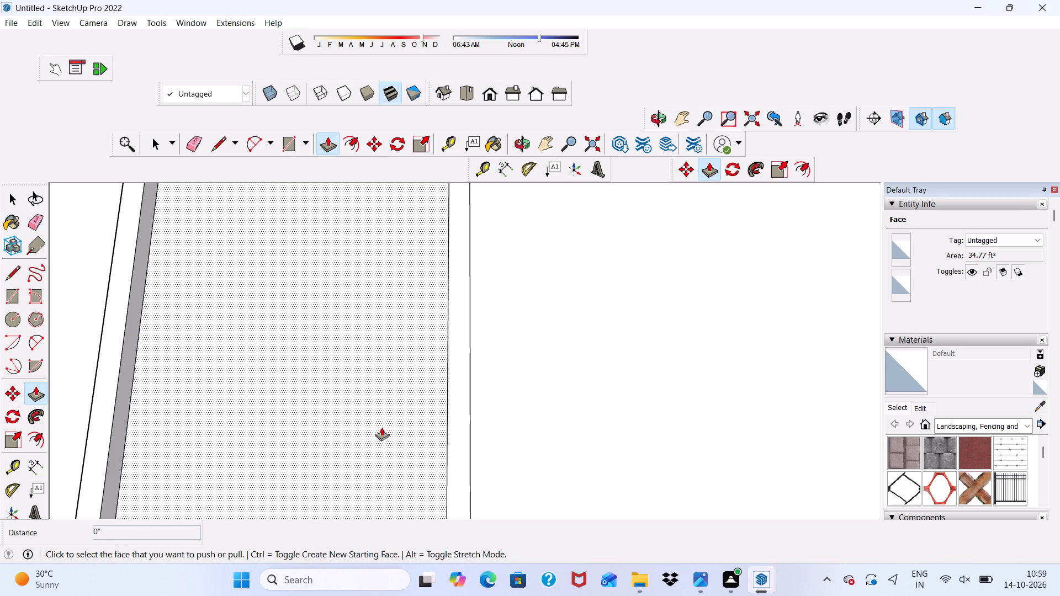
Push/Pull the fourth bay's mullion strip outward by 3" to match the window frame's depth.
click(457, 448)
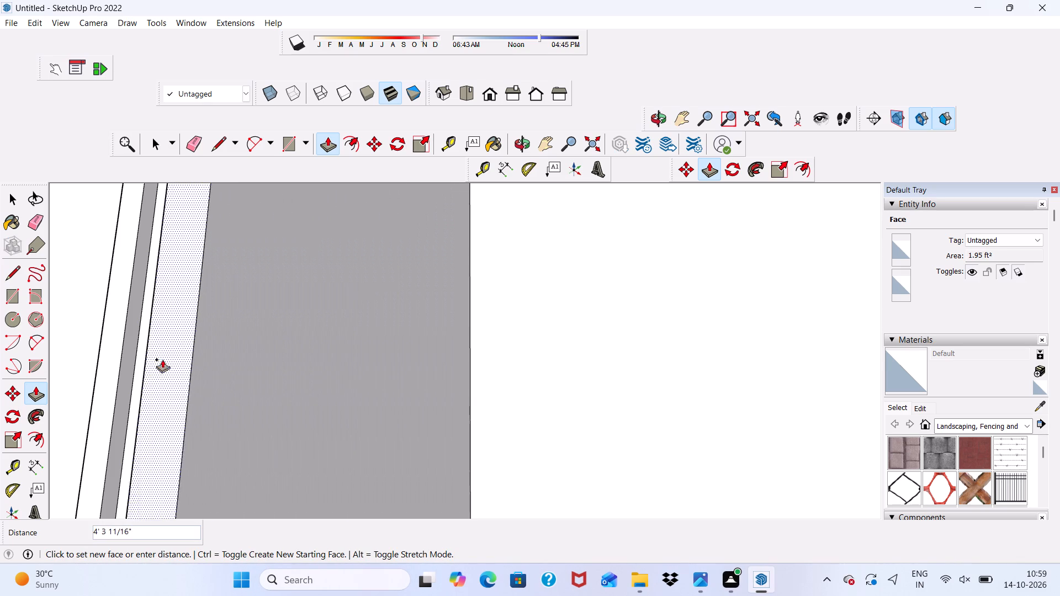
scroll(116, 334, down, 5)
scroll(176, 343, down, 6)
scroll(635, 377, up, 2)
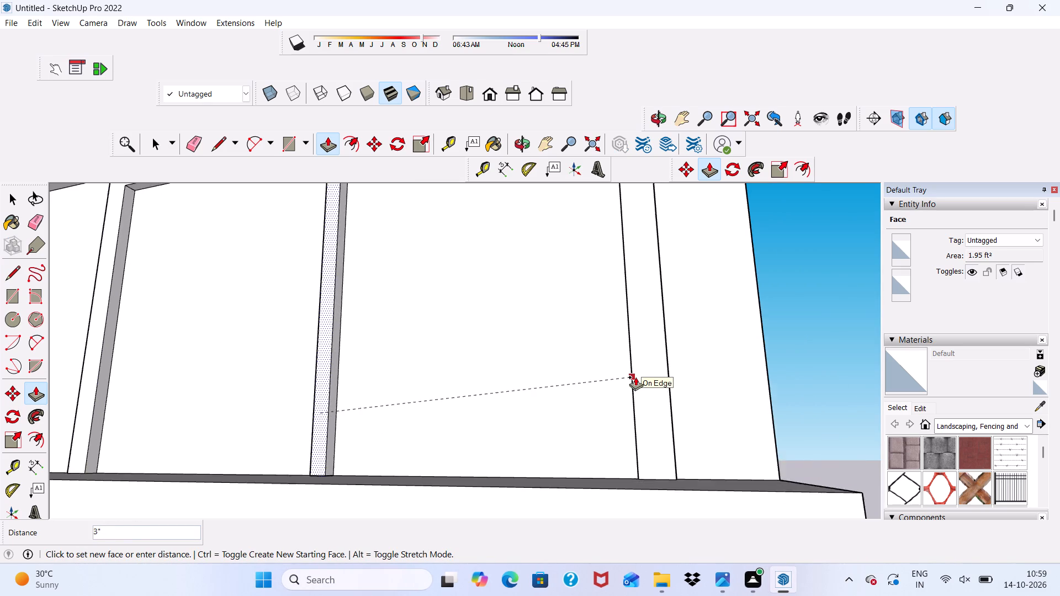
scroll(635, 377, up, 2)
click(635, 377)
scroll(422, 350, down, 12)
middle_drag(321, 382, 336, 468)
scroll(321, 382, down, 1)
key(space)
Erase the 4' 3 3/4" dimension between the central pier and the top-storey window frame.
scroll(360, 464, up, 1)
scroll(333, 397, down, 9)
middle_drag(326, 361, 468, 511)
scroll(408, 344, down, 6)
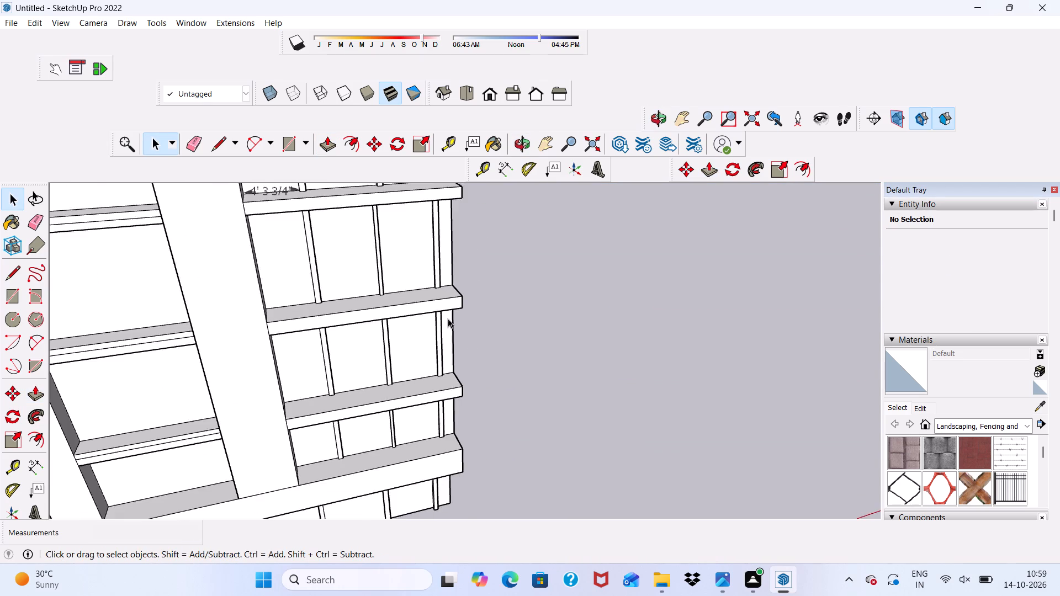
scroll(448, 318, down, 6)
scroll(400, 239, up, 5)
scroll(234, 136, up, 1)
click(194, 137)
scroll(366, 352, up, 7)
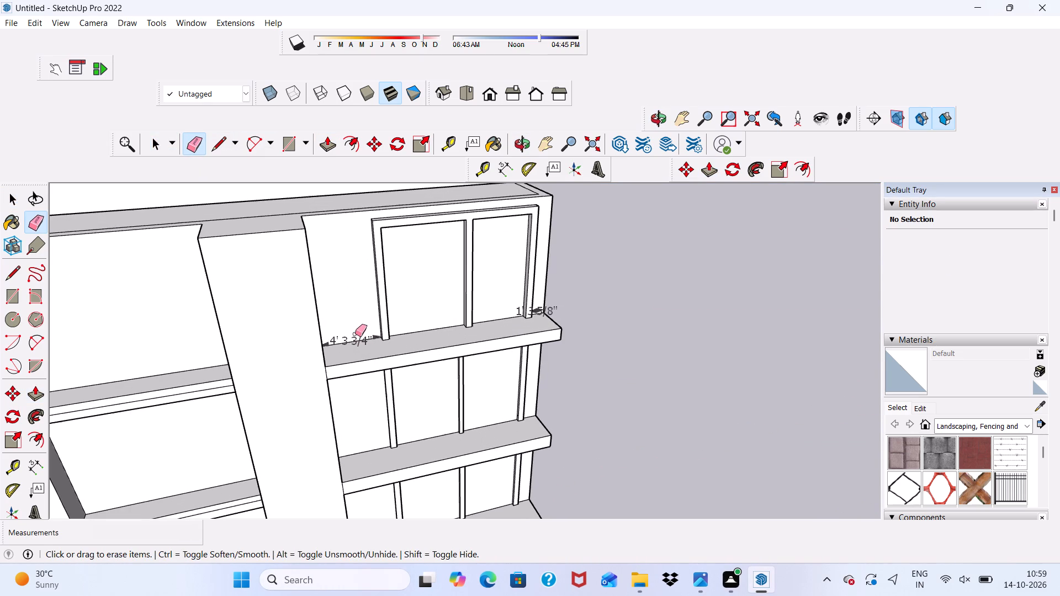
click(353, 341)
scroll(336, 357, down, 5)
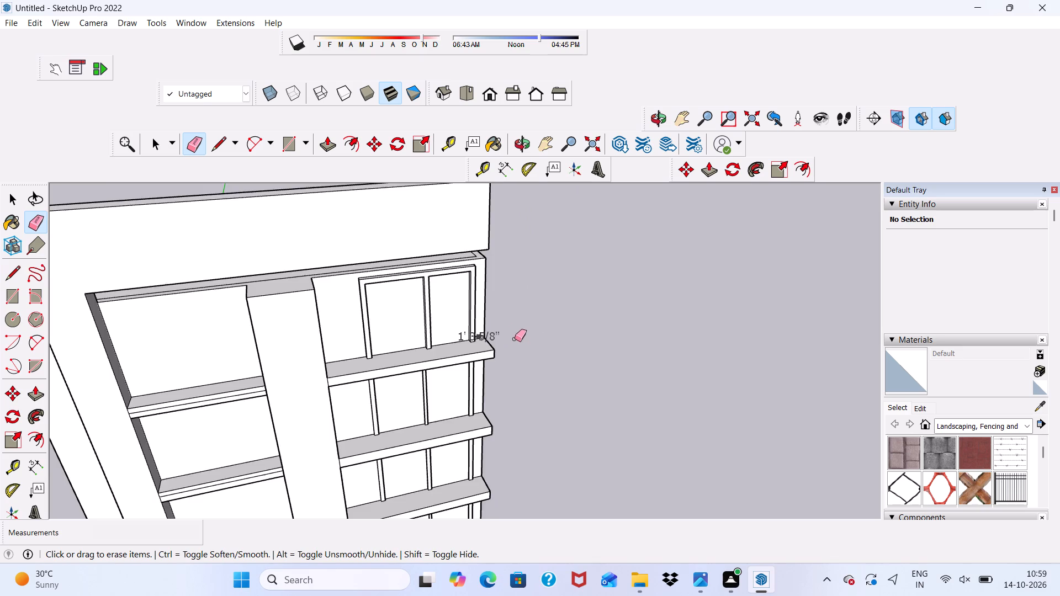
Erase the 1' 3 5/8" dimension between the top-storey window frame and the building's outer corner, undoing any accidental edge erasure.
scroll(506, 331, up, 6)
click(462, 348)
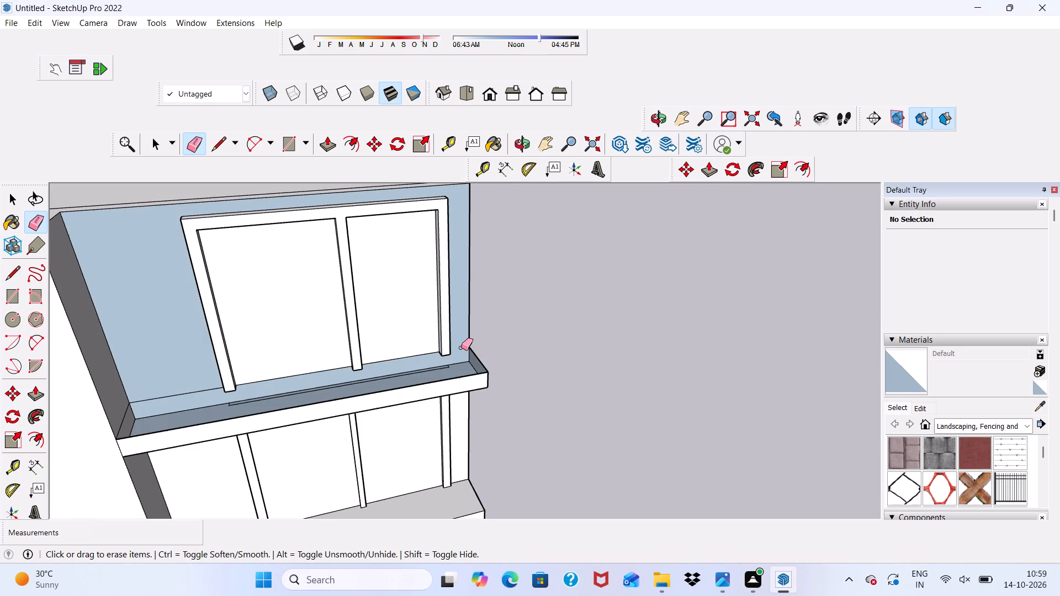
key(ctrl+z)
scroll(425, 335, up, 8)
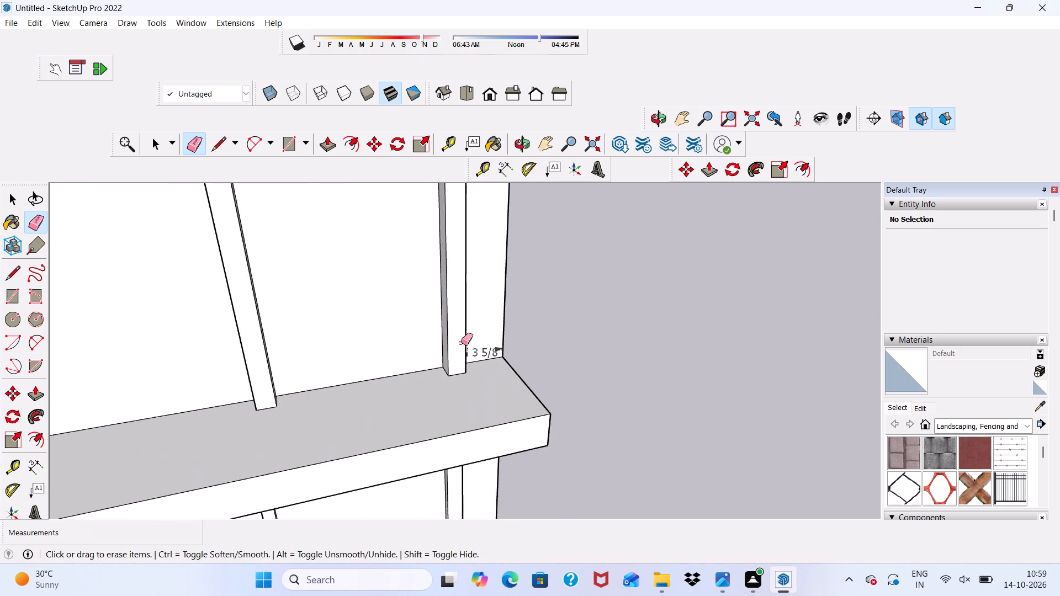
scroll(461, 343, up, 8)
click(494, 353)
scroll(491, 358, down, 15)
key(space)
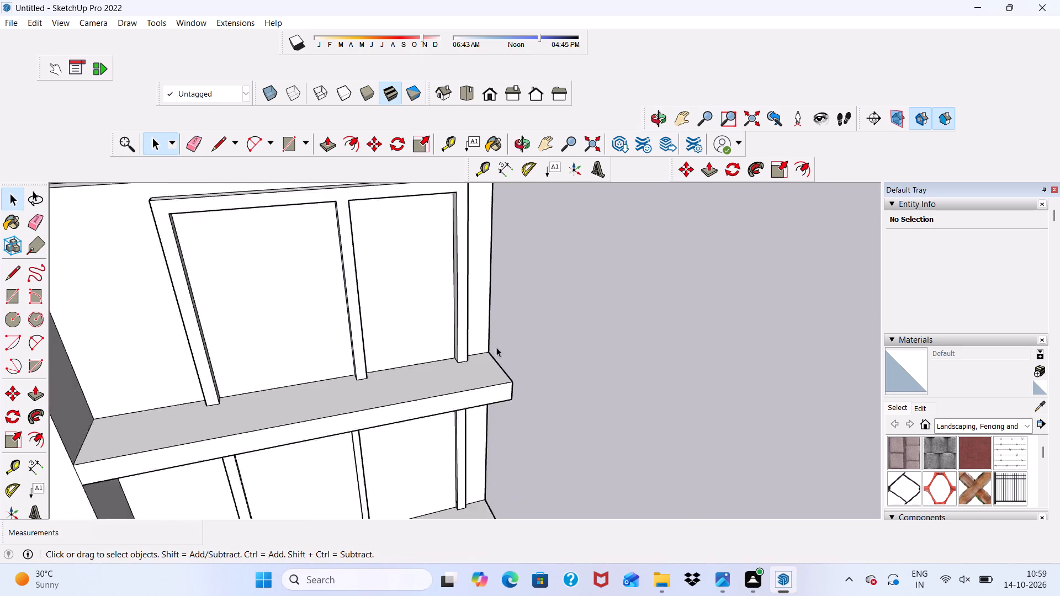
scroll(496, 347, down, 7)
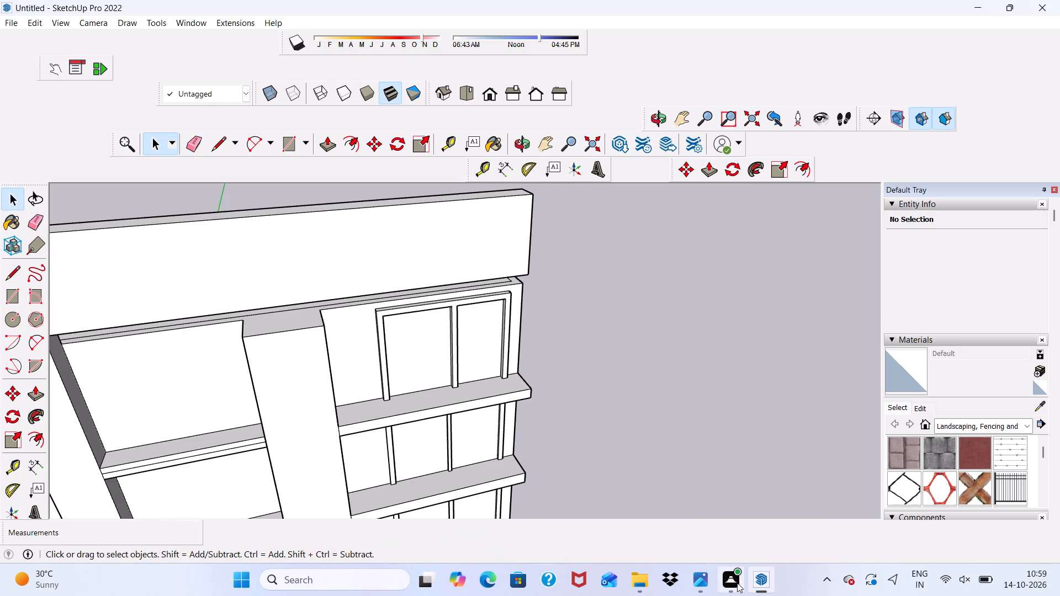
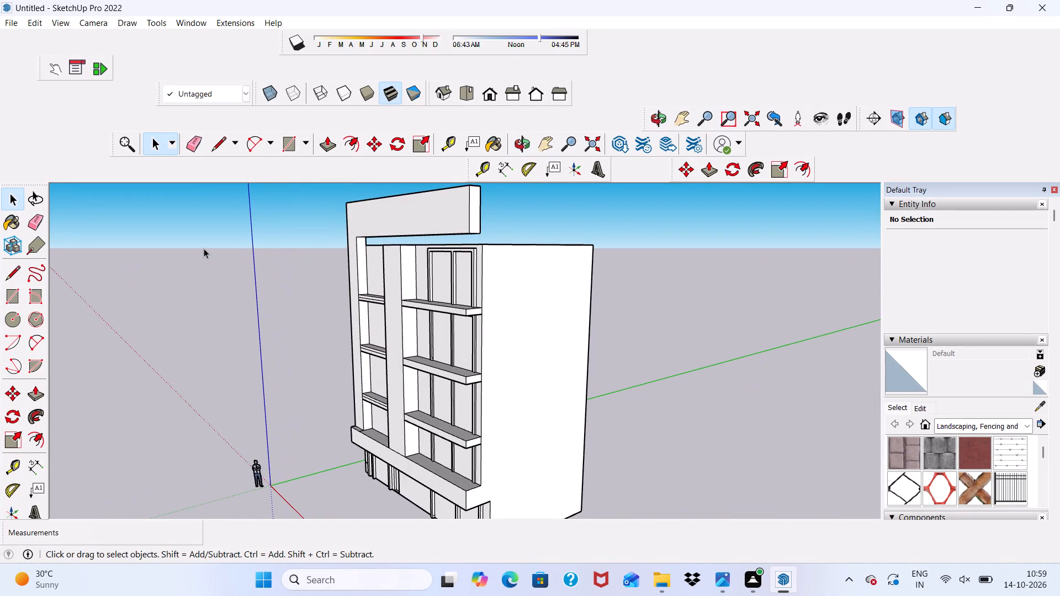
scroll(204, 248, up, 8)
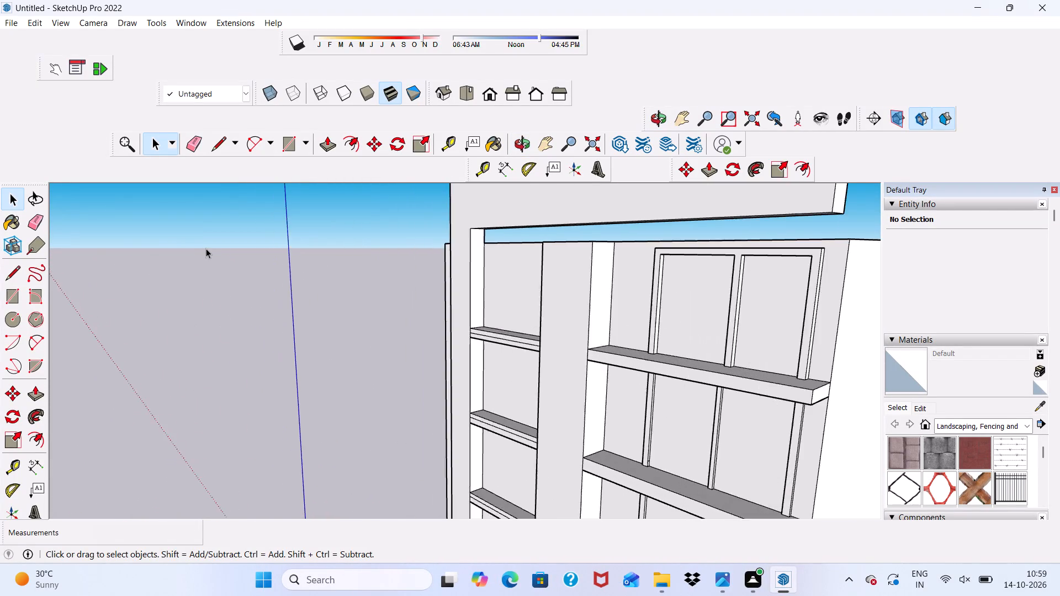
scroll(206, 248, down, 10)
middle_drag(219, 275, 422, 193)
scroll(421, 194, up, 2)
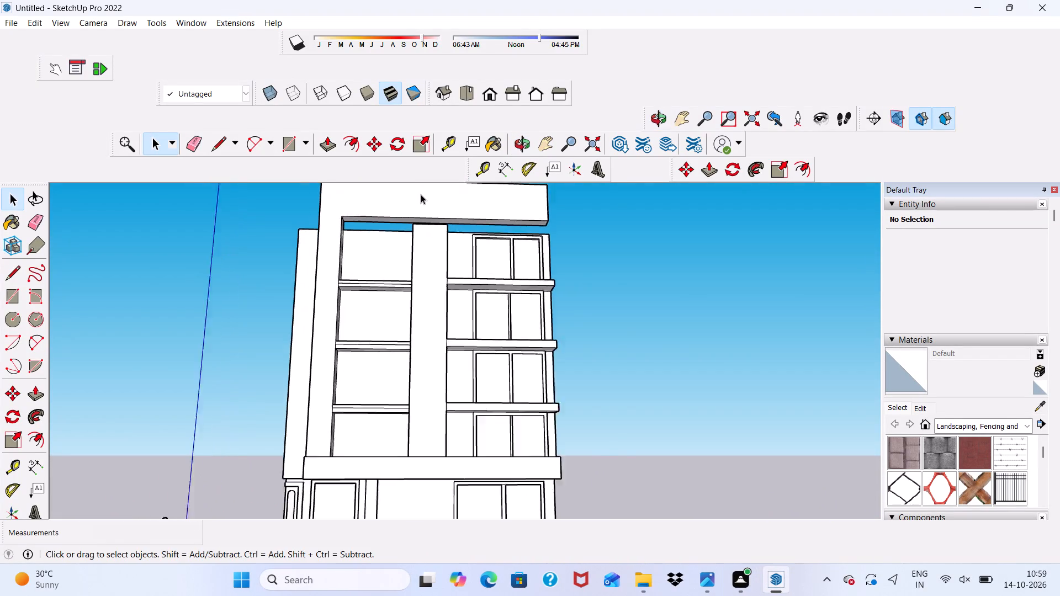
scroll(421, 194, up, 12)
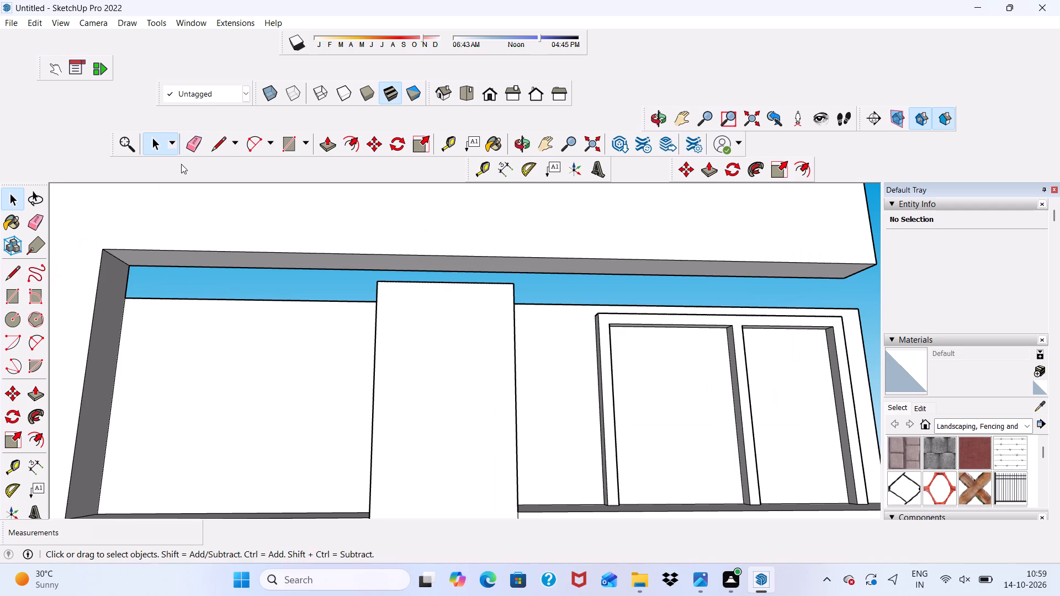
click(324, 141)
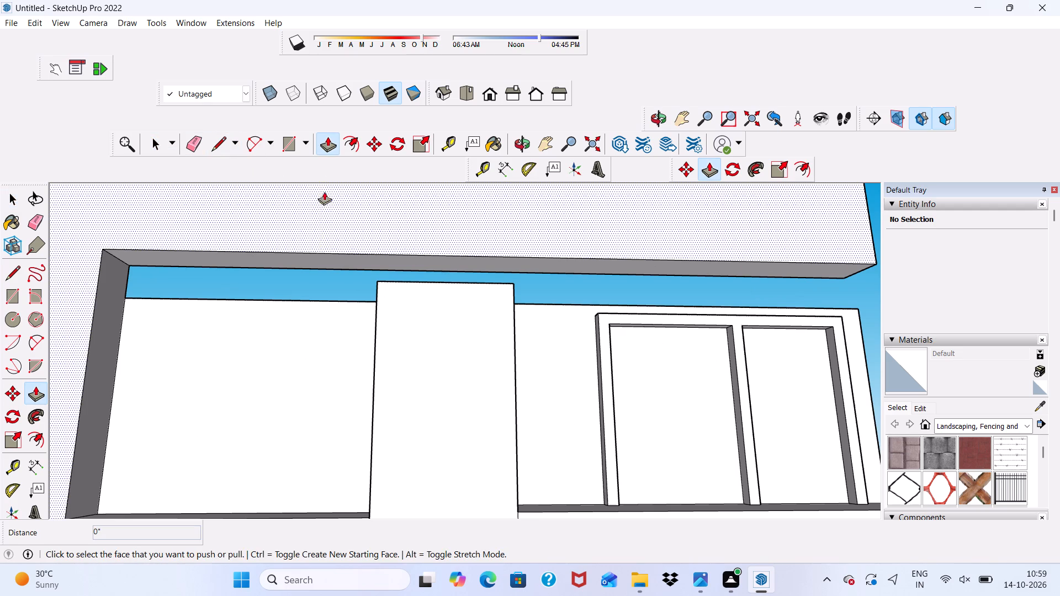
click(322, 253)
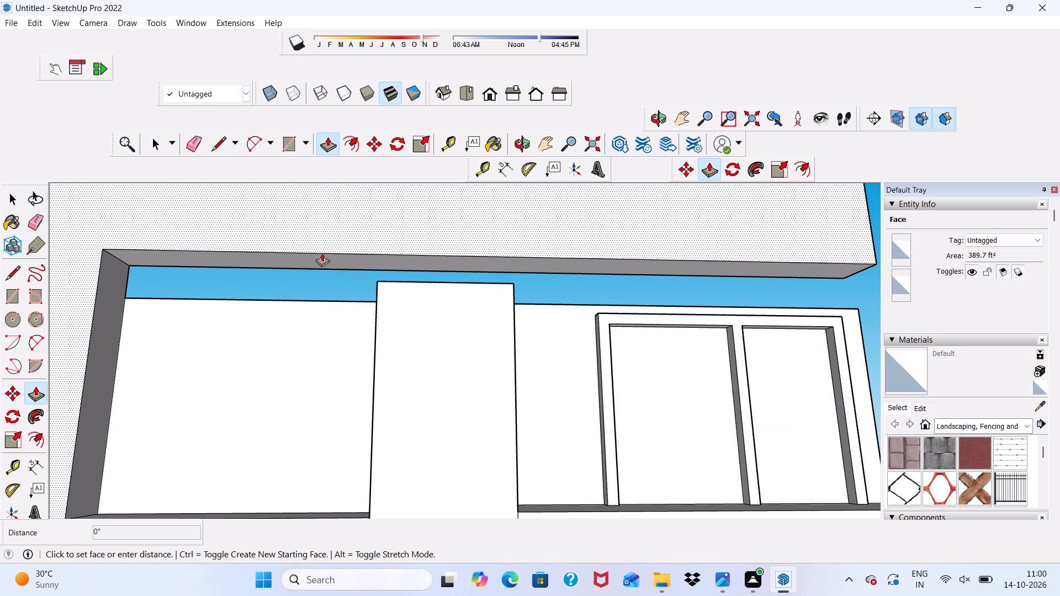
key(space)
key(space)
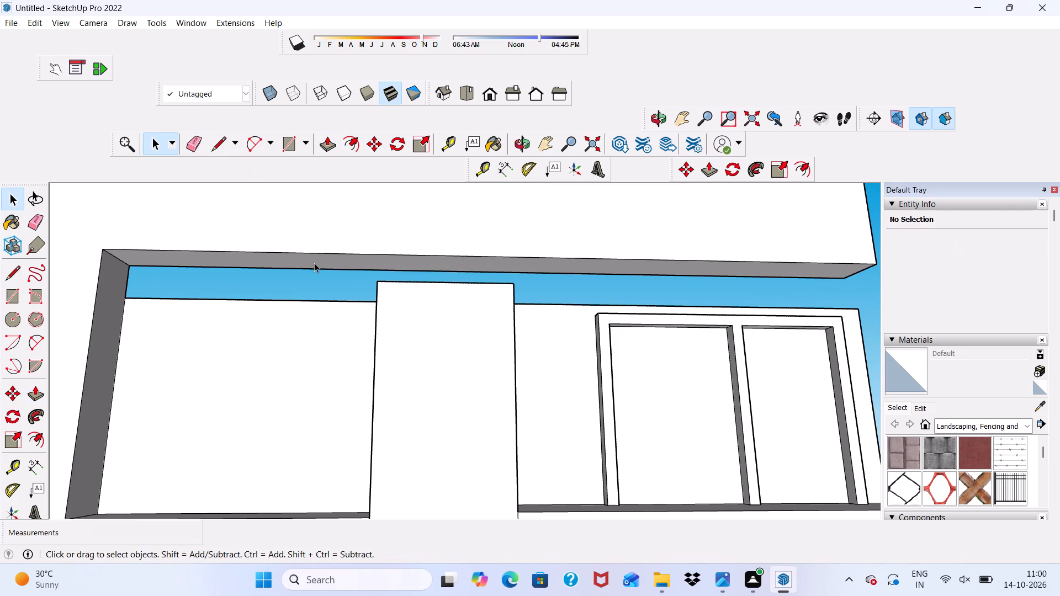
Push/Pull the underside of the top beam down about 1' 6 3/4" to meet the top of the central column.
scroll(273, 303, down, 5)
click(729, 311)
scroll(416, 302, up, 7)
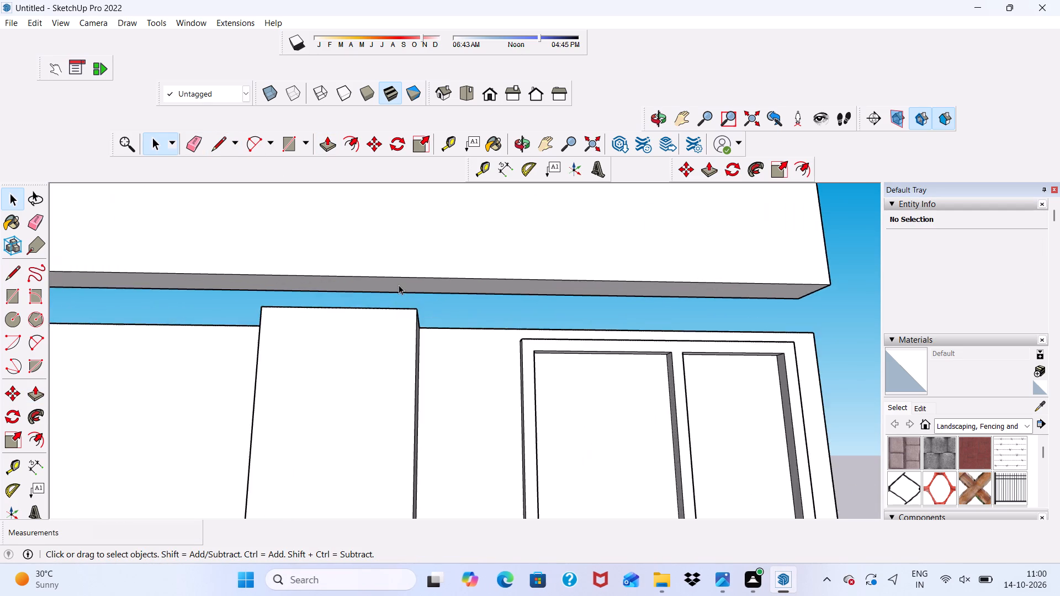
scroll(399, 285, up, 4)
click(398, 284)
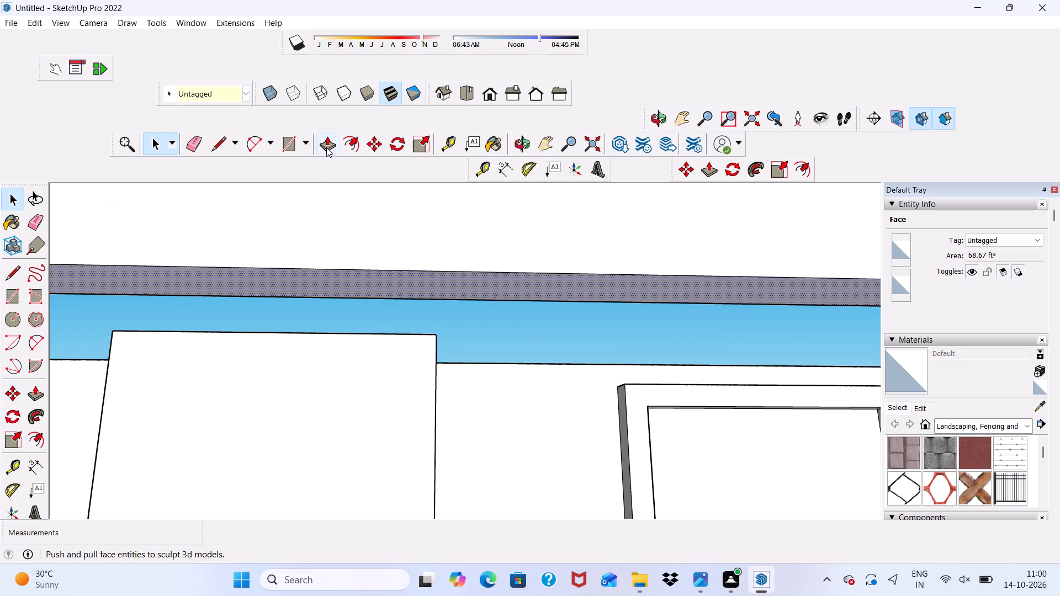
click(326, 147)
click(326, 274)
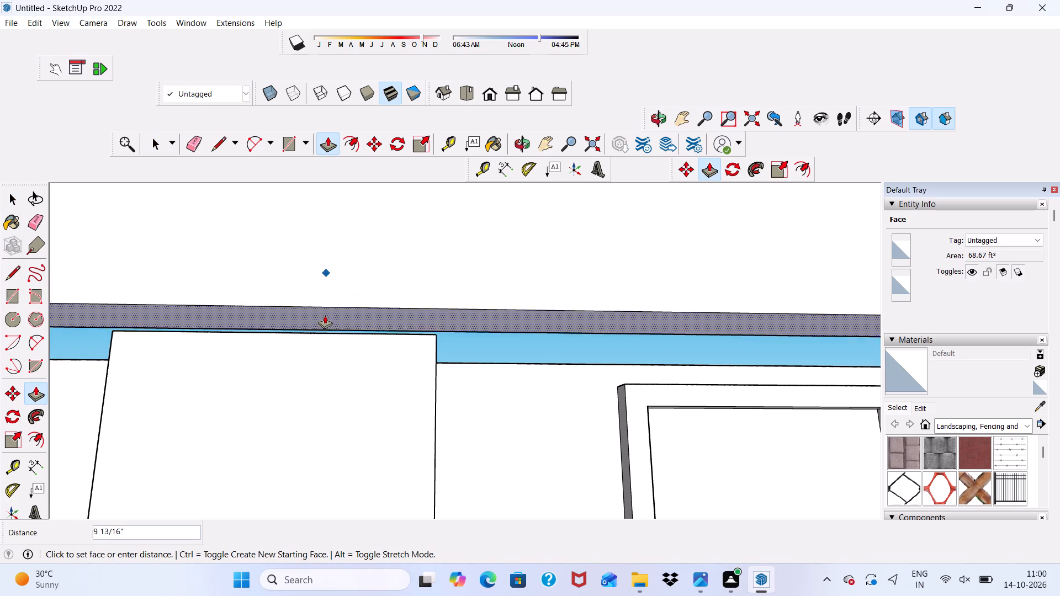
click(326, 337)
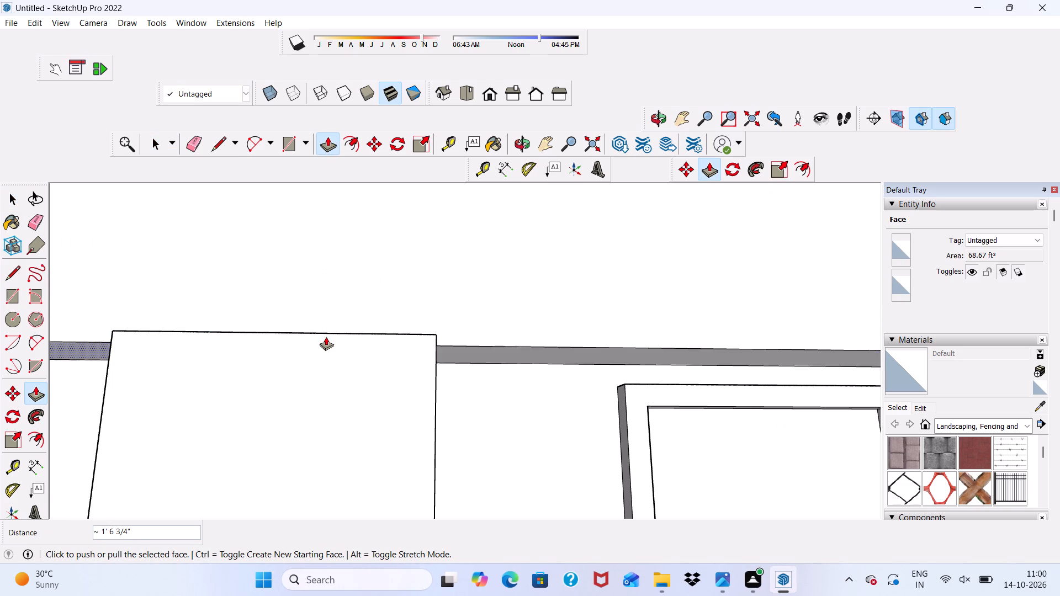
scroll(330, 299, down, 16)
middle_drag(508, 317, 412, 459)
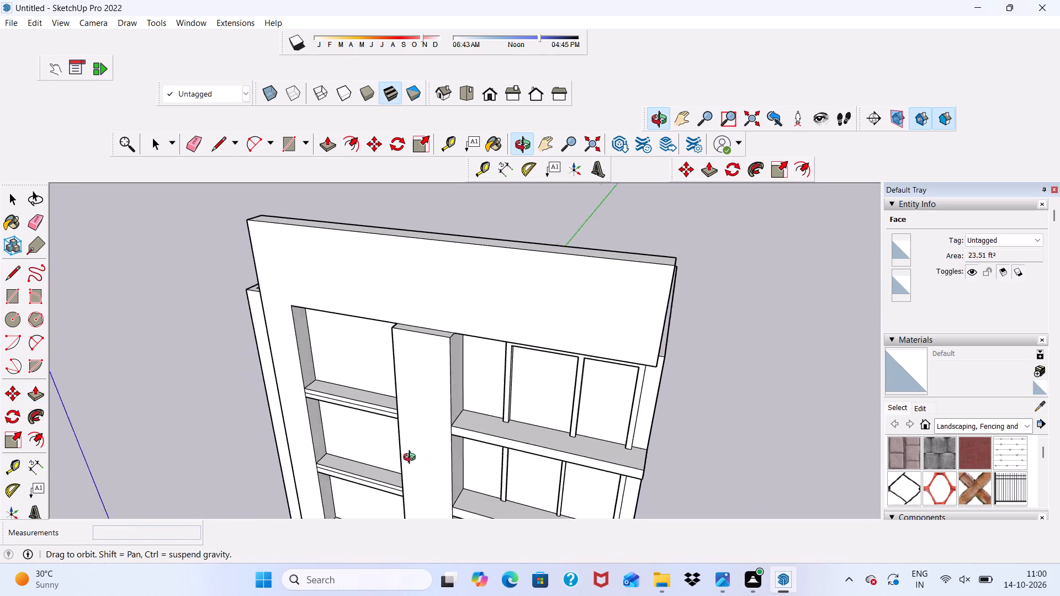
middle_drag(412, 459, 400, 459)
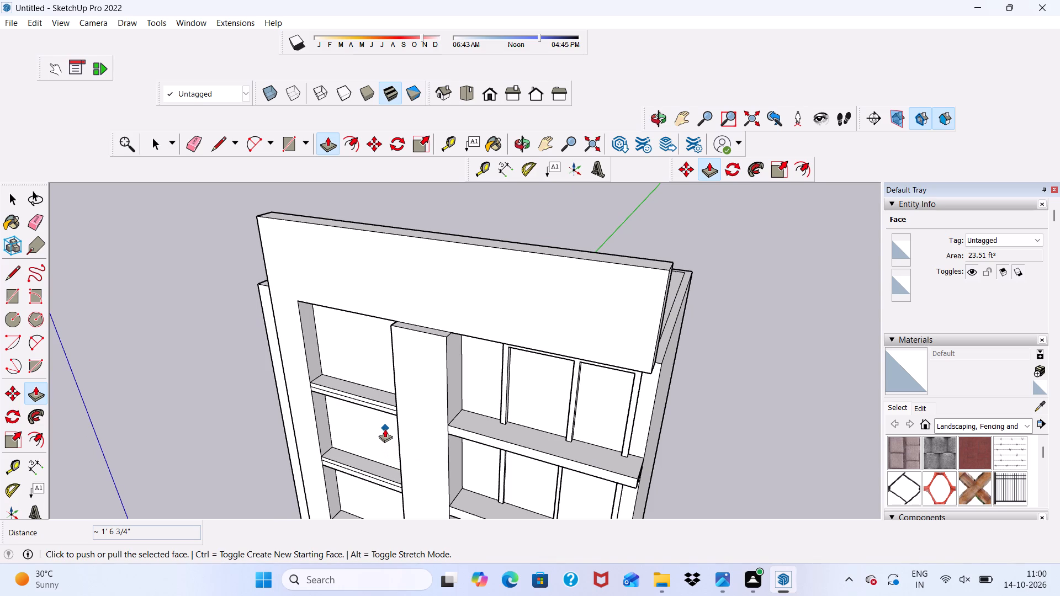
key(space)
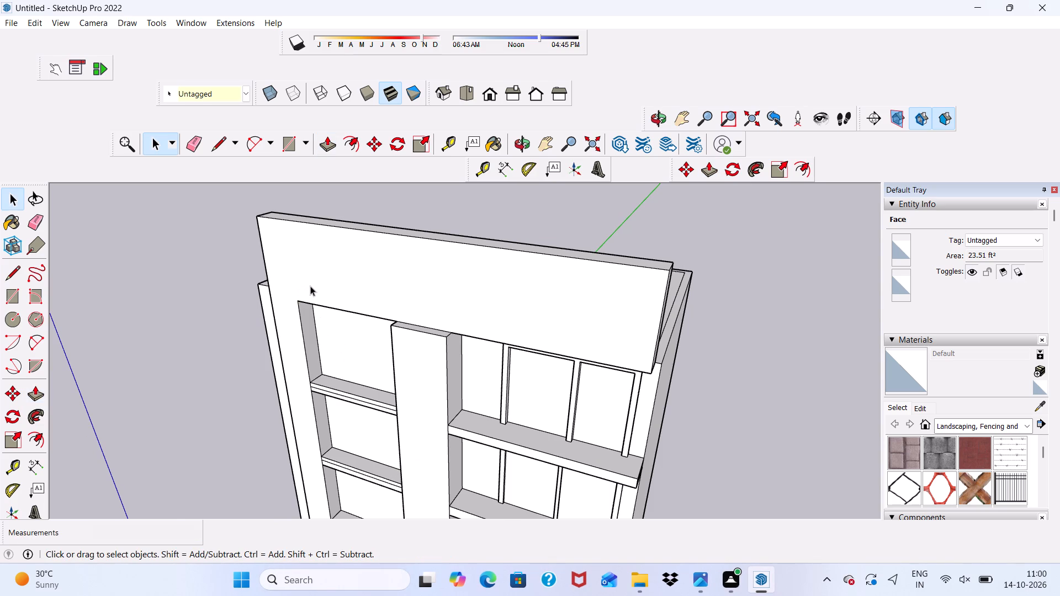
Pull the front face of the side pier and top beam frame forward 1' to the edge of the ledge below.
scroll(310, 267, down, 6)
scroll(300, 472, up, 6)
click(324, 421)
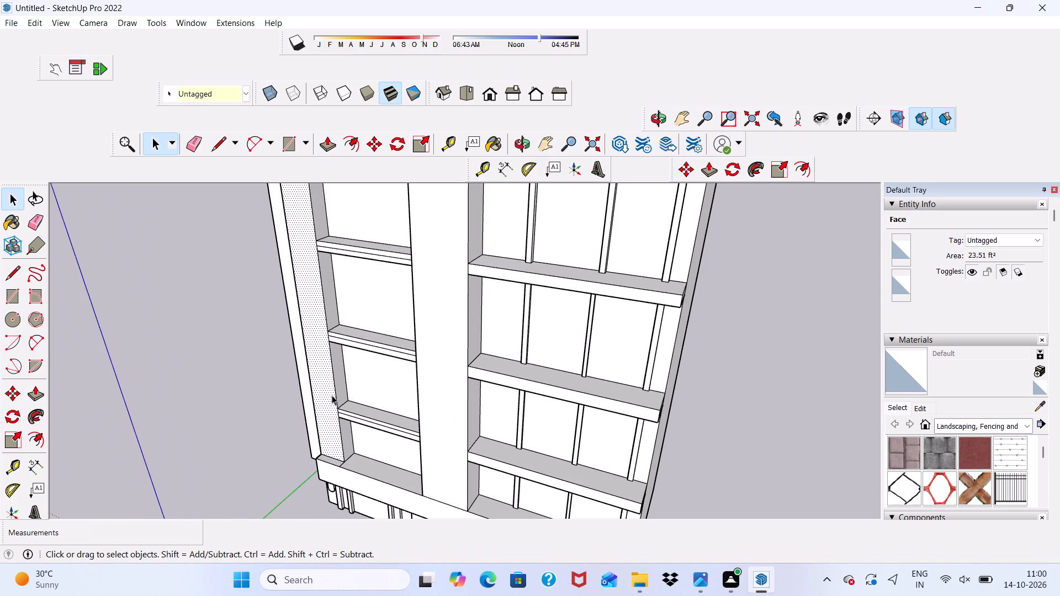
click(323, 139)
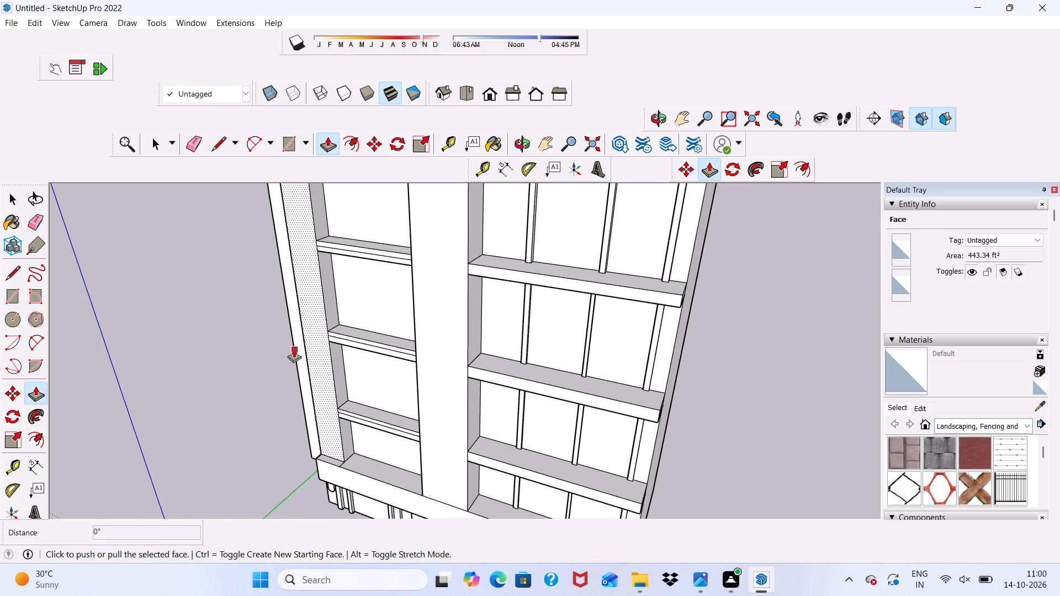
click(315, 358)
click(317, 463)
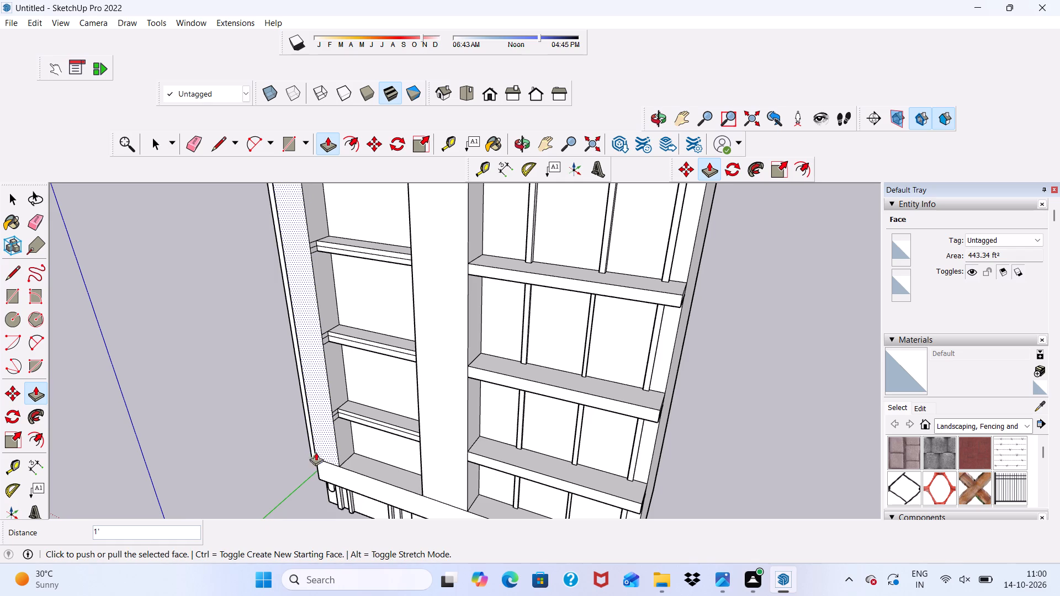
scroll(313, 445, down, 11)
middle_drag(336, 350, 499, 199)
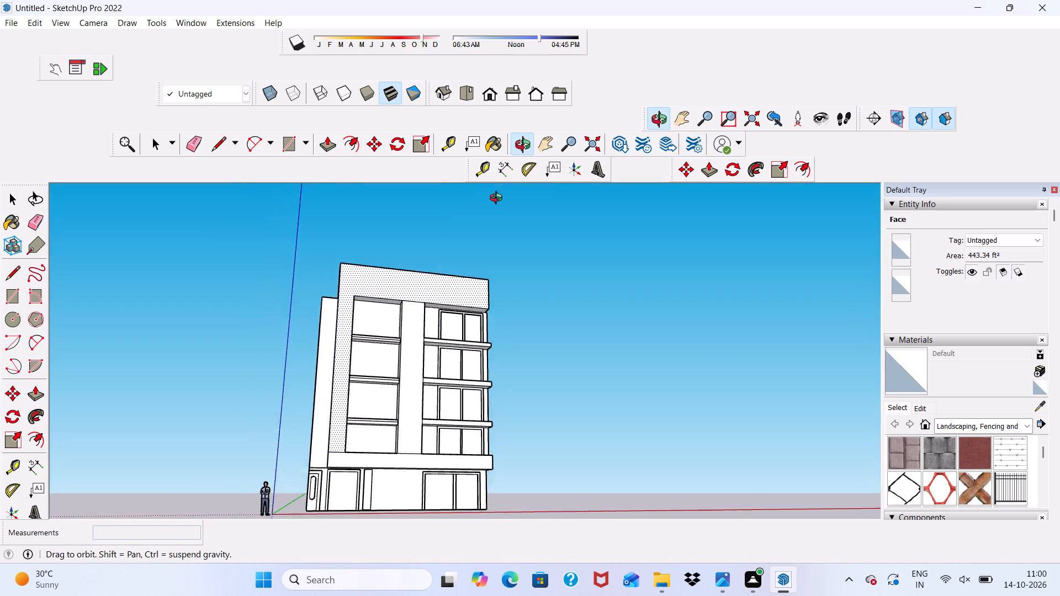
middle_drag(499, 199, 0, 395)
scroll(433, 313, up, 5)
scroll(310, 311, up, 6)
middle_drag(343, 367, 737, 213)
scroll(393, 313, down, 6)
scroll(397, 262, up, 3)
key(space)
Push the front face of the central column back about 1', behind the front edges of the window ledges.
scroll(442, 290, up, 3)
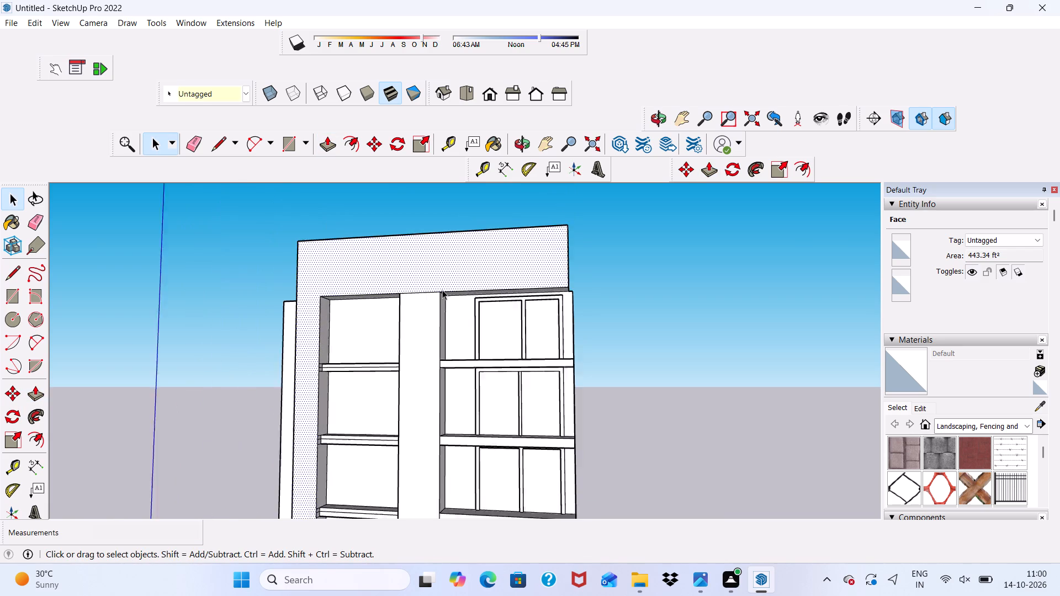
scroll(442, 290, up, 2)
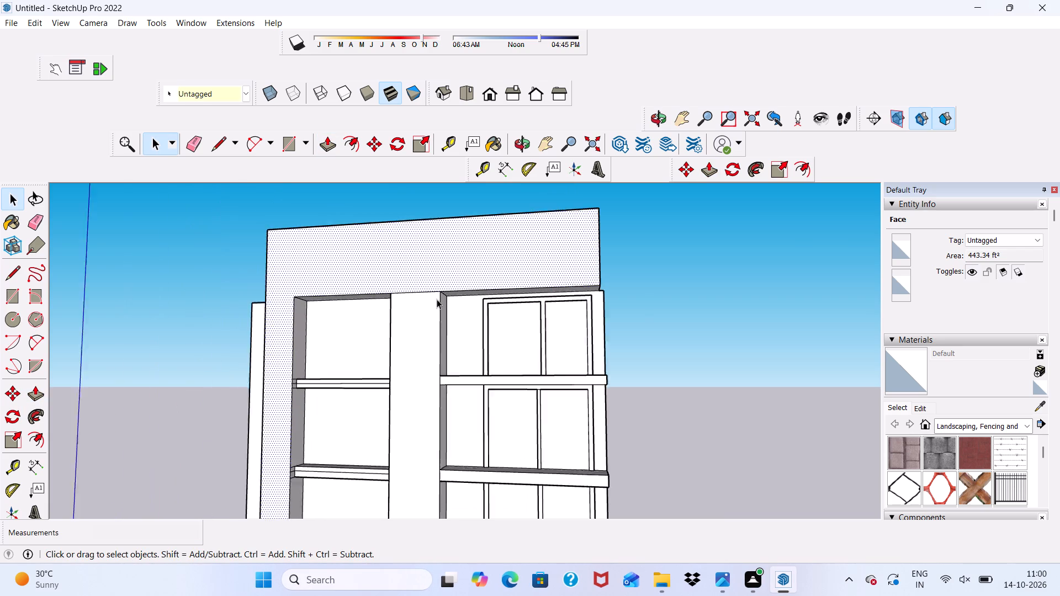
scroll(437, 299, up, 2)
scroll(437, 299, down, 3)
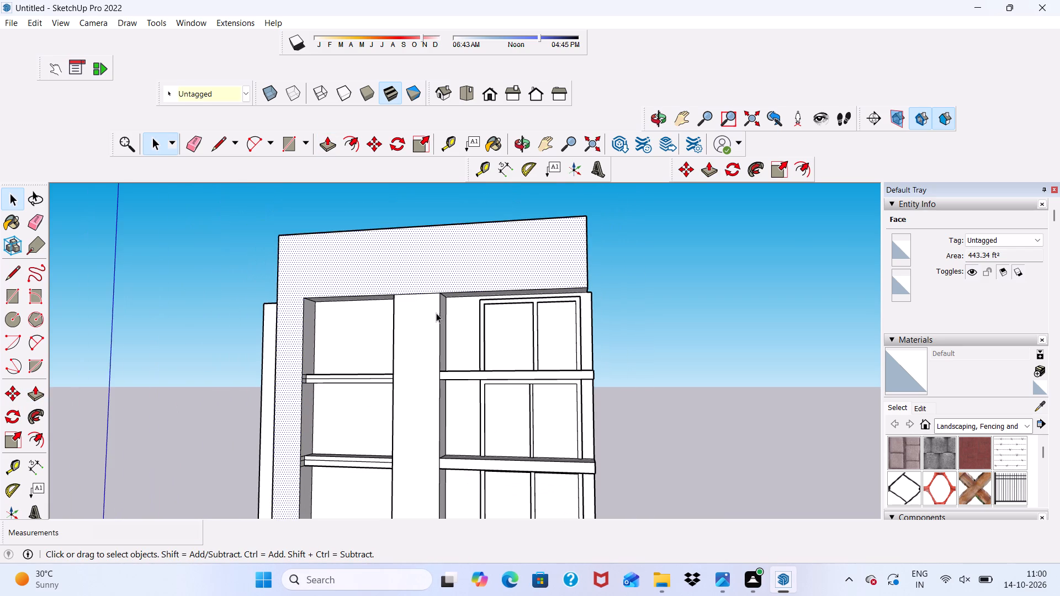
scroll(433, 304, down, 5)
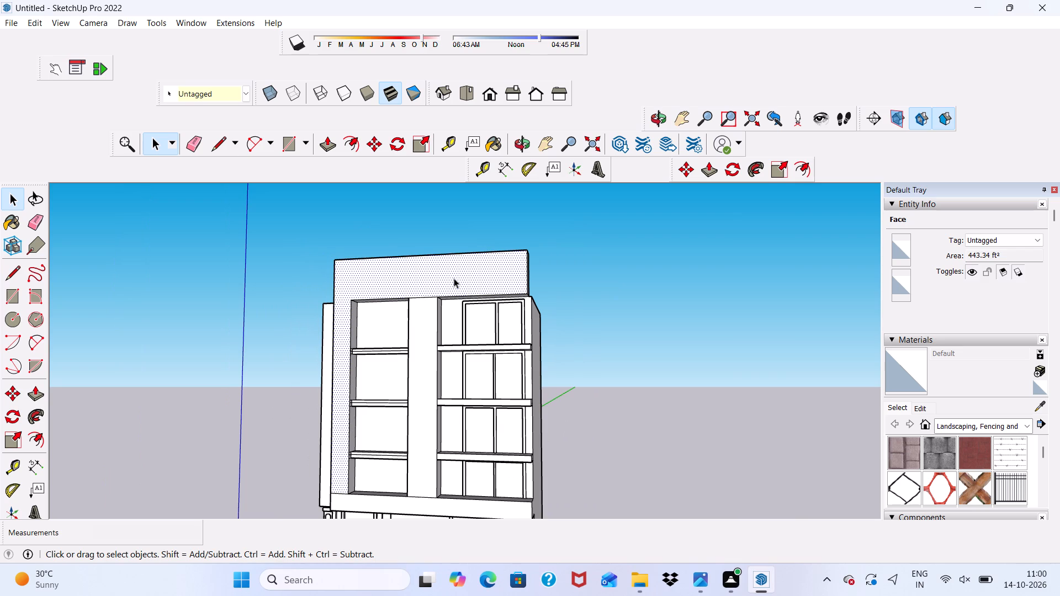
scroll(458, 352, up, 5)
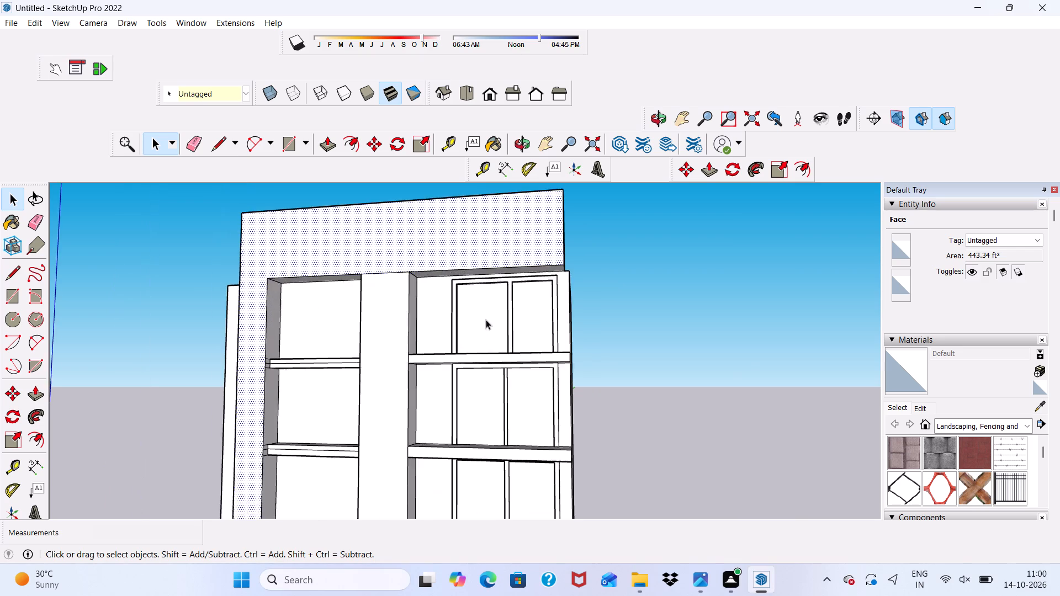
scroll(438, 294, up, 5)
scroll(411, 269, down, 5)
click(386, 403)
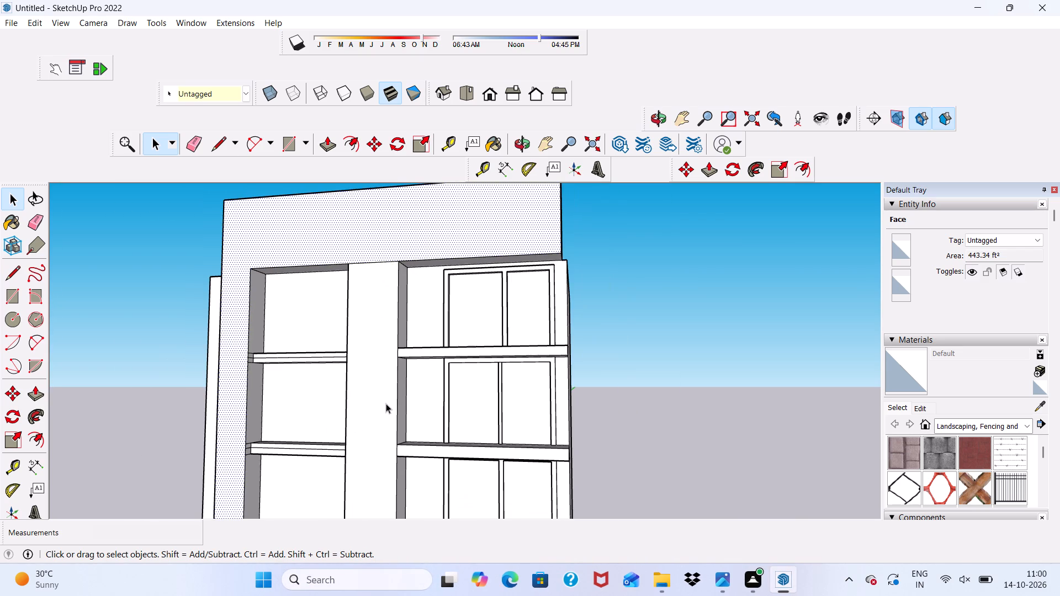
click(325, 137)
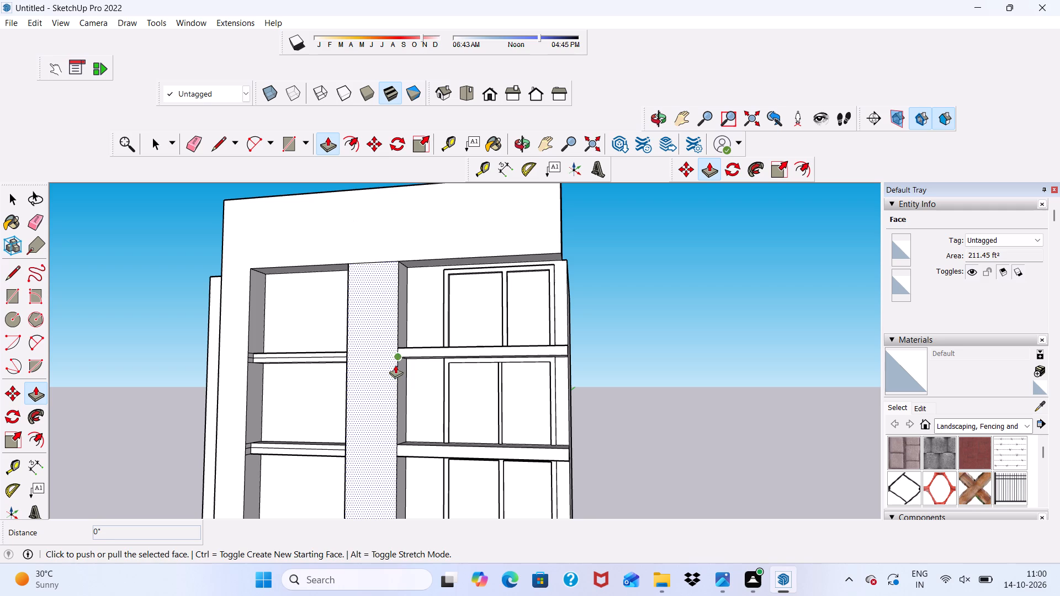
drag(388, 379, 393, 376)
click(393, 376)
scroll(380, 296, down, 6)
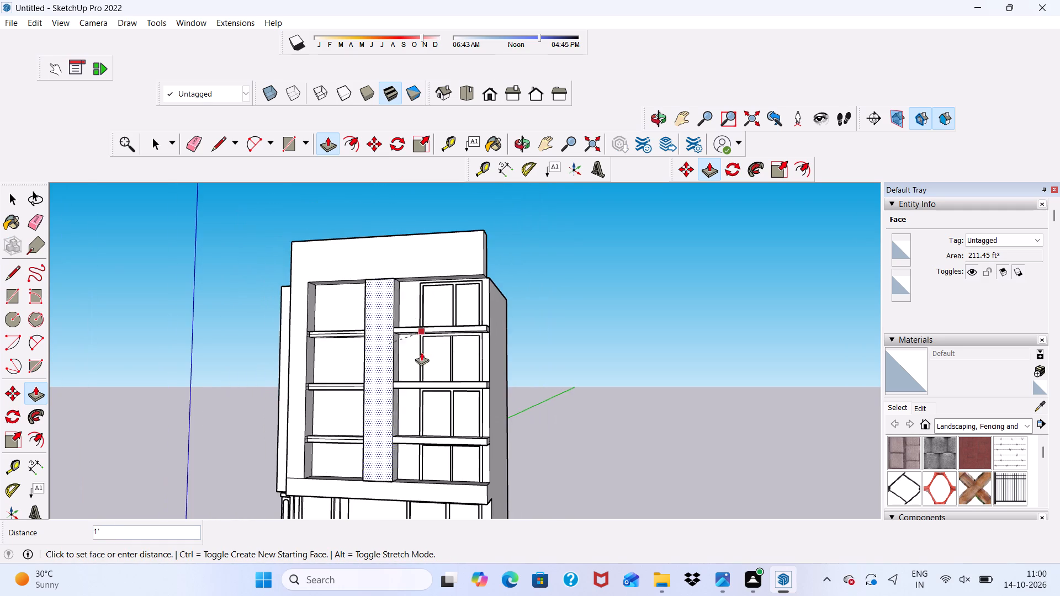
scroll(421, 356, down, 1)
key(space)
scroll(439, 341, up, 3)
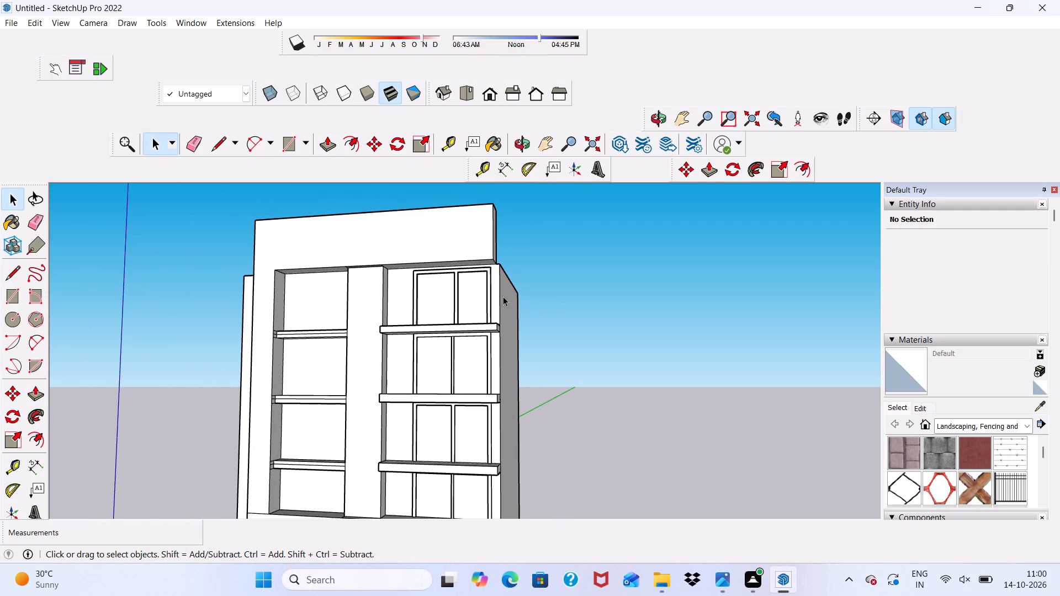
key(space)
Examine the top beam, central column and ledges of the facade from both sides.
scroll(336, 314, down, 5)
scroll(412, 301, up, 6)
middle_drag(355, 295, 598, 331)
scroll(355, 295, down, 1)
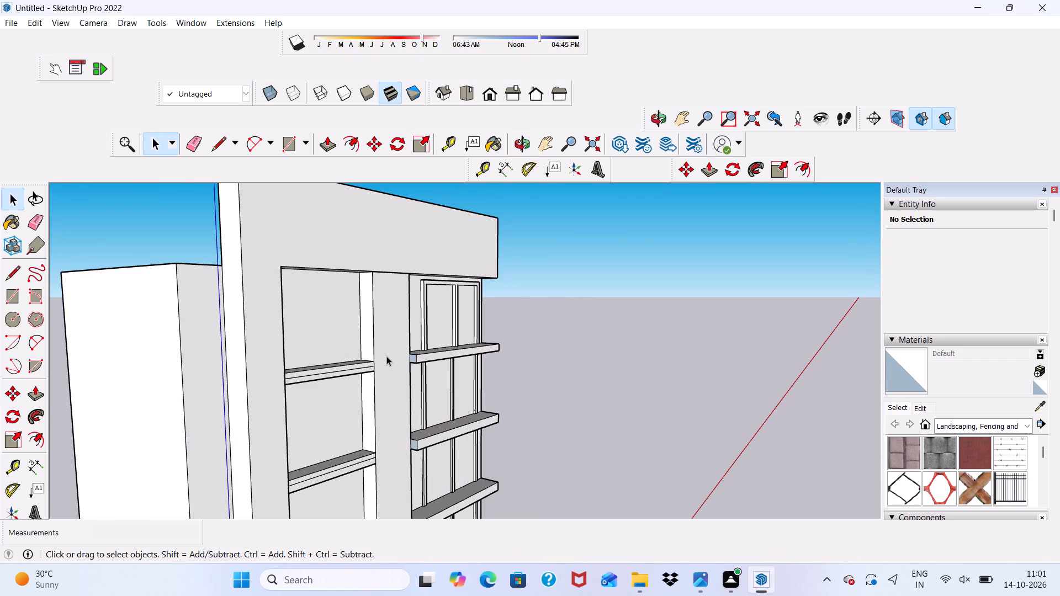
scroll(395, 360, up, 4)
scroll(395, 361, down, 5)
middle_drag(409, 393, 410, 394)
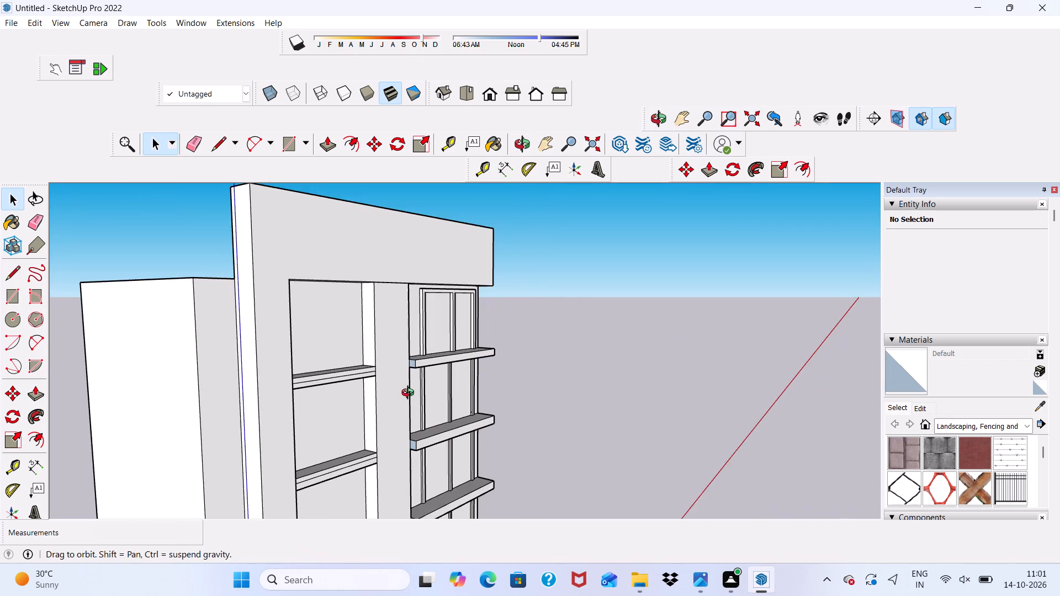
middle_drag(410, 394, 162, 442)
scroll(385, 369, up, 5)
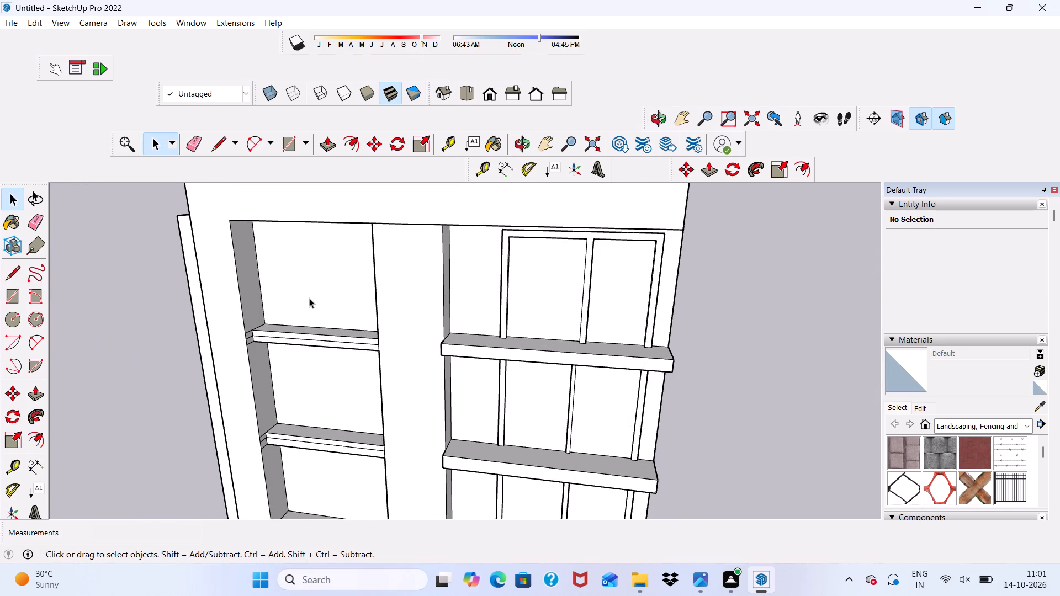
Draw a window rectangle about 7' 5 3/8" by 5' 8 7/8" on the recessed wall of the facade's top left bay.
click(283, 141)
scroll(291, 279, up, 2)
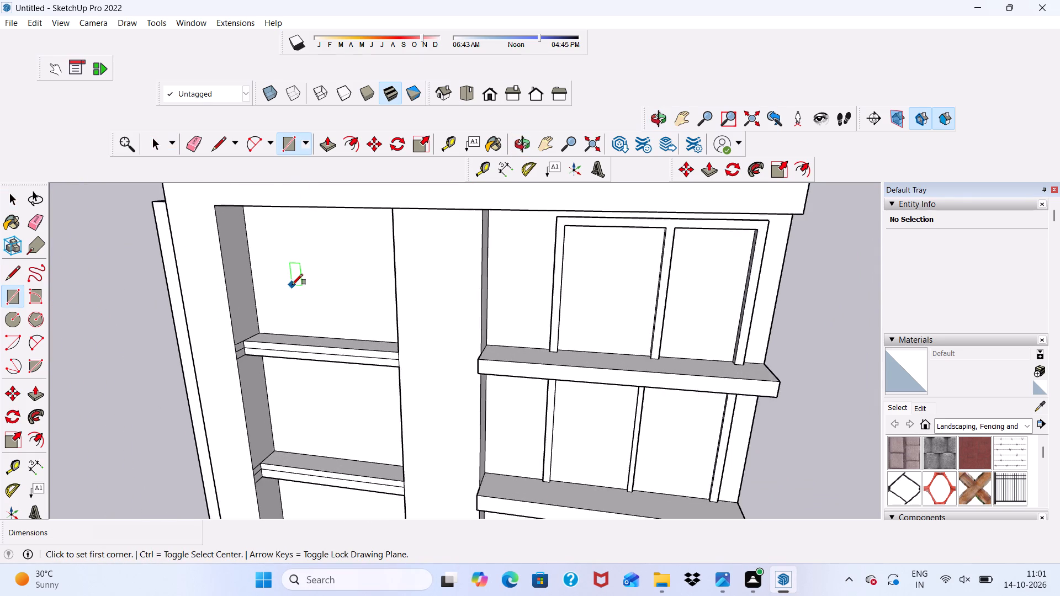
scroll(322, 330, down, 3)
scroll(368, 353, up, 2)
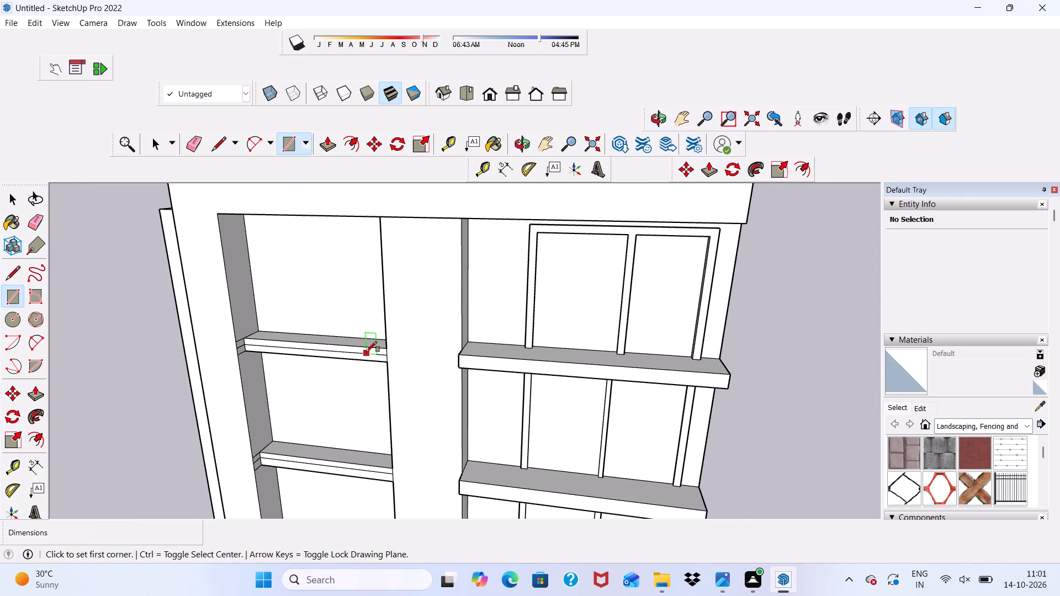
scroll(361, 342, up, 9)
scroll(349, 323, down, 6)
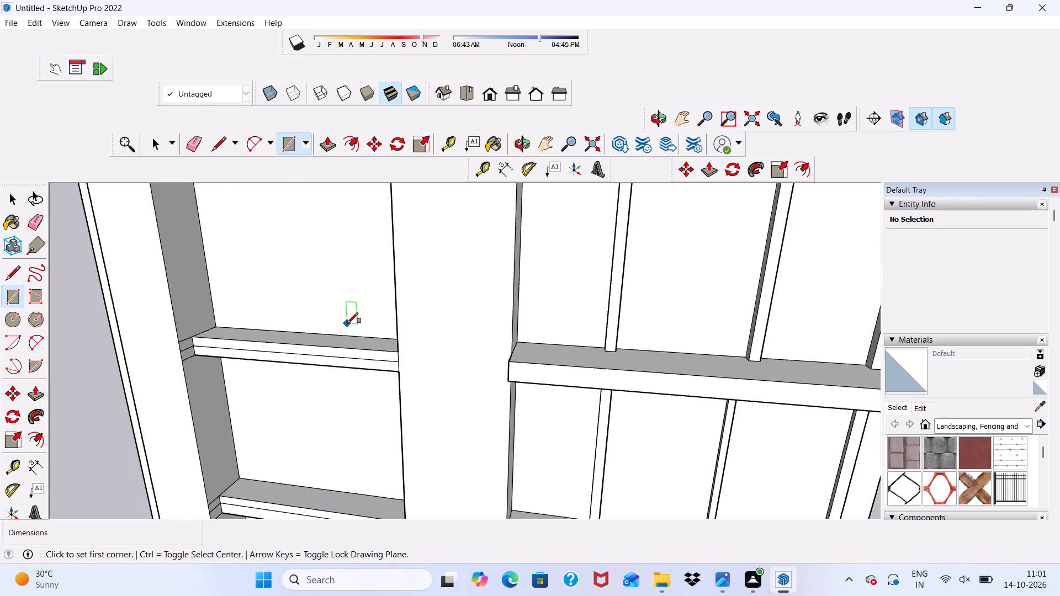
middle_drag(347, 323, 464, 266)
scroll(382, 320, down, 11)
scroll(365, 273, up, 4)
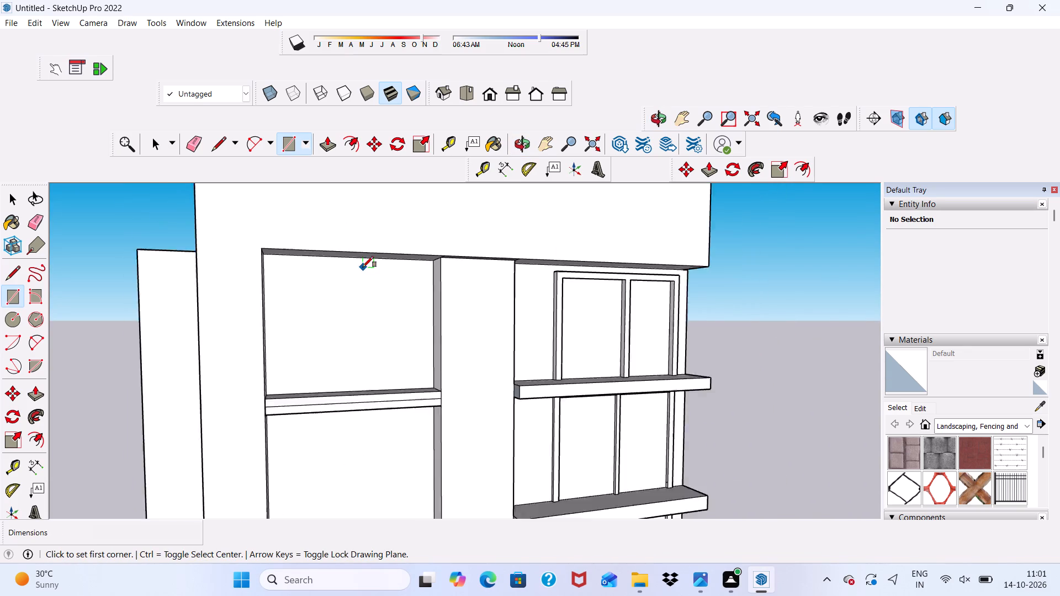
scroll(363, 267, up, 8)
scroll(317, 278, up, 1)
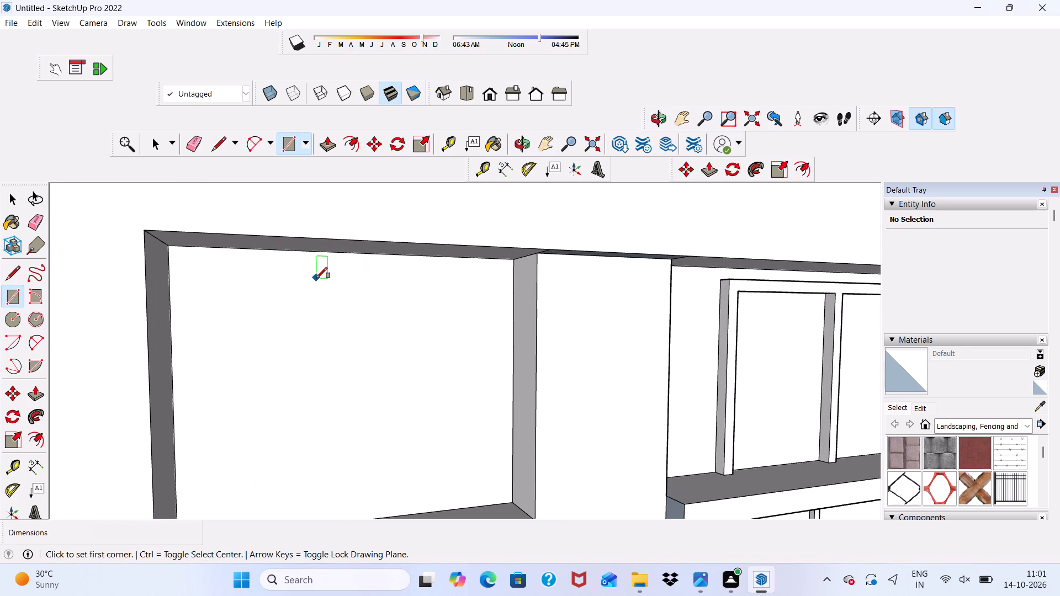
scroll(301, 276, up, 1)
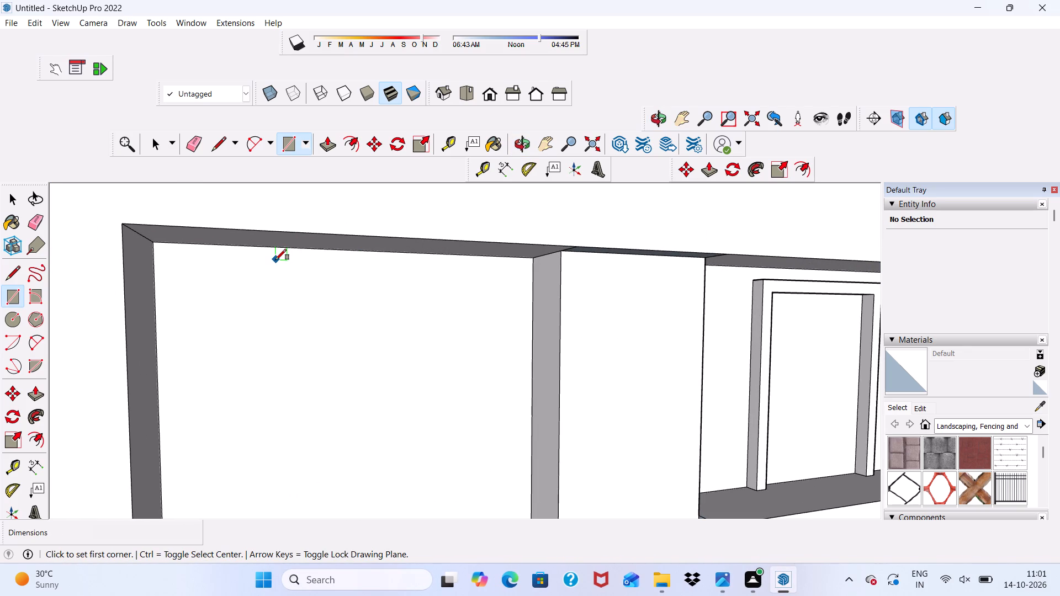
click(238, 263)
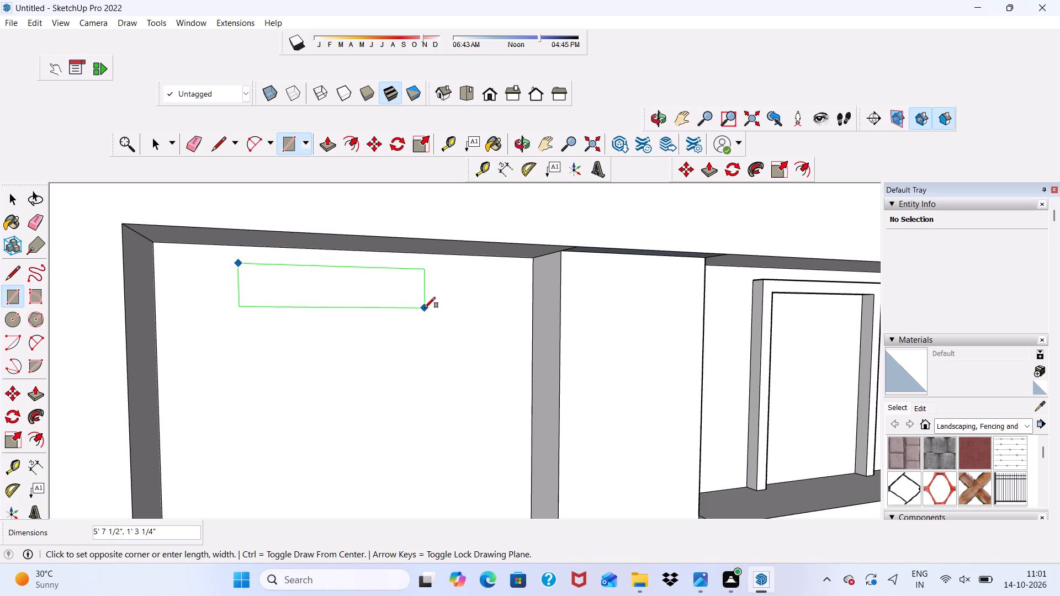
scroll(425, 312, down, 4)
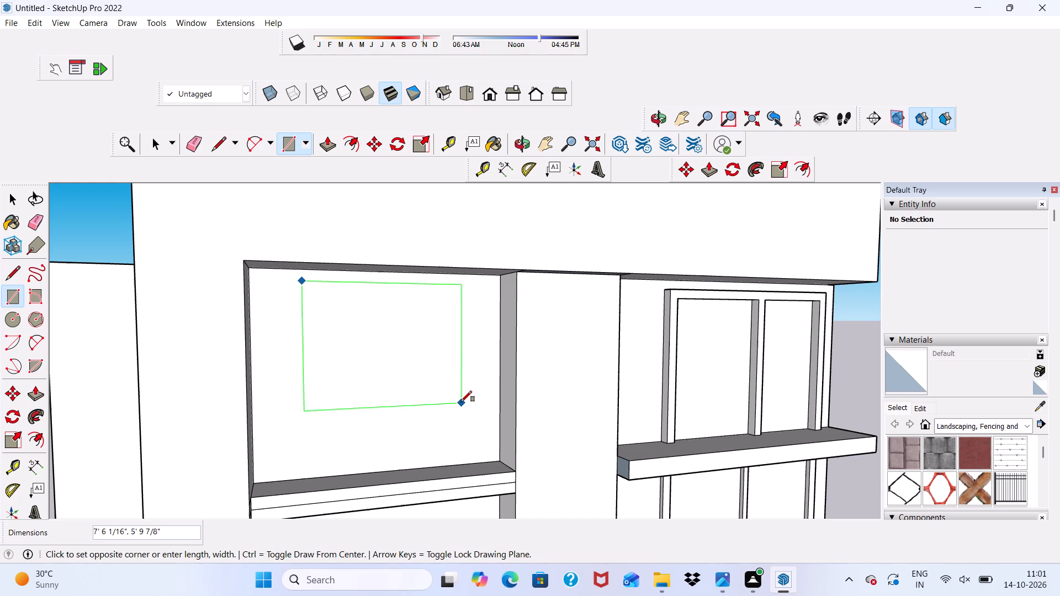
click(460, 401)
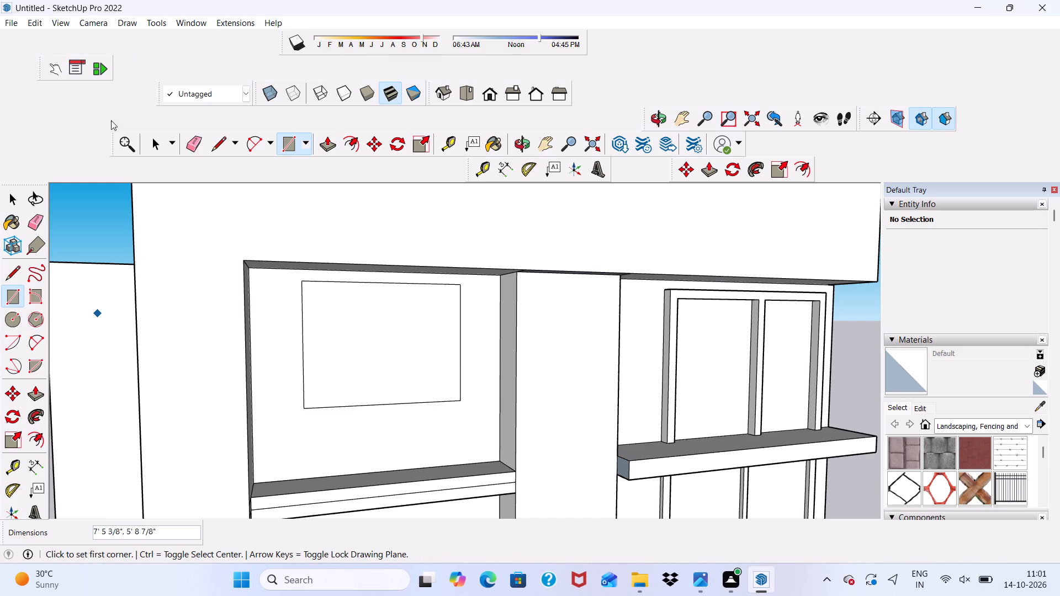
Offset the new window rectangle's outline 3" inward to form a frame border.
click(357, 153)
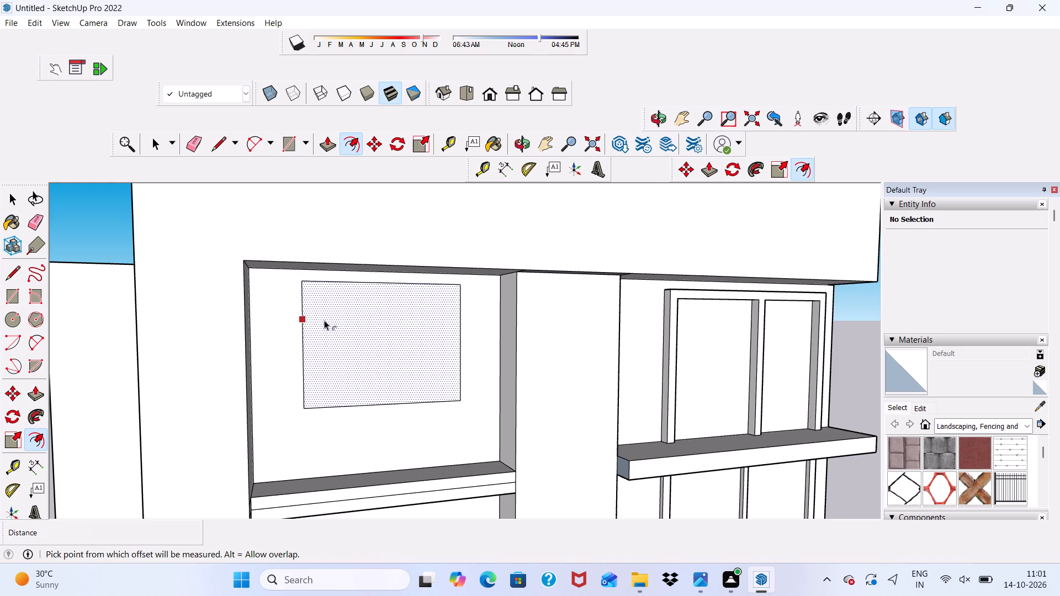
click(324, 320)
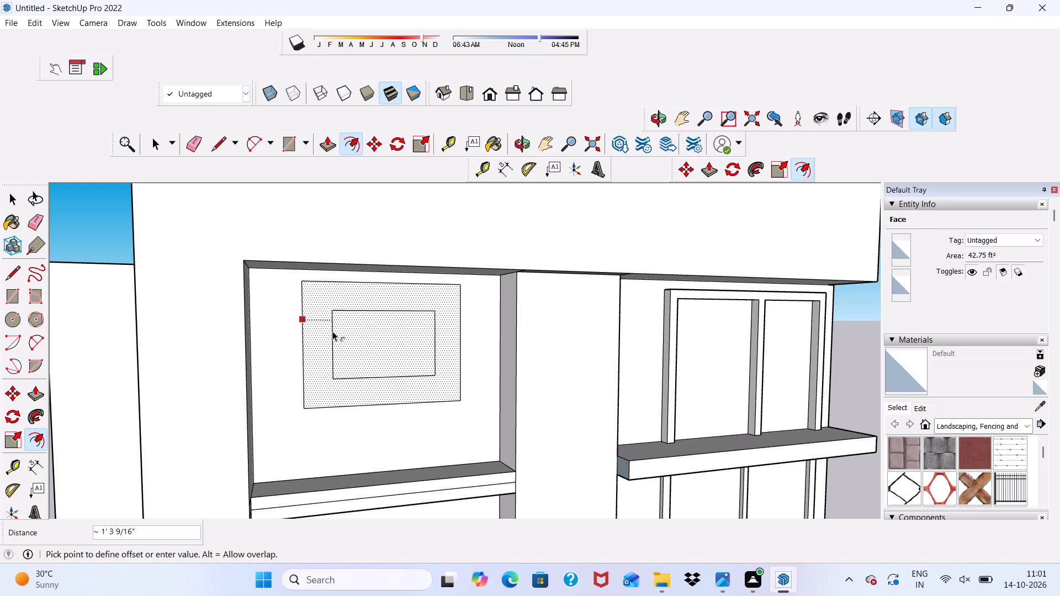
key(3)
key(shift+quotedbl)
key(Return)
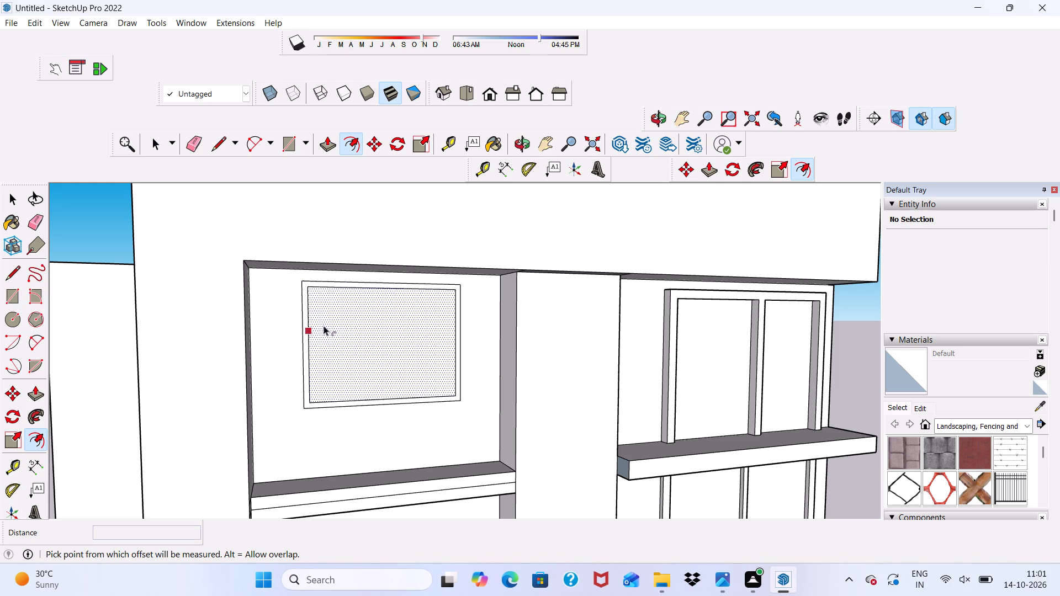
Draw a vertical mullion rectangle about 6 1/8" wide and 5' 2 7/8" high across the middle of the inner window outline.
click(284, 151)
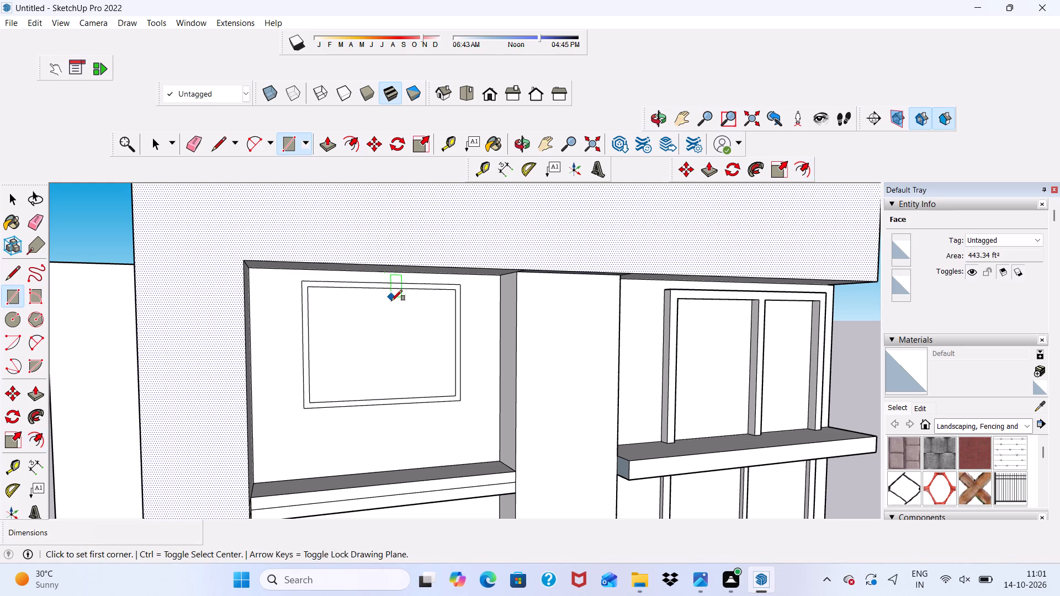
click(386, 291)
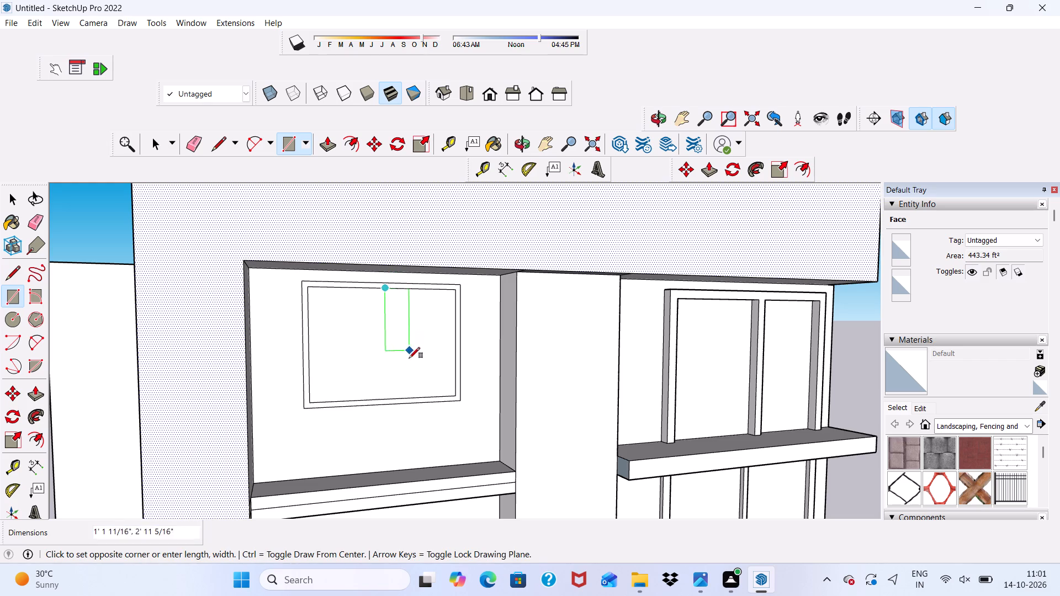
scroll(408, 400, up, 4)
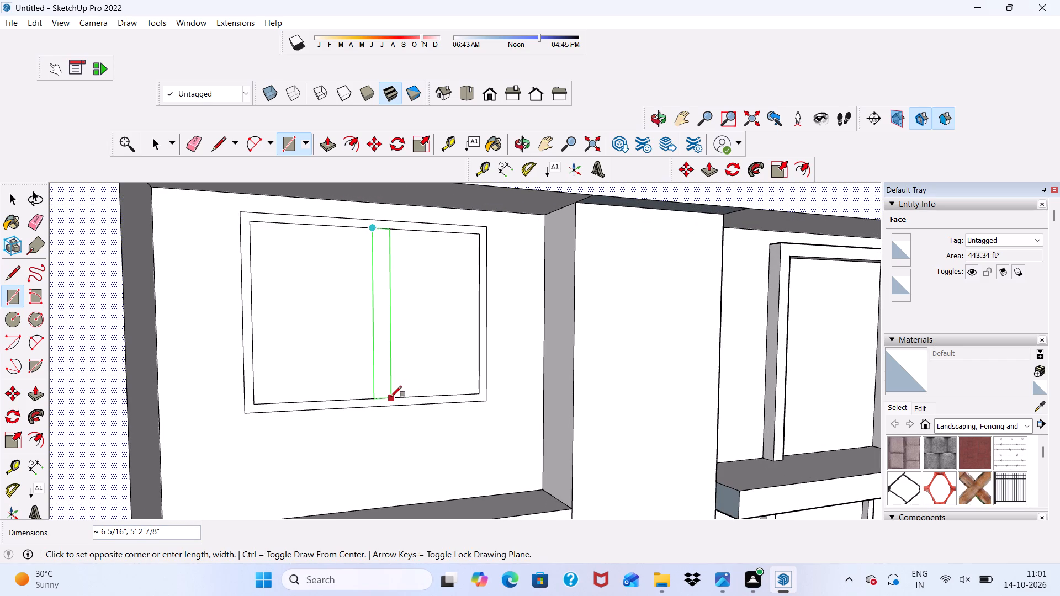
click(390, 397)
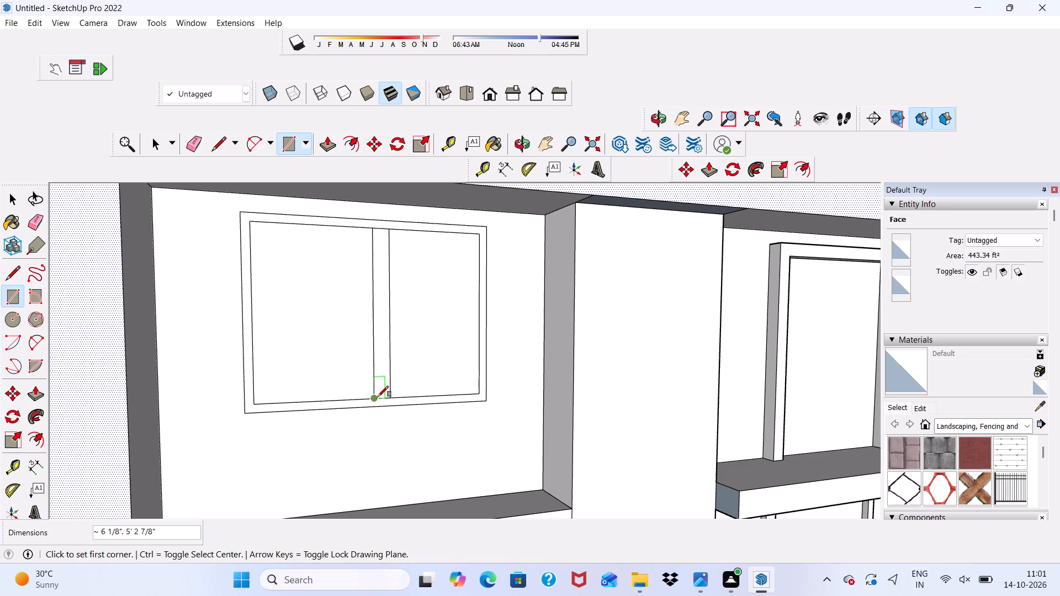
Erase the short edges at the mullion's top and bottom so it merges with the window frame.
drag(186, 140, 261, 171)
scroll(418, 217, up, 4)
scroll(367, 233, up, 4)
click(197, 139)
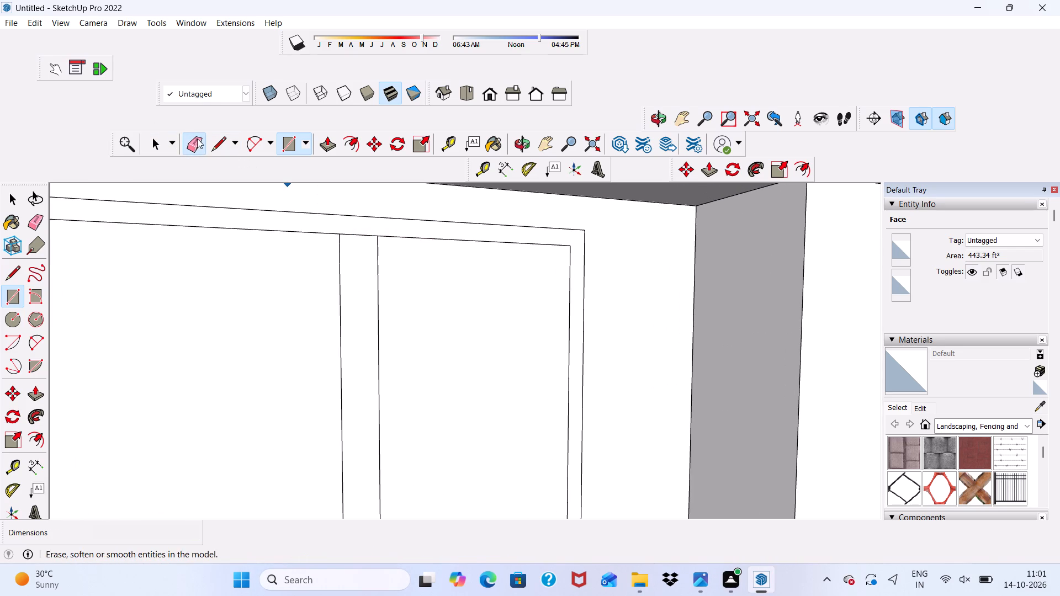
drag(361, 227, 362, 244)
scroll(360, 223, down, 13)
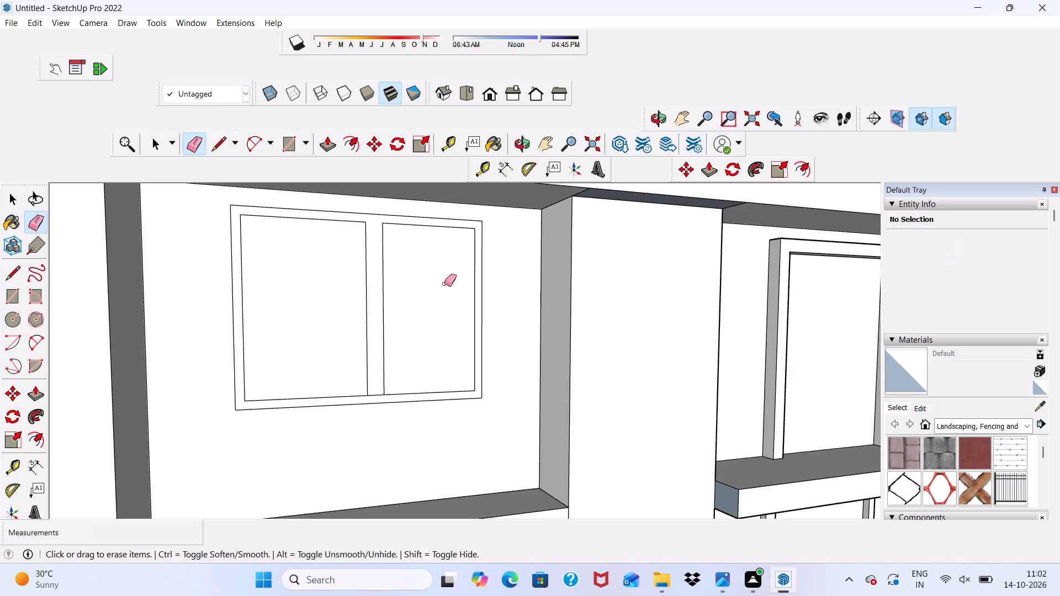
scroll(406, 365, up, 13)
drag(371, 382, 374, 394)
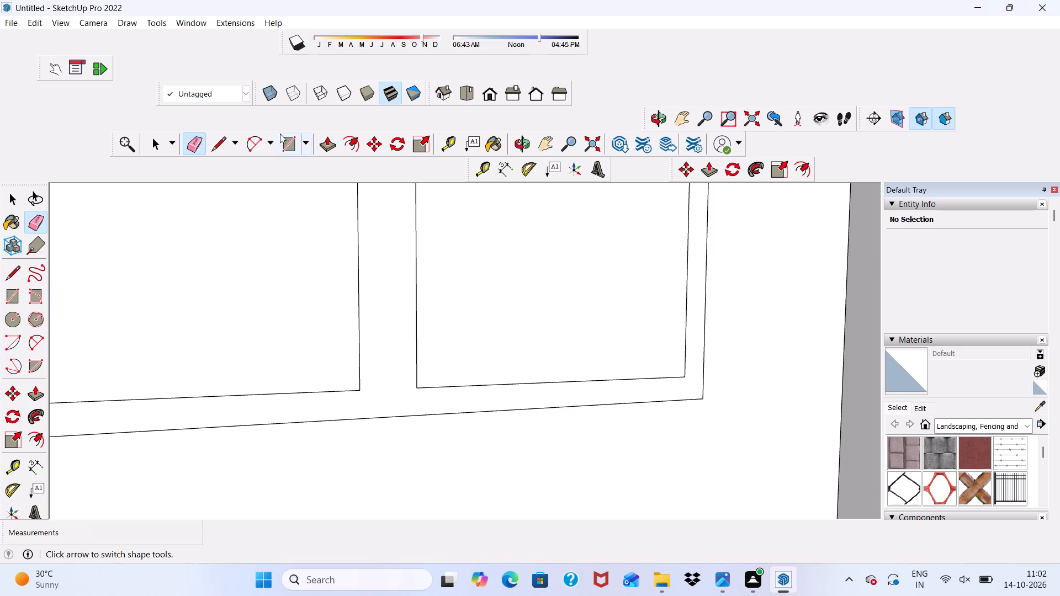
Push/Pull the merged window frame and mullion face outward 3" from the wall.
click(322, 143)
click(372, 324)
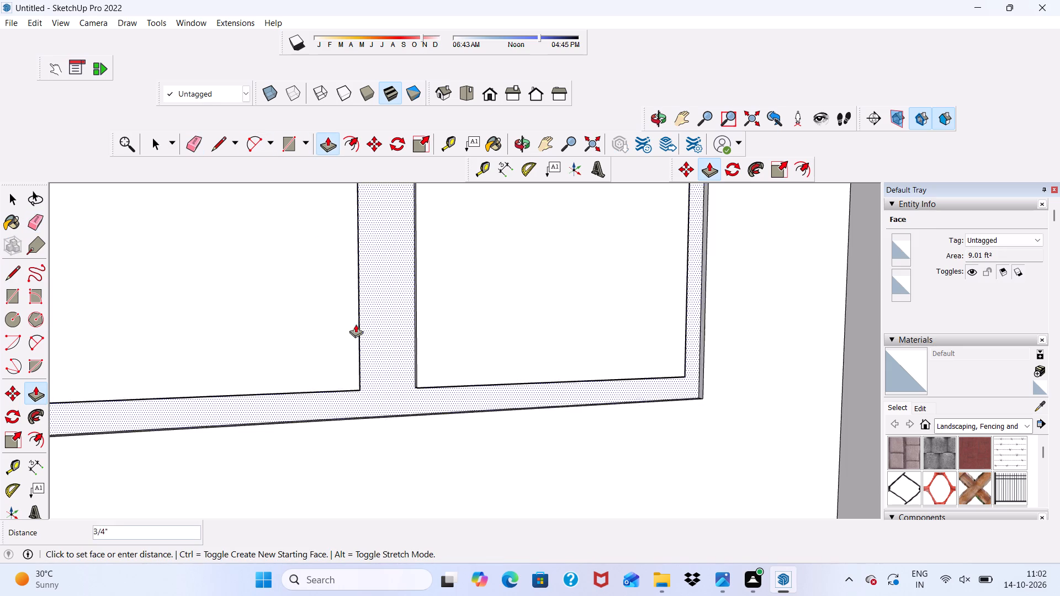
scroll(430, 330, down, 1)
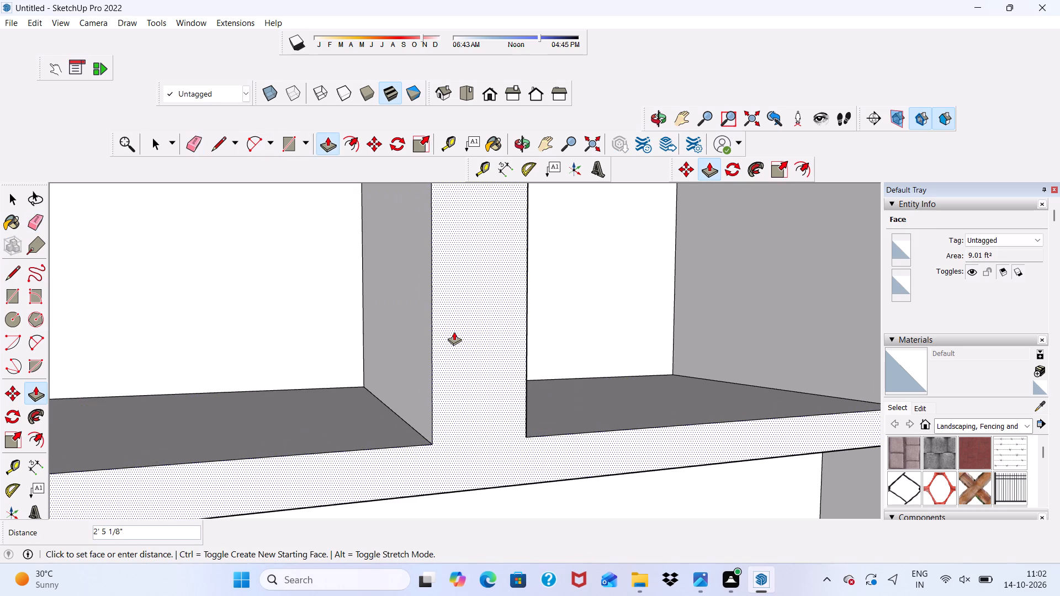
key(3)
key(shift+quotedbl)
key(Return)
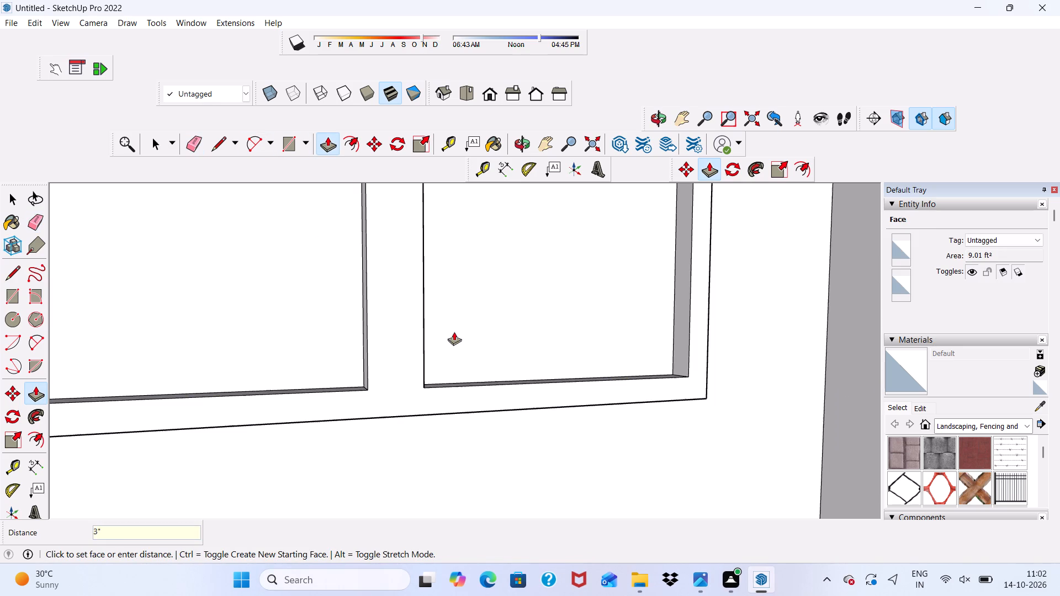
scroll(470, 348, down, 17)
middle_drag(675, 328, 499, 340)
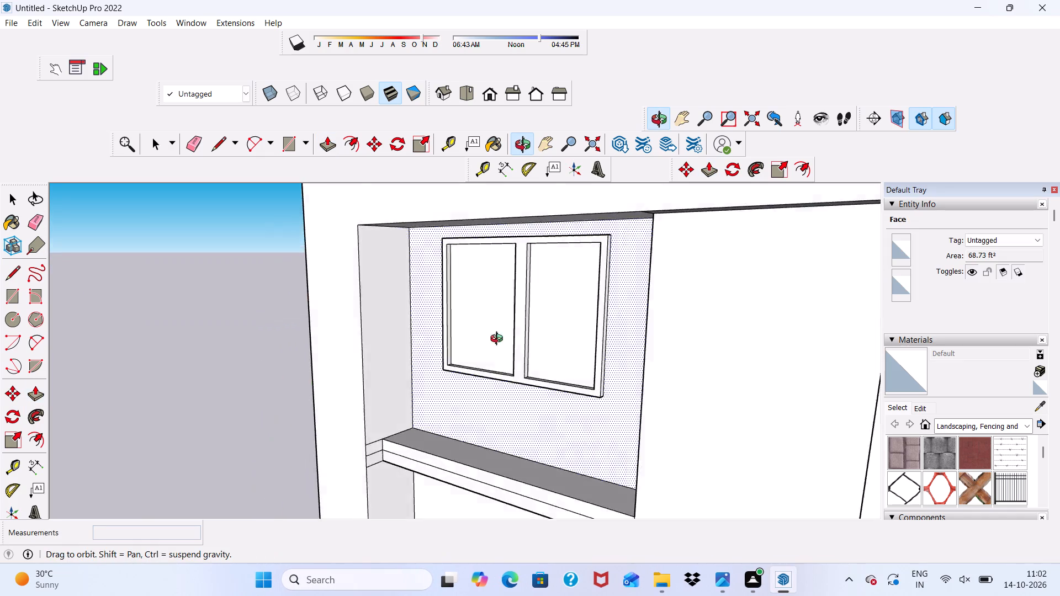
middle_drag(499, 340, 608, 290)
scroll(637, 275, up, 1)
scroll(592, 276, down, 9)
scroll(713, 305, up, 1)
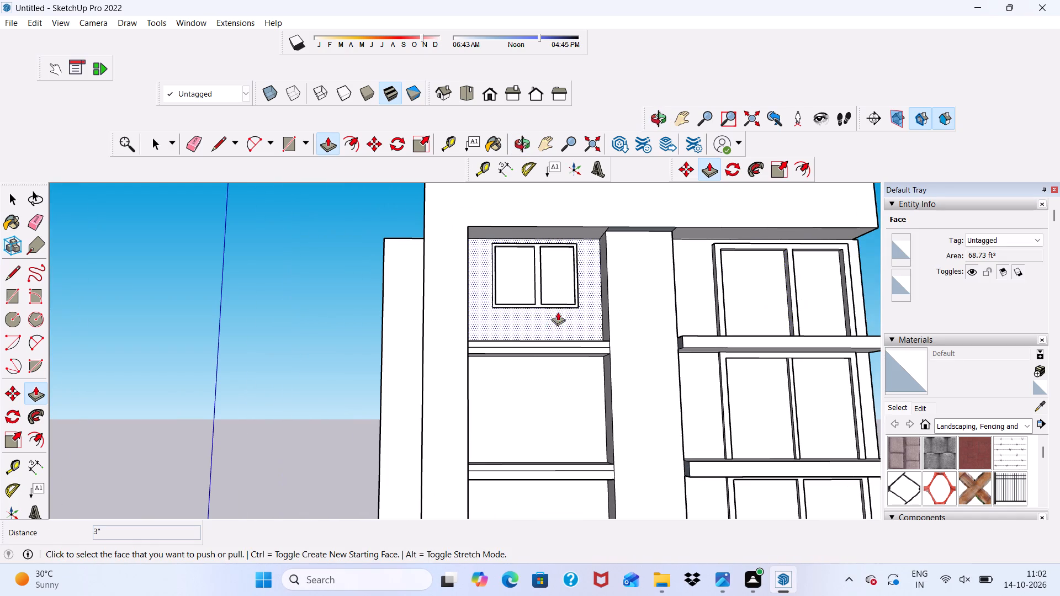
key(space)
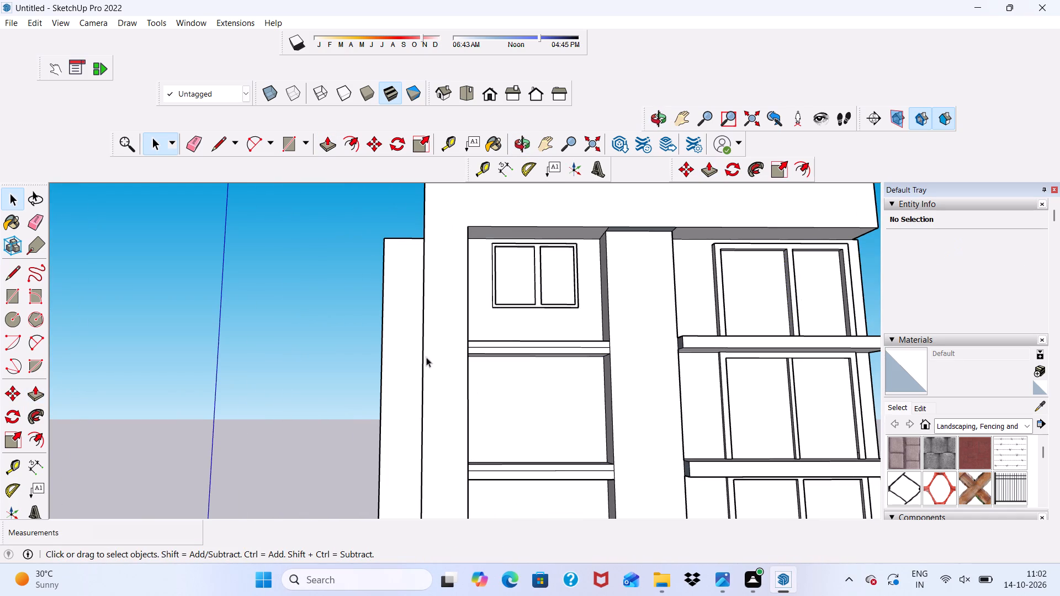
drag(391, 283, 437, 349)
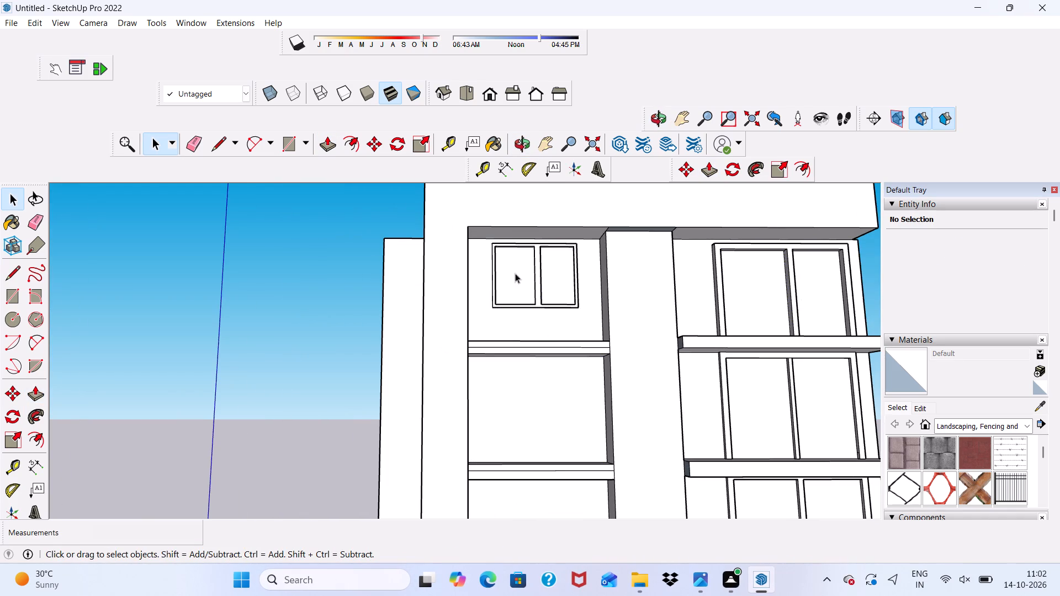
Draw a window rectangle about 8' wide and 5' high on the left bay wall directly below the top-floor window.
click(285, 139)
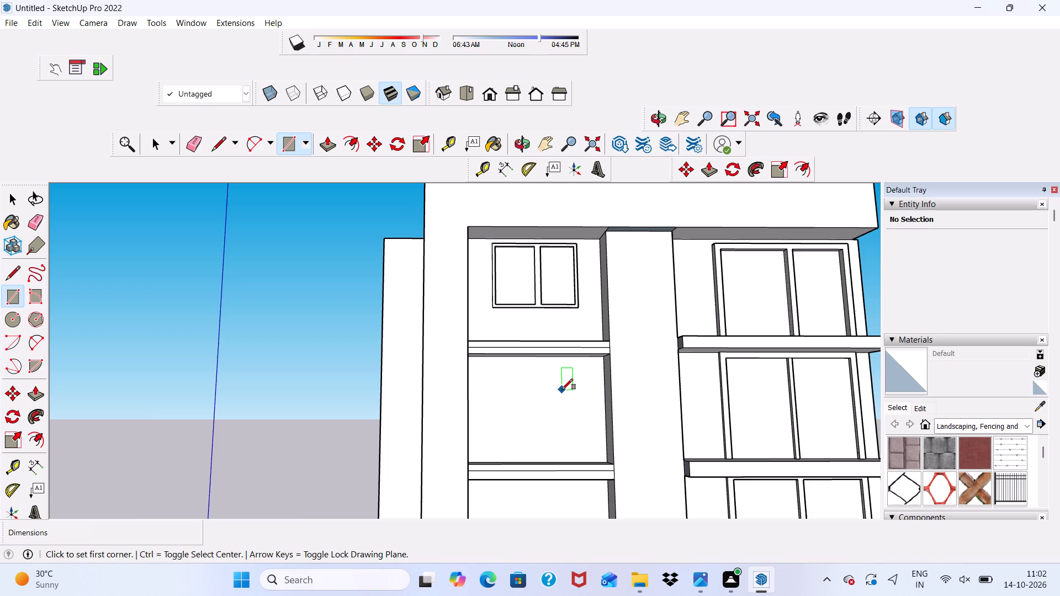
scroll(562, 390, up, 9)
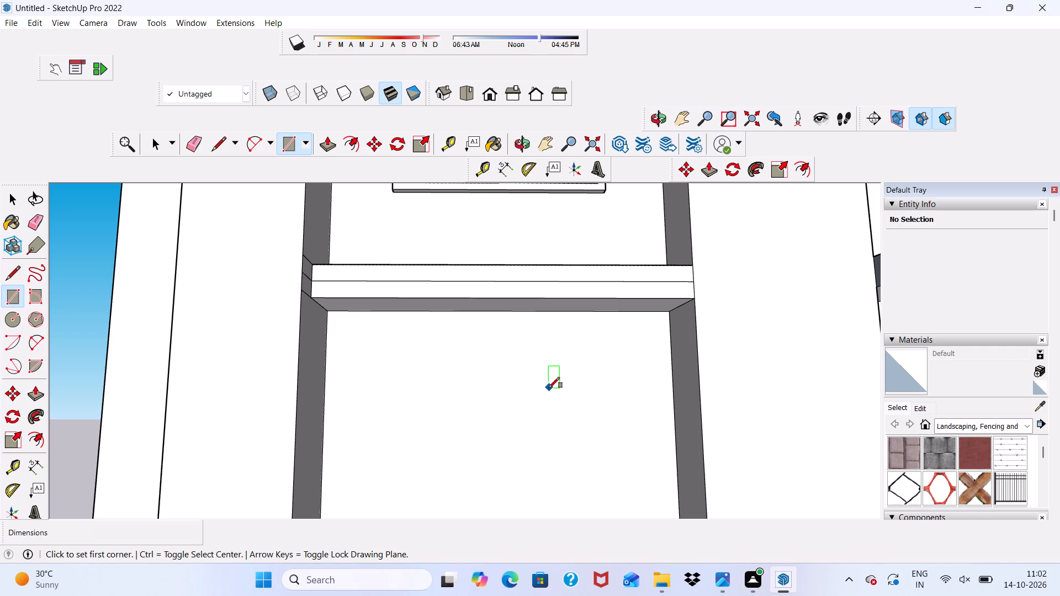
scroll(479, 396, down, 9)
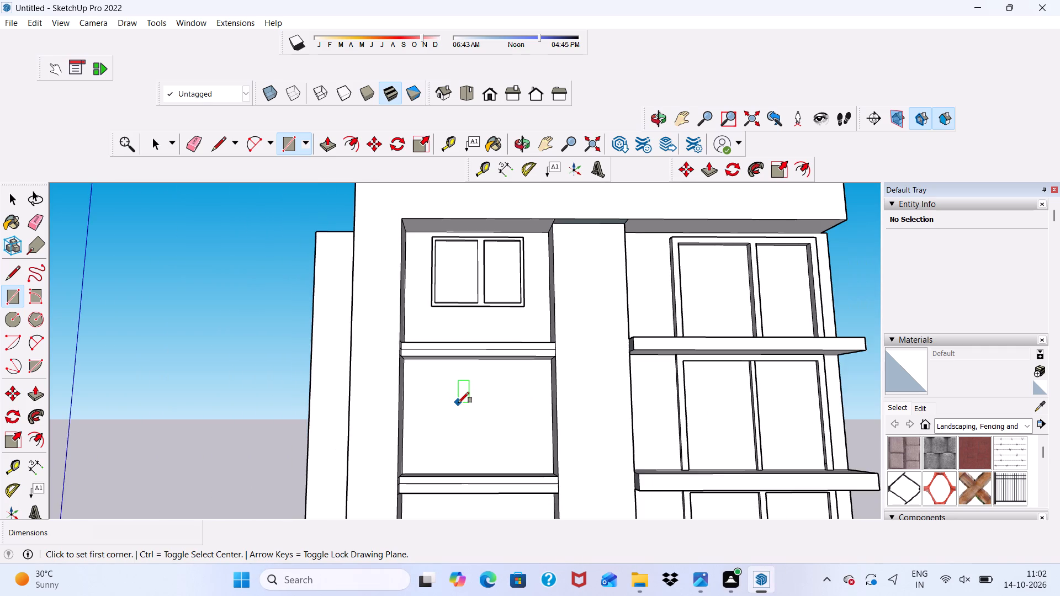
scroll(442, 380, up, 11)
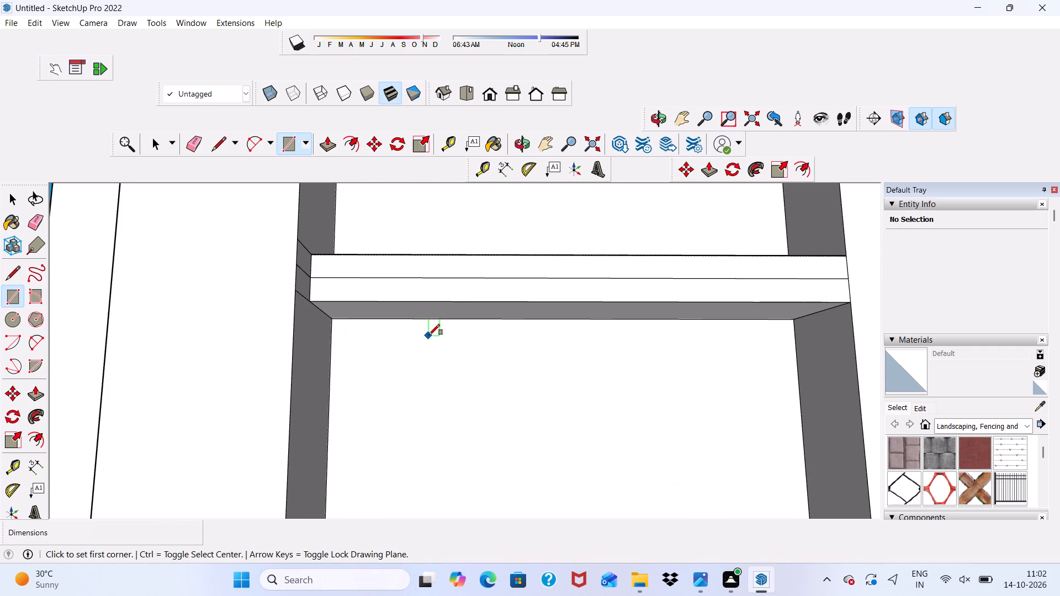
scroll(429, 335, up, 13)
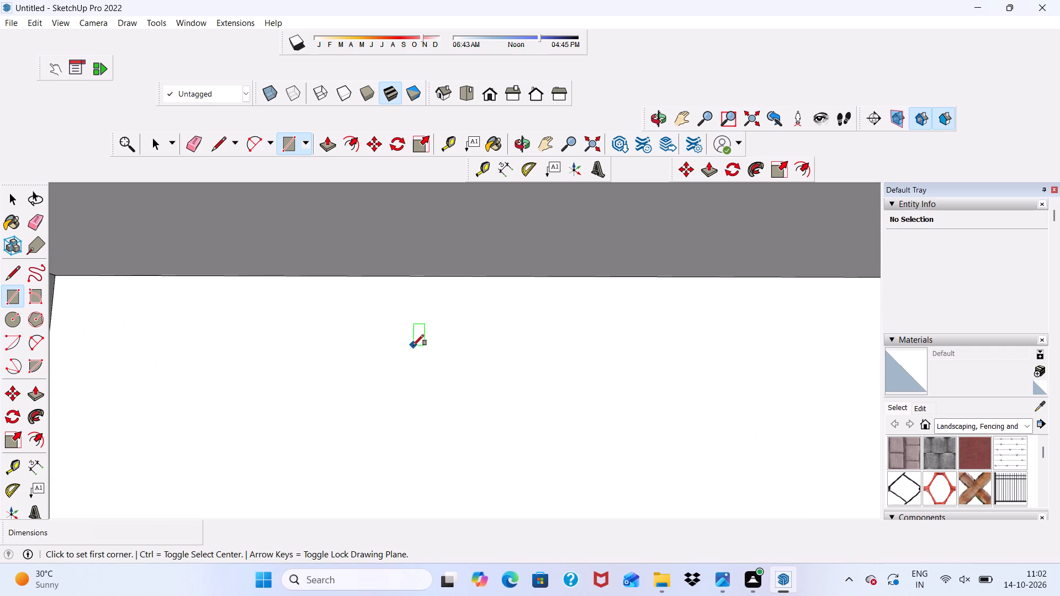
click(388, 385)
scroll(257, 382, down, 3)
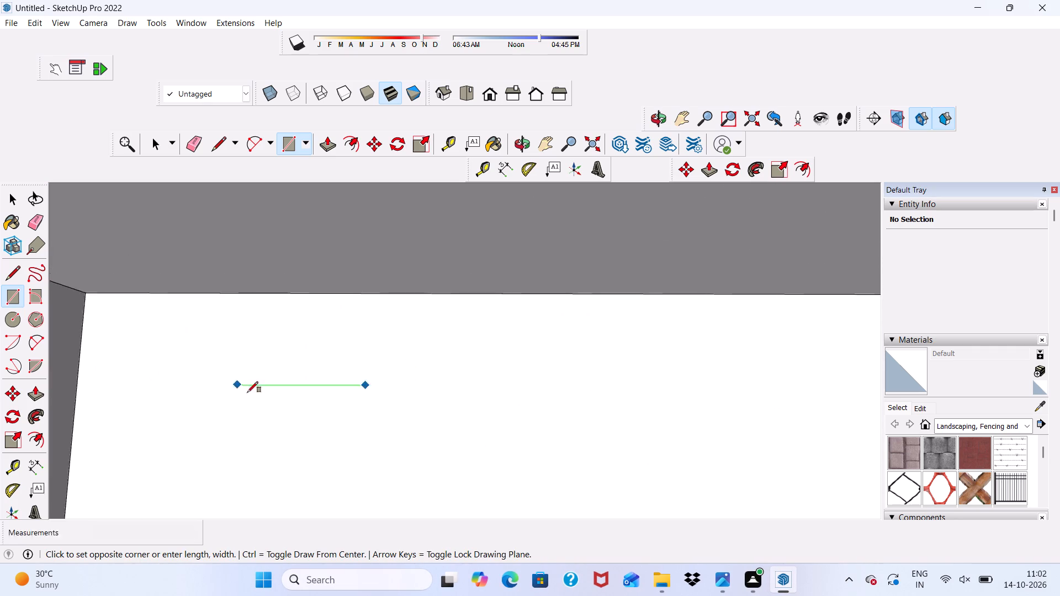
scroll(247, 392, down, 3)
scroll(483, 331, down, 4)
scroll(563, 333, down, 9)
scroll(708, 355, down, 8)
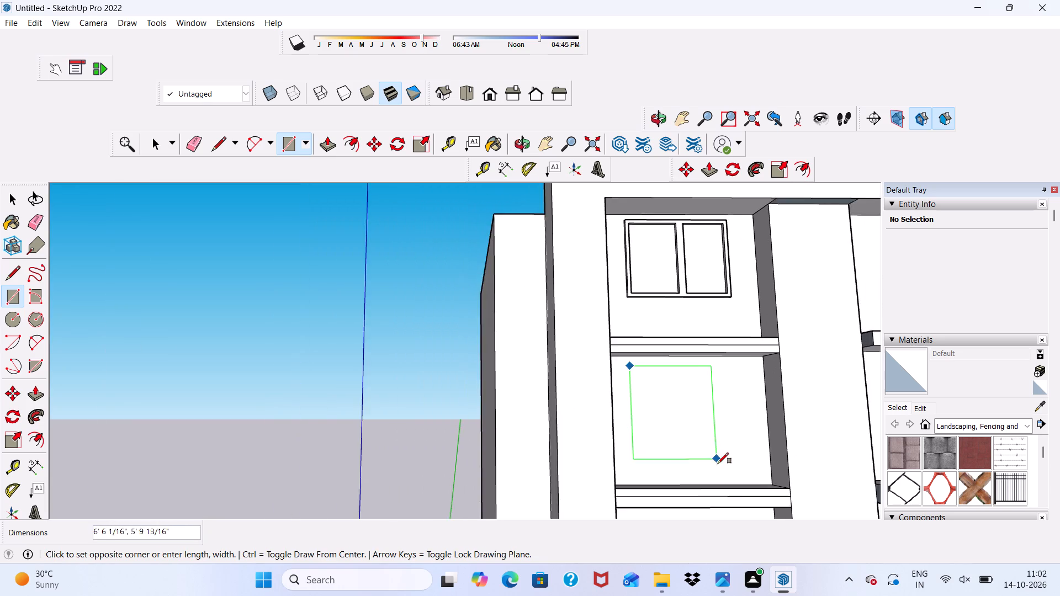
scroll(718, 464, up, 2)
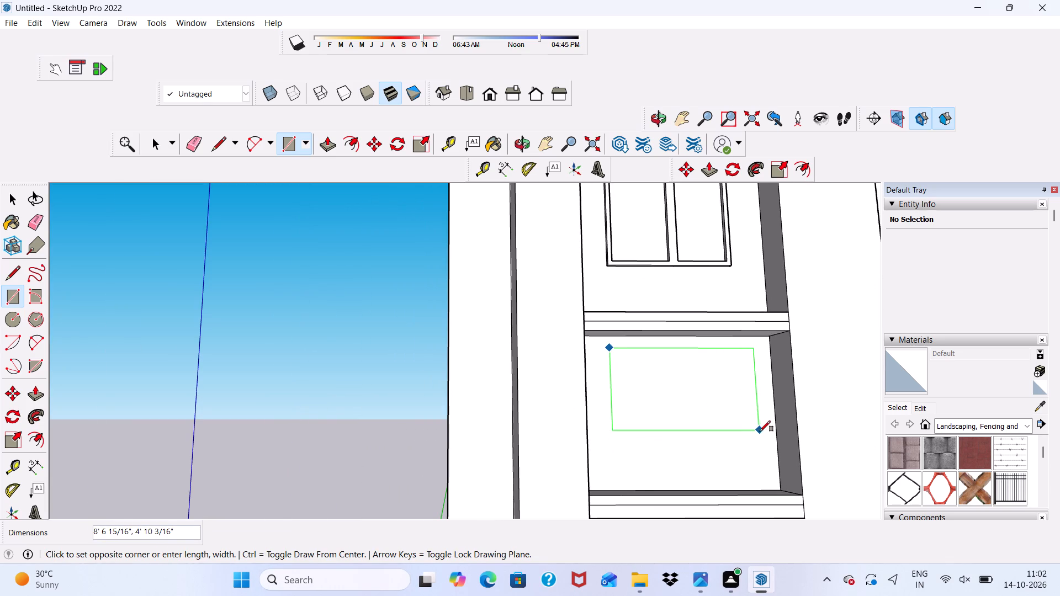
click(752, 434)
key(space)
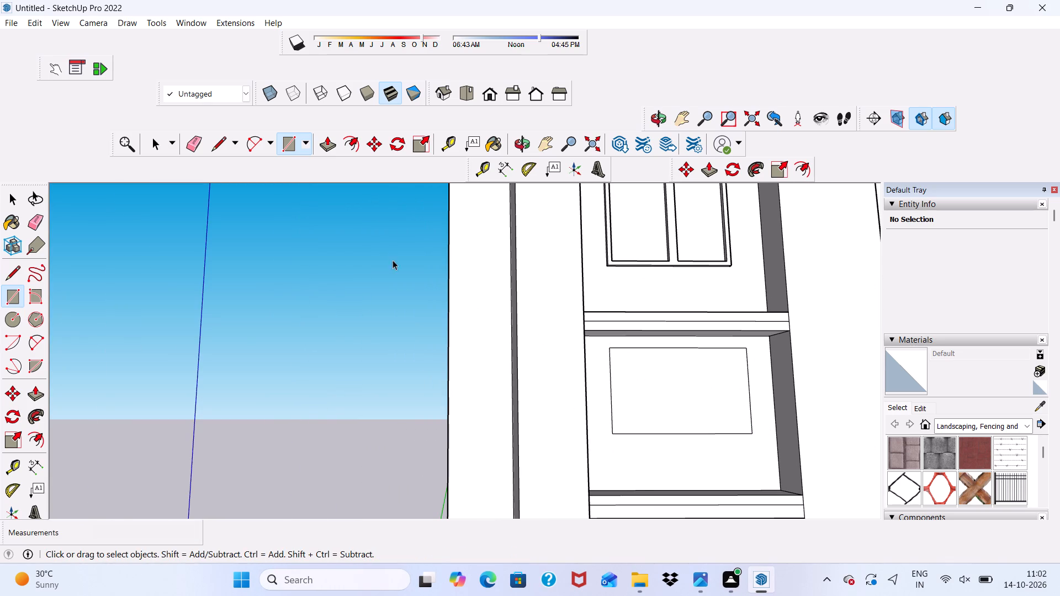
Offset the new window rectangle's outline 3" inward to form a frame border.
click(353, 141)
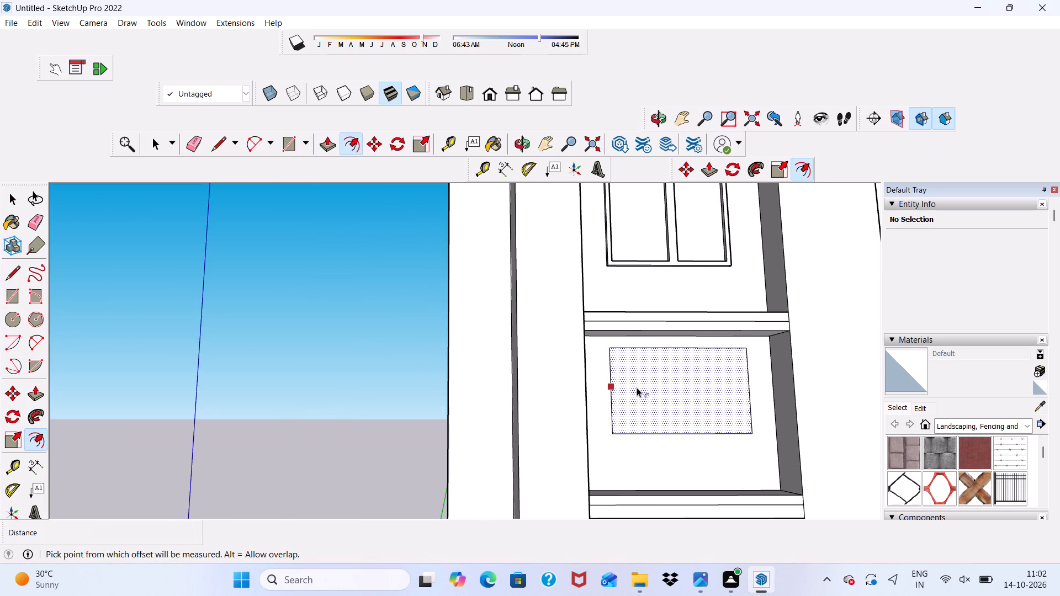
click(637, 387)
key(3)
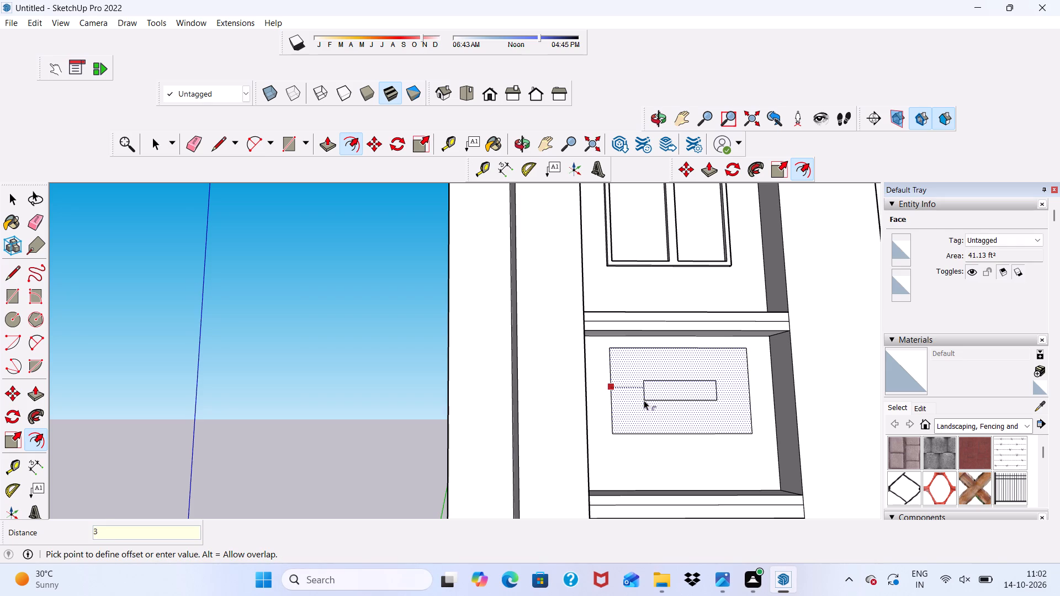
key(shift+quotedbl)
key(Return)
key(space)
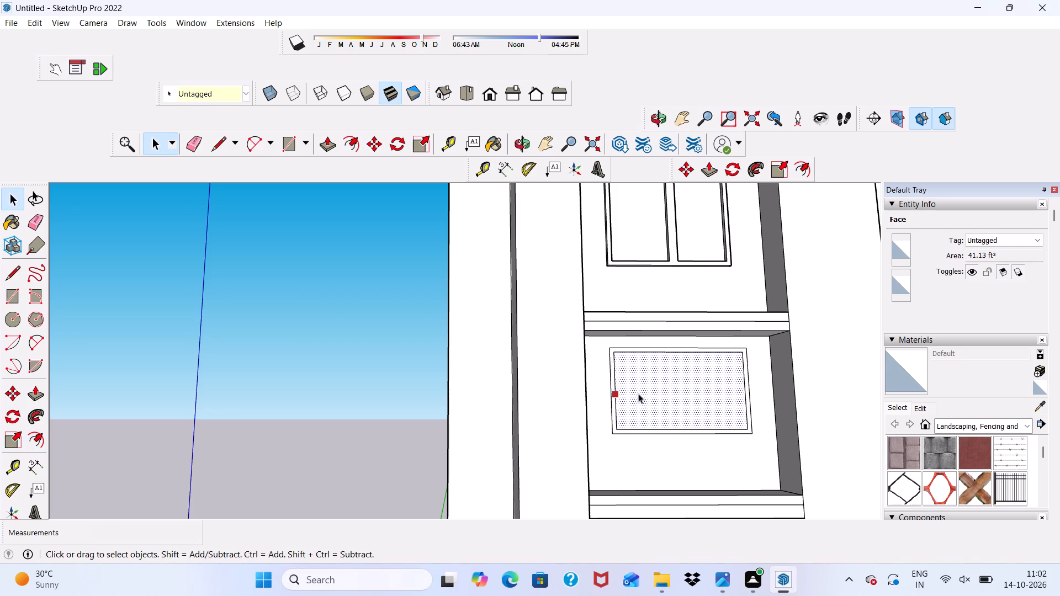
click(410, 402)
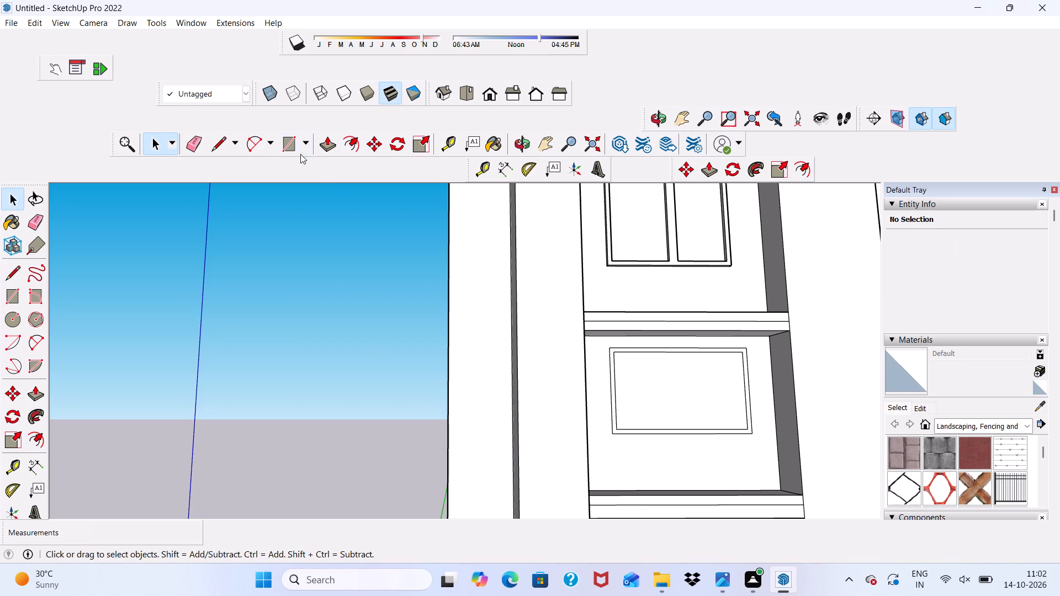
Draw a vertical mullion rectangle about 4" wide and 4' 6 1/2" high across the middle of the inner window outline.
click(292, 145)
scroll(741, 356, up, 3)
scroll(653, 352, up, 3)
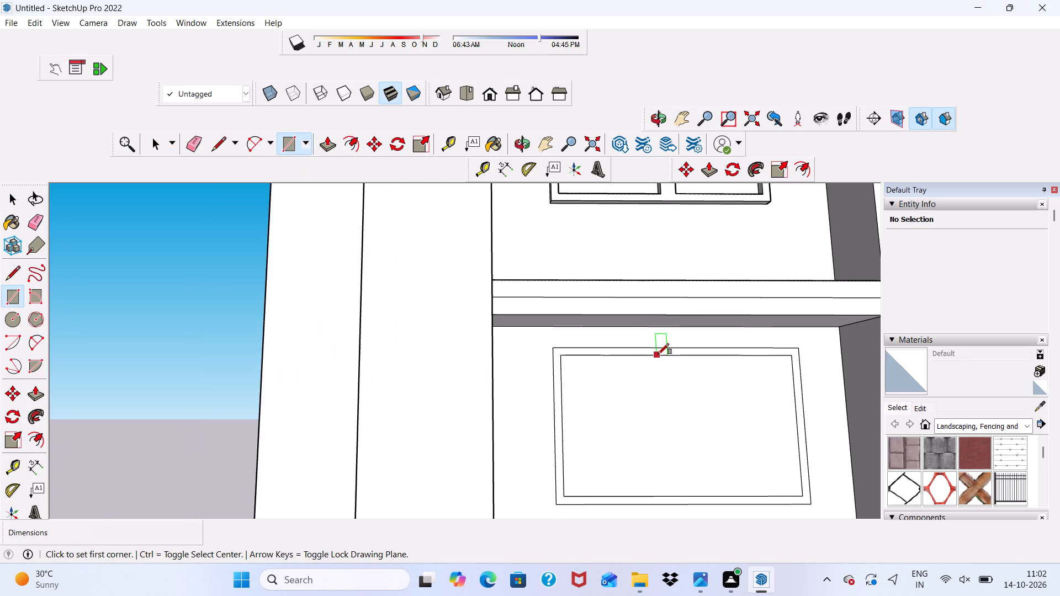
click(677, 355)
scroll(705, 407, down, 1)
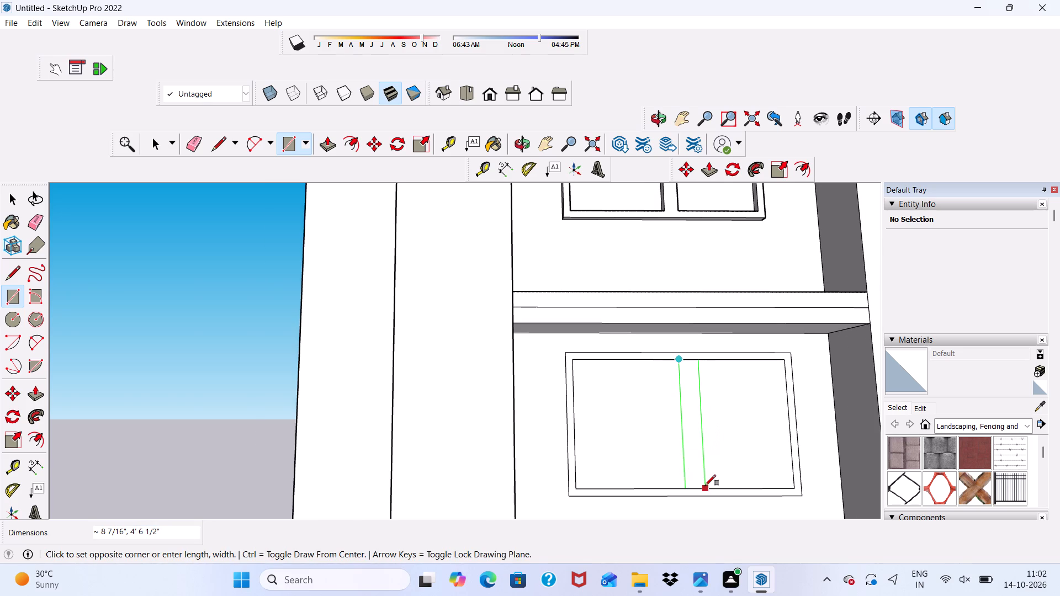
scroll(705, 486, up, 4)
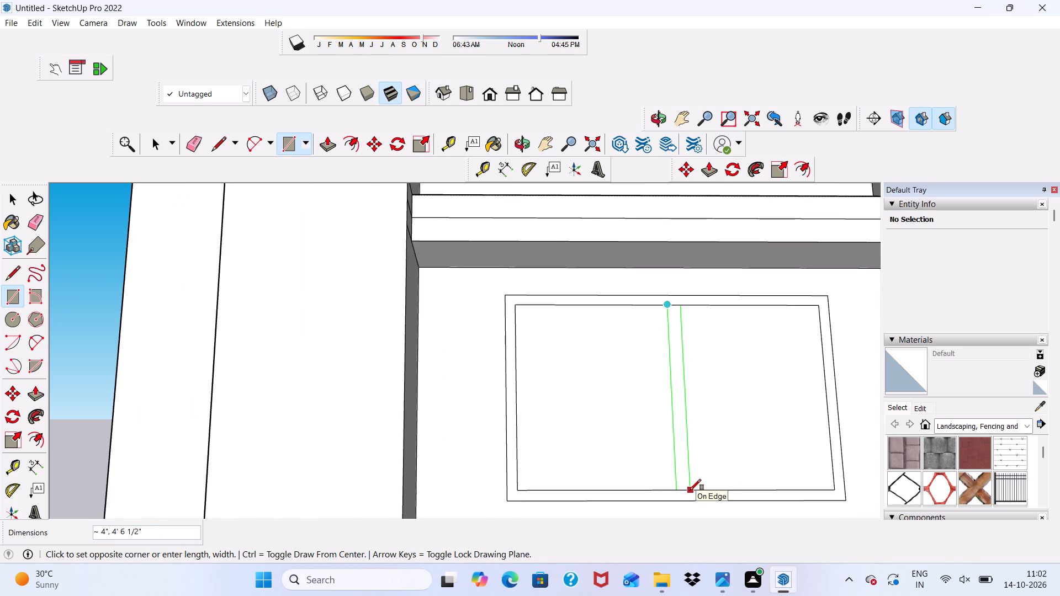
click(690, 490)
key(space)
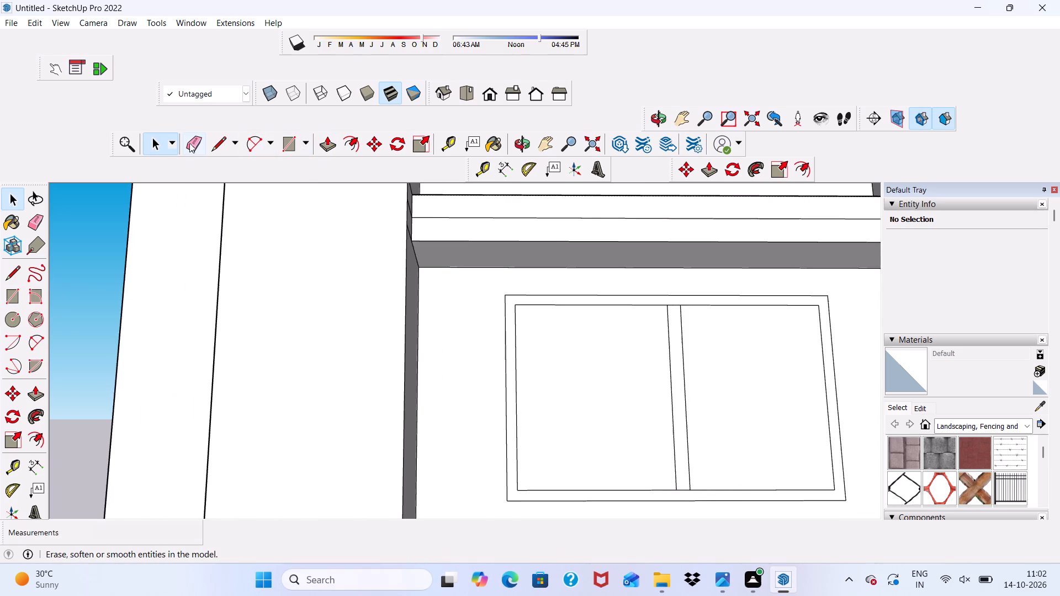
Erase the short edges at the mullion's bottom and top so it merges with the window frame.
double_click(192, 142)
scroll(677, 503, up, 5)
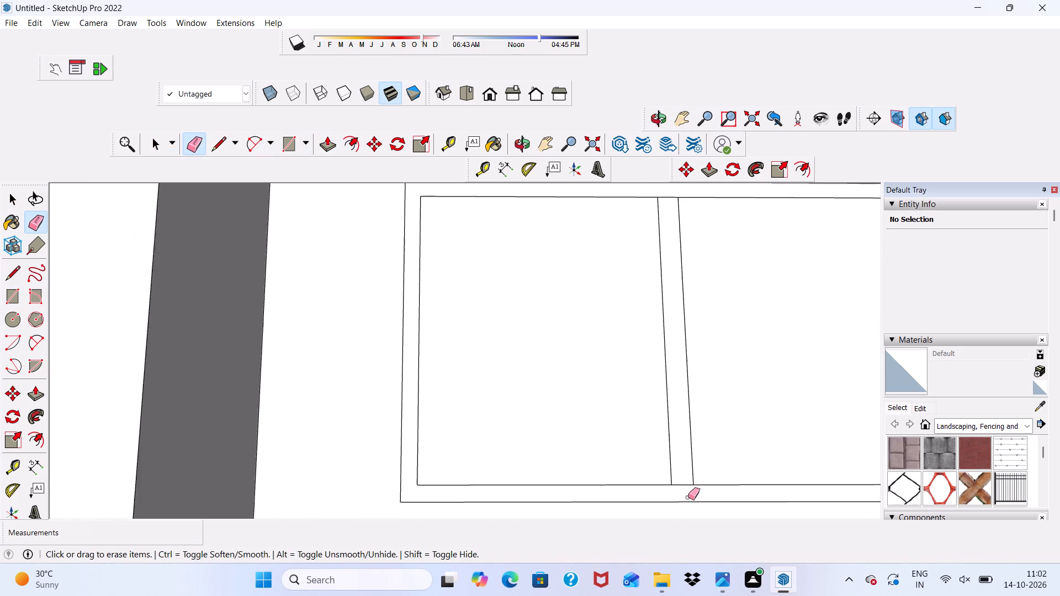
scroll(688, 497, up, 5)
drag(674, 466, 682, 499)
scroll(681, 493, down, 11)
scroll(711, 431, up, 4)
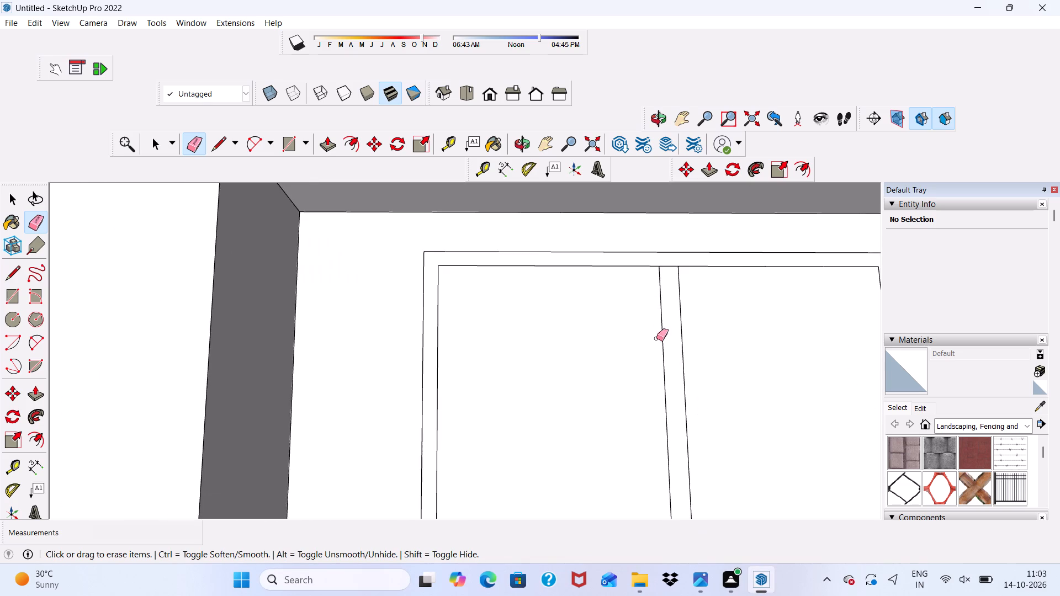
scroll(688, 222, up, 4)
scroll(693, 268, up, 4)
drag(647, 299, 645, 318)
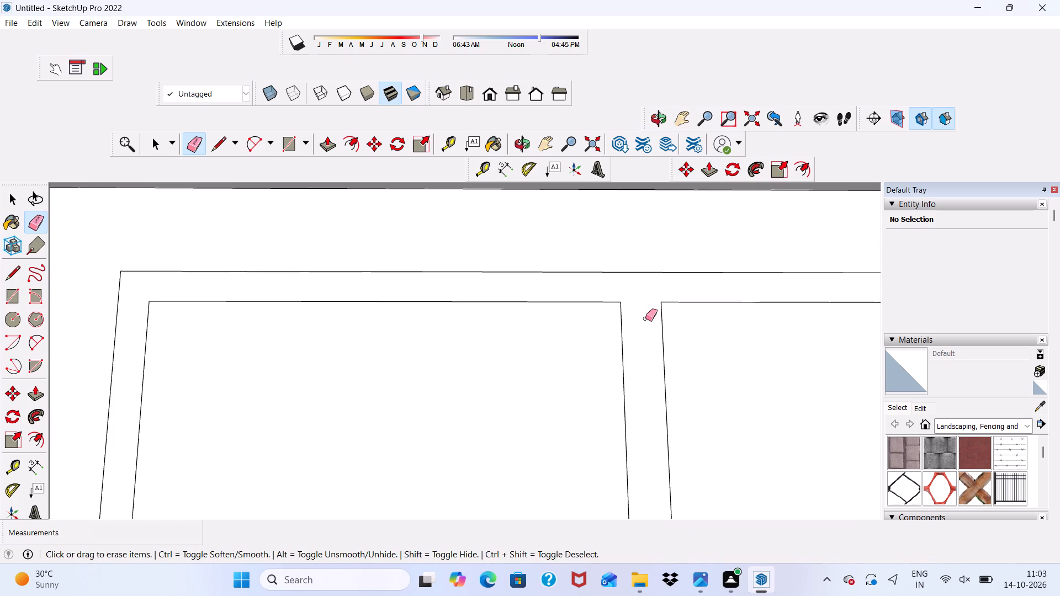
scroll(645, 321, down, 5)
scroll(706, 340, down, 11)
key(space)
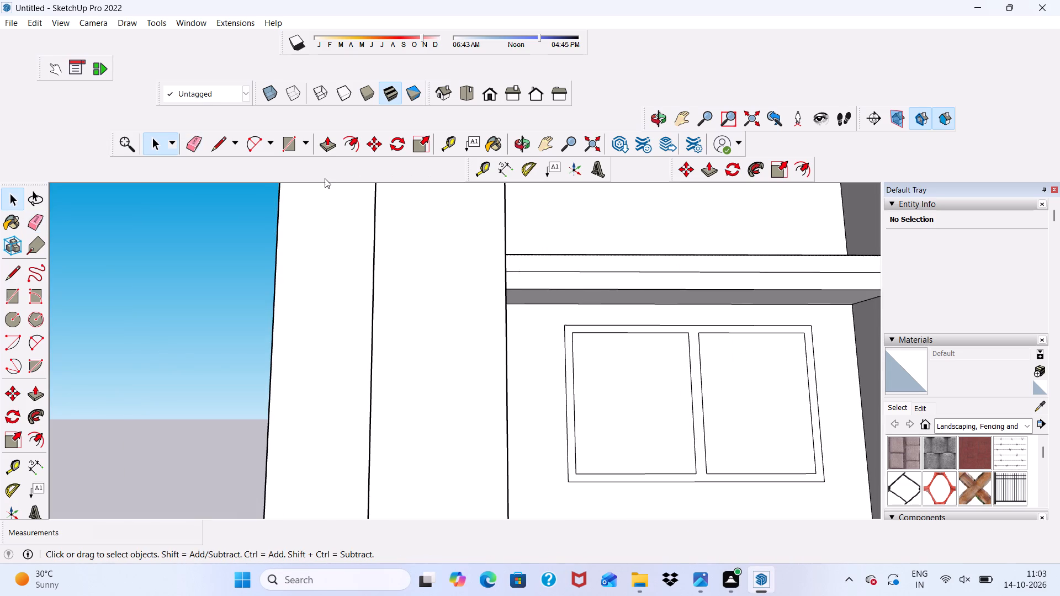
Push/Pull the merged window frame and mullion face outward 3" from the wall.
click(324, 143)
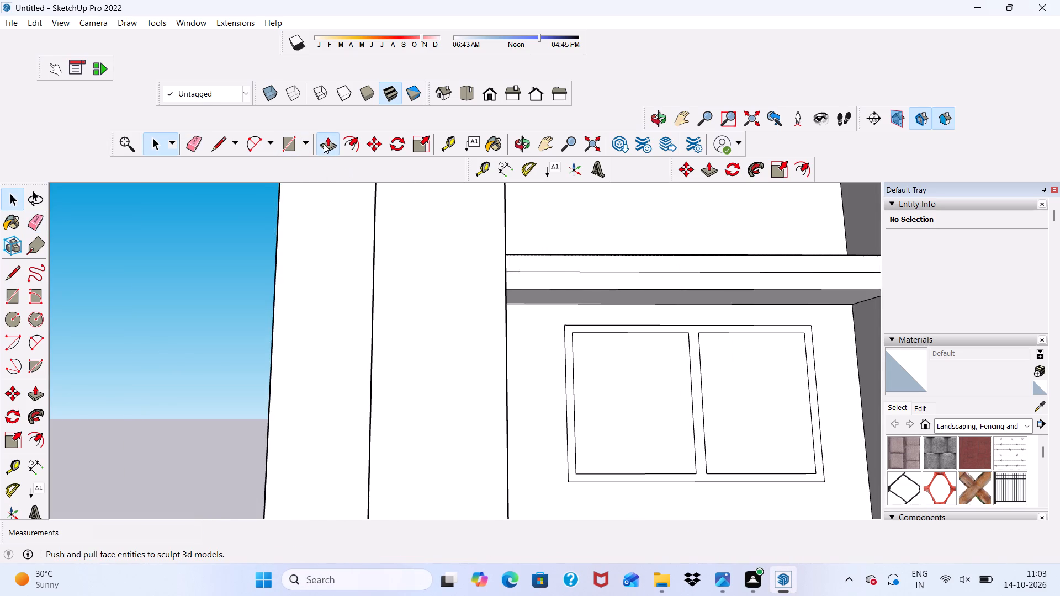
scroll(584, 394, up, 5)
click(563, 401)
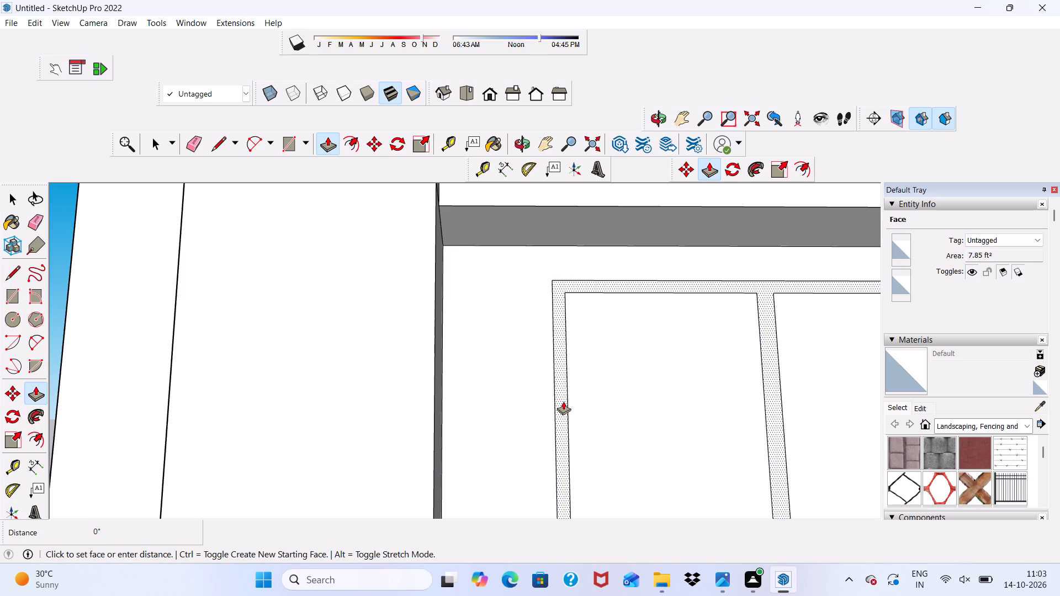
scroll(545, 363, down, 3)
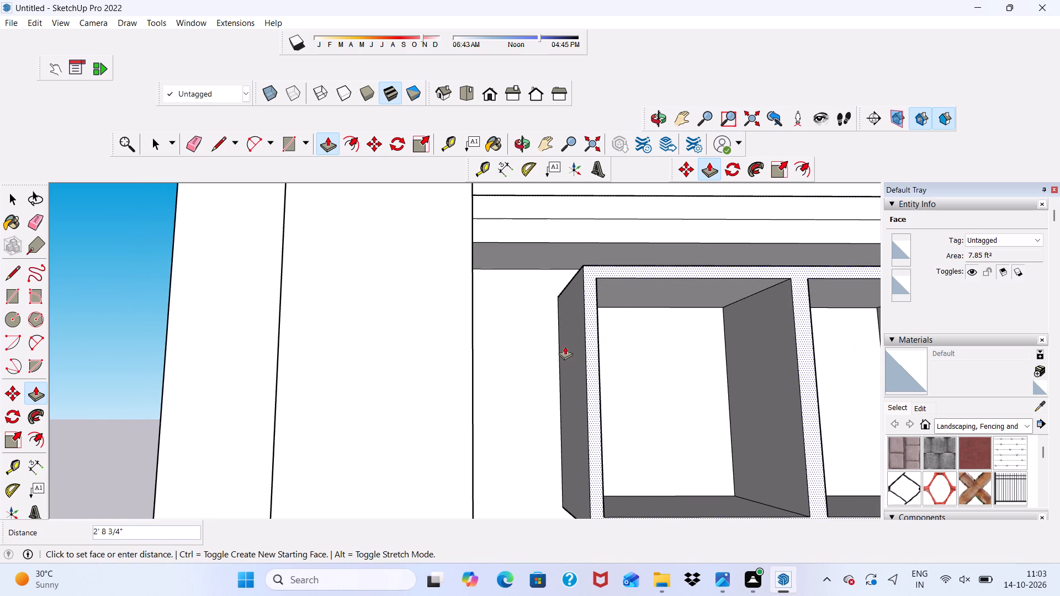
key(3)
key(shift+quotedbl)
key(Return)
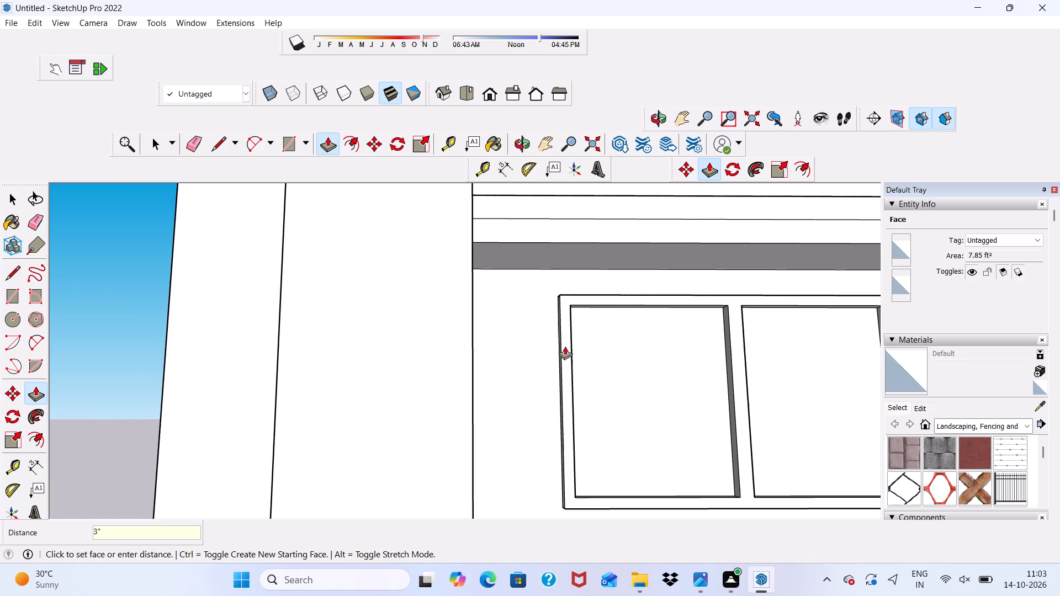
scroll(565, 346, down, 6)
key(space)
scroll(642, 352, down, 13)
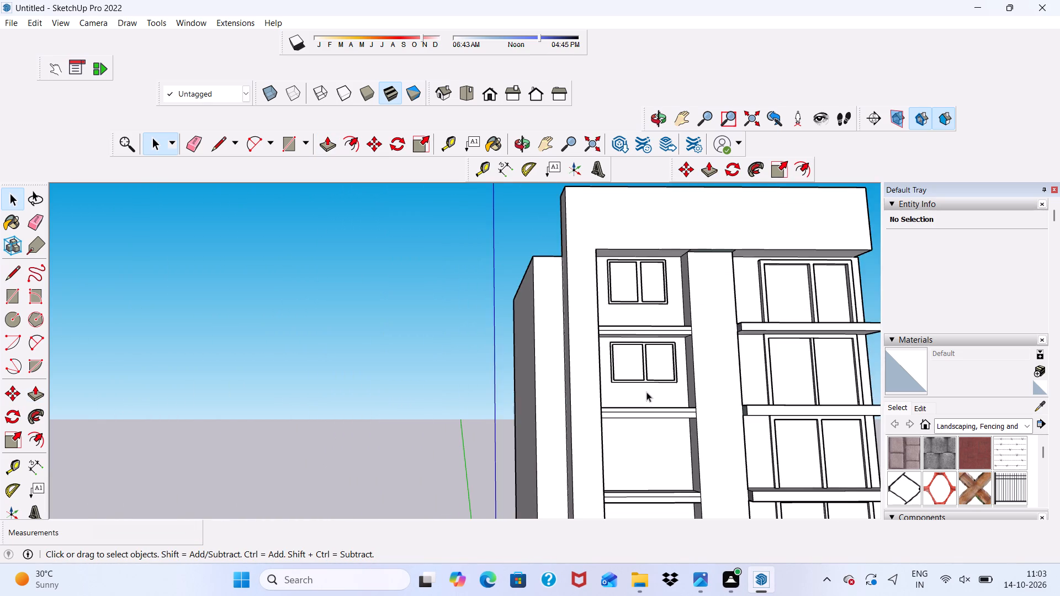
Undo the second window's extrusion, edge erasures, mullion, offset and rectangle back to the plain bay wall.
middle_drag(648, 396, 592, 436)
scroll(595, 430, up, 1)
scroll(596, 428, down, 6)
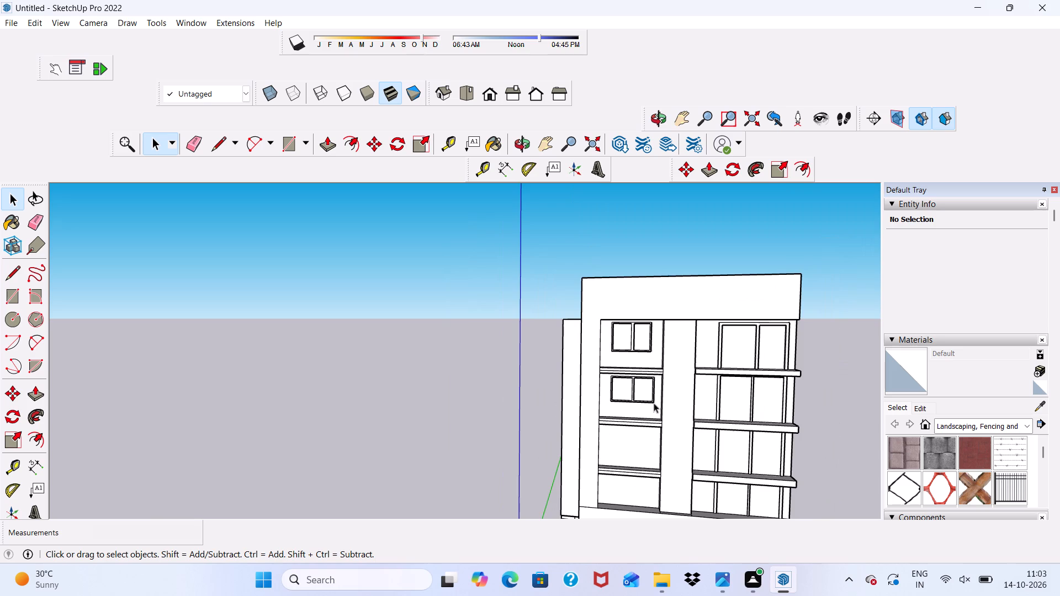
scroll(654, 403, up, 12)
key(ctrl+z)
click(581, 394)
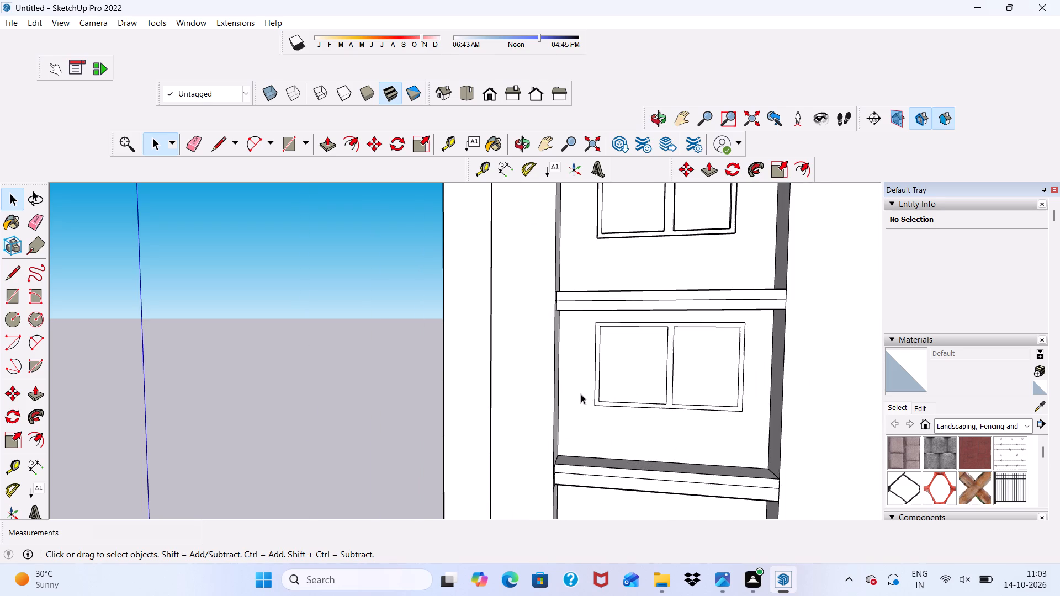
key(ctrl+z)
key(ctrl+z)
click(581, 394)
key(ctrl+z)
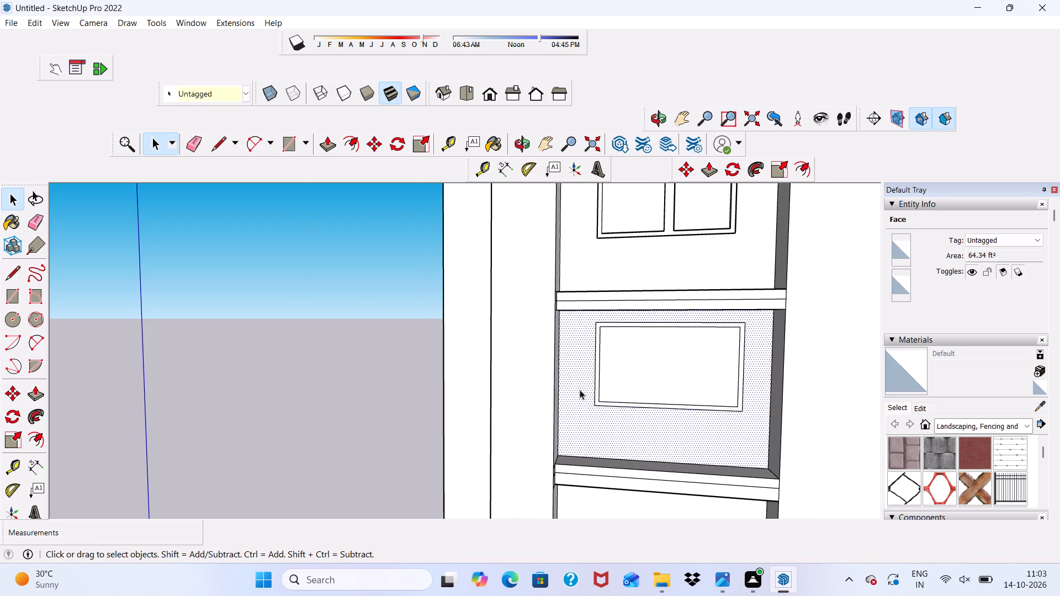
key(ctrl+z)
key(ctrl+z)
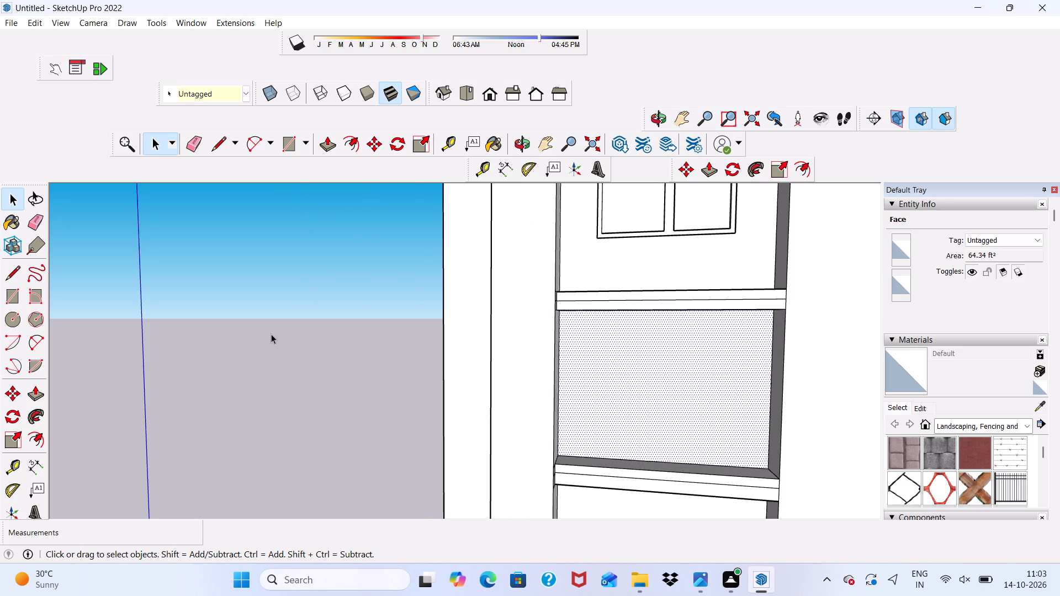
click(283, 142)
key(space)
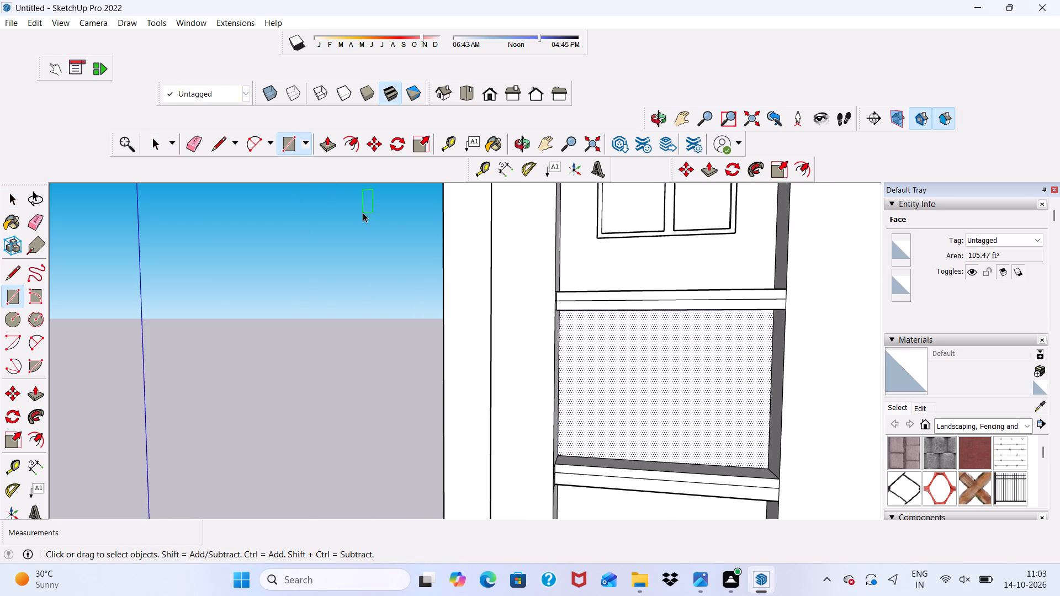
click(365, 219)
Draw a window rectangle about 6' 2" wide and 5' 2" high on the left bay wall below the top window.
scroll(373, 247, down, 2)
middle_drag(400, 287, 483, 260)
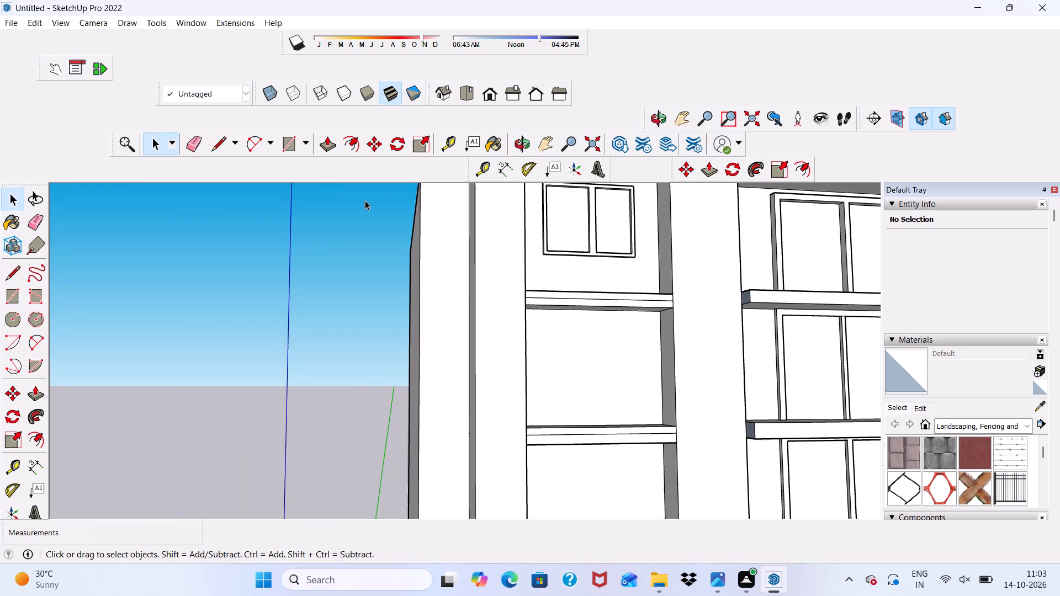
click(296, 146)
scroll(616, 378, up, 5)
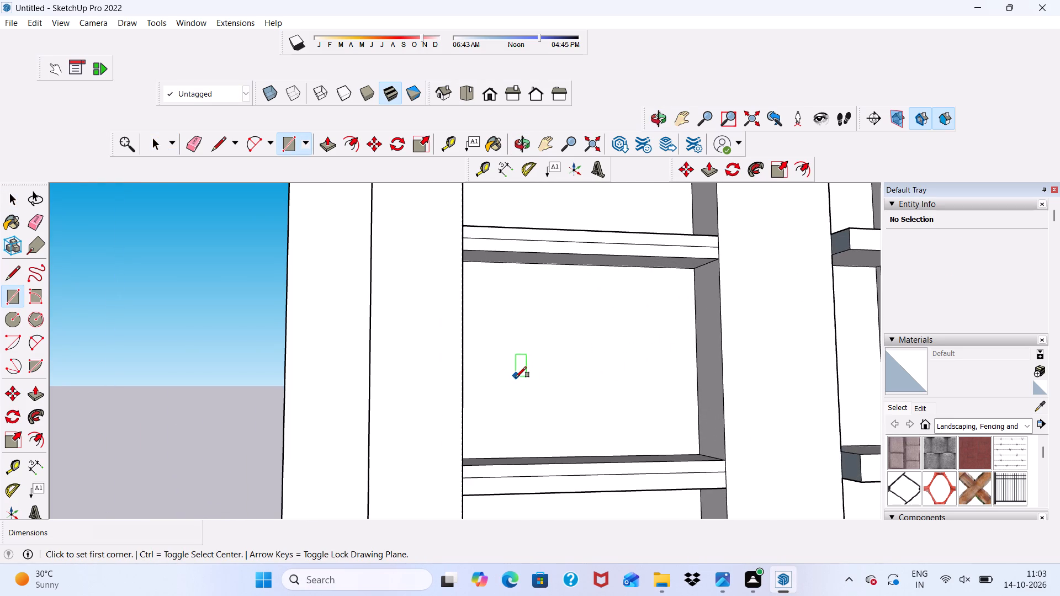
click(519, 385)
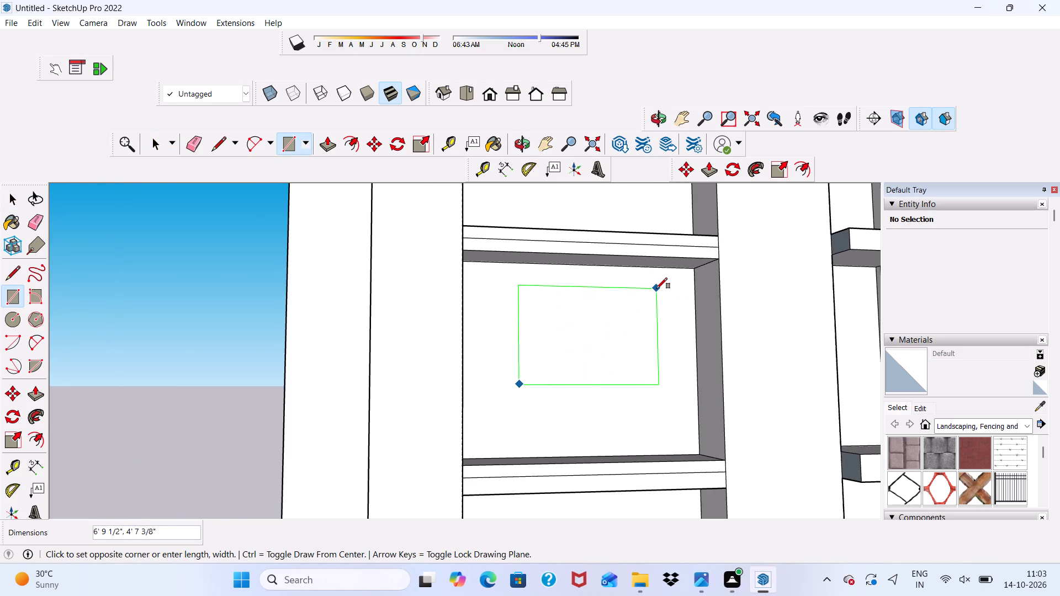
scroll(655, 274, up, 3)
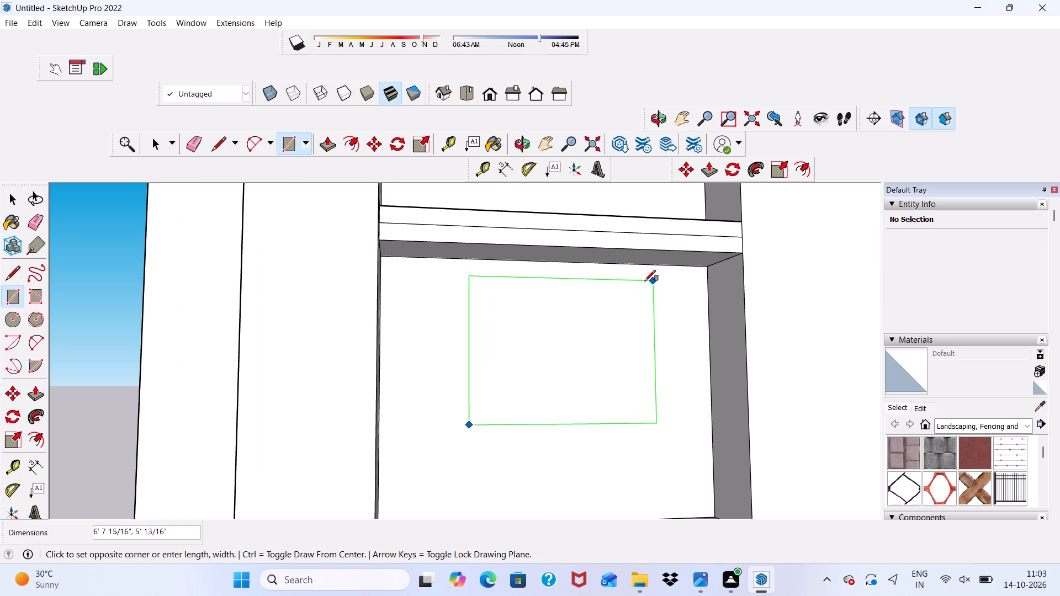
click(640, 278)
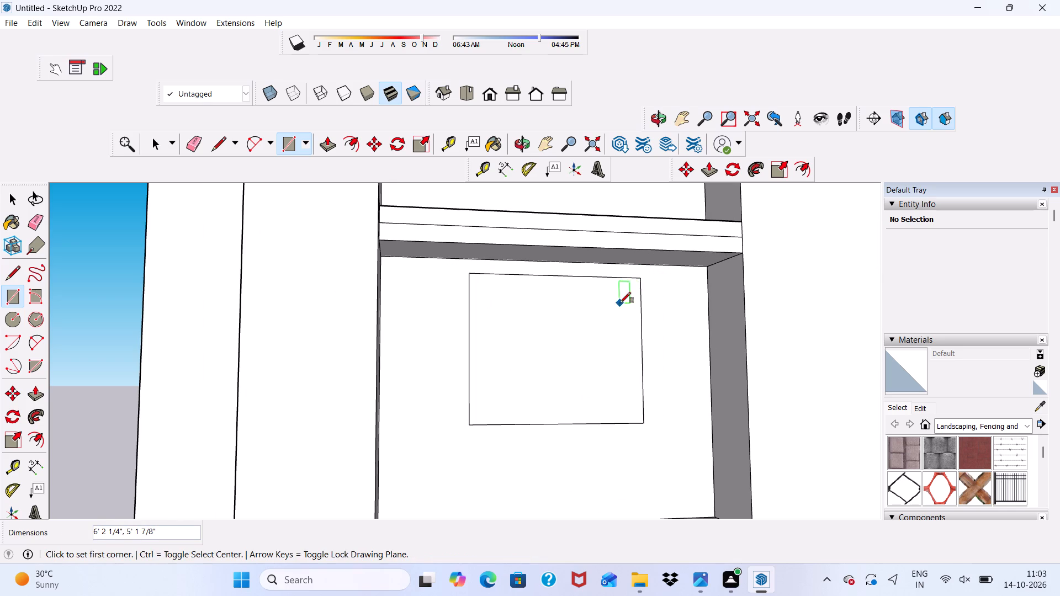
key(space)
Offset the window rectangle's outline inward by 3" to form the frame.
click(342, 143)
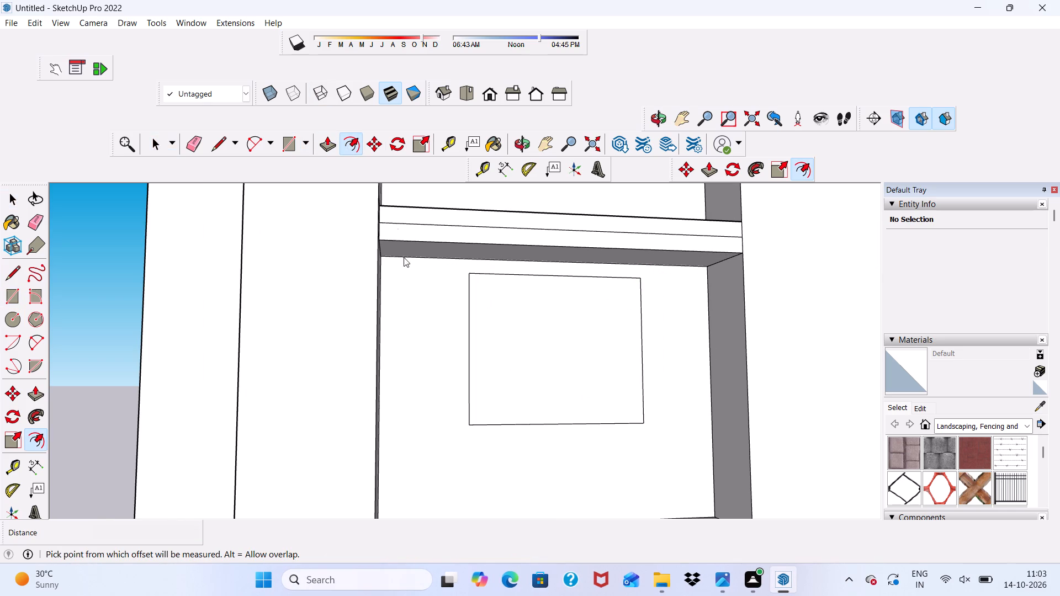
click(478, 345)
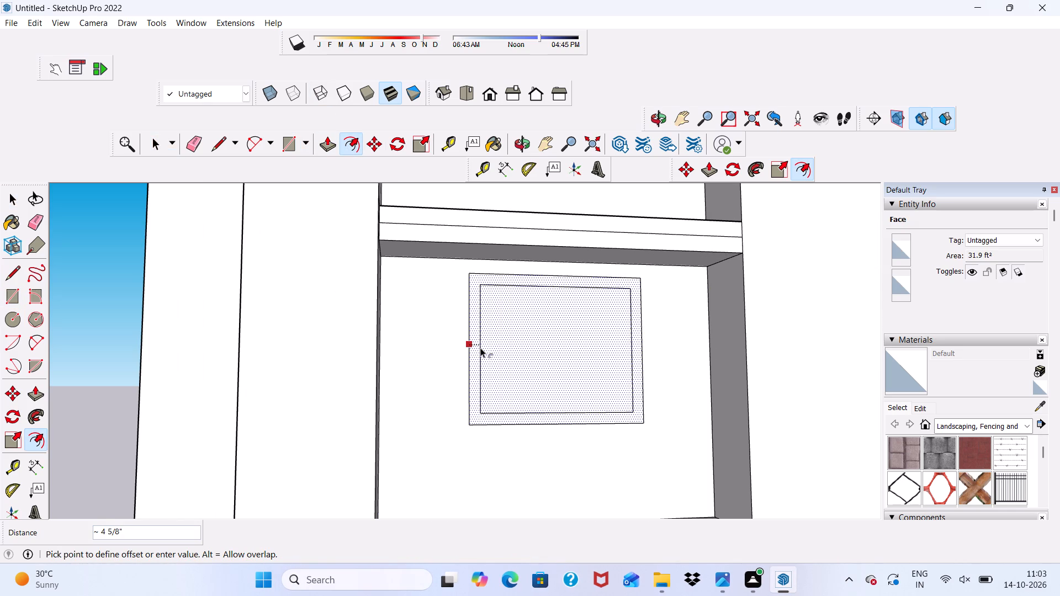
key(3)
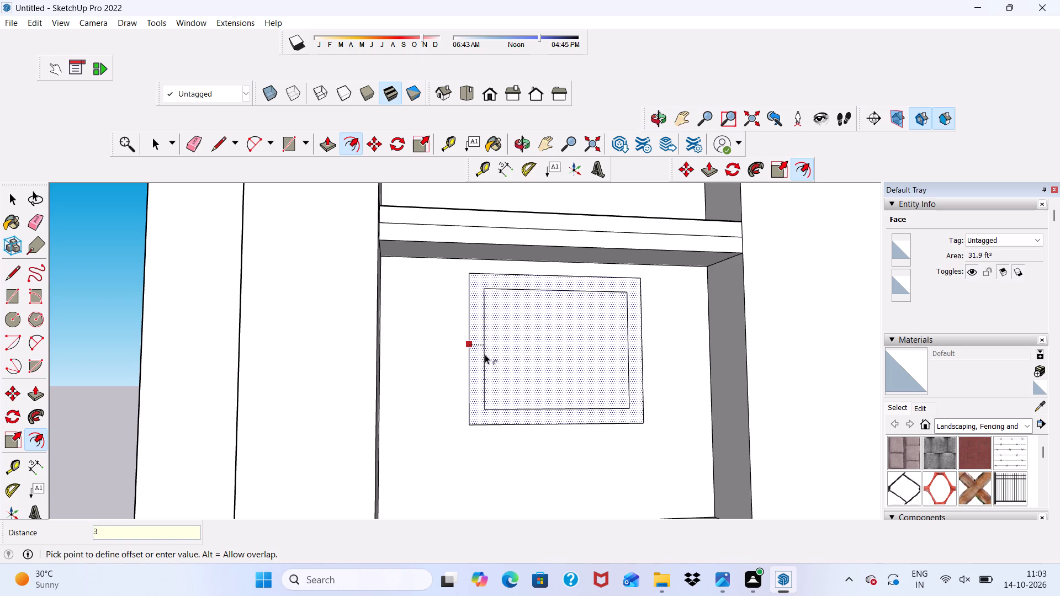
key(shift+quotedbl)
key(Return)
key(space)
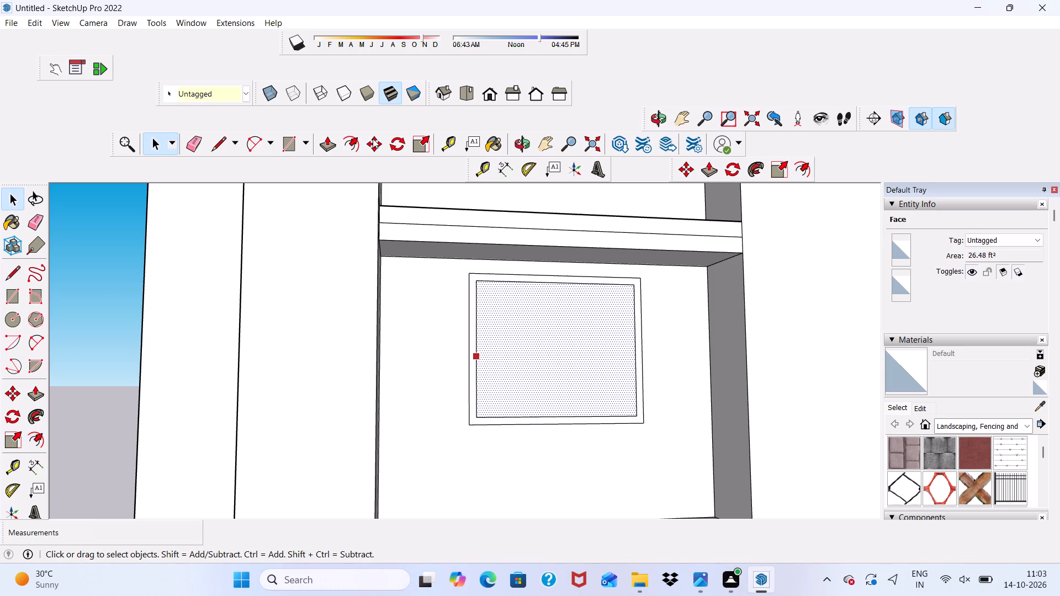
Draw a vertical mullion rectangle about 2 1/2" wide and 4' 8" high from the midpoint of the inner outline's top edge.
click(290, 137)
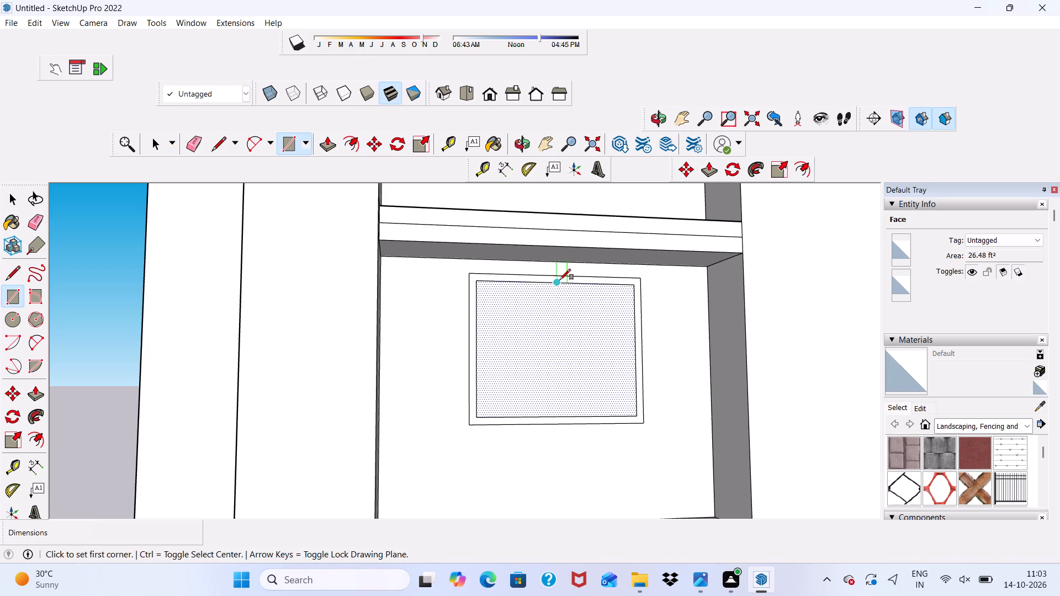
click(558, 283)
scroll(577, 390, up, 3)
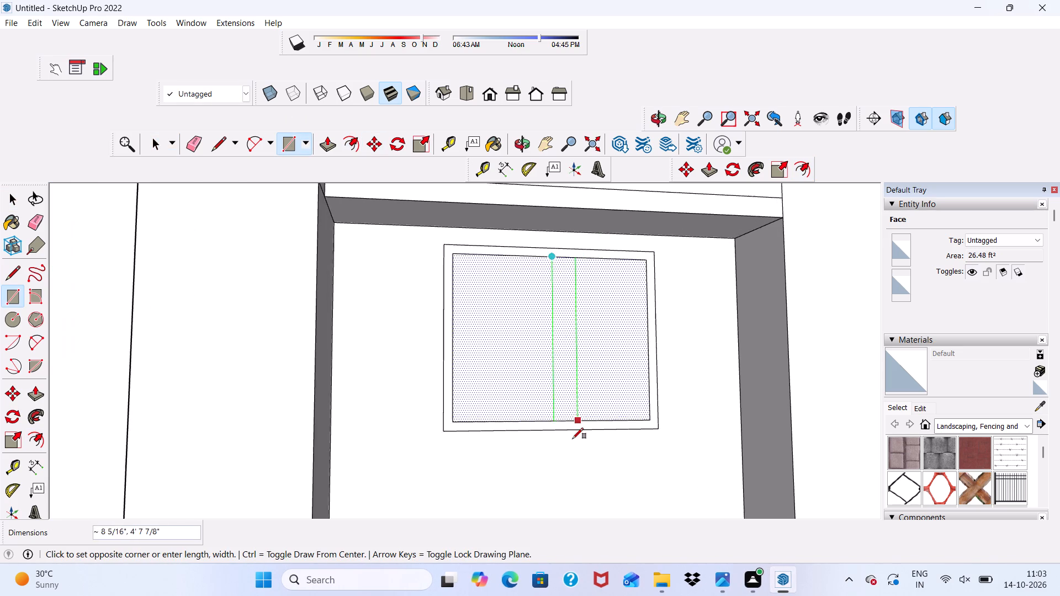
scroll(573, 439, up, 6)
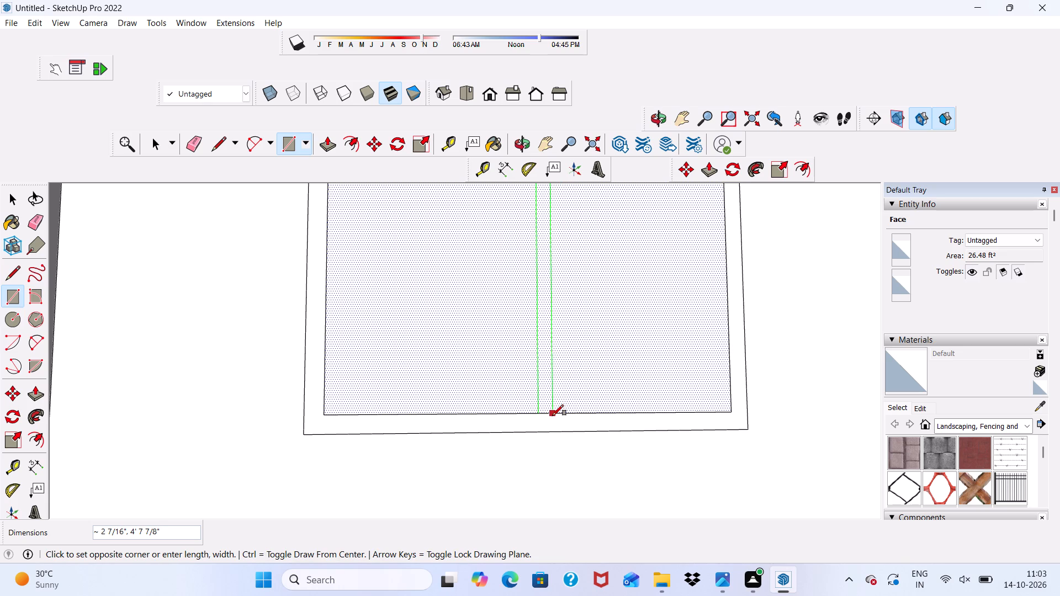
click(553, 416)
key(space)
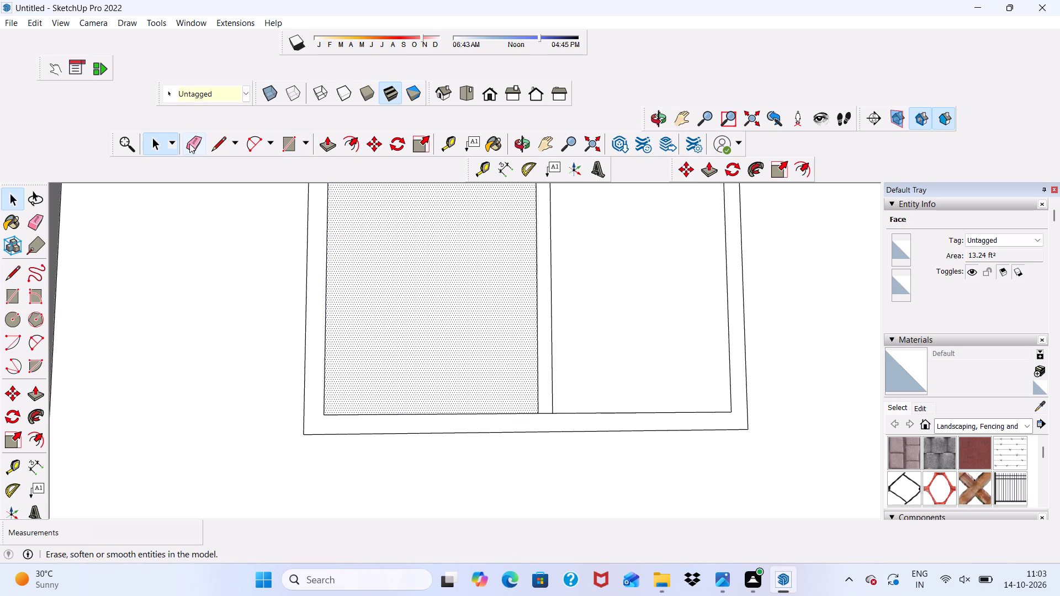
Erase the short edges at the mullion's bottom and top so it merges with the window frame.
click(190, 143)
scroll(516, 413, up, 9)
click(550, 412)
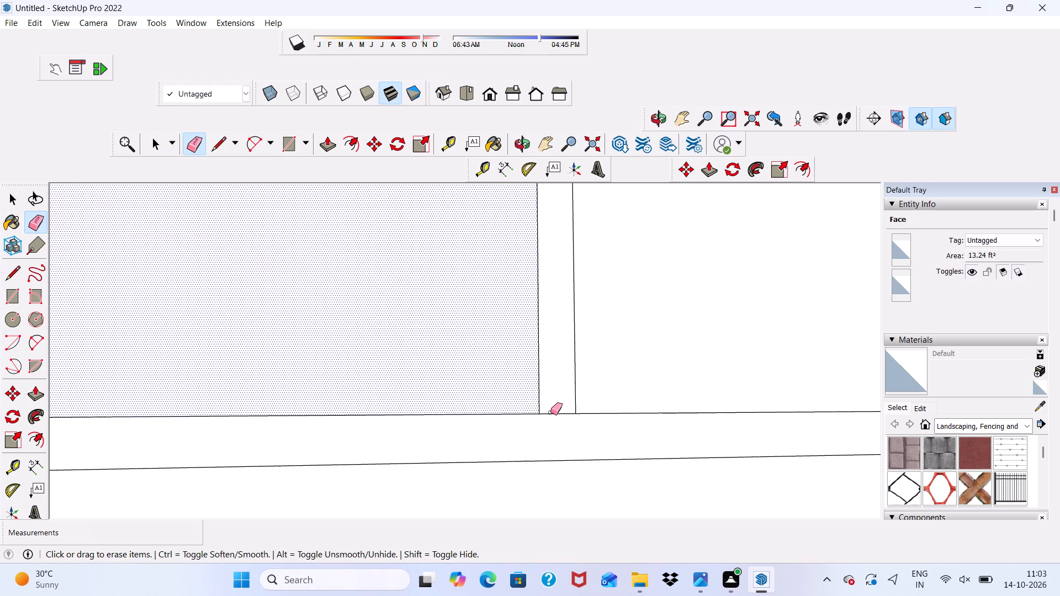
scroll(552, 421, down, 19)
scroll(544, 211, up, 7)
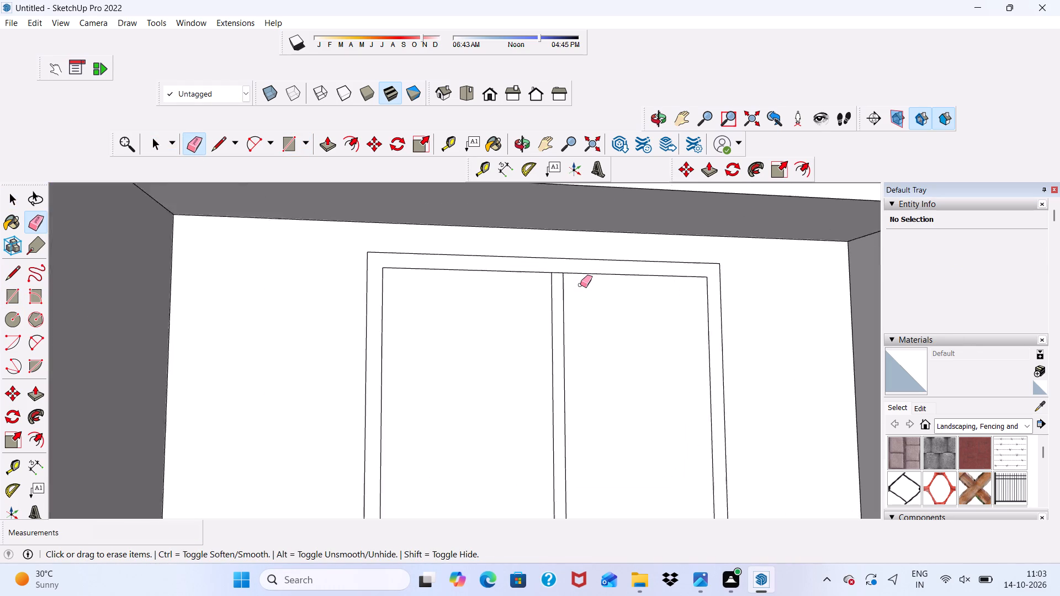
scroll(580, 285, up, 13)
drag(502, 257, 502, 293)
scroll(489, 264, down, 13)
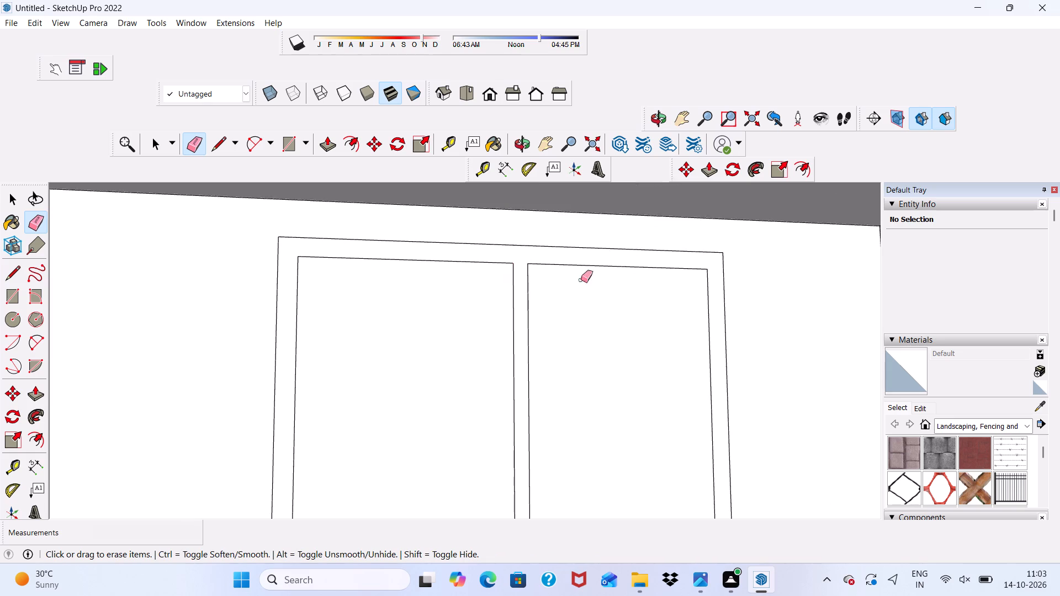
key(space)
Push/Pull the merged window frame and mullion face outward 3" from the wall.
scroll(612, 254, up, 10)
click(462, 269)
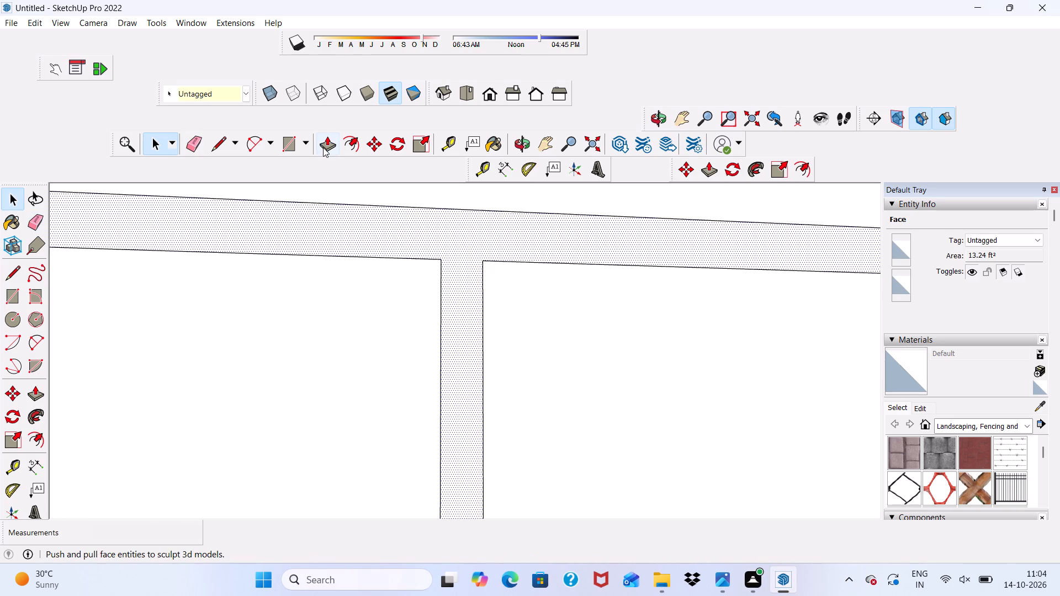
click(324, 145)
click(480, 250)
scroll(404, 238, down, 5)
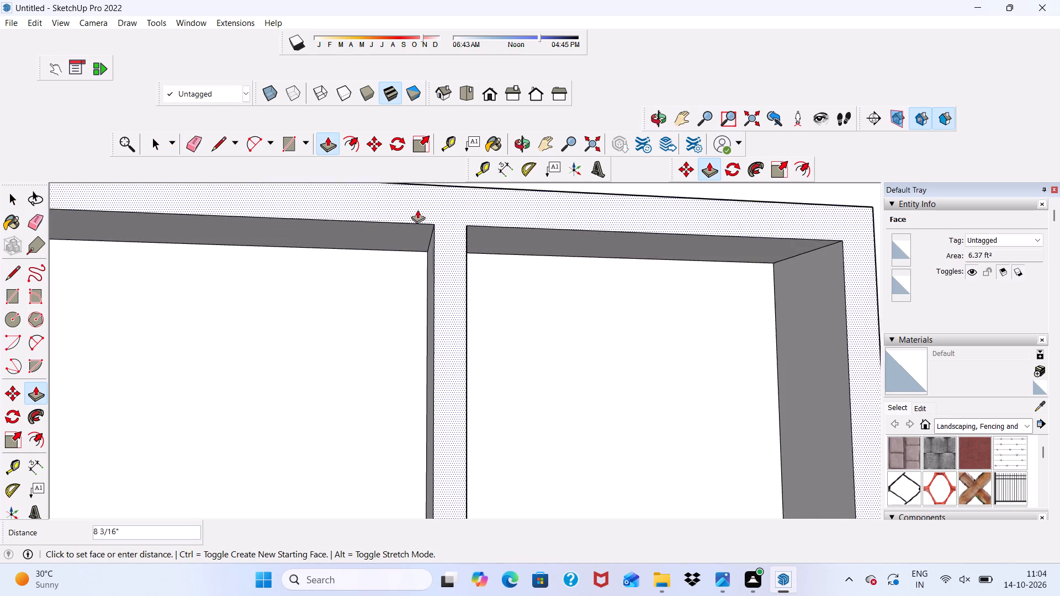
scroll(413, 209, down, 9)
key(3)
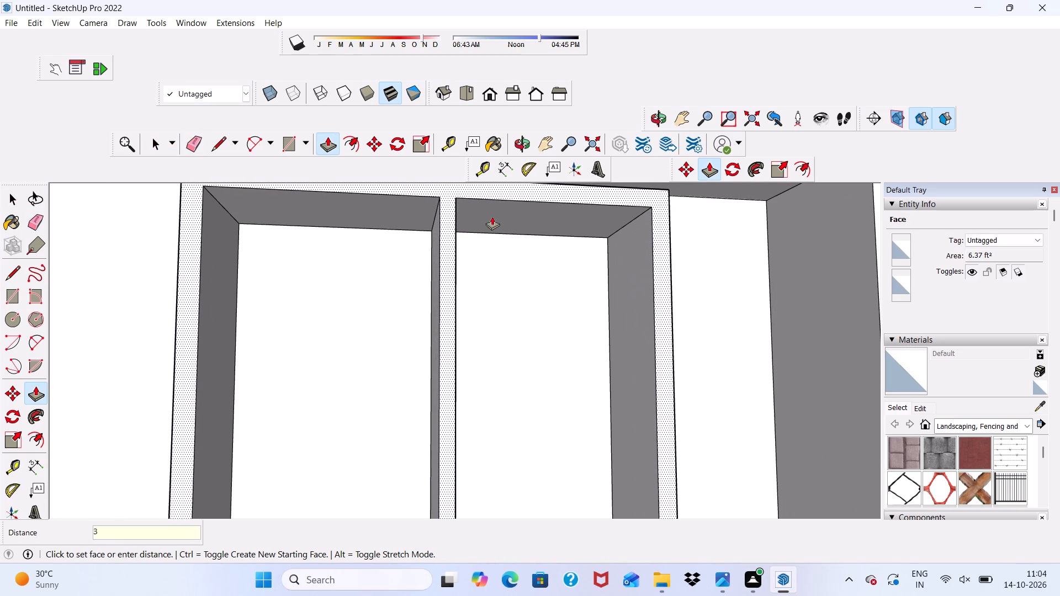
key(shift+quotedbl)
key(Return)
key(space)
Draw a window rectangle about 5' 10" wide and 5' 2 1/2" high on the third left bay wall from the top.
scroll(344, 322, down, 13)
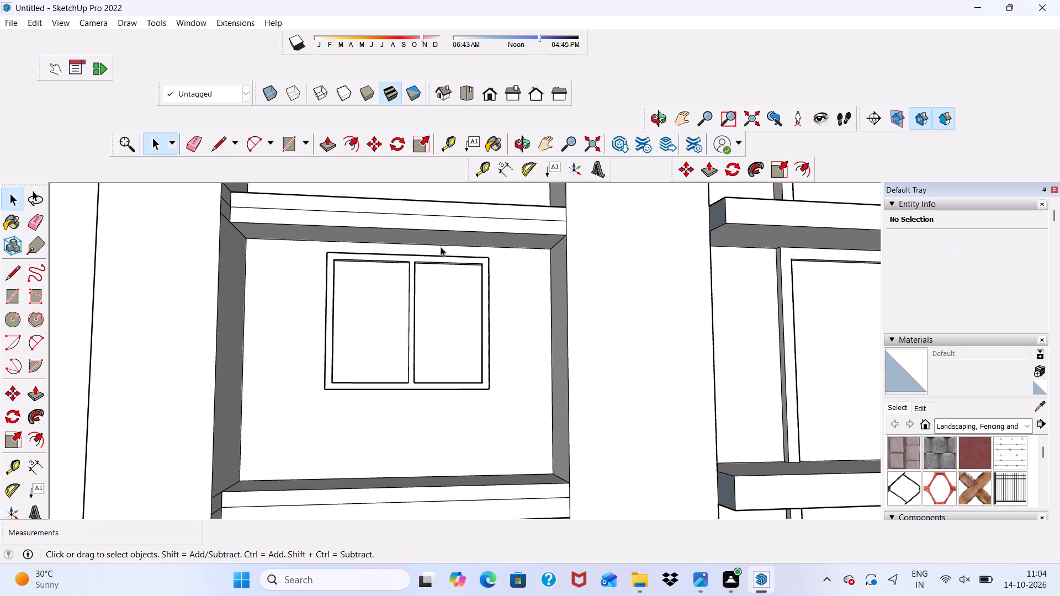
scroll(442, 242, down, 13)
middle_drag(531, 382, 478, 449)
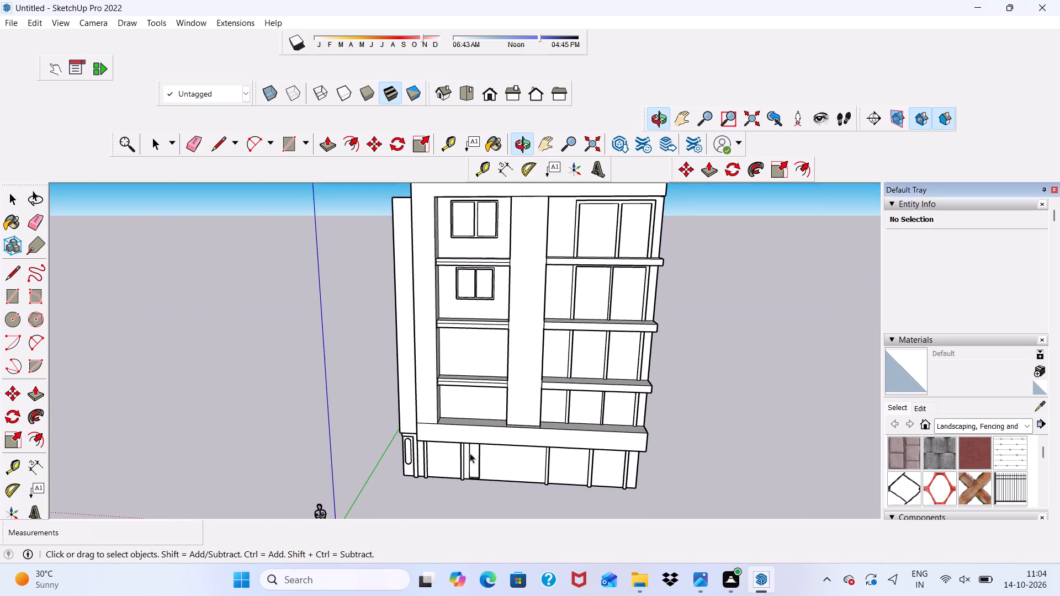
scroll(485, 408, up, 2)
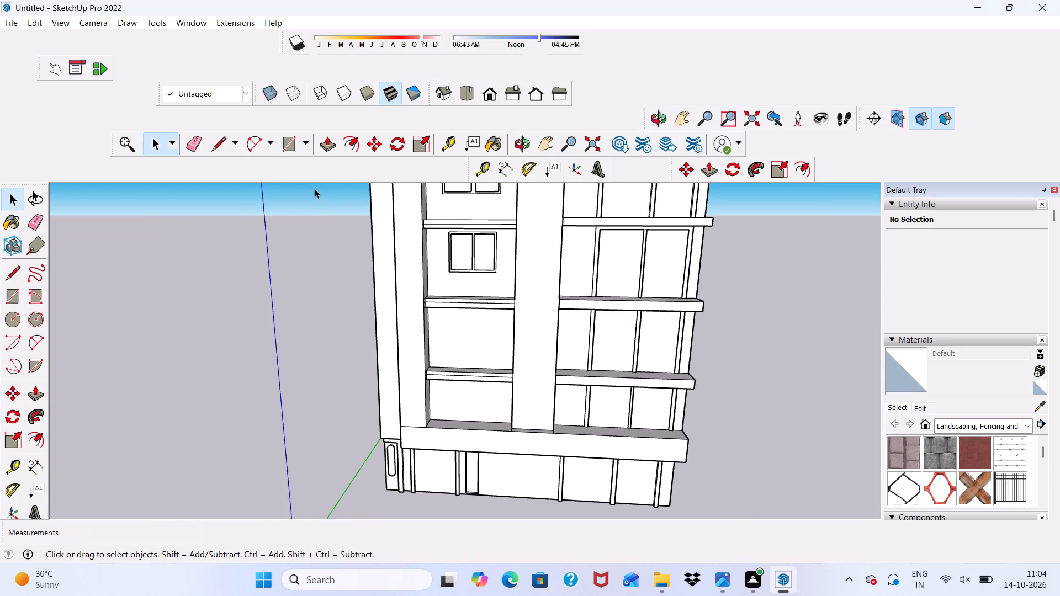
scroll(545, 396, up, 3)
scroll(397, 350, up, 4)
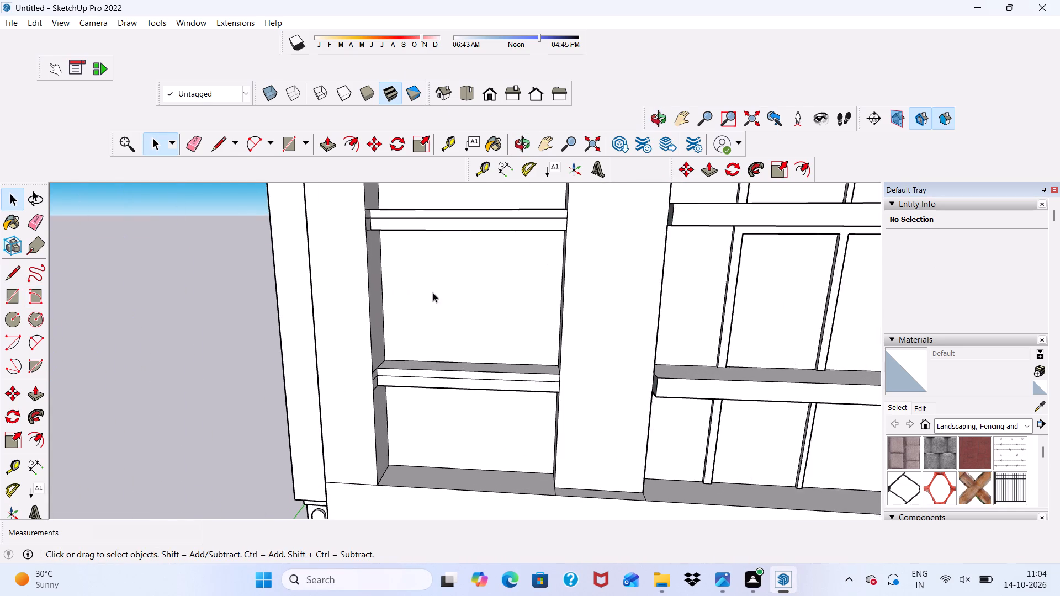
scroll(433, 292, down, 4)
middle_drag(437, 292, 465, 232)
scroll(437, 292, up, 1)
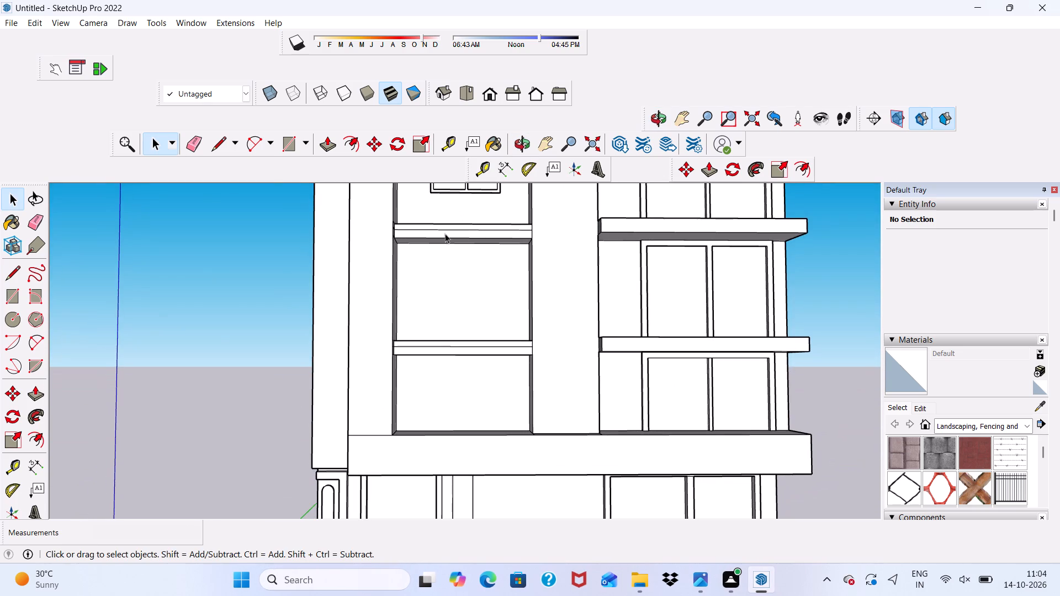
click(288, 146)
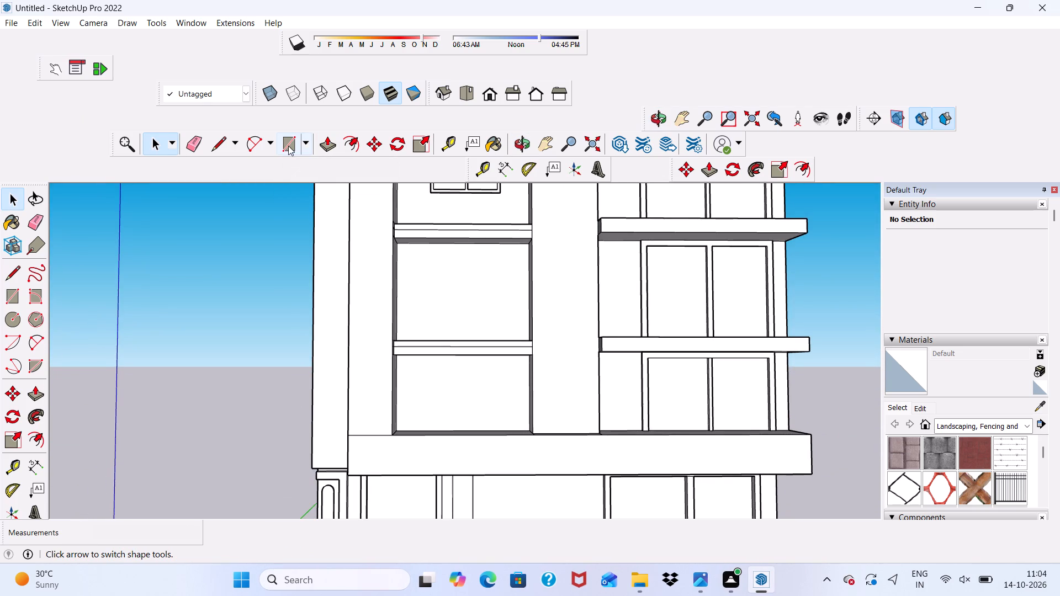
scroll(448, 263, up, 15)
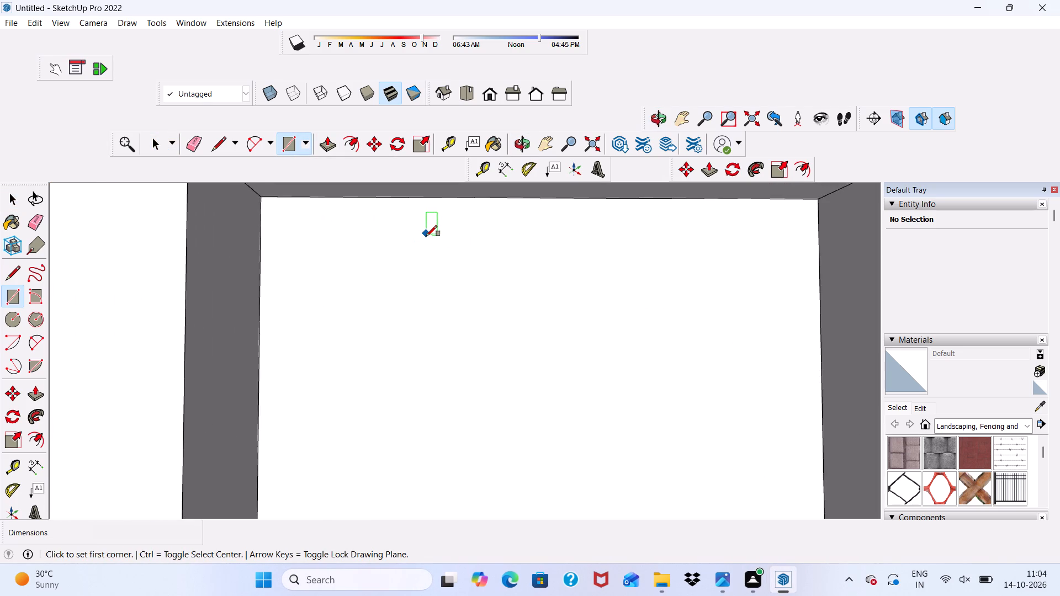
scroll(426, 236, up, 2)
scroll(427, 234, down, 15)
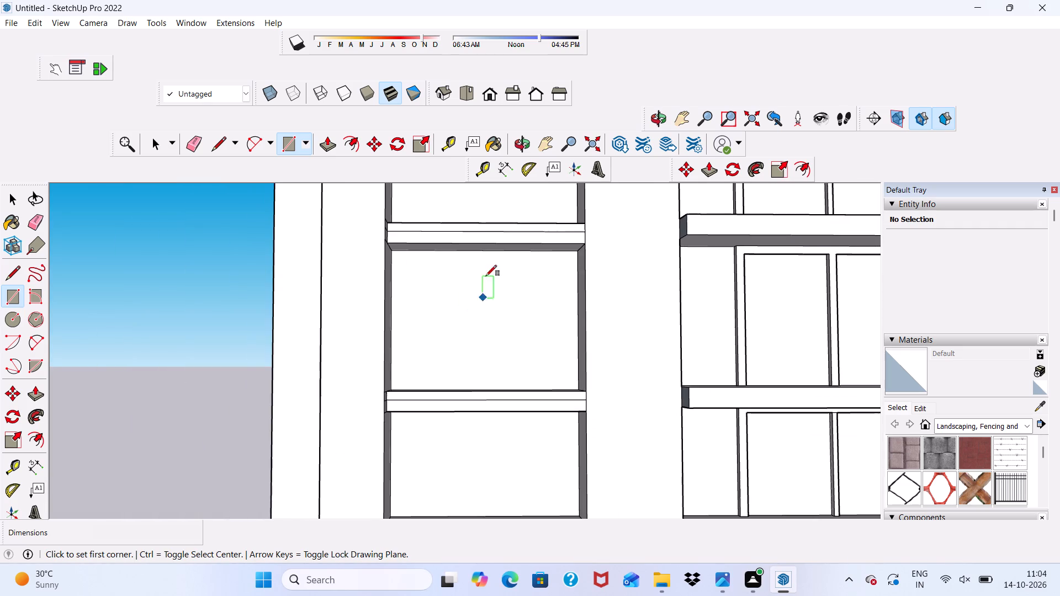
scroll(407, 292, up, 5)
scroll(482, 231, up, 1)
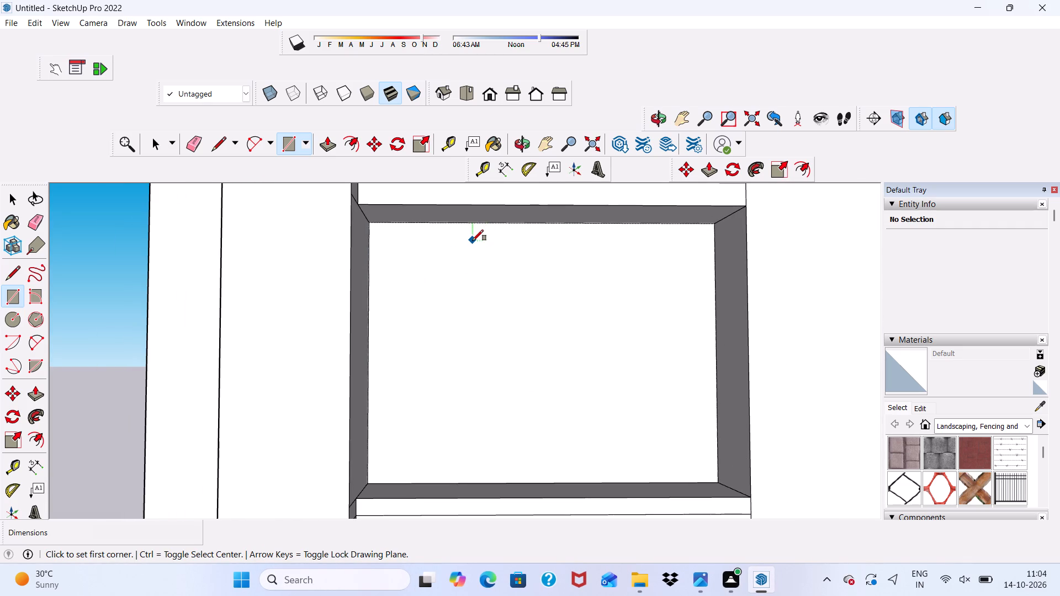
click(473, 241)
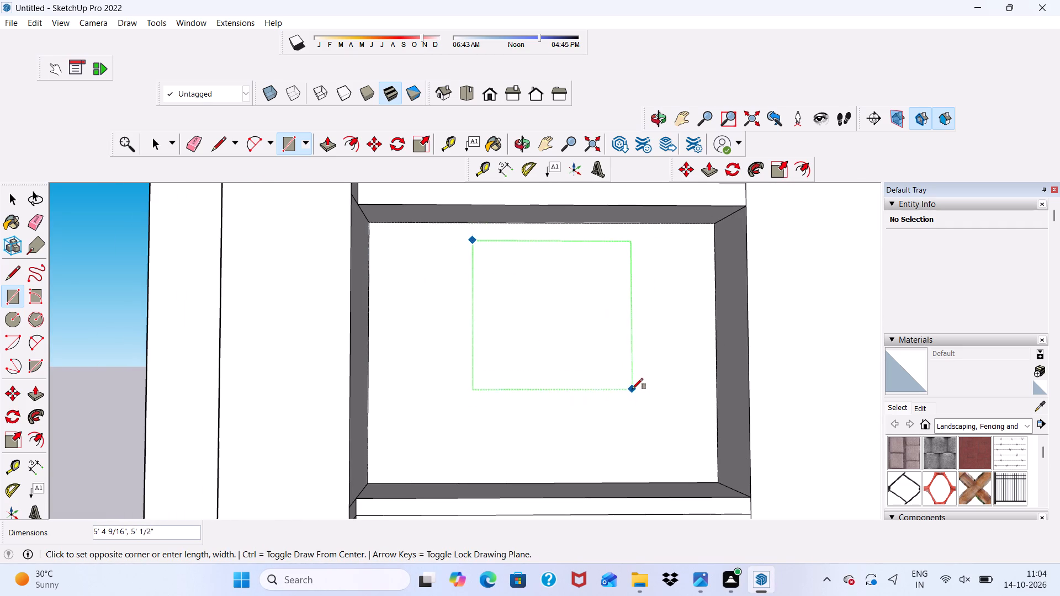
click(646, 395)
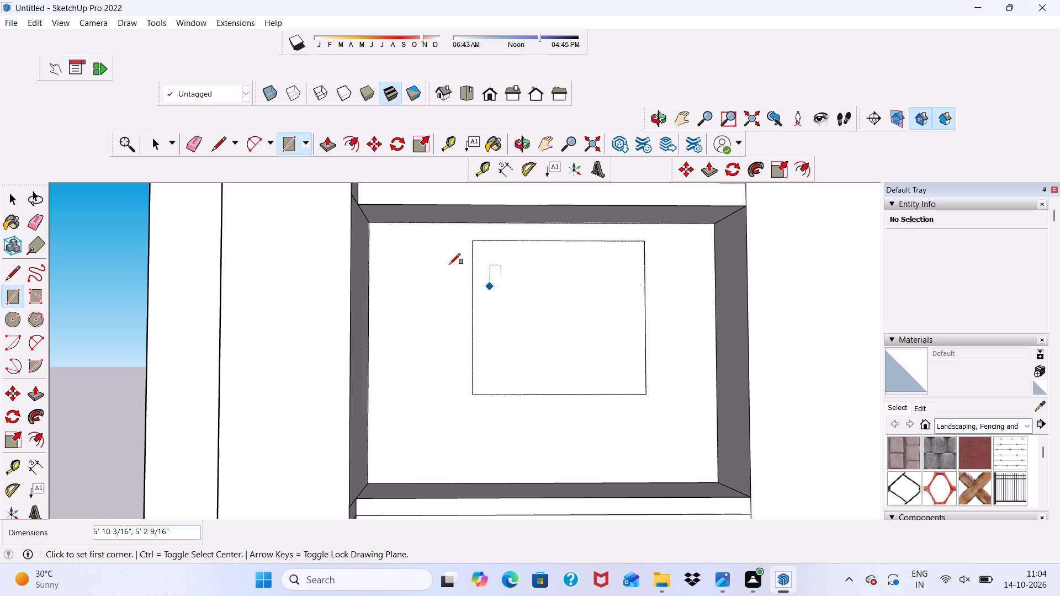
Offset the third bay's window rectangle inward by 3" to form the frame.
click(349, 147)
click(521, 300)
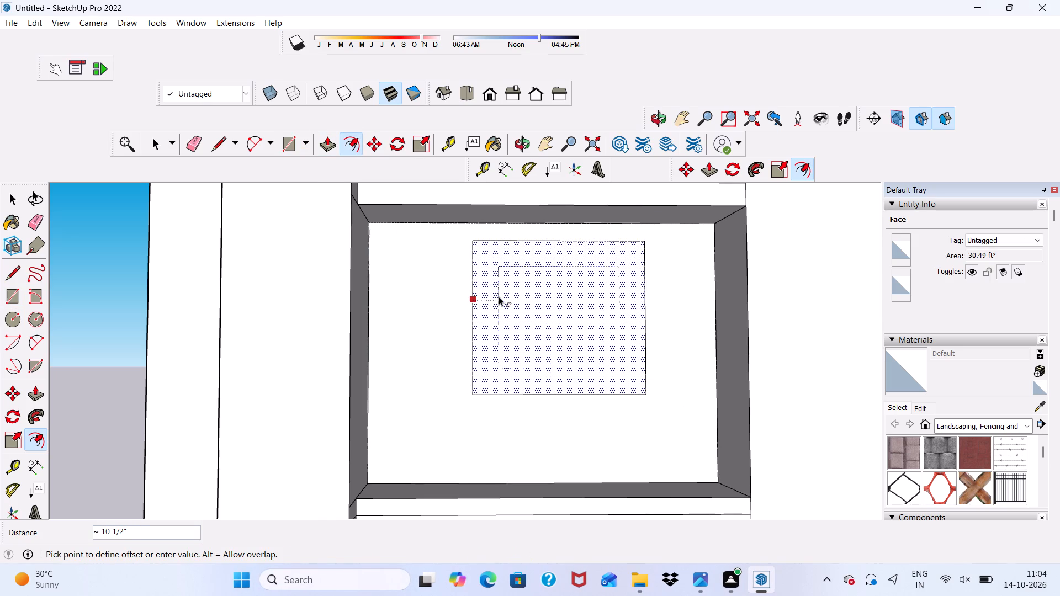
key(3)
key(shift+quotedbl)
key(Return)
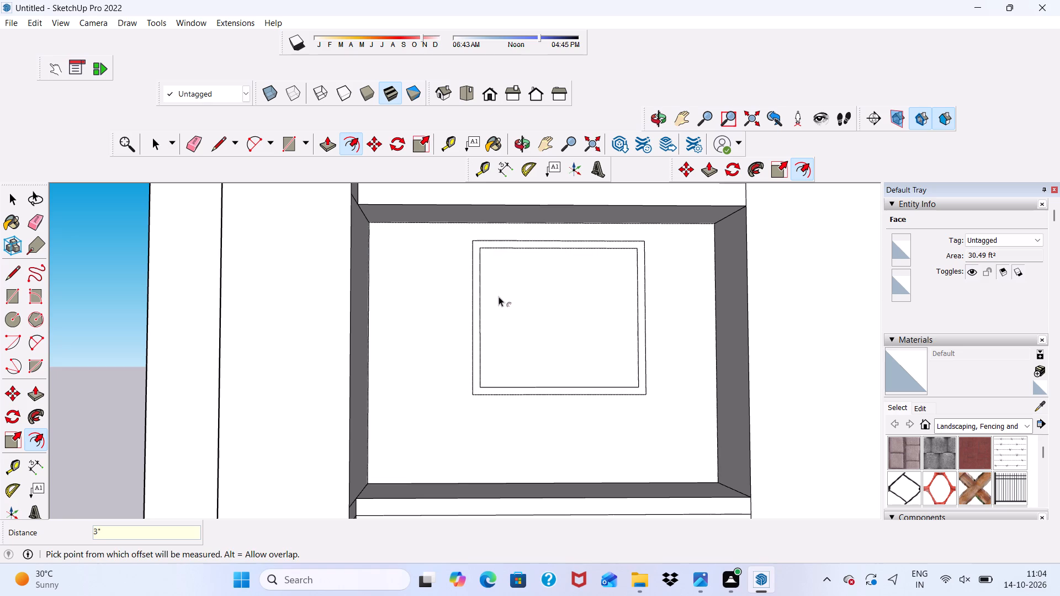
Draw a mullion rectangle about 3 5/16" wide and 4' 8 9/16" high down the middle of the third bay's window opening.
drag(284, 141, 290, 152)
click(561, 248)
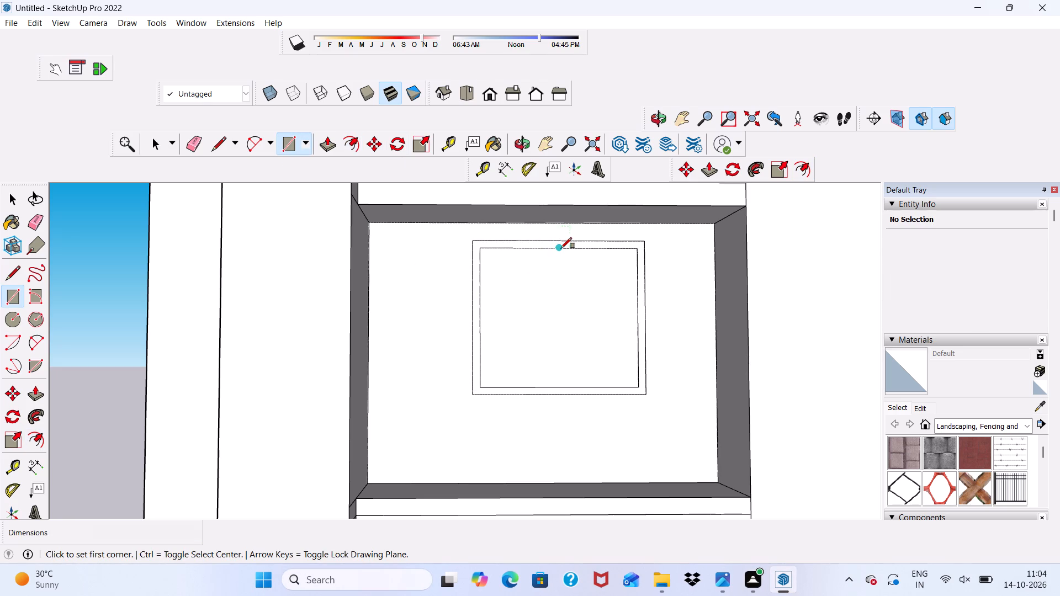
scroll(578, 397, up, 4)
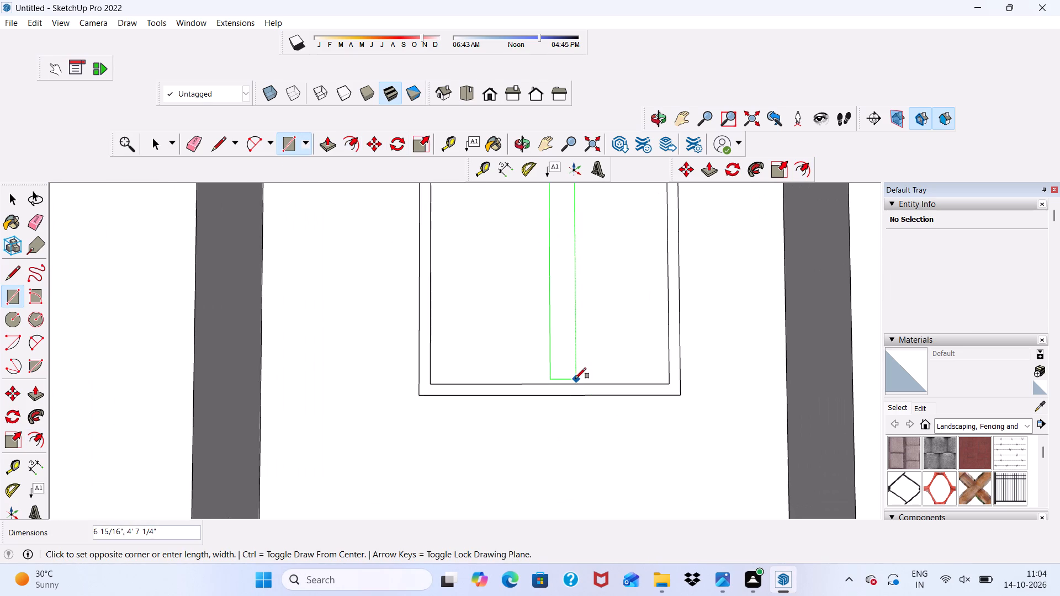
scroll(551, 385, up, 4)
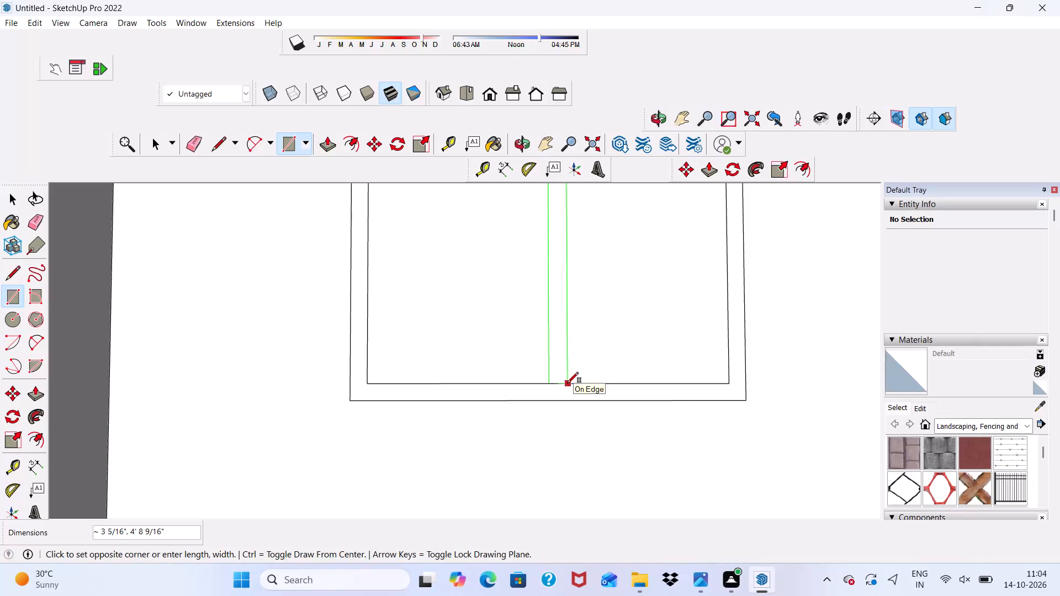
click(568, 383)
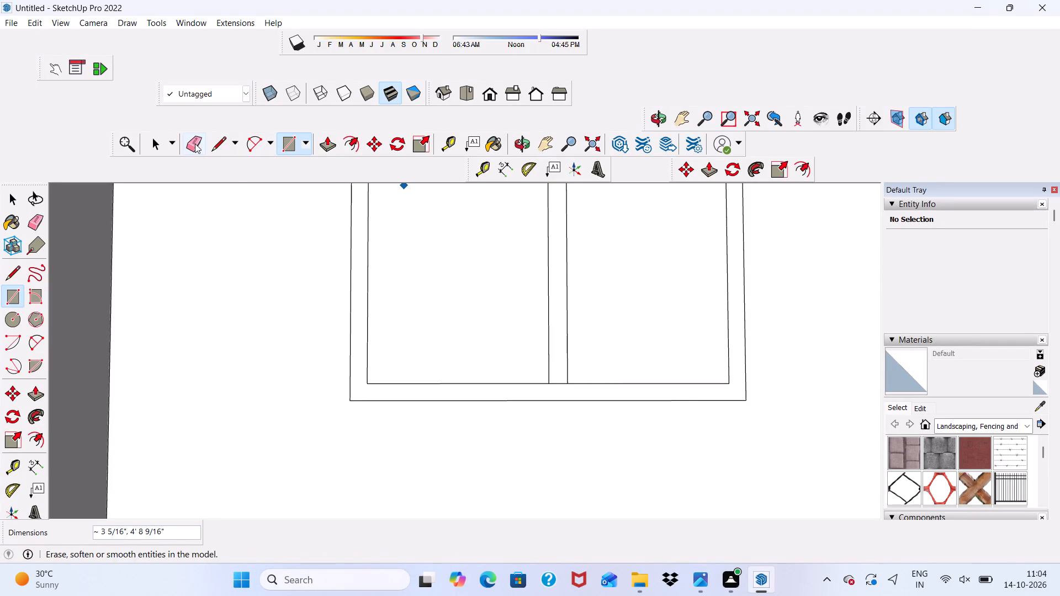
Erase the short edges at the mullion's bottom and top so it merges with the third bay's window frame.
double_click(195, 143)
scroll(563, 411, up, 4)
click(556, 365)
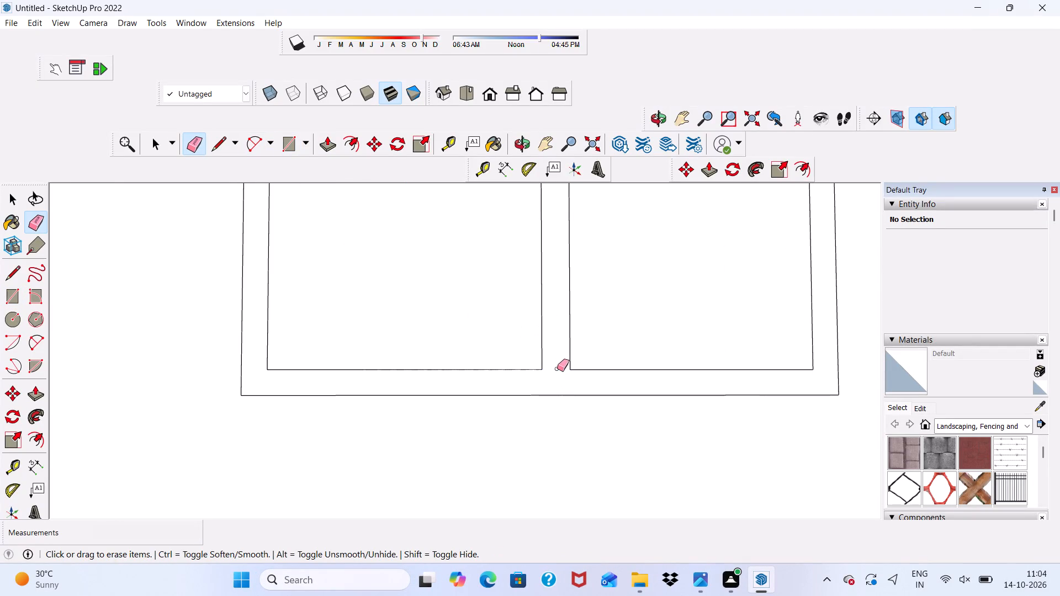
scroll(556, 376, down, 19)
scroll(559, 344, up, 16)
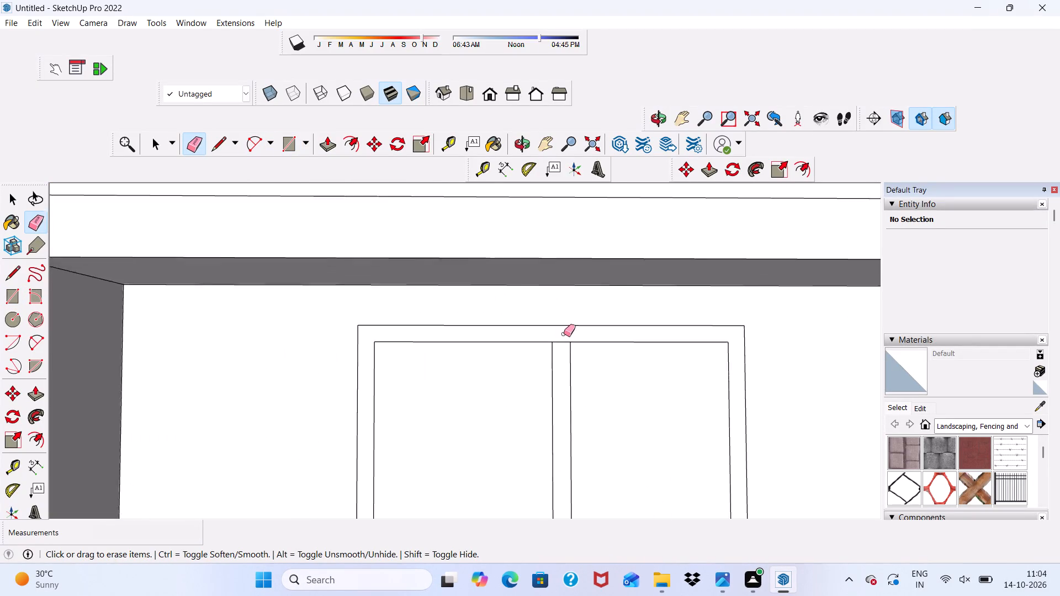
scroll(564, 334, up, 2)
drag(564, 337, 560, 351)
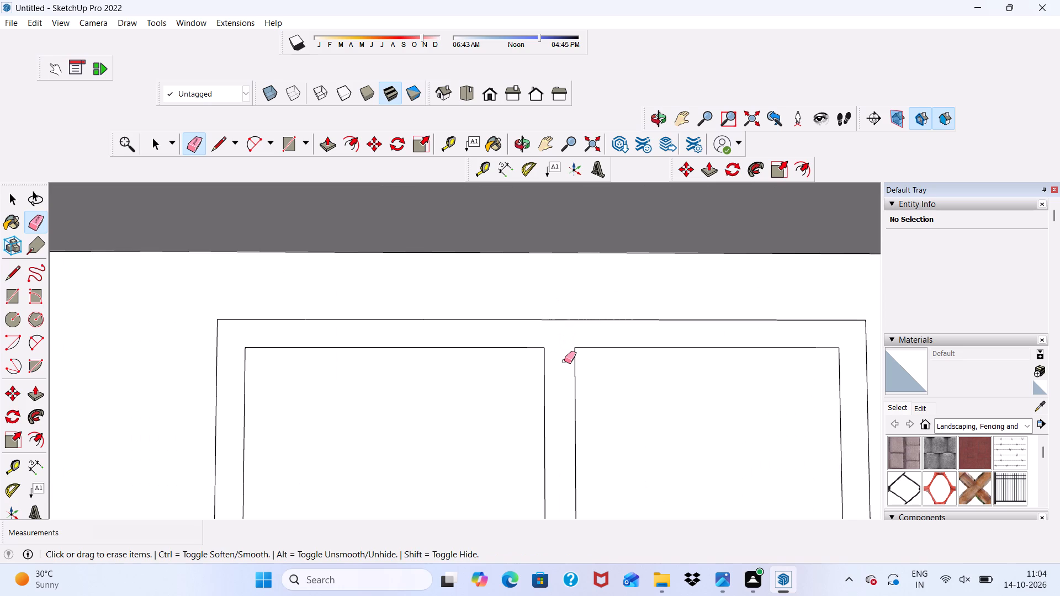
key(space)
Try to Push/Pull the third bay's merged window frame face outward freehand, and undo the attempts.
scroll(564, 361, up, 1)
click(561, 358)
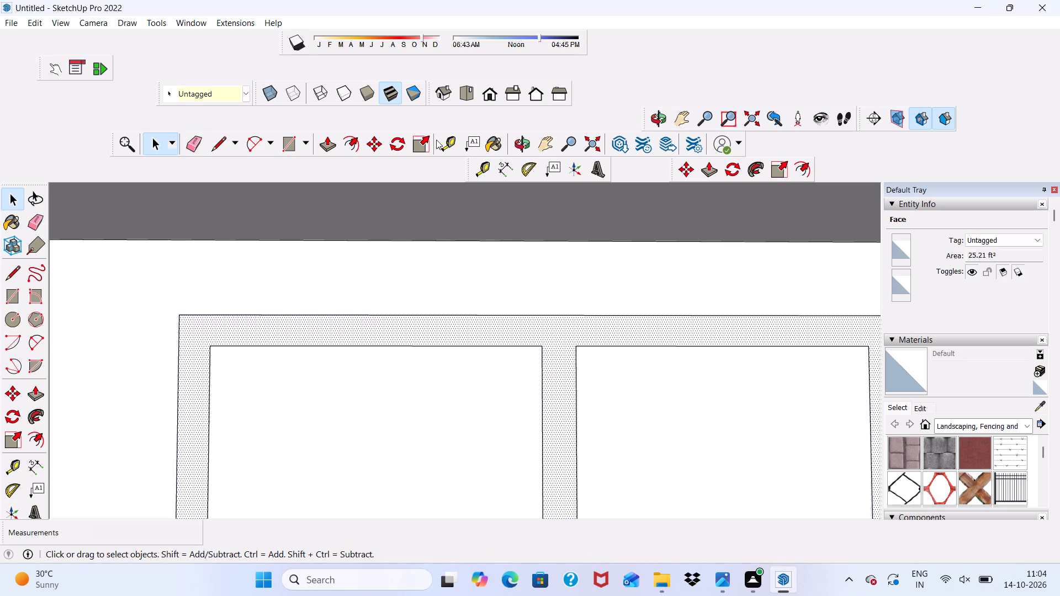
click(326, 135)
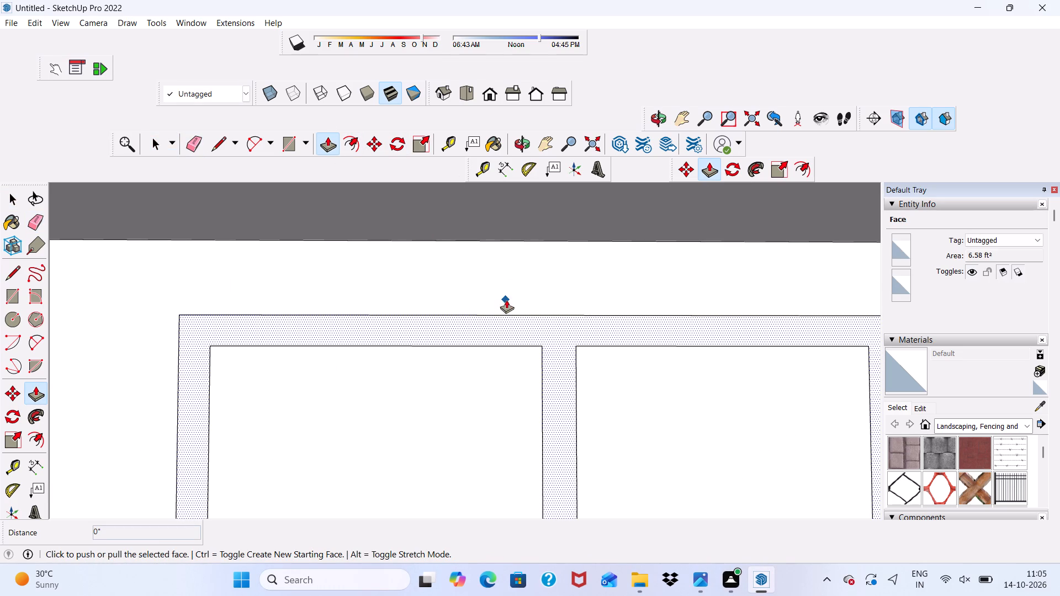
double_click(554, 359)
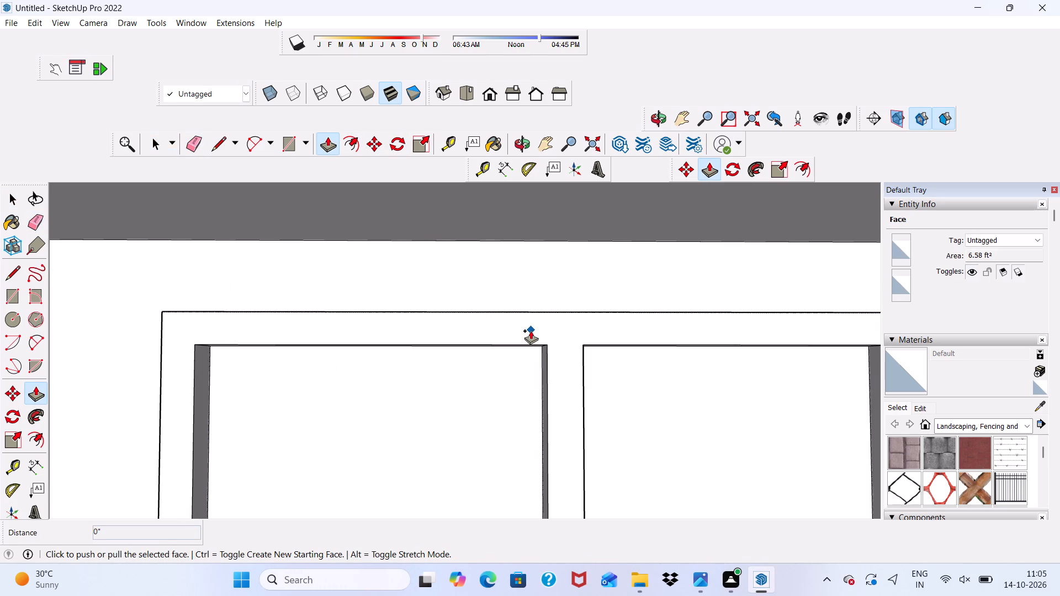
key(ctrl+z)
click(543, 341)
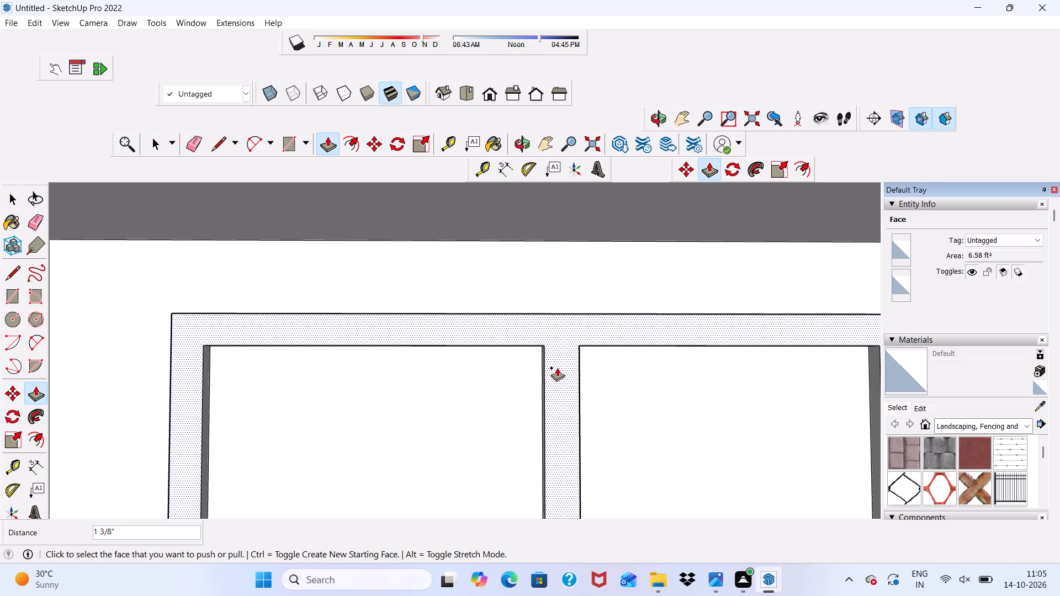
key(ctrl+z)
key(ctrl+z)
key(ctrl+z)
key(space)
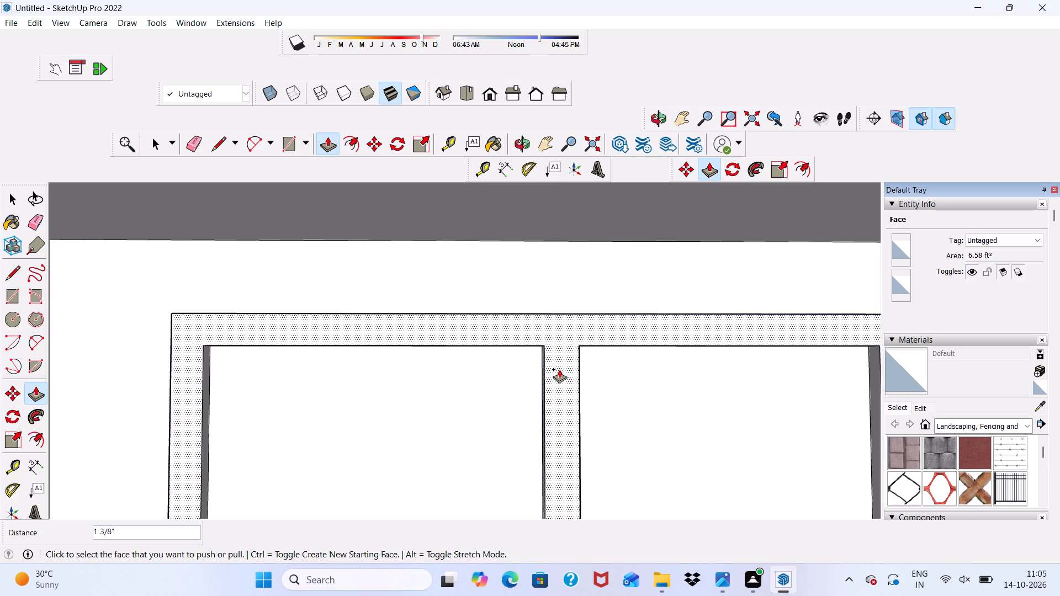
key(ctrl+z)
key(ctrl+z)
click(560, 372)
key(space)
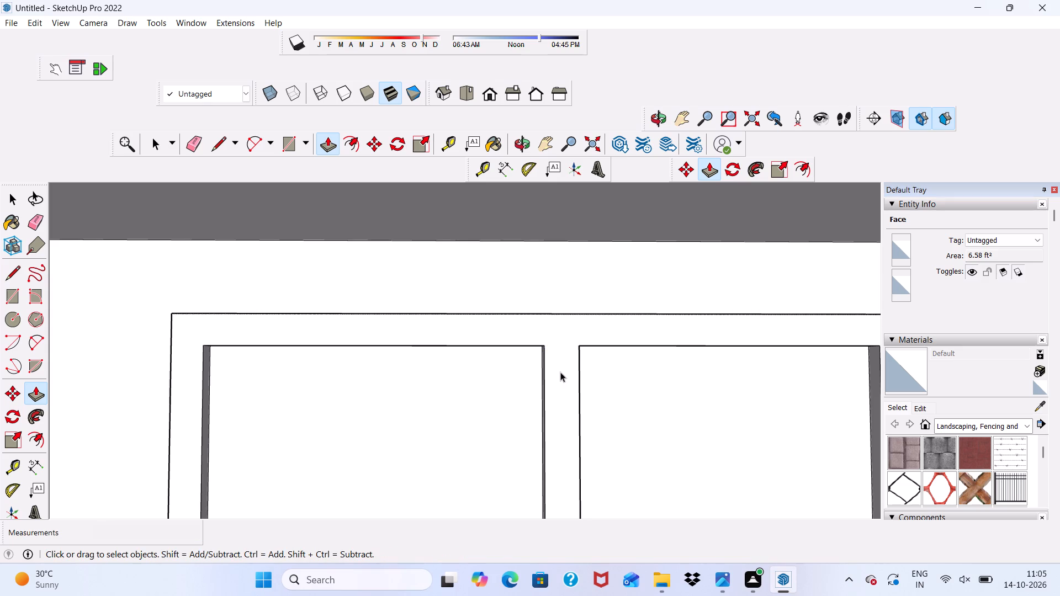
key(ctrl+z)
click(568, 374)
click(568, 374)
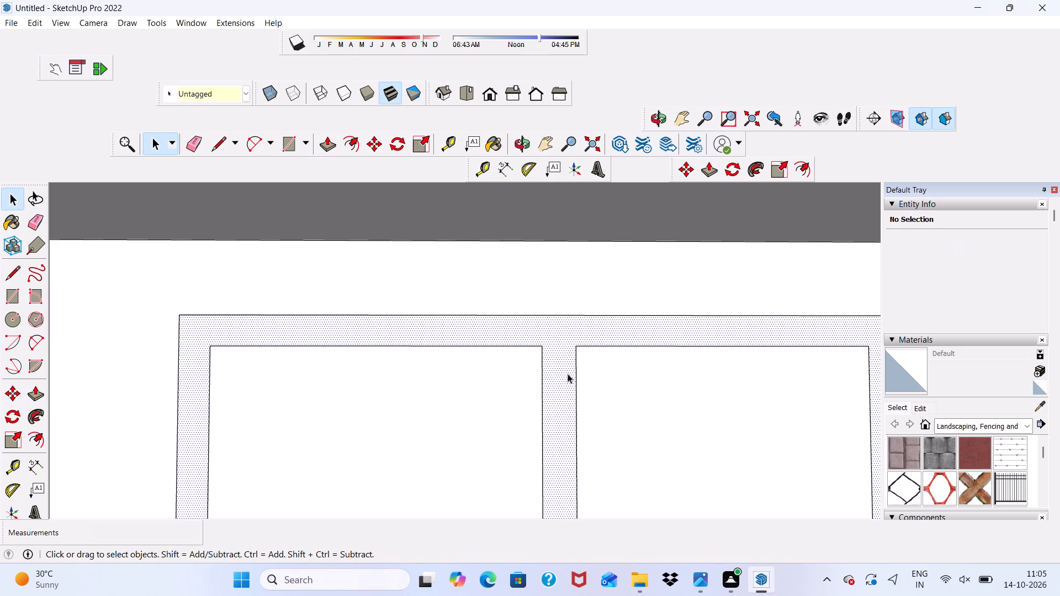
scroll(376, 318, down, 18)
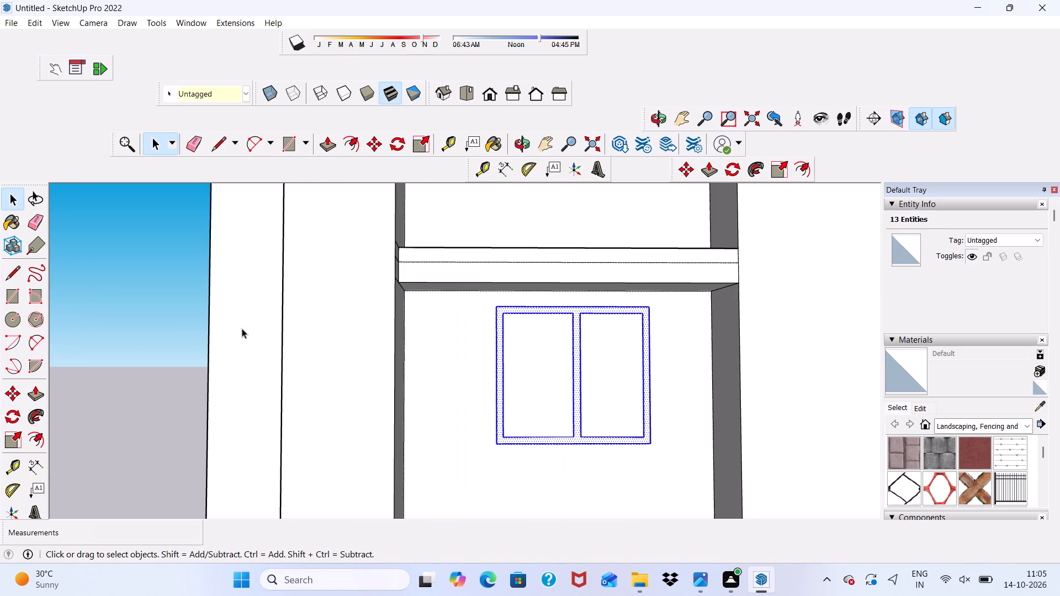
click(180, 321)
Push/Pull the third bay's merged window frame and mullion face outward 3" from the wall.
scroll(379, 141, up, 3)
click(330, 139)
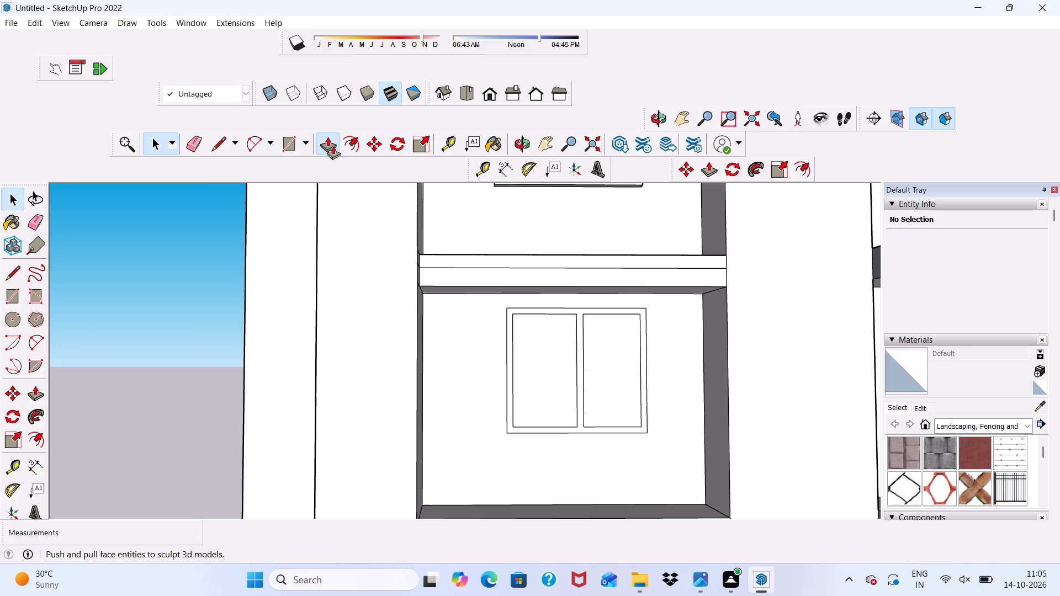
scroll(592, 396, up, 8)
click(570, 399)
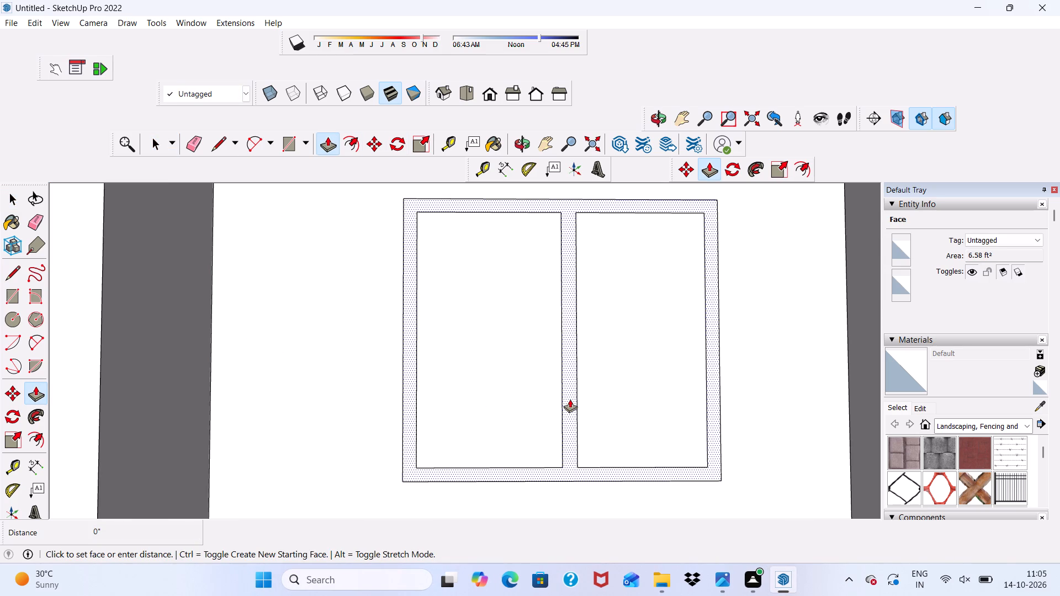
key(3)
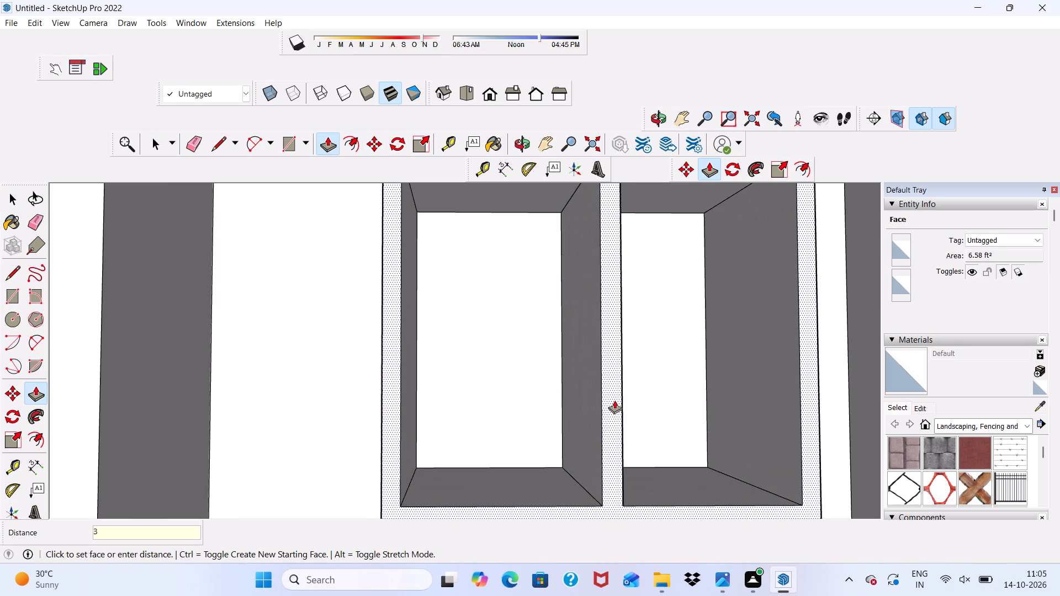
key(shift+quotedbl)
key(Return)
key(space)
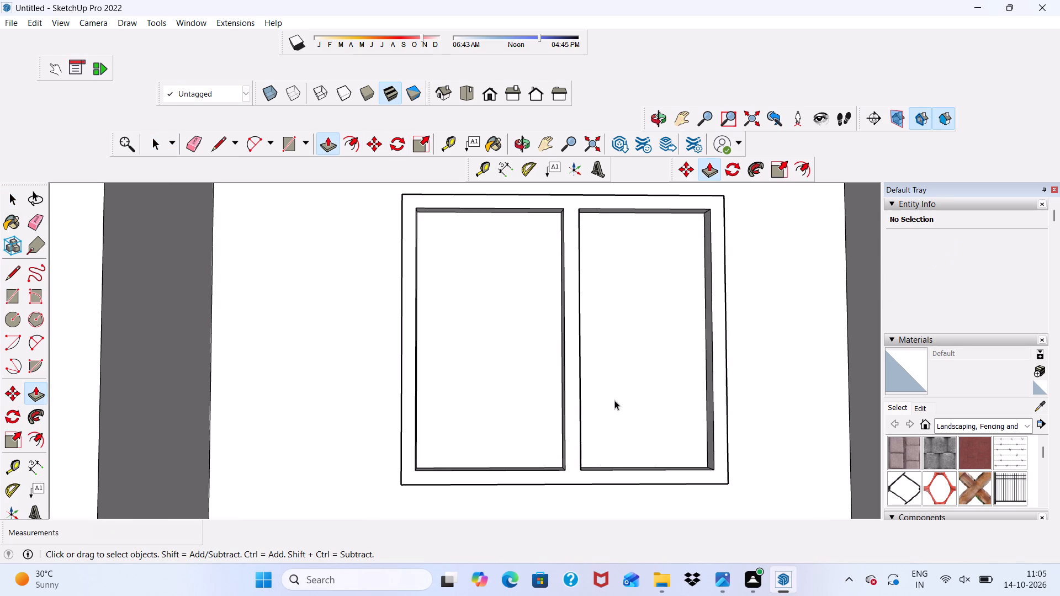
Draw a window rectangle about 4' 10 1/2" wide and 4' 2" high on the lowest left bay wall above the ground floor.
scroll(624, 184, down, 8)
scroll(665, 311, up, 1)
scroll(591, 332, down, 18)
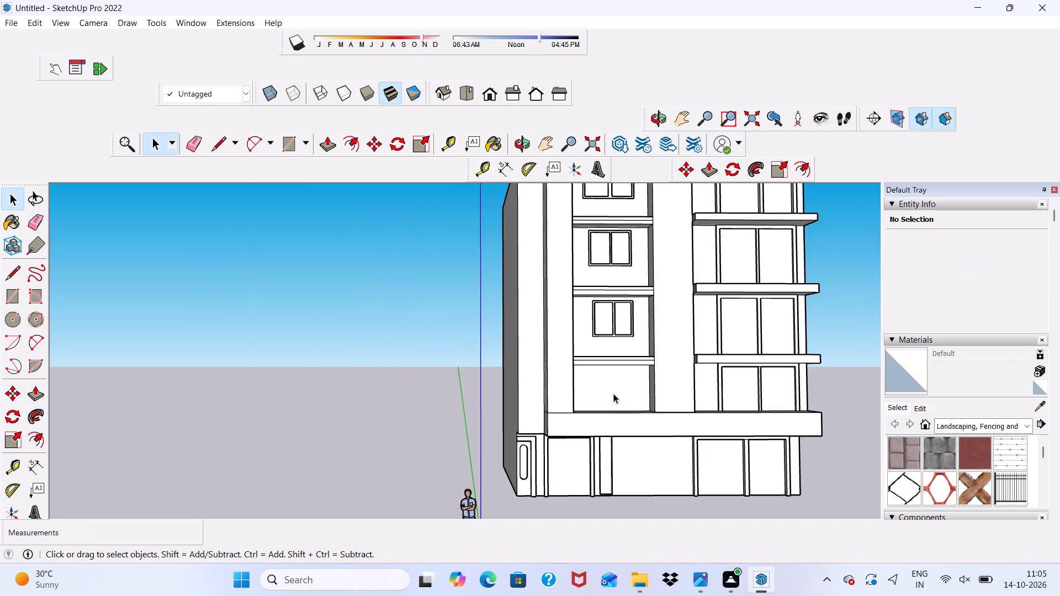
scroll(599, 347, up, 4)
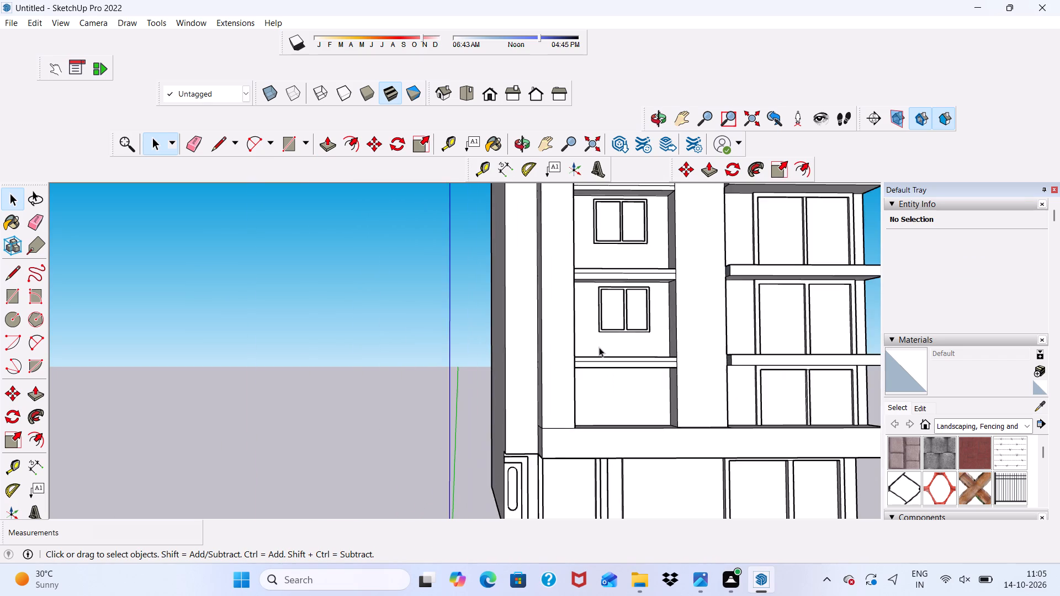
scroll(597, 348, down, 5)
scroll(764, 439, up, 5)
scroll(761, 441, down, 5)
middle_drag(706, 526, 608, 520)
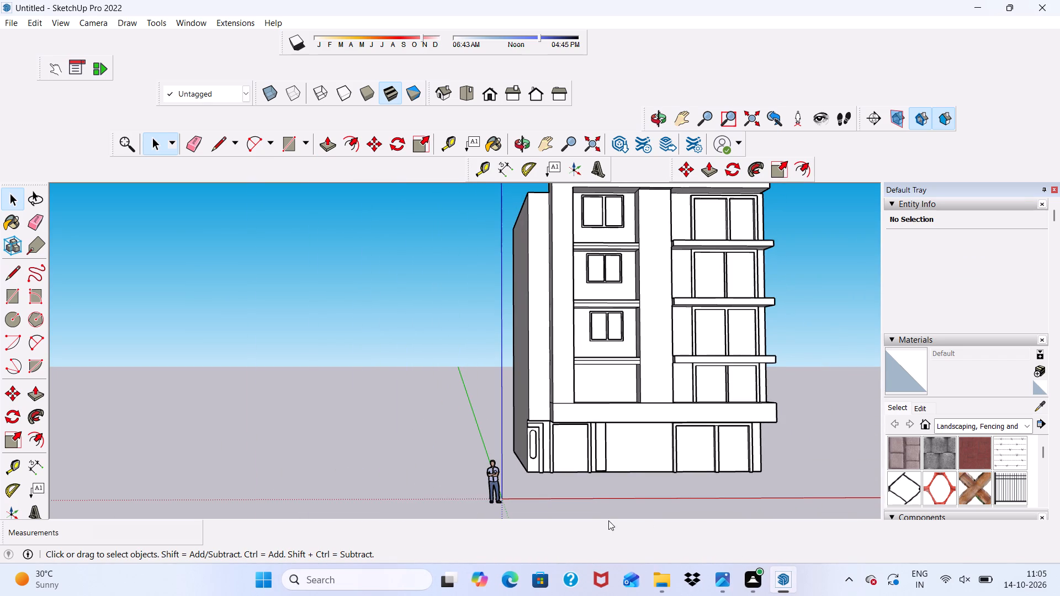
middle_drag(608, 520, 596, 497)
scroll(625, 486, up, 5)
scroll(703, 518, down, 5)
middle_drag(656, 494, 599, 506)
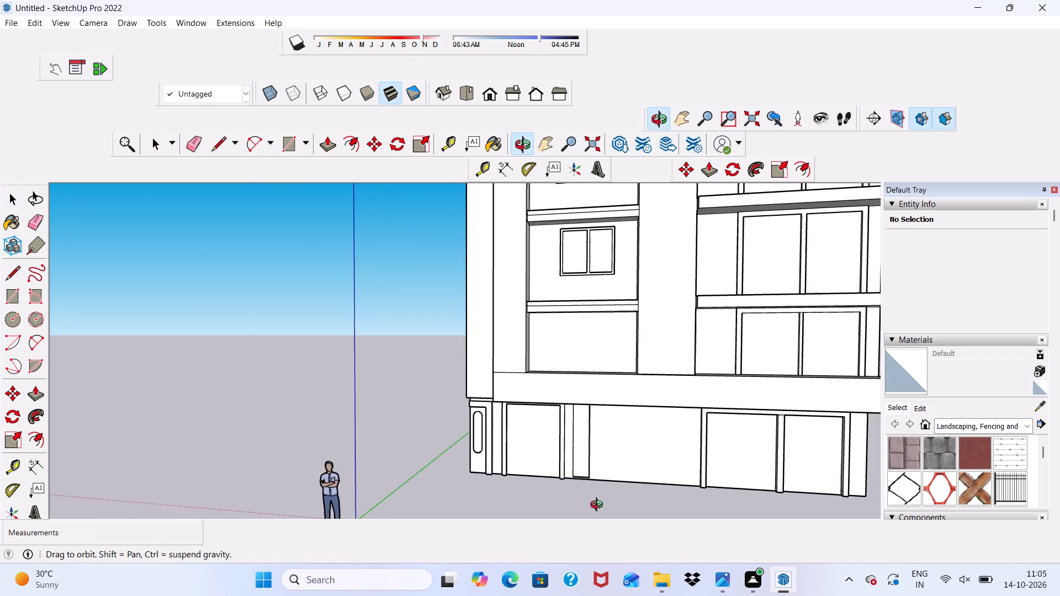
middle_drag(599, 506, 707, 507)
scroll(707, 509, up, 4)
scroll(539, 265, up, 2)
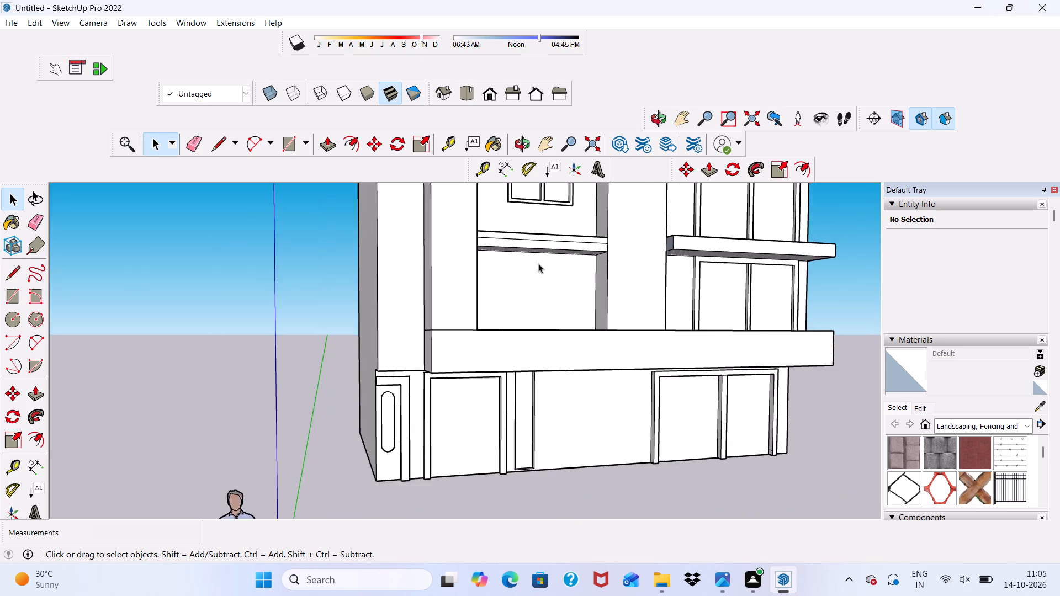
scroll(538, 263, up, 6)
drag(296, 138, 297, 143)
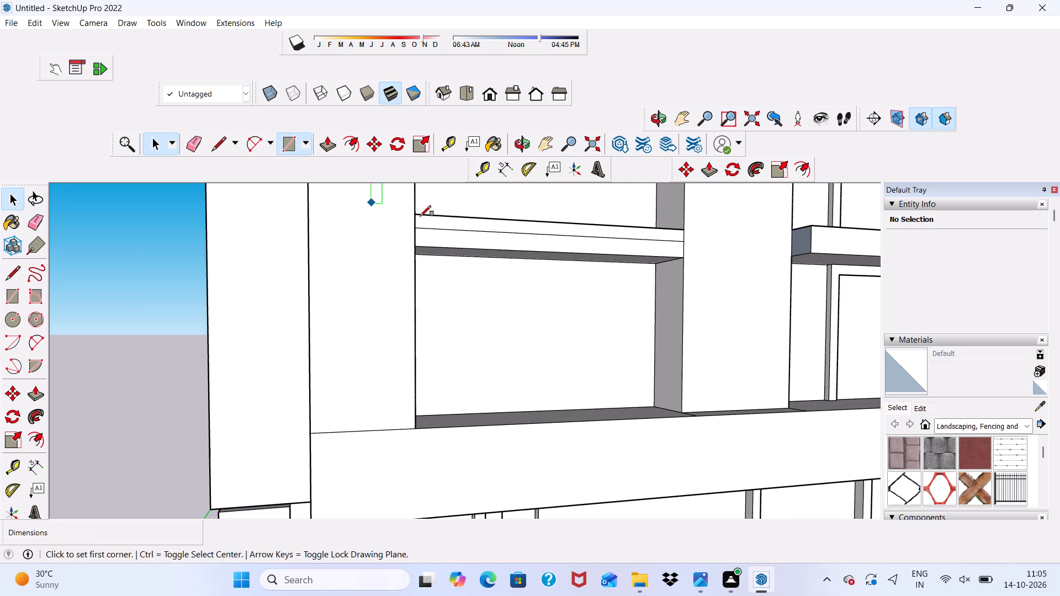
scroll(570, 253, up, 3)
scroll(500, 273, down, 11)
scroll(512, 318, down, 7)
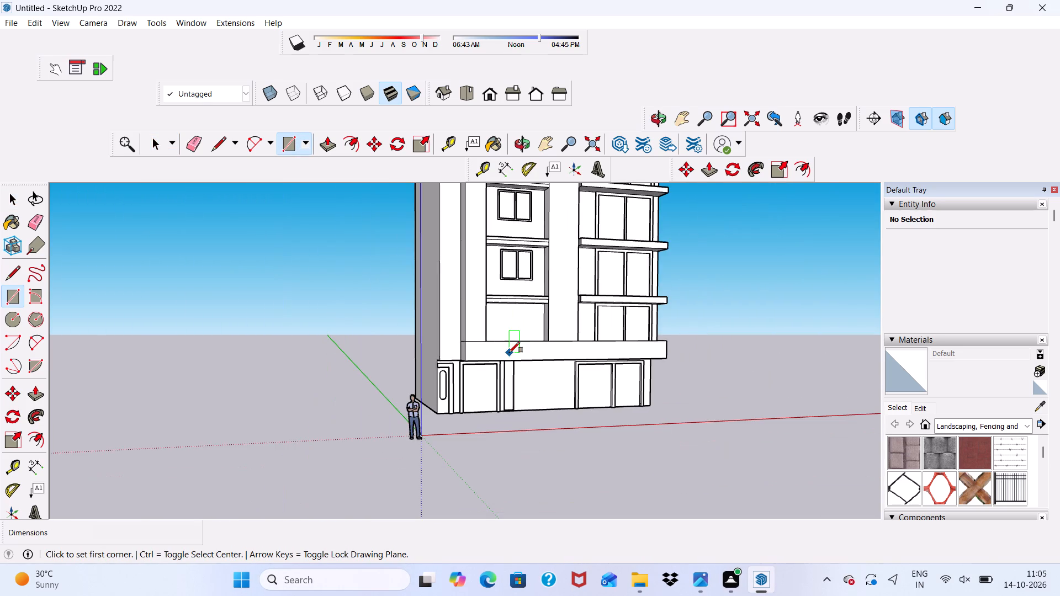
middle_drag(509, 353, 433, 356)
scroll(496, 306, up, 11)
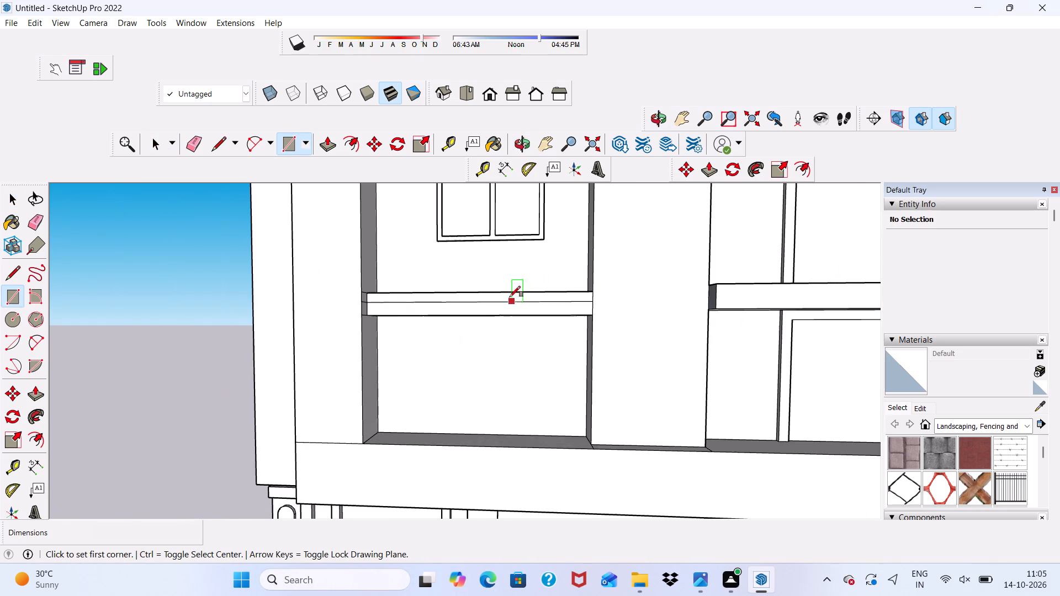
middle_drag(464, 337, 473, 321)
scroll(482, 317, up, 5)
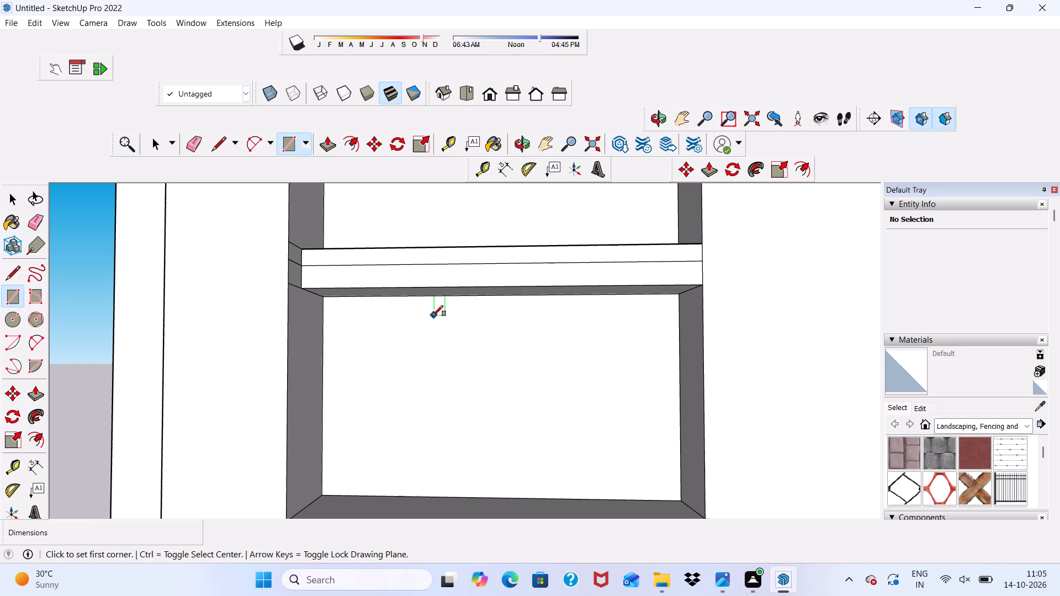
click(432, 316)
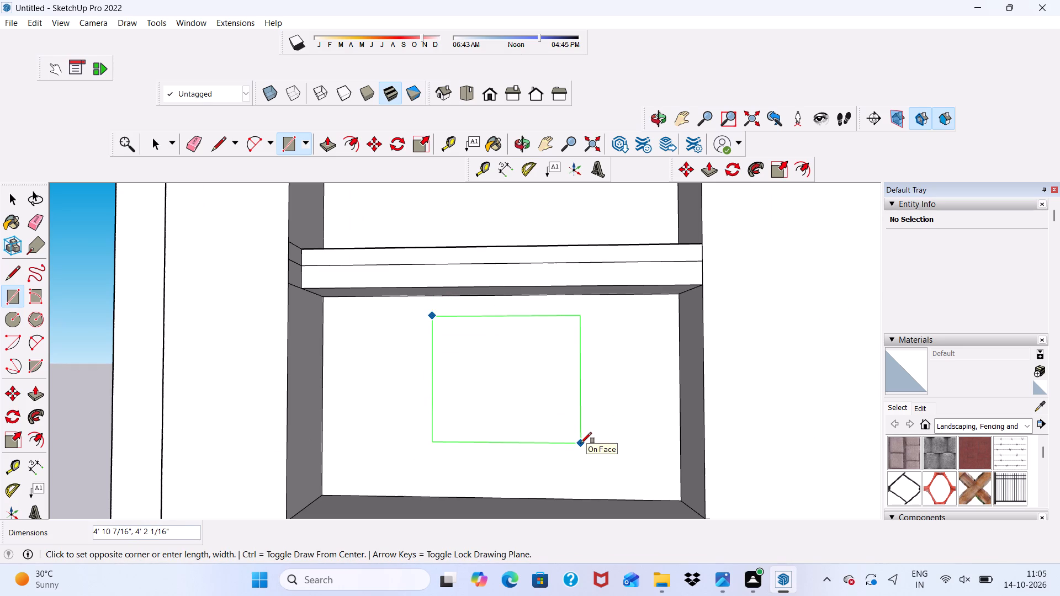
double_click(581, 443)
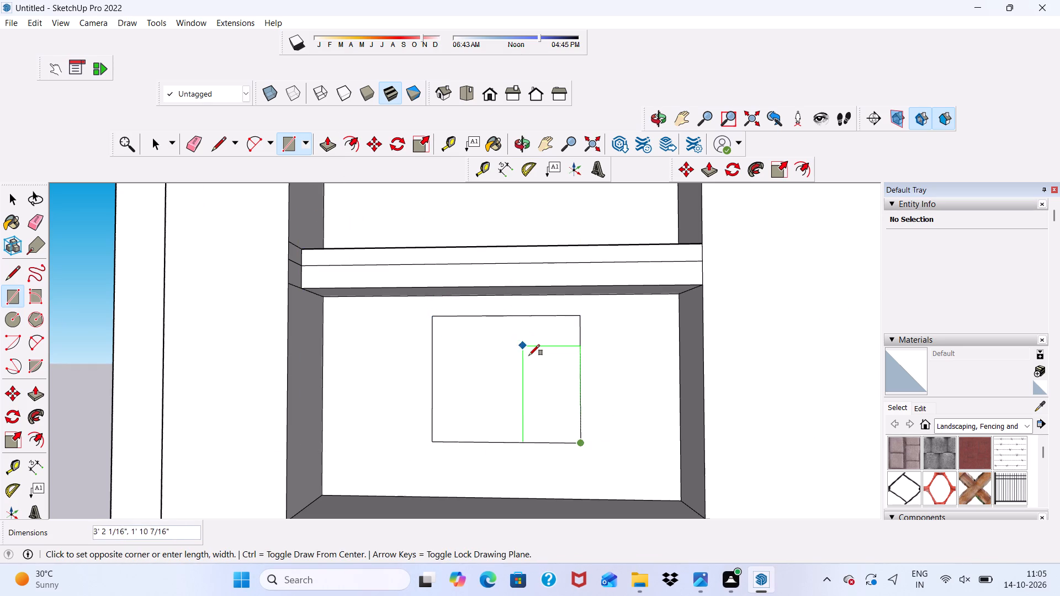
key(space)
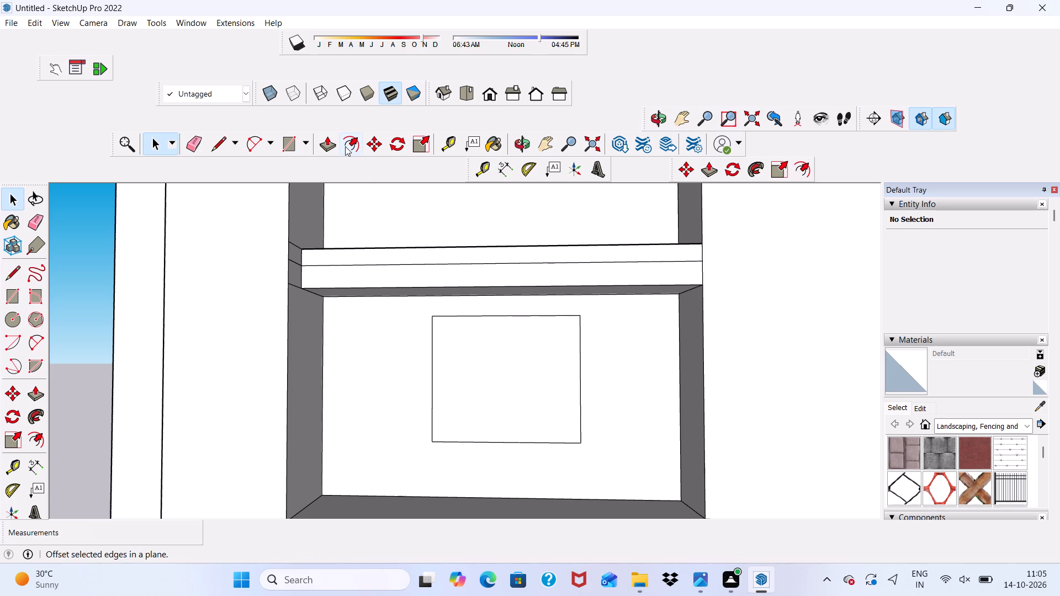
Offset the lowest left bay's window rectangle inward by 3" to form the frame.
click(345, 146)
click(457, 380)
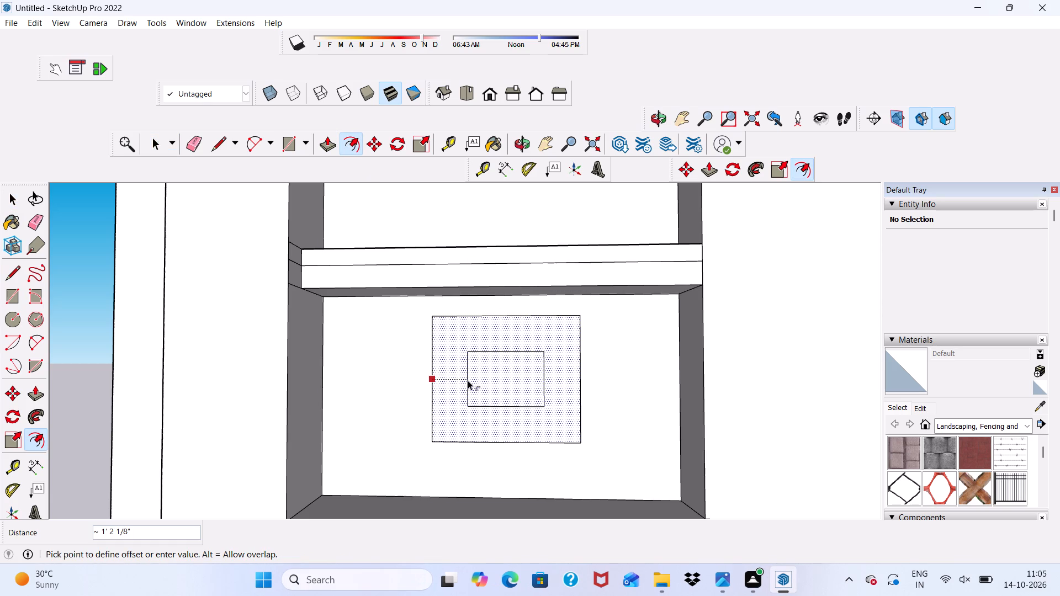
key(3)
key(shift+quotedbl)
key(Return)
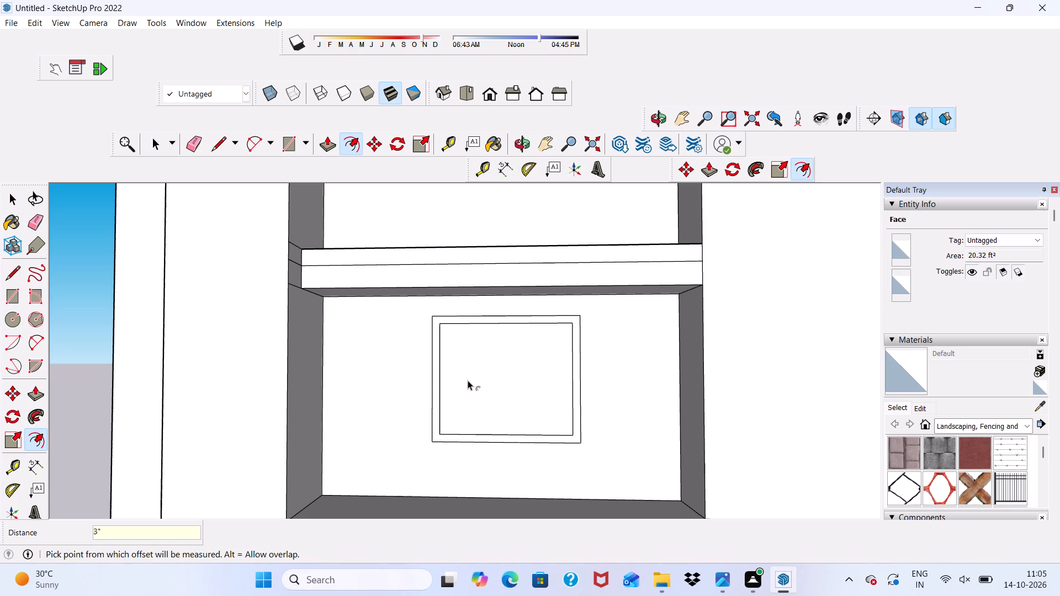
key(space)
Draw a mullion rectangle about 2 7/16" wide and 3' 8 1/16" high down the middle of the lowest left bay's window.
drag(288, 141, 298, 154)
scroll(512, 344, up, 1)
click(506, 322)
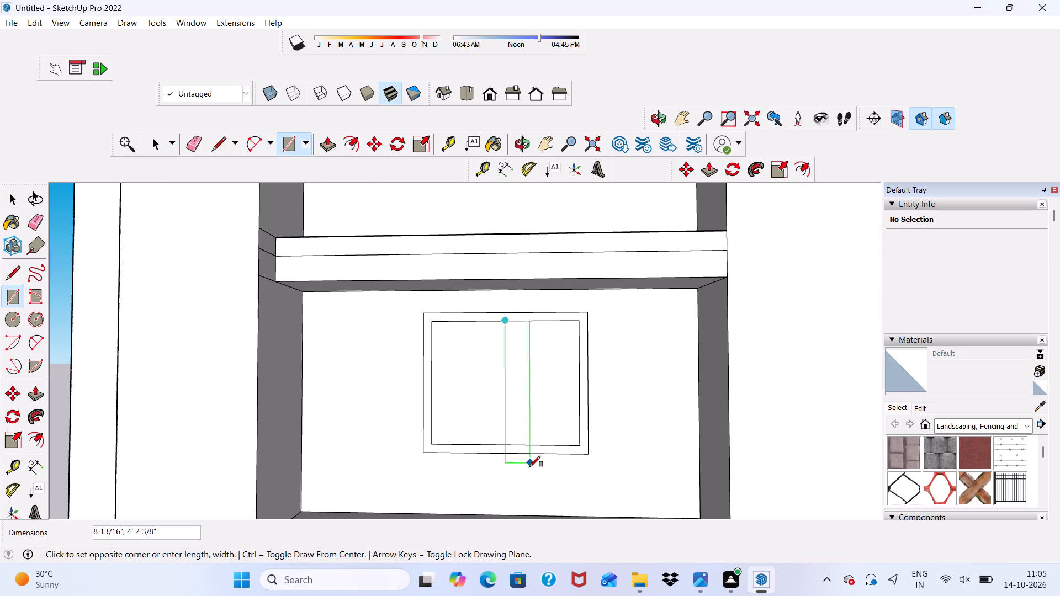
scroll(524, 450, up, 9)
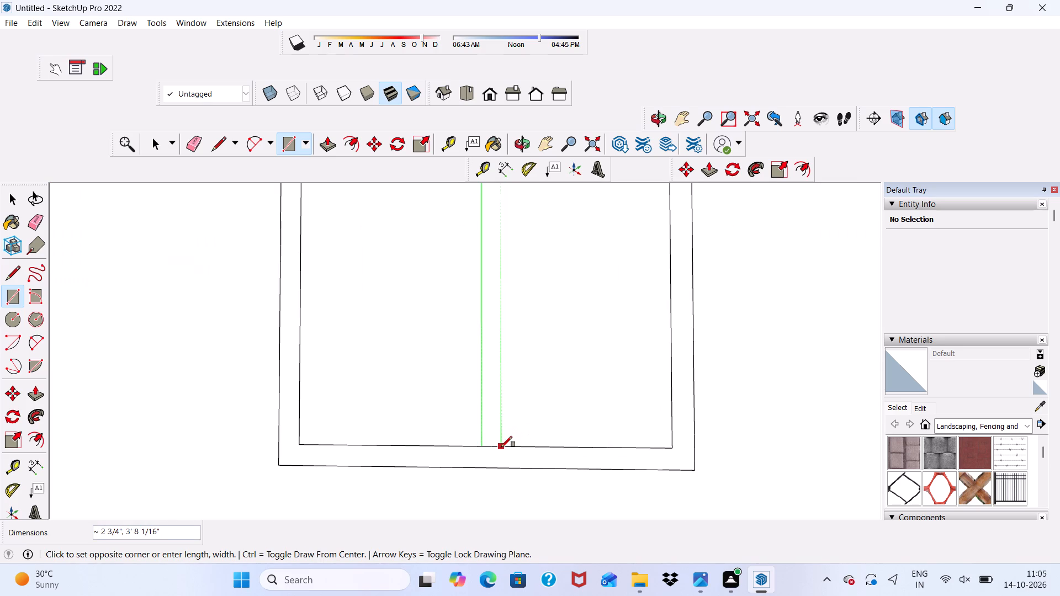
click(499, 448)
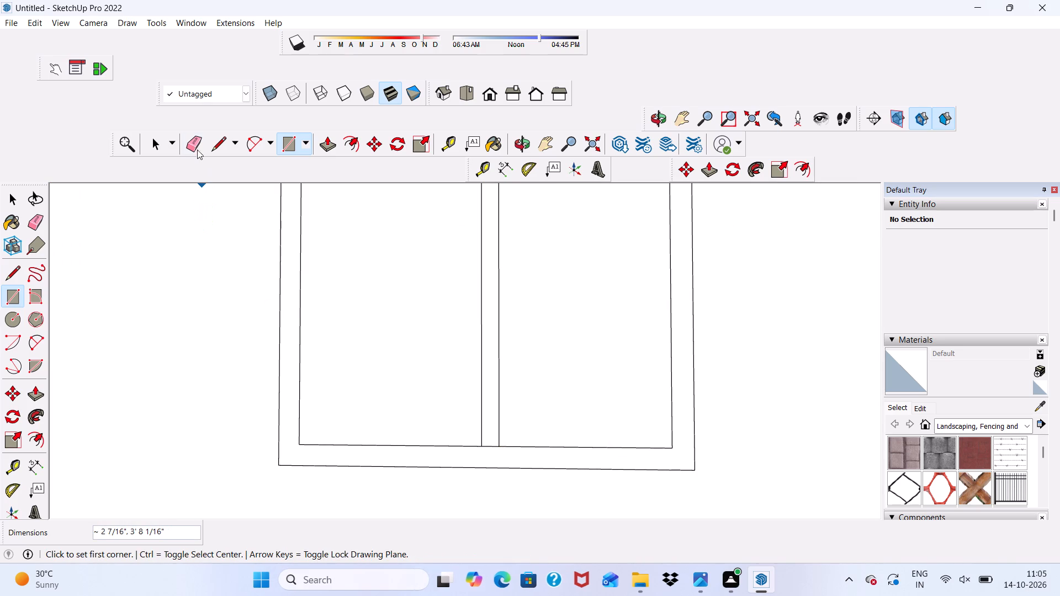
Erase the short edge separating the mullion's bottom end from the window frame.
drag(195, 137, 201, 146)
scroll(537, 483, up, 9)
drag(462, 426, 466, 461)
scroll(457, 441, down, 19)
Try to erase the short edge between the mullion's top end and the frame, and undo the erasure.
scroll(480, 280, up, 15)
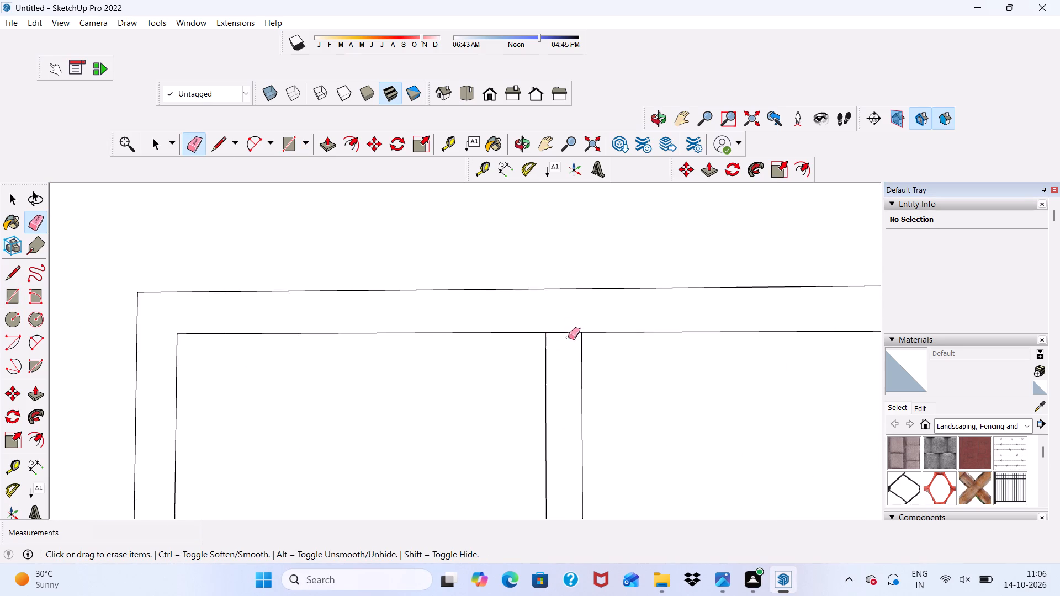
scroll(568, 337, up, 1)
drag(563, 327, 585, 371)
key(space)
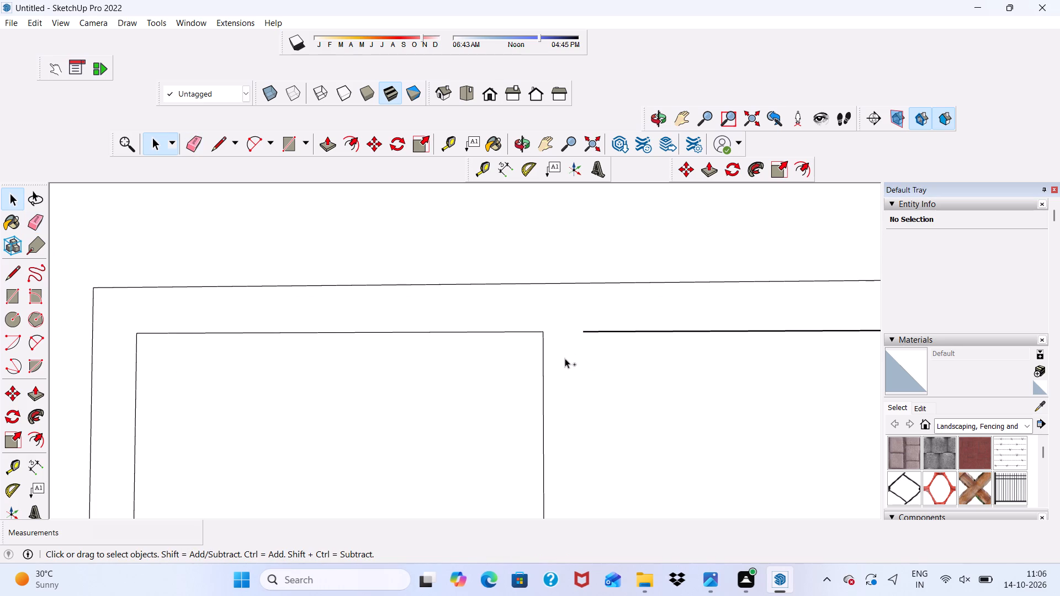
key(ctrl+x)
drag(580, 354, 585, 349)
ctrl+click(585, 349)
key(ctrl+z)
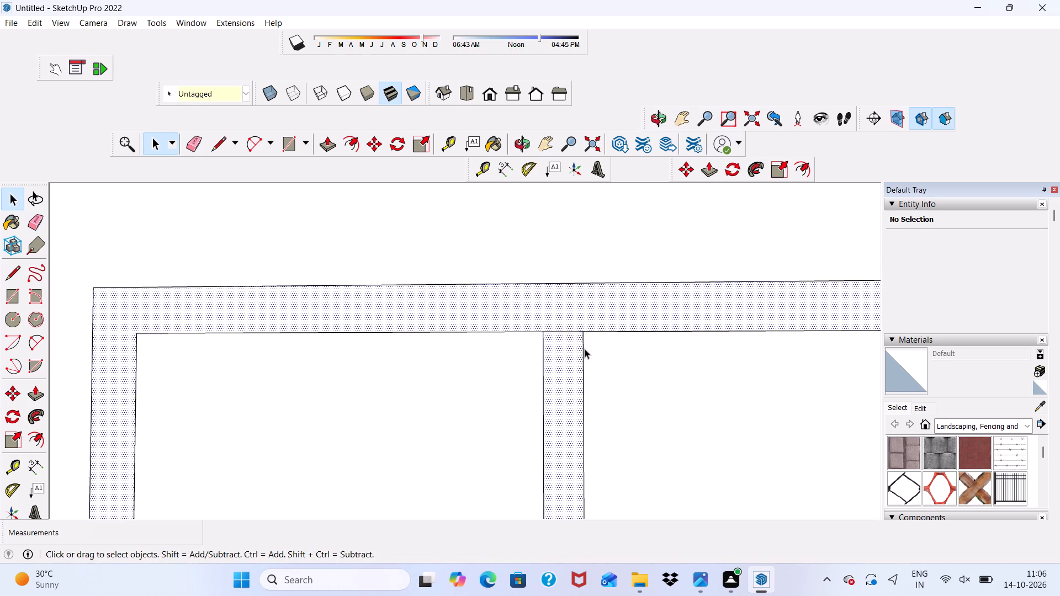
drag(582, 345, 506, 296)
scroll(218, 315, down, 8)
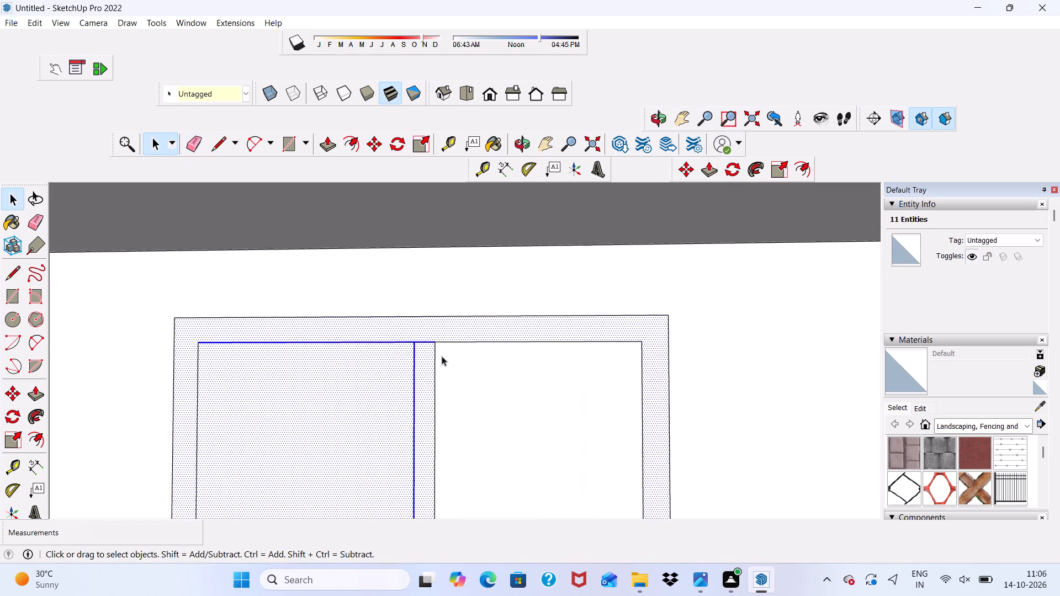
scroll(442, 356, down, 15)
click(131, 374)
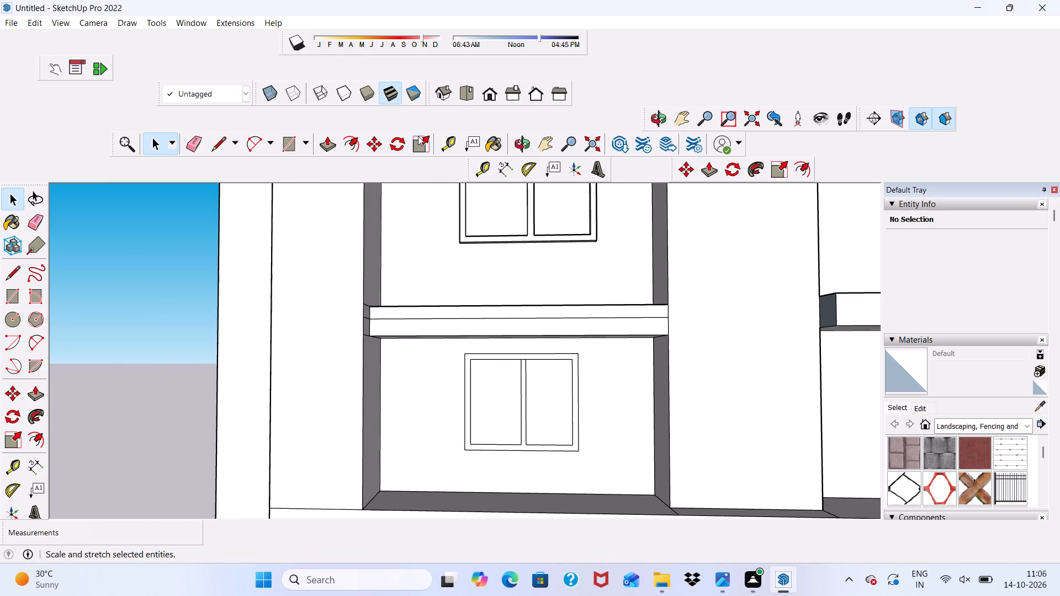
Erase only the short edge at the mullion's top end so the mullion and window frame merge into one face.
click(194, 135)
scroll(485, 369, up, 3)
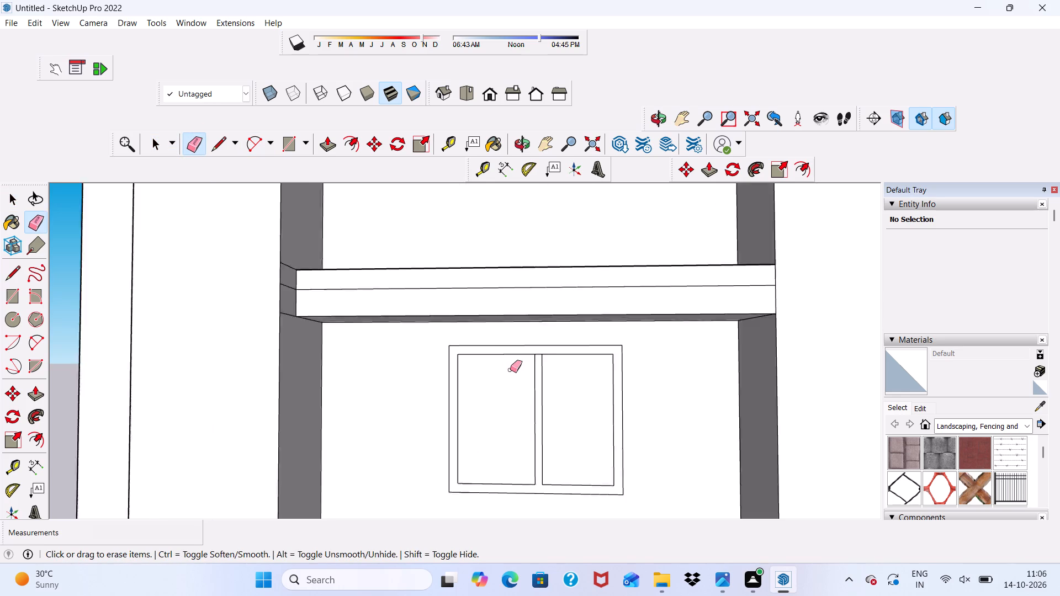
scroll(510, 370, up, 13)
drag(539, 366, 539, 382)
key(space)
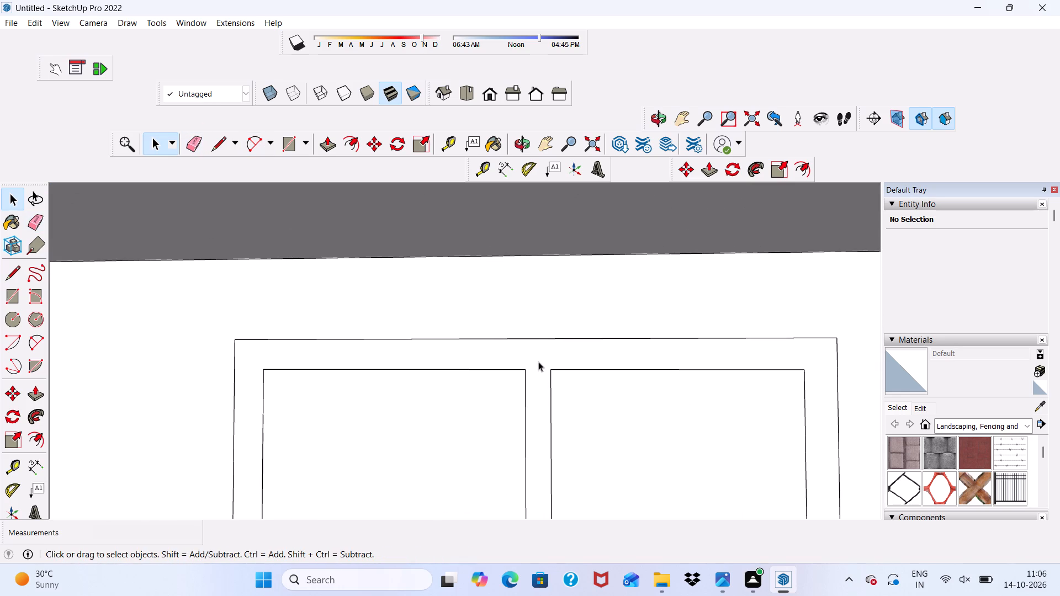
Push/Pull the lowest left bay's merged window frame and mullion face outward 3" from the wall.
click(538, 361)
click(326, 138)
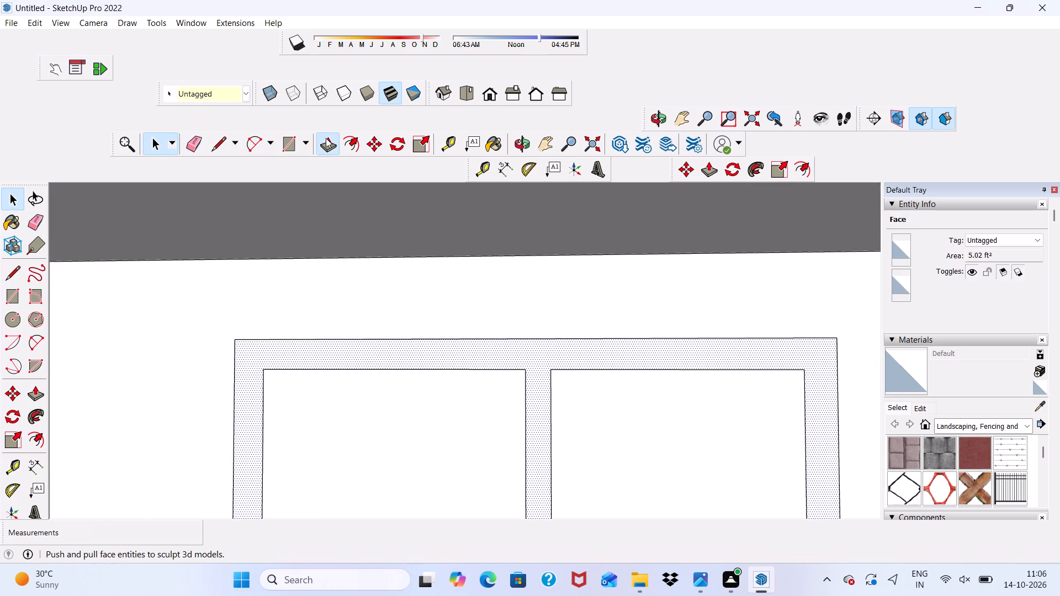
click(540, 363)
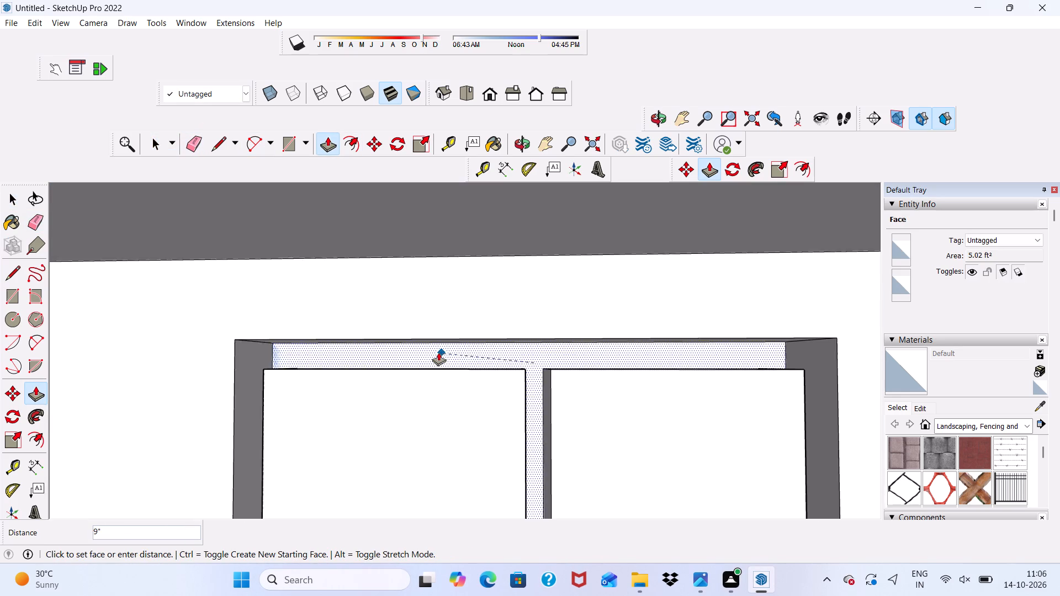
scroll(438, 352, down, 8)
scroll(518, 340, down, 5)
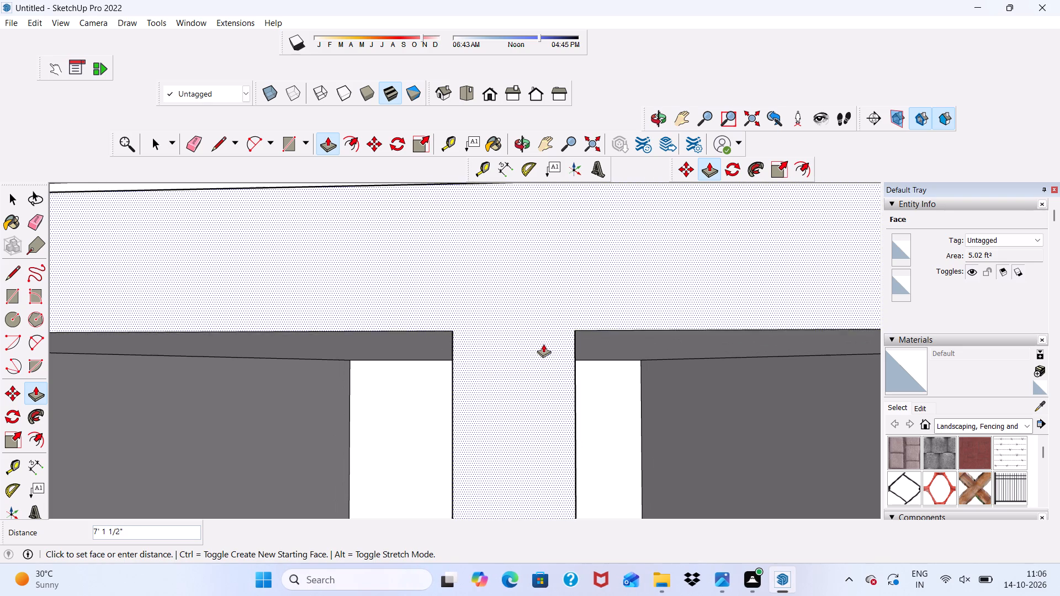
key(3)
key(shift+quotedbl)
key(Return)
key(space)
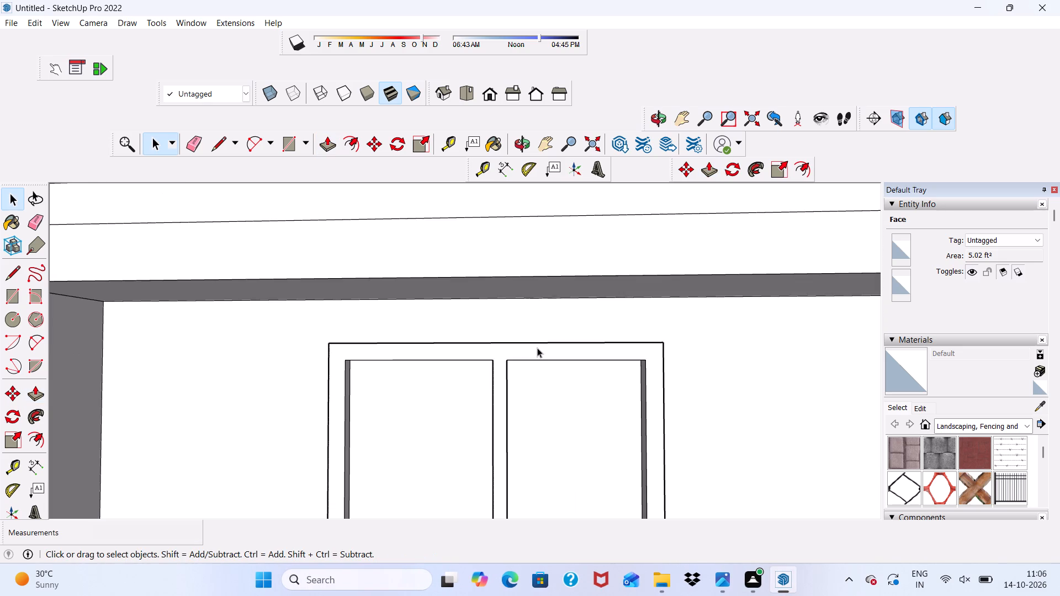
Examine the left-bay windows, ledges and whole facade from several angles and distances.
scroll(560, 418, down, 20)
scroll(560, 418, down, 4)
middle_drag(684, 355, 721, 466)
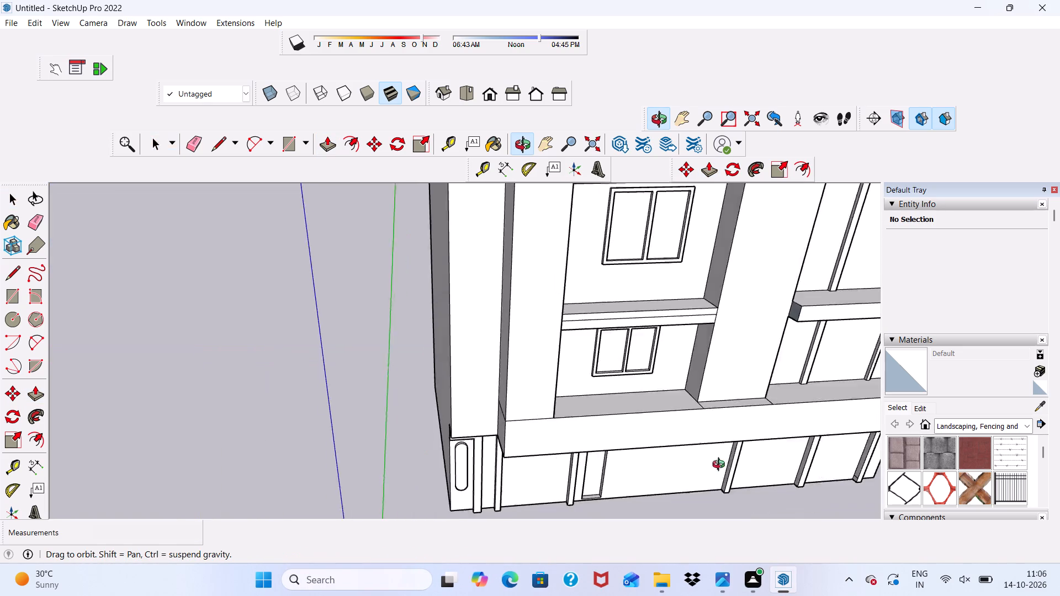
middle_drag(721, 466, 717, 418)
scroll(696, 401, up, 6)
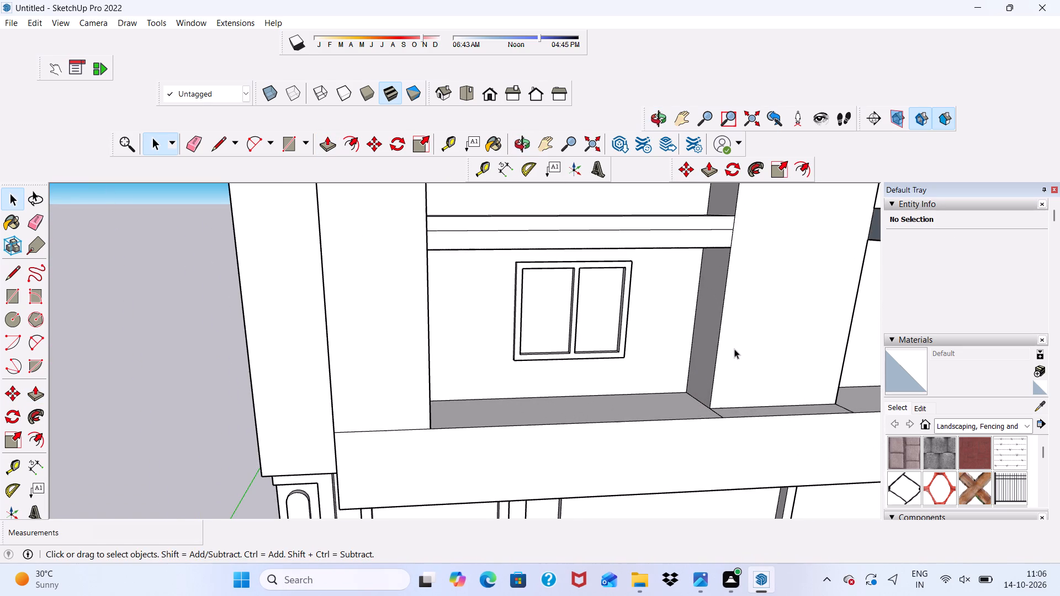
scroll(735, 349, down, 4)
middle_drag(665, 386, 499, 402)
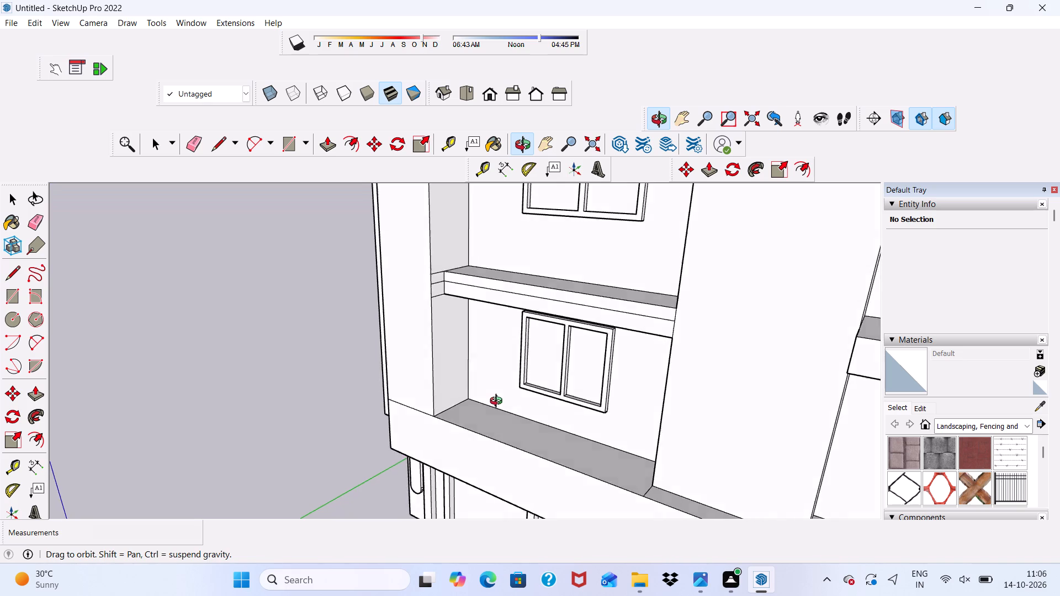
middle_drag(499, 402, 658, 392)
scroll(746, 324, down, 18)
scroll(680, 353, down, 4)
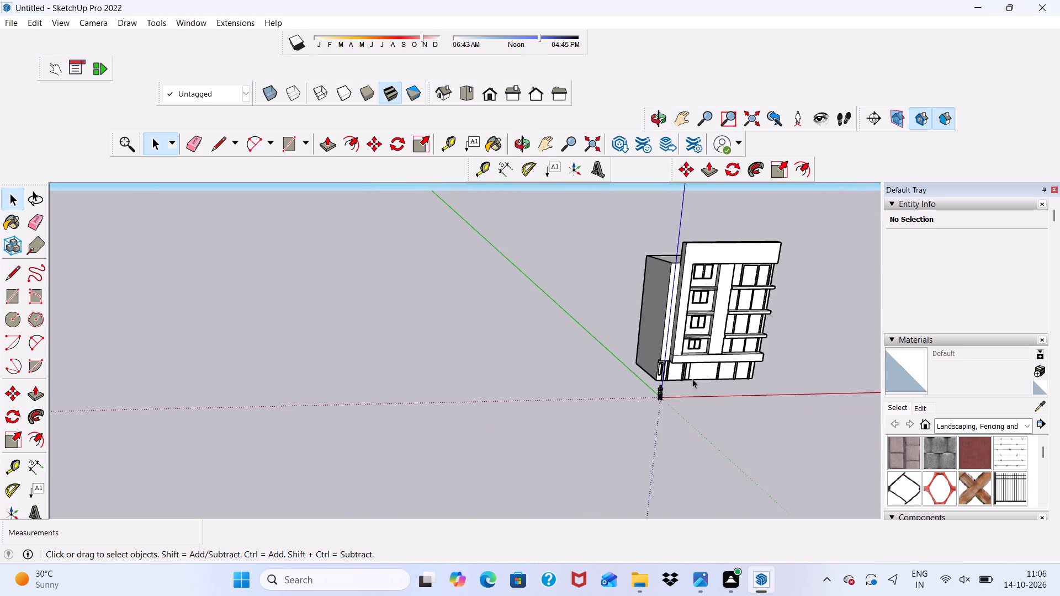
scroll(692, 379, down, 2)
scroll(755, 238, up, 18)
middle_drag(728, 323, 696, 215)
scroll(610, 296, down, 5)
scroll(617, 238, up, 18)
scroll(622, 214, down, 1)
scroll(622, 214, up, 3)
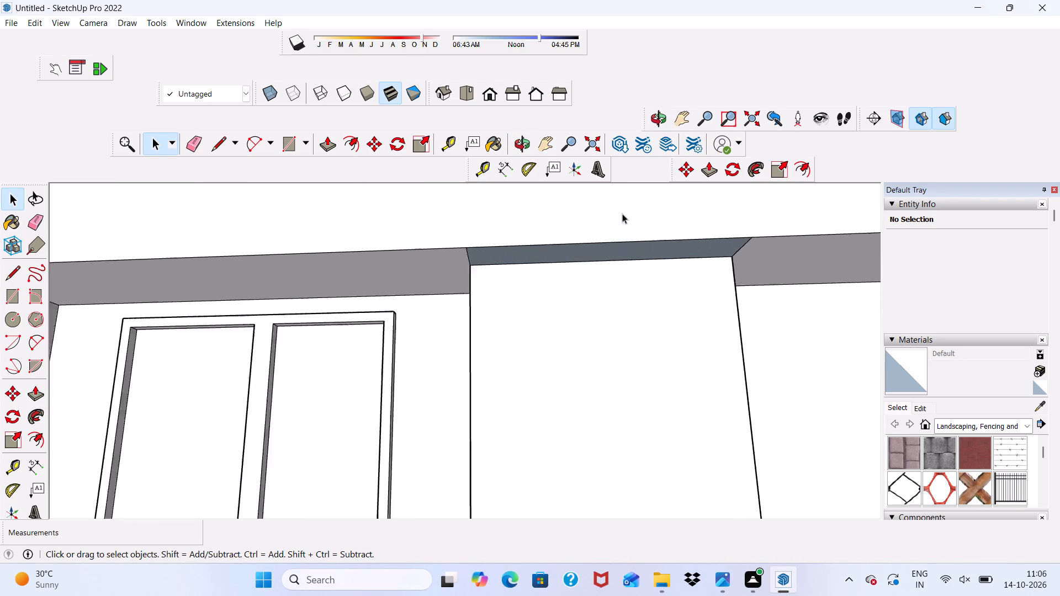
scroll(622, 214, up, 9)
scroll(622, 214, down, 12)
middle_drag(677, 289, 709, 196)
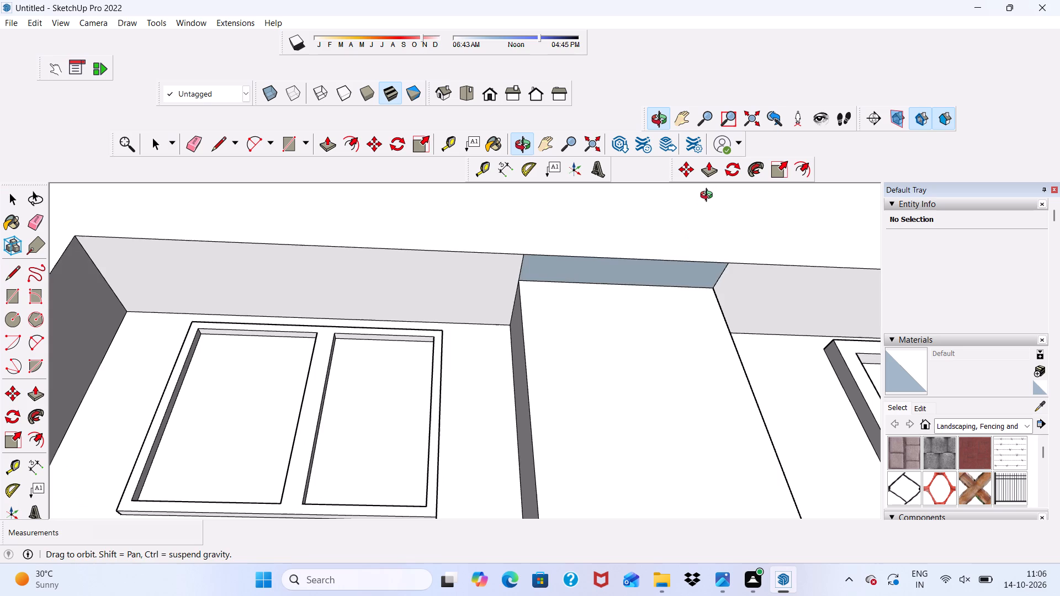
middle_drag(709, 196, 820, 324)
scroll(696, 299, down, 17)
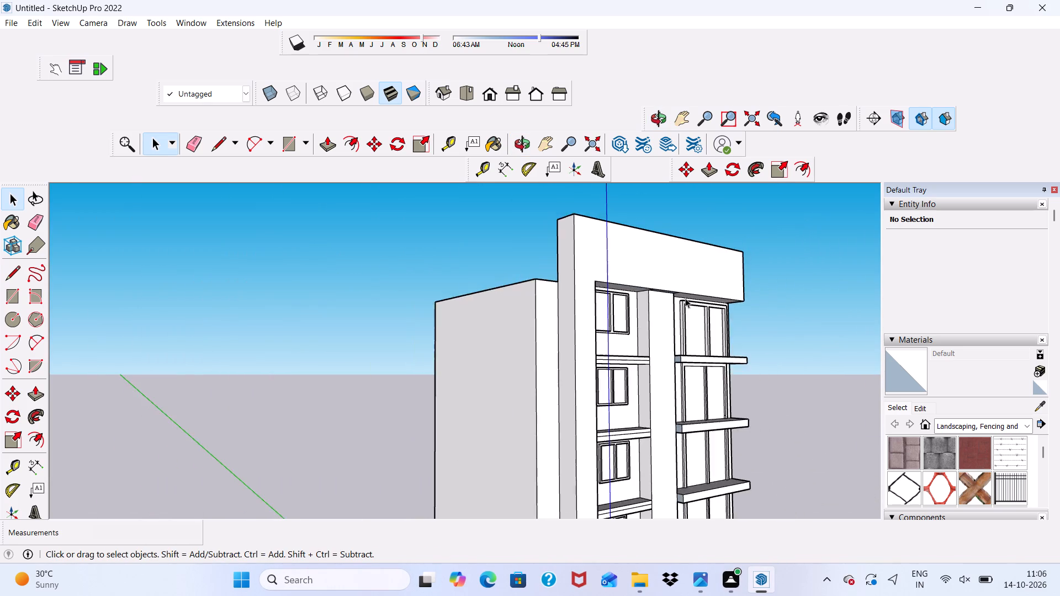
scroll(685, 298, down, 6)
middle_drag(688, 310, 554, 382)
scroll(593, 495, up, 8)
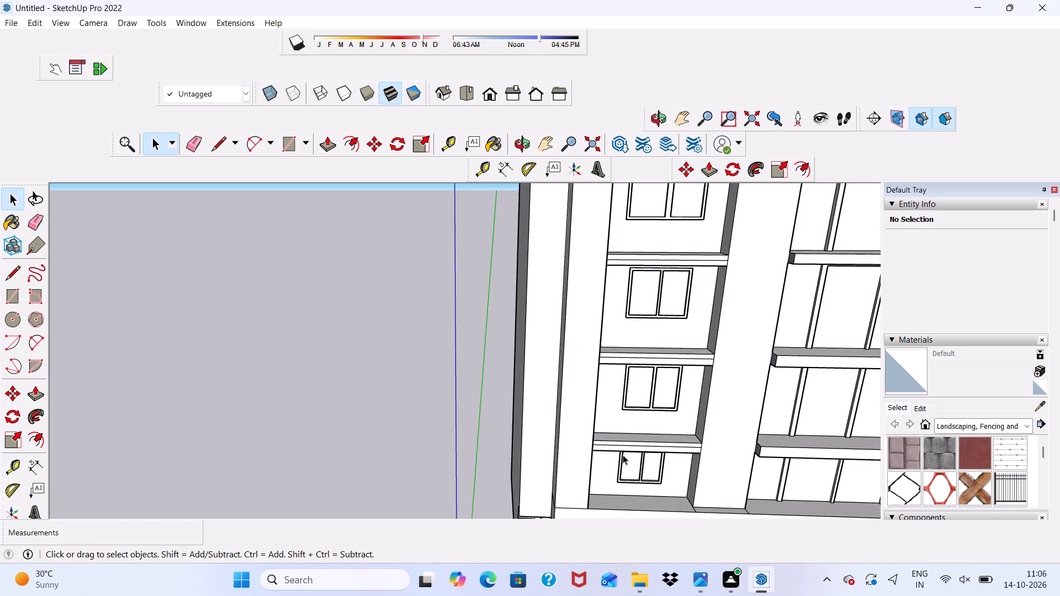
scroll(623, 455, up, 3)
middle_drag(640, 469, 473, 402)
scroll(474, 391, down, 6)
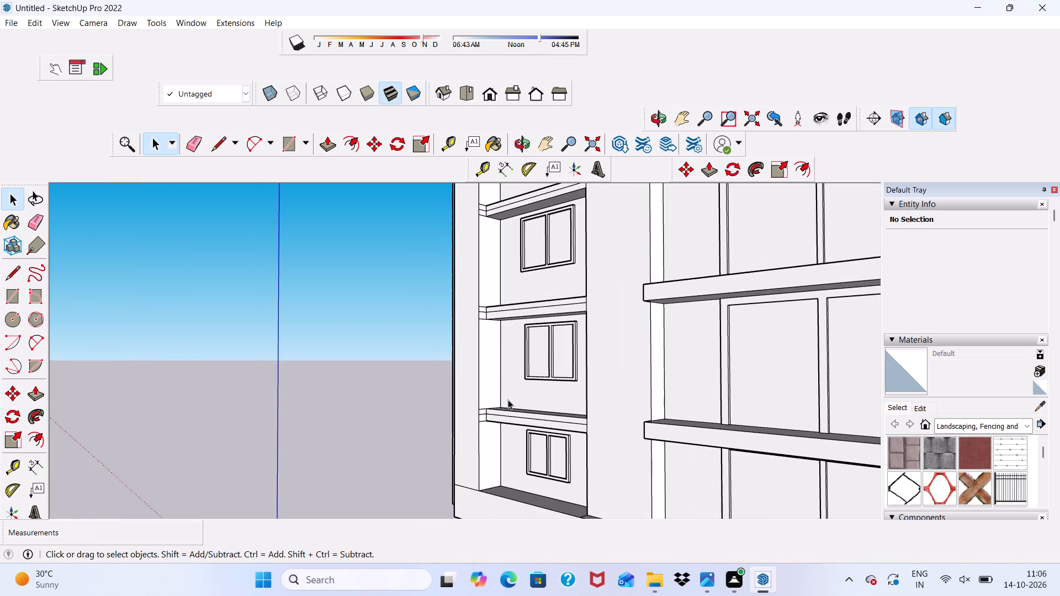
scroll(533, 394, up, 3)
scroll(533, 394, down, 10)
middle_drag(542, 389, 592, 426)
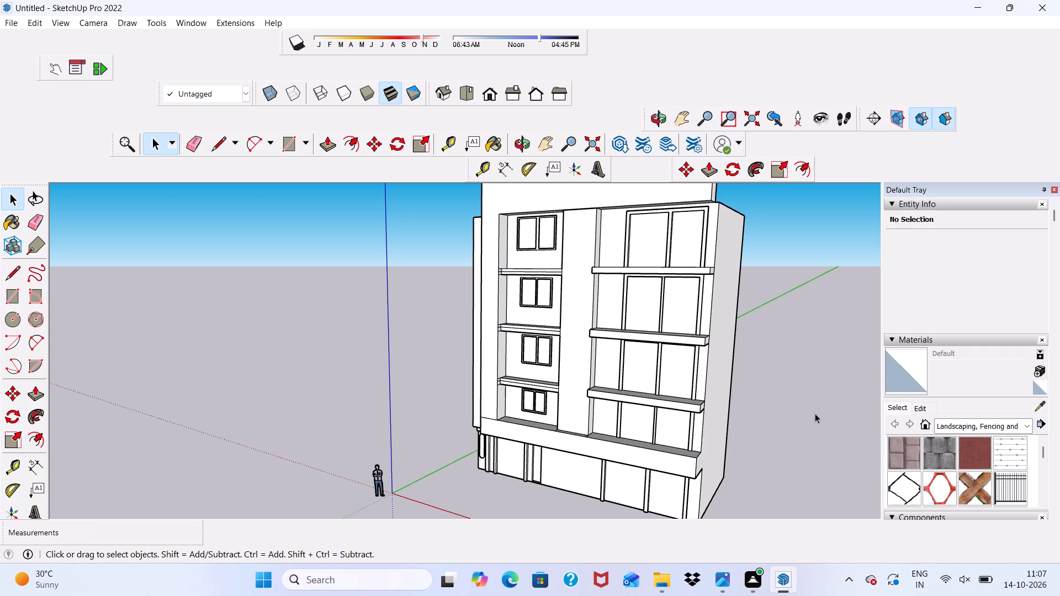
click(805, 401)
scroll(627, 374, up, 4)
scroll(615, 375, down, 5)
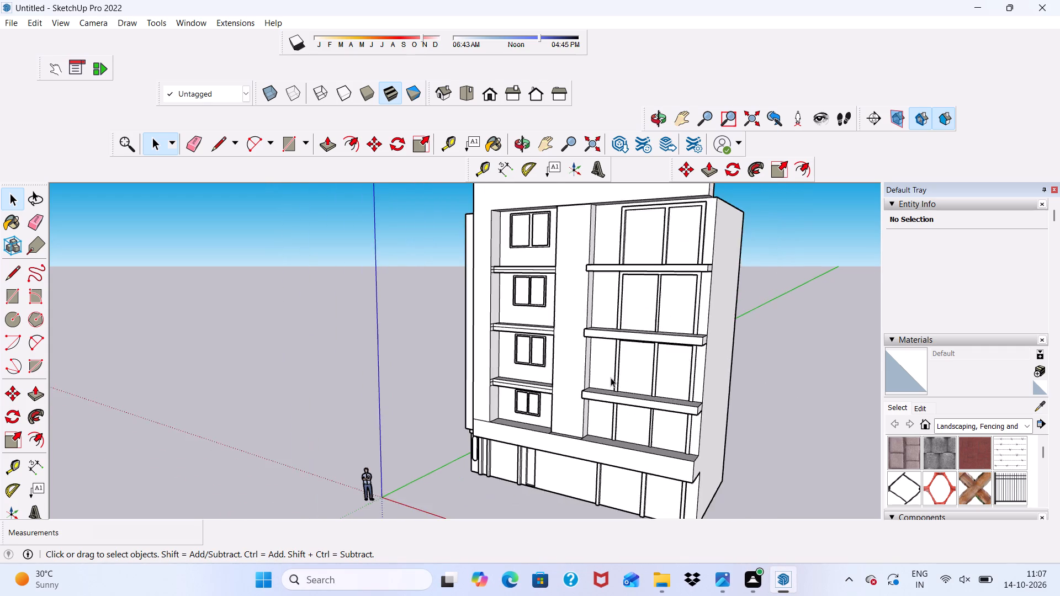
scroll(611, 377, down, 5)
scroll(538, 396, up, 5)
scroll(421, 407, up, 5)
scroll(518, 385, up, 5)
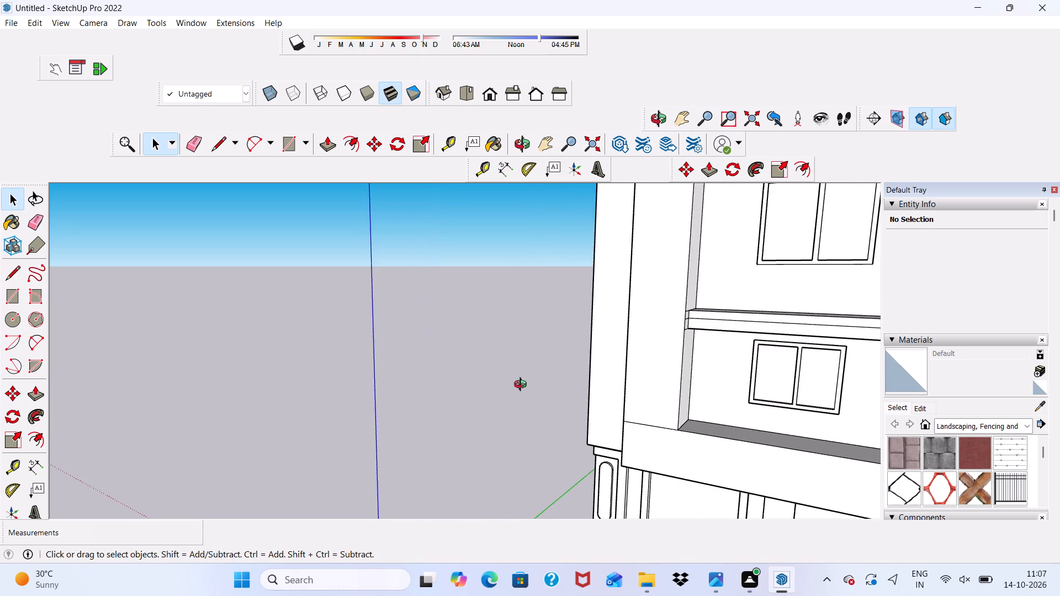
middle_drag(521, 385, 622, 435)
scroll(546, 397, up, 1)
scroll(661, 411, up, 4)
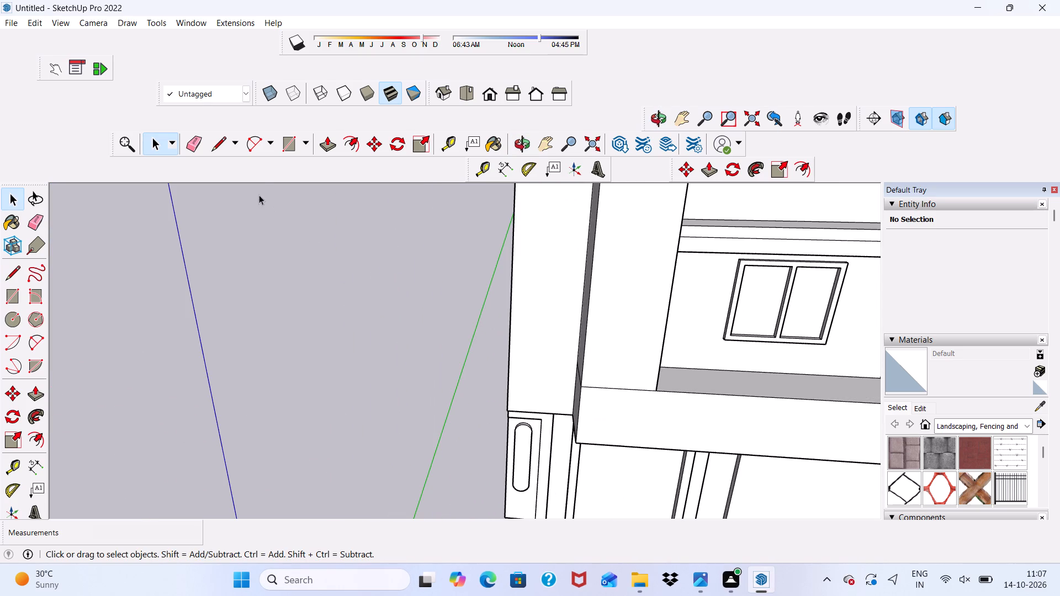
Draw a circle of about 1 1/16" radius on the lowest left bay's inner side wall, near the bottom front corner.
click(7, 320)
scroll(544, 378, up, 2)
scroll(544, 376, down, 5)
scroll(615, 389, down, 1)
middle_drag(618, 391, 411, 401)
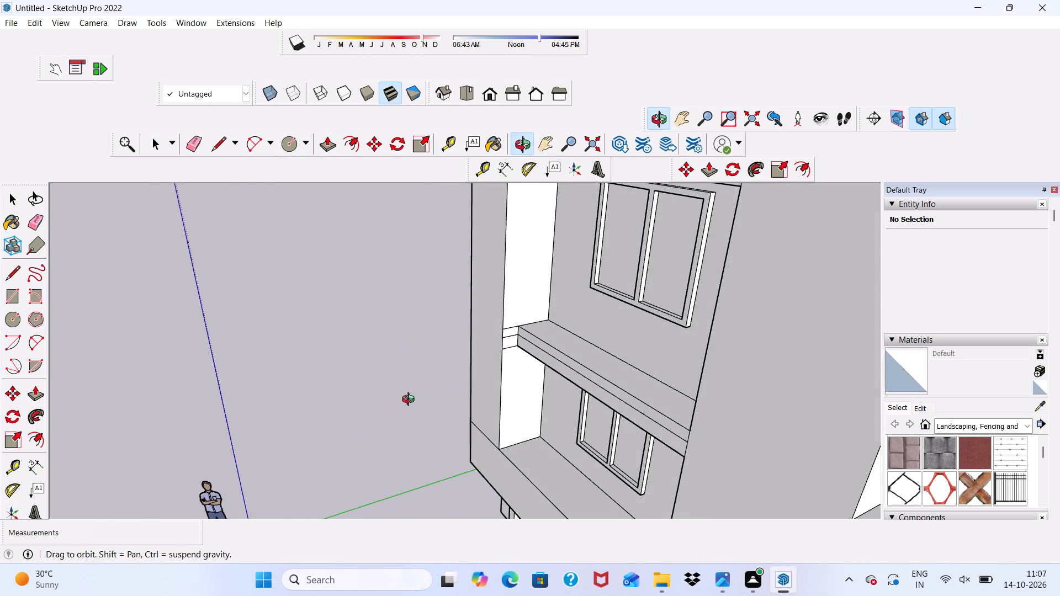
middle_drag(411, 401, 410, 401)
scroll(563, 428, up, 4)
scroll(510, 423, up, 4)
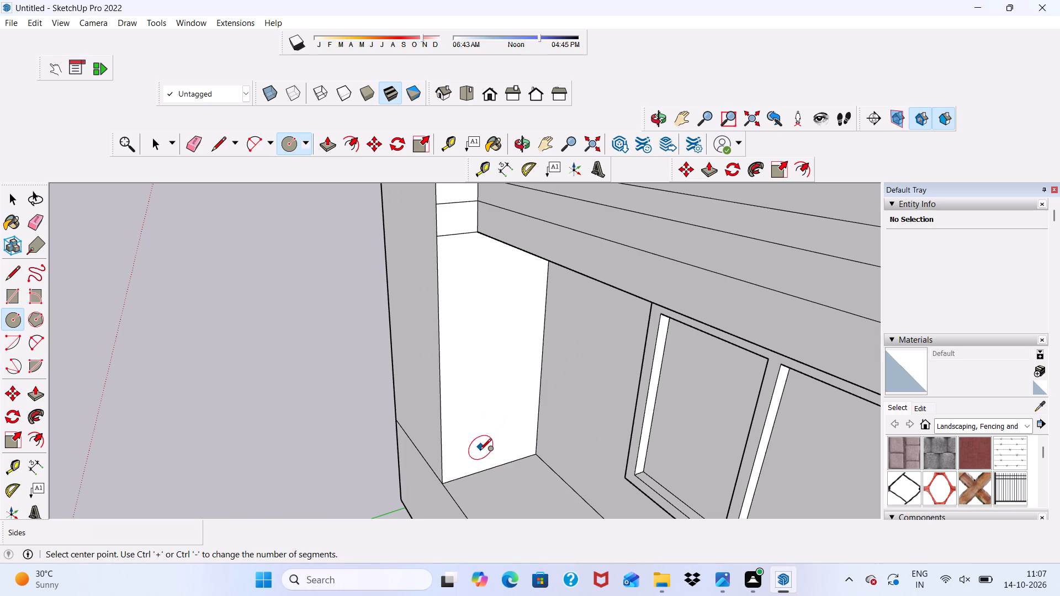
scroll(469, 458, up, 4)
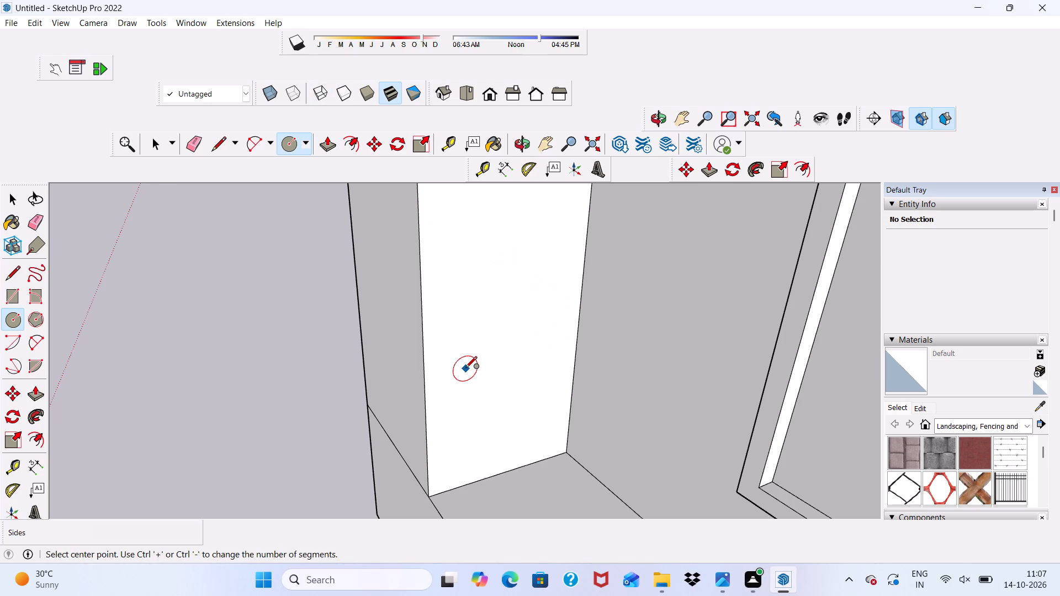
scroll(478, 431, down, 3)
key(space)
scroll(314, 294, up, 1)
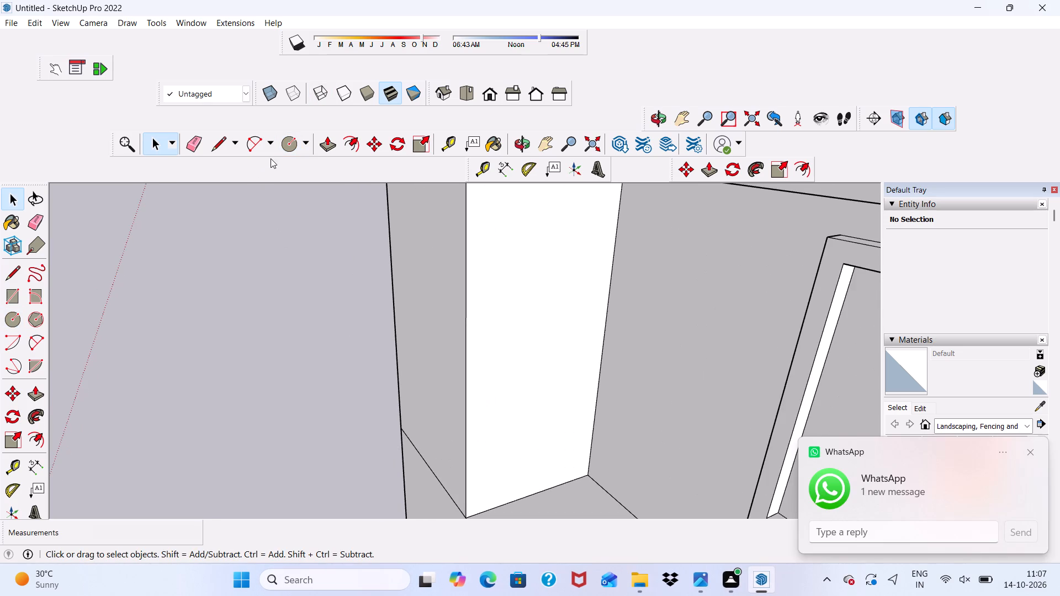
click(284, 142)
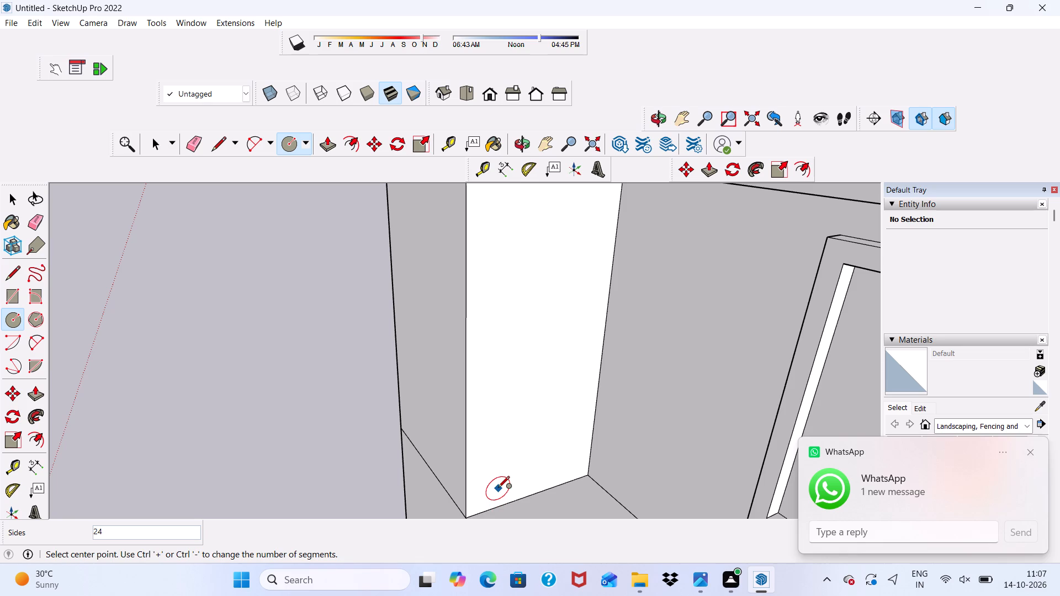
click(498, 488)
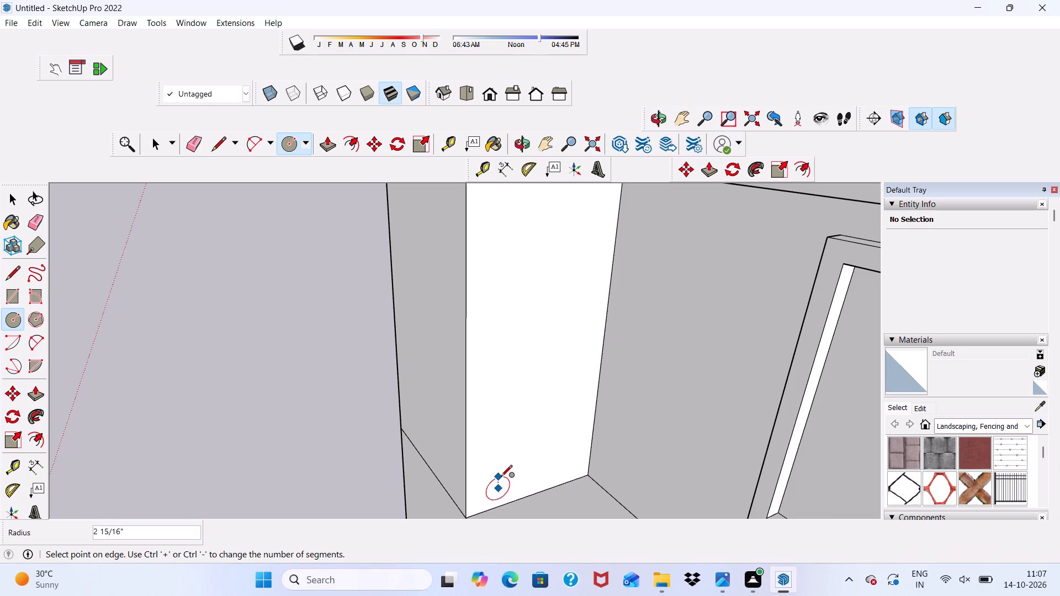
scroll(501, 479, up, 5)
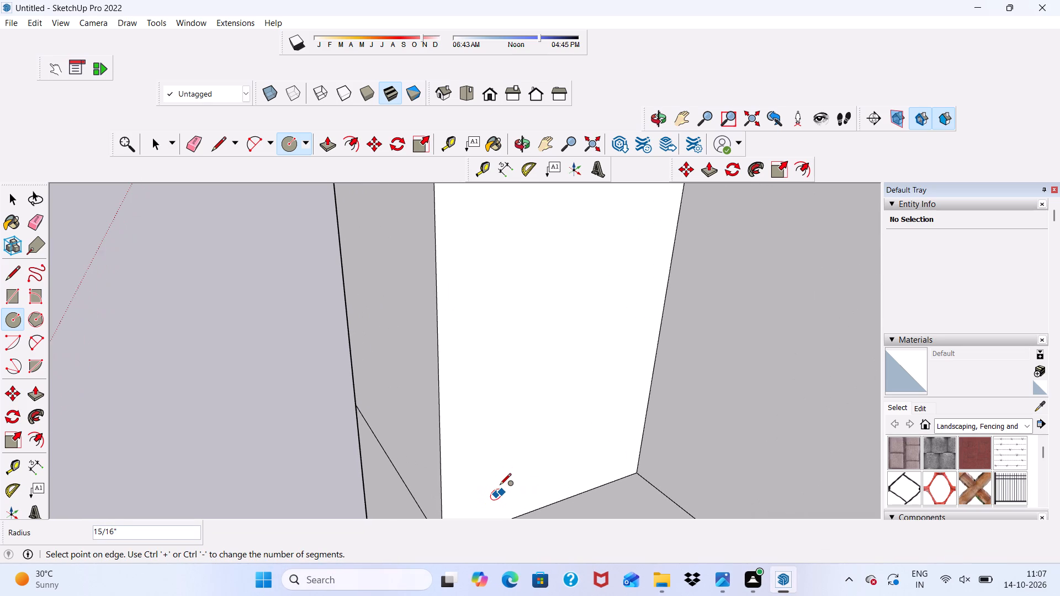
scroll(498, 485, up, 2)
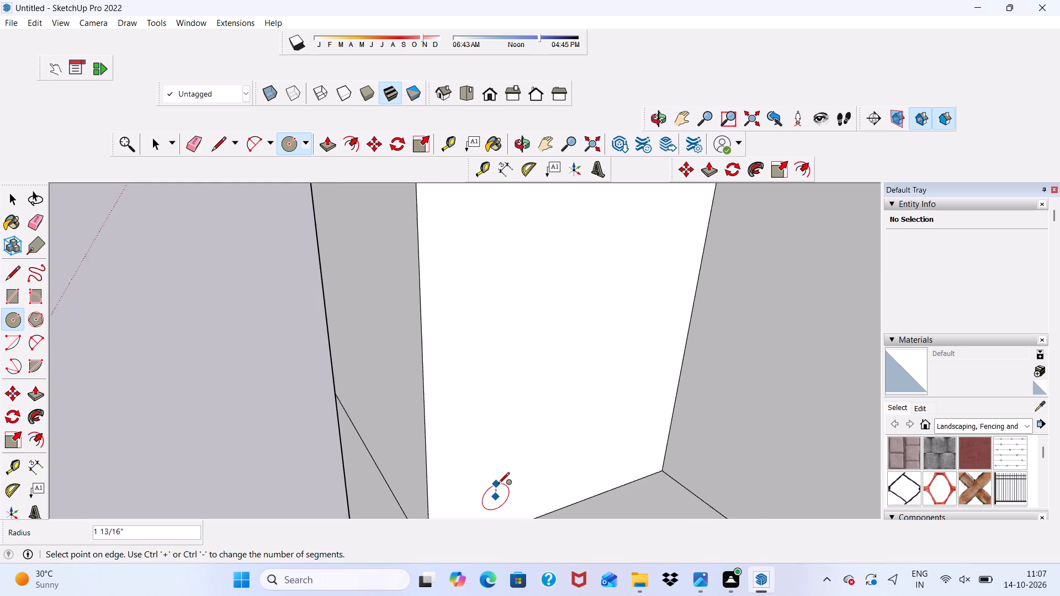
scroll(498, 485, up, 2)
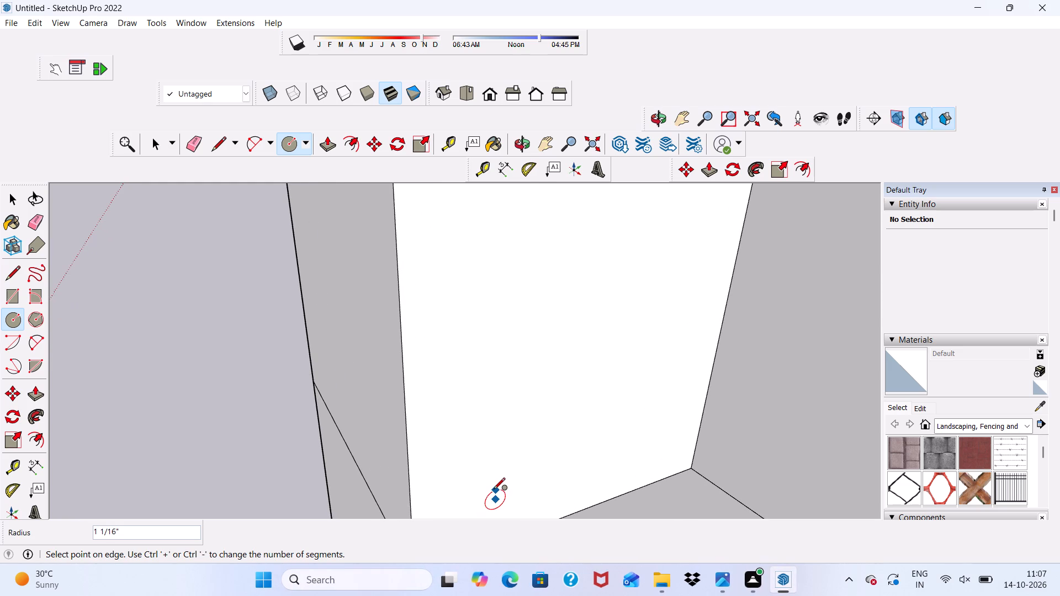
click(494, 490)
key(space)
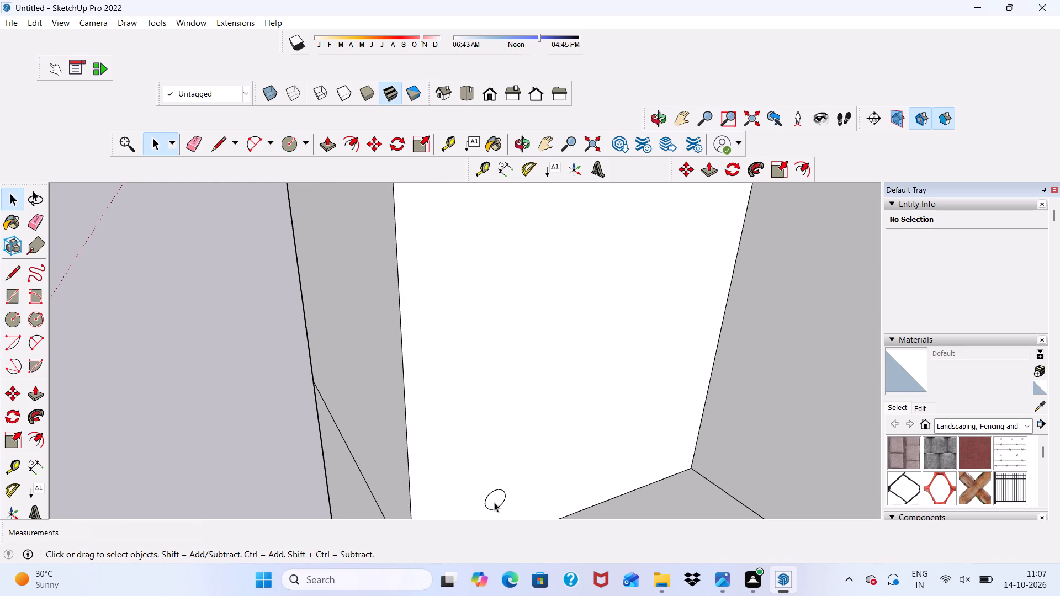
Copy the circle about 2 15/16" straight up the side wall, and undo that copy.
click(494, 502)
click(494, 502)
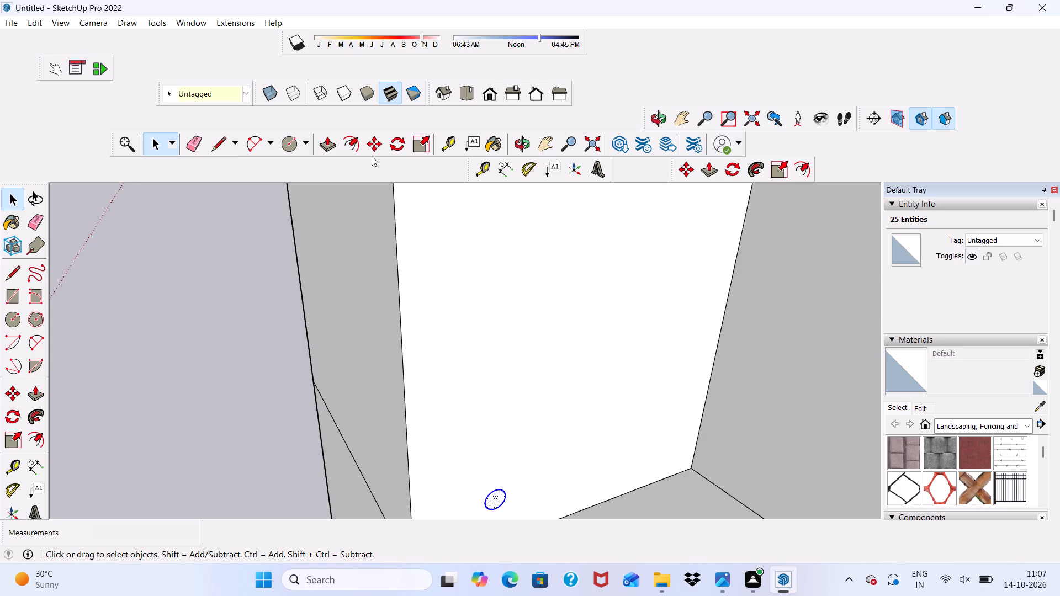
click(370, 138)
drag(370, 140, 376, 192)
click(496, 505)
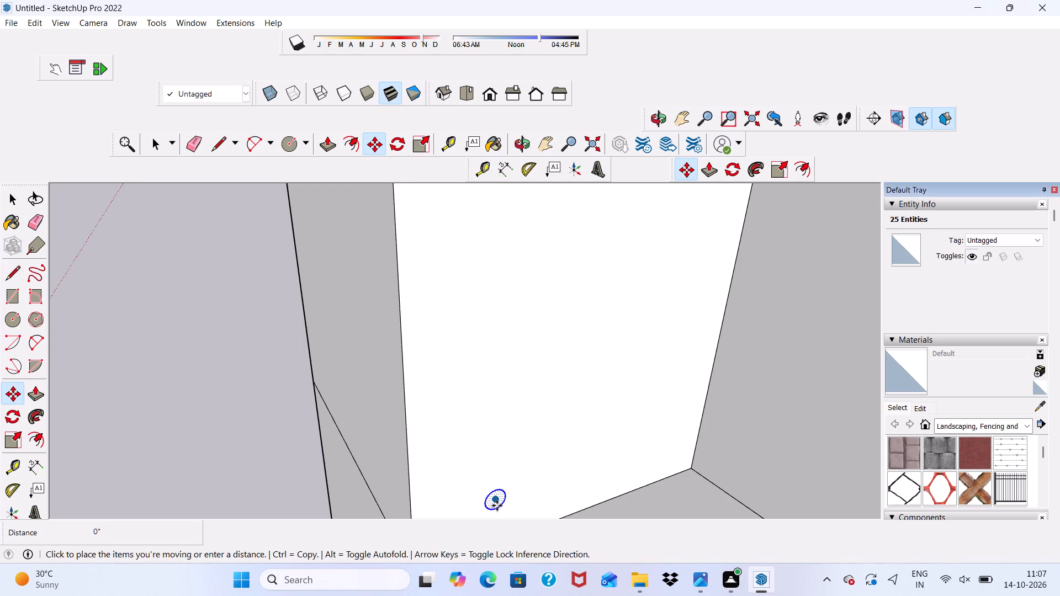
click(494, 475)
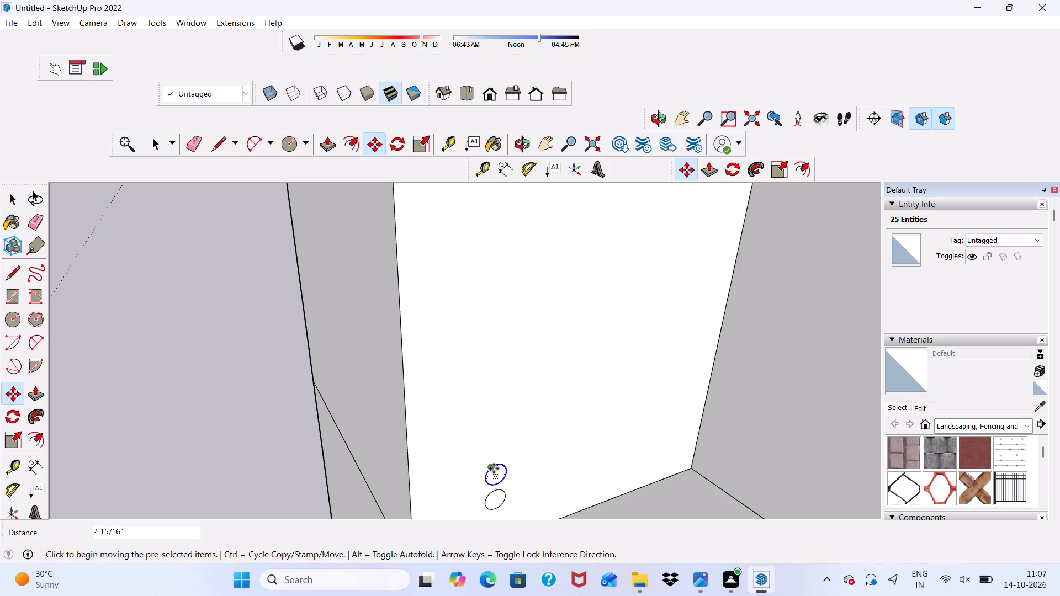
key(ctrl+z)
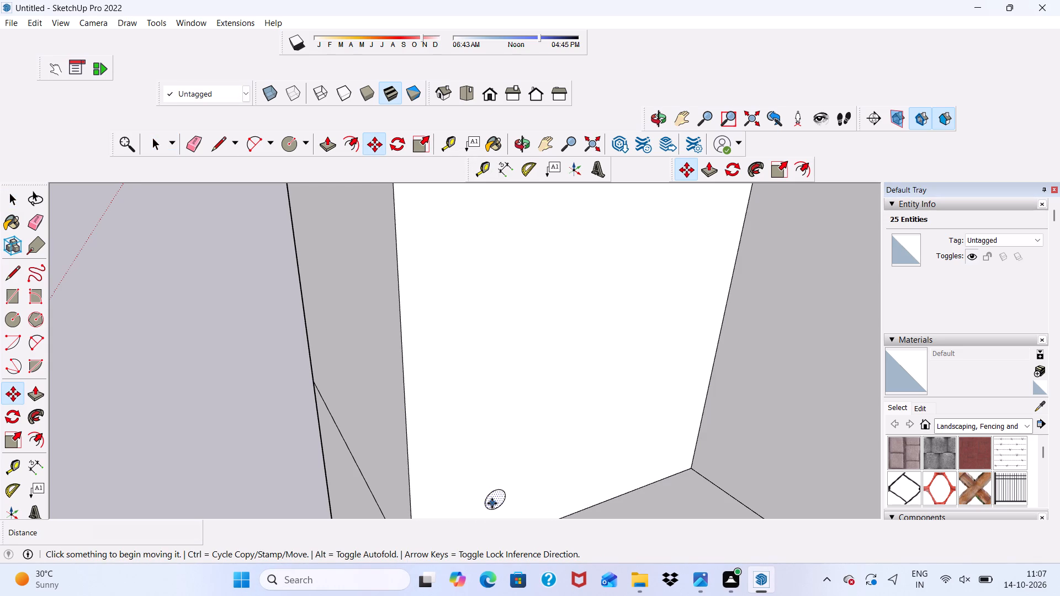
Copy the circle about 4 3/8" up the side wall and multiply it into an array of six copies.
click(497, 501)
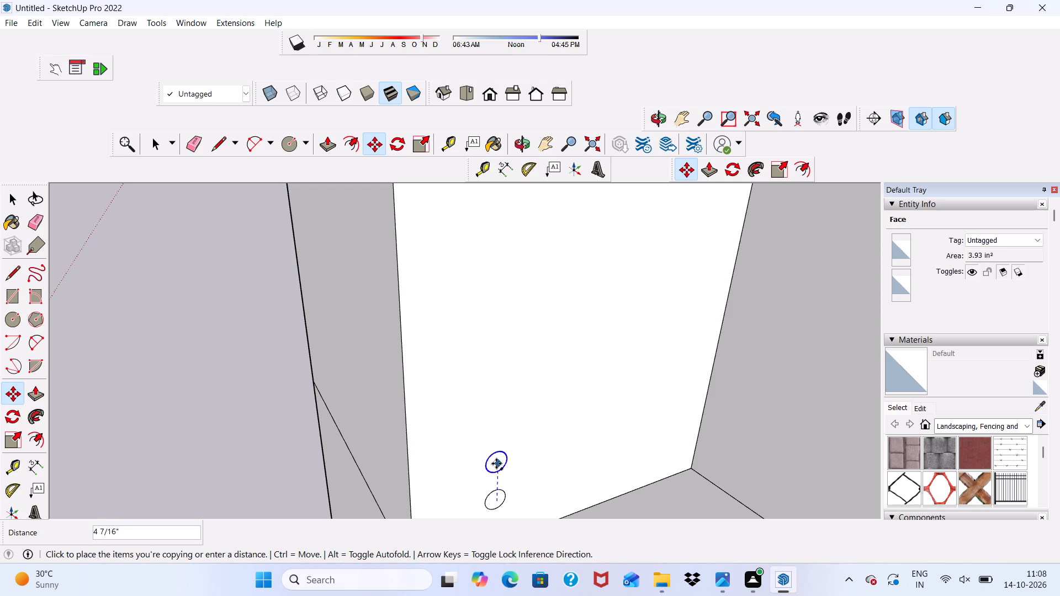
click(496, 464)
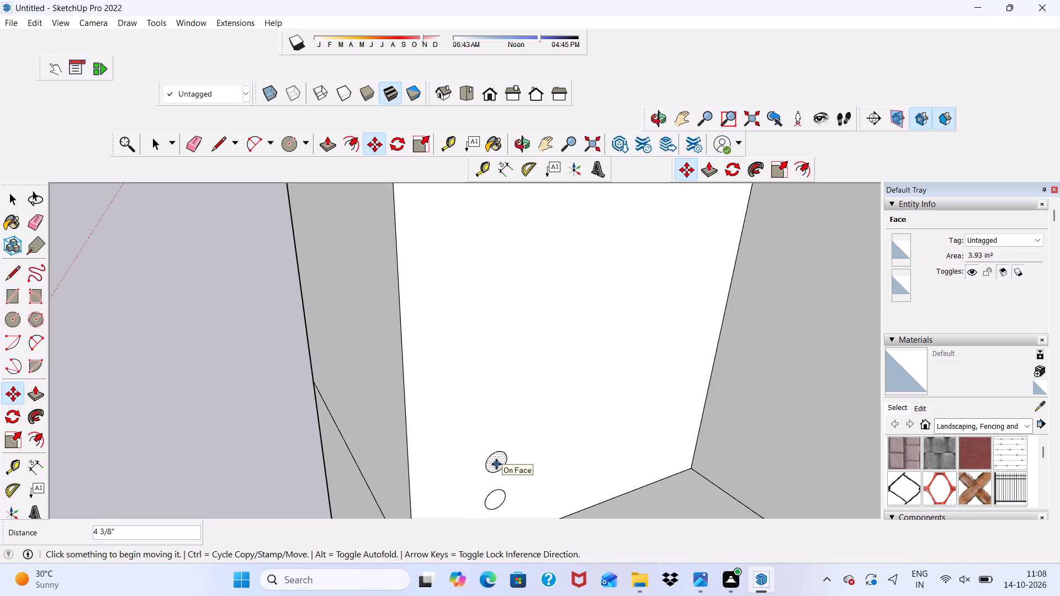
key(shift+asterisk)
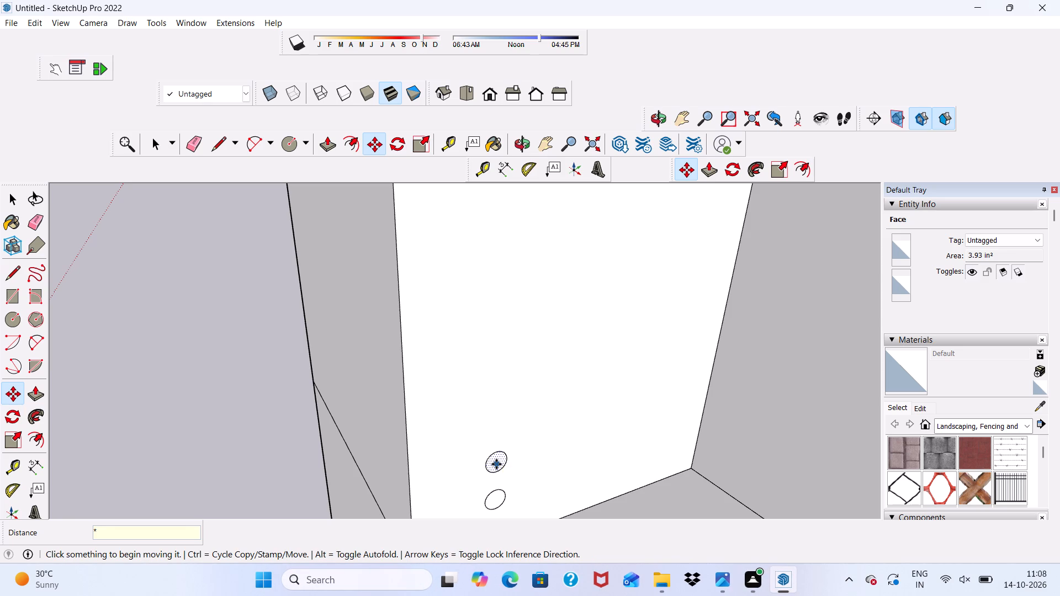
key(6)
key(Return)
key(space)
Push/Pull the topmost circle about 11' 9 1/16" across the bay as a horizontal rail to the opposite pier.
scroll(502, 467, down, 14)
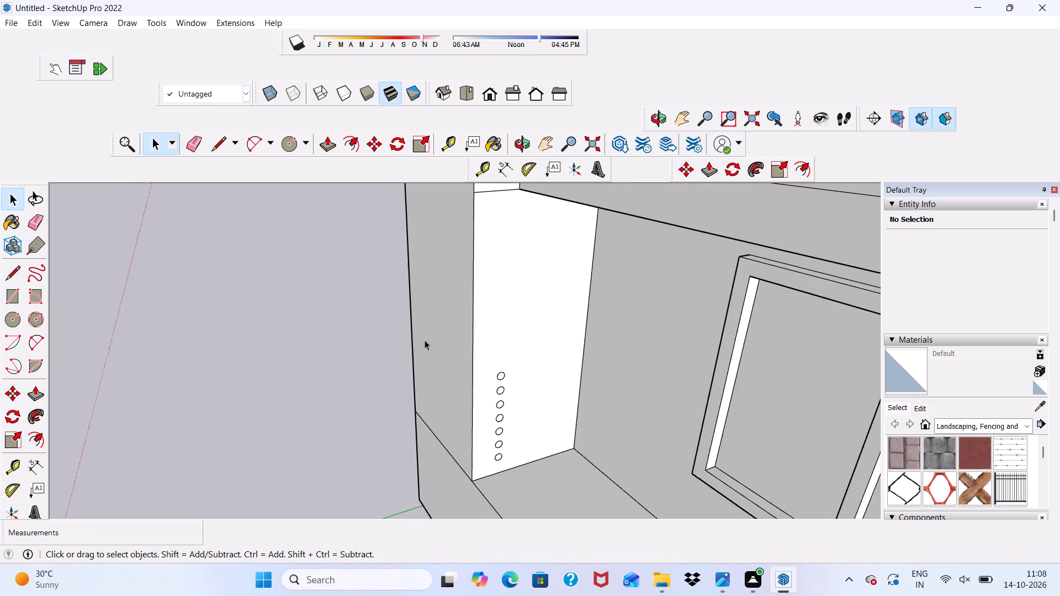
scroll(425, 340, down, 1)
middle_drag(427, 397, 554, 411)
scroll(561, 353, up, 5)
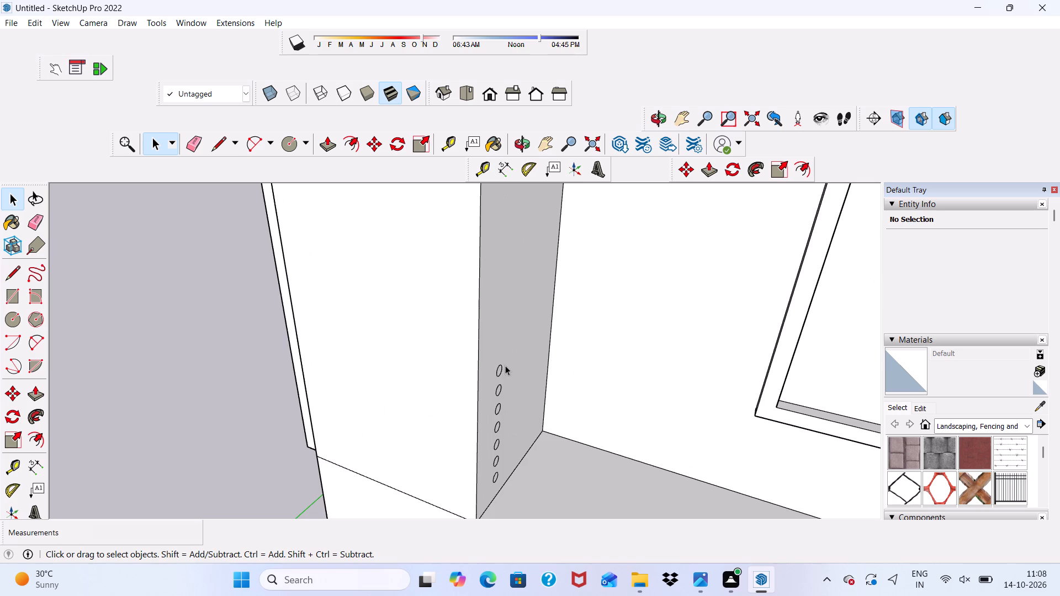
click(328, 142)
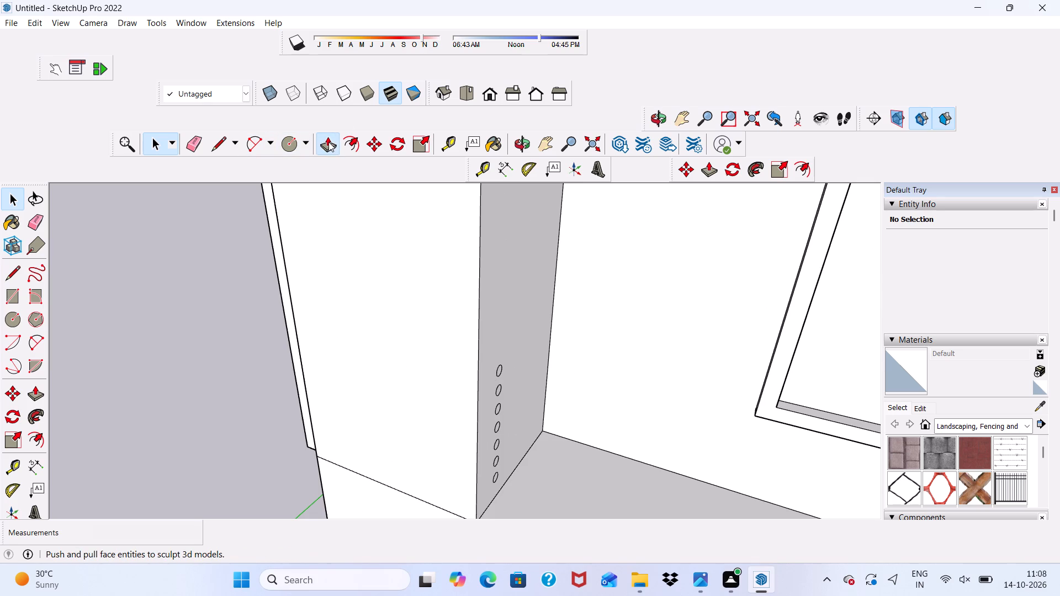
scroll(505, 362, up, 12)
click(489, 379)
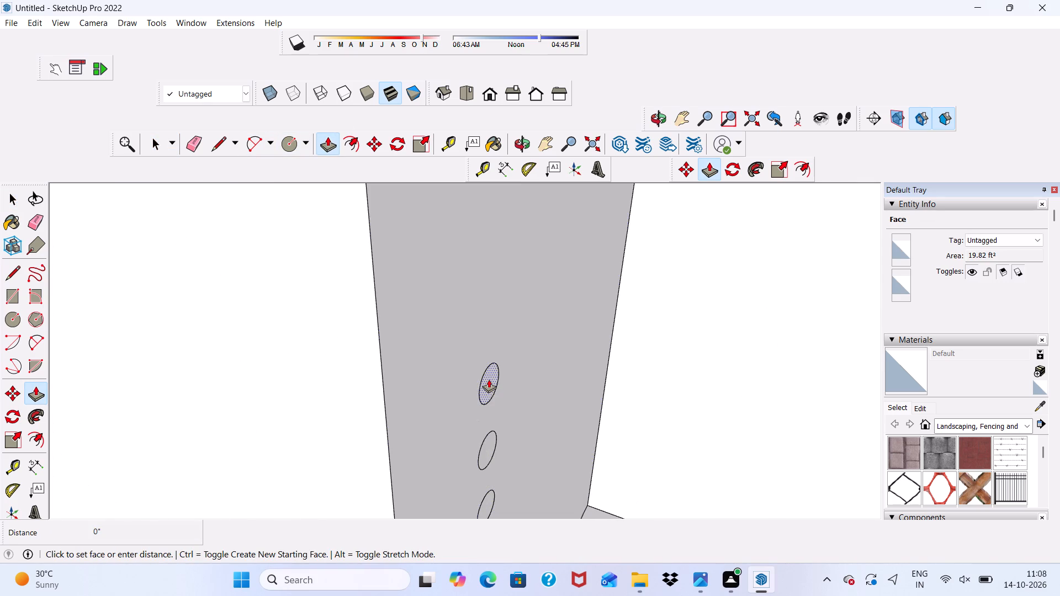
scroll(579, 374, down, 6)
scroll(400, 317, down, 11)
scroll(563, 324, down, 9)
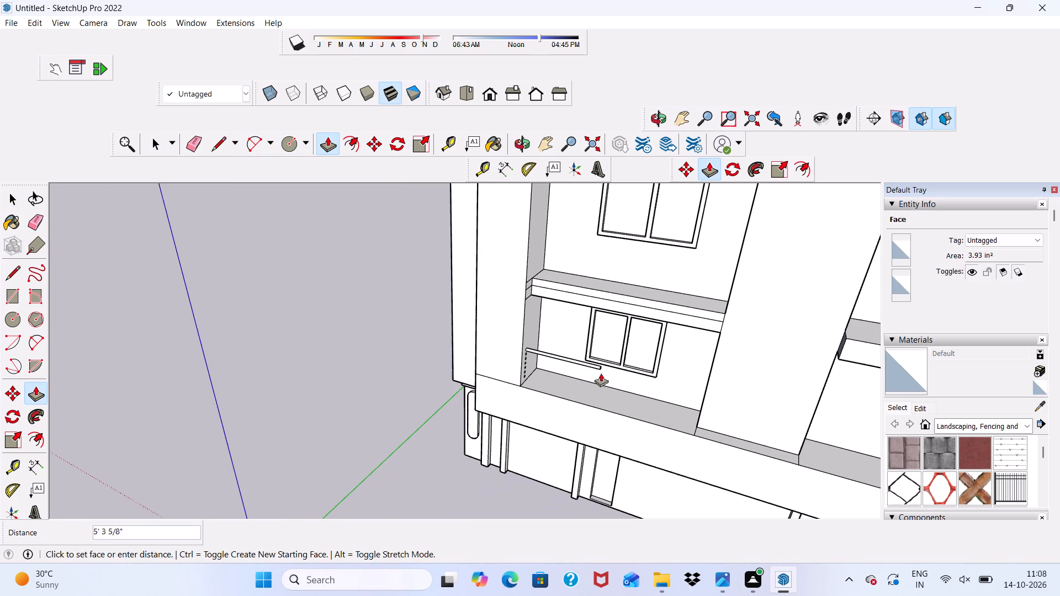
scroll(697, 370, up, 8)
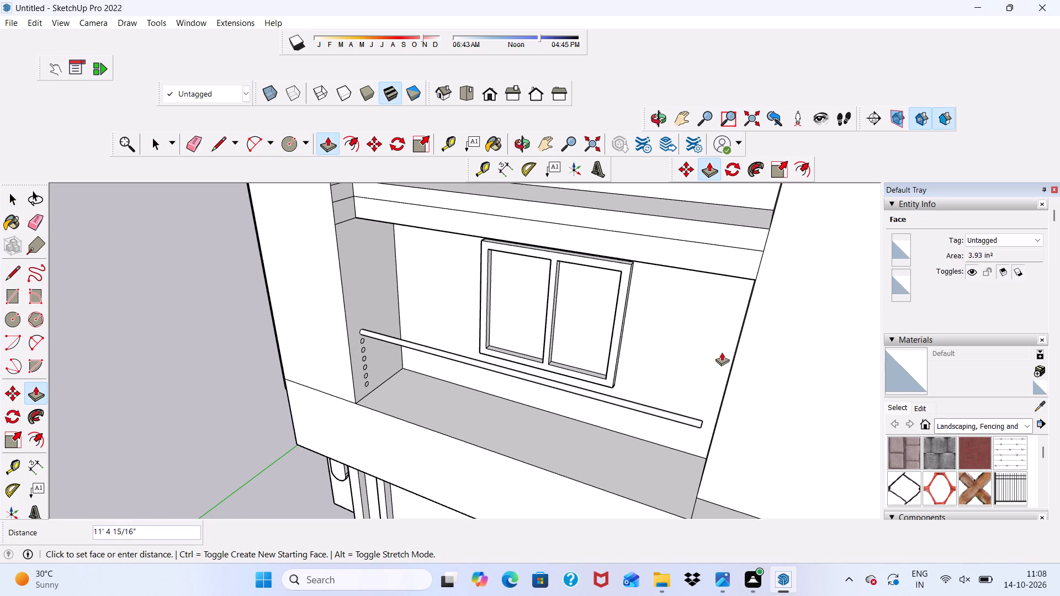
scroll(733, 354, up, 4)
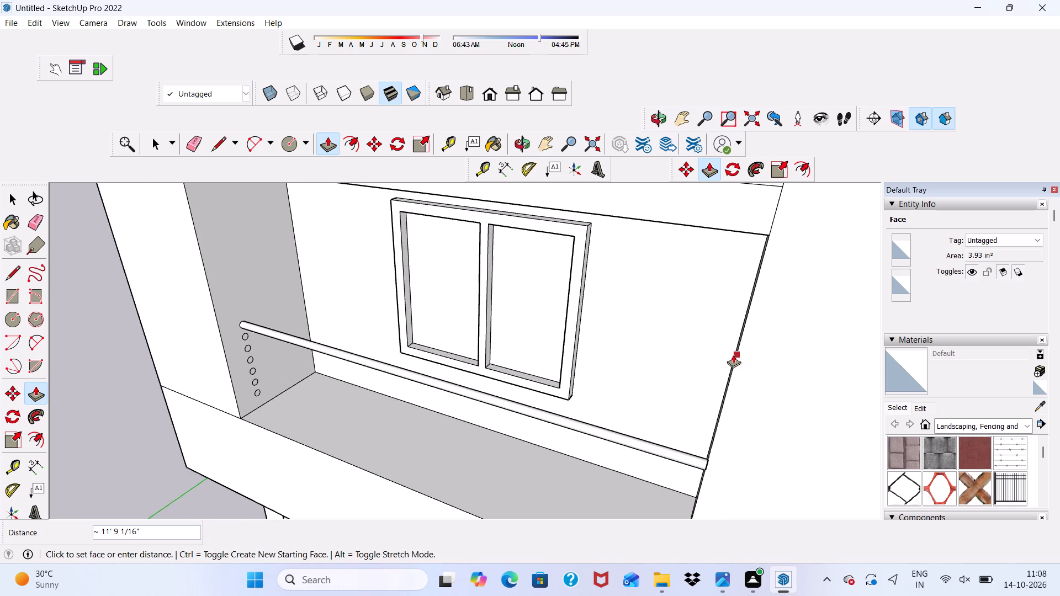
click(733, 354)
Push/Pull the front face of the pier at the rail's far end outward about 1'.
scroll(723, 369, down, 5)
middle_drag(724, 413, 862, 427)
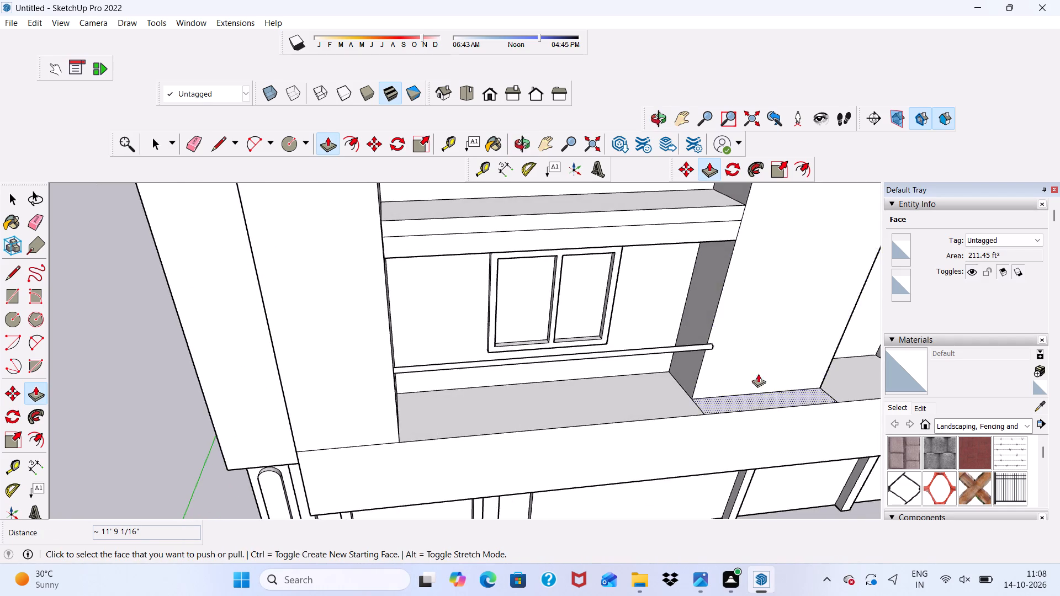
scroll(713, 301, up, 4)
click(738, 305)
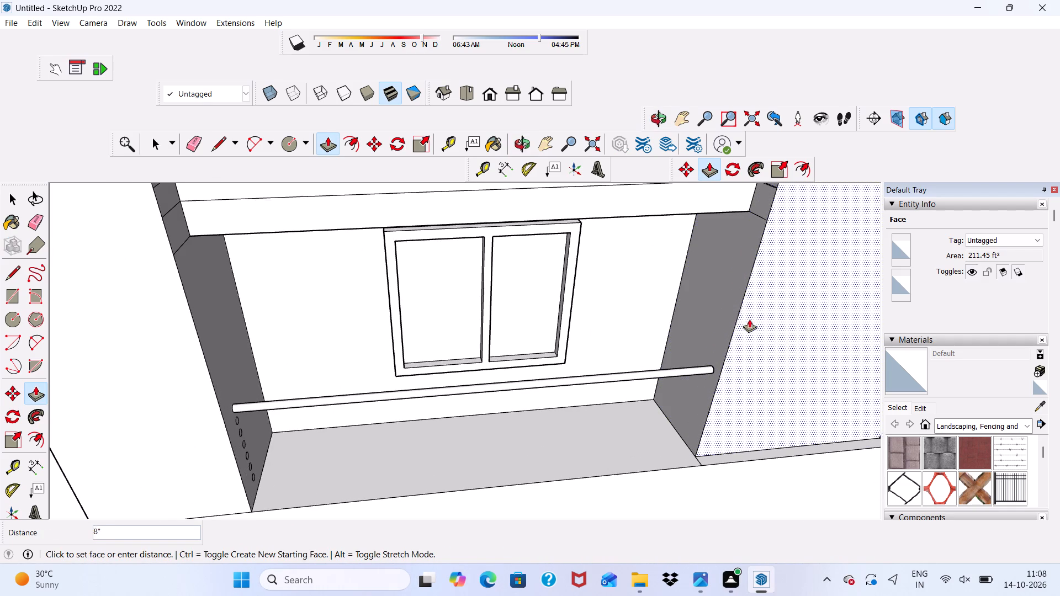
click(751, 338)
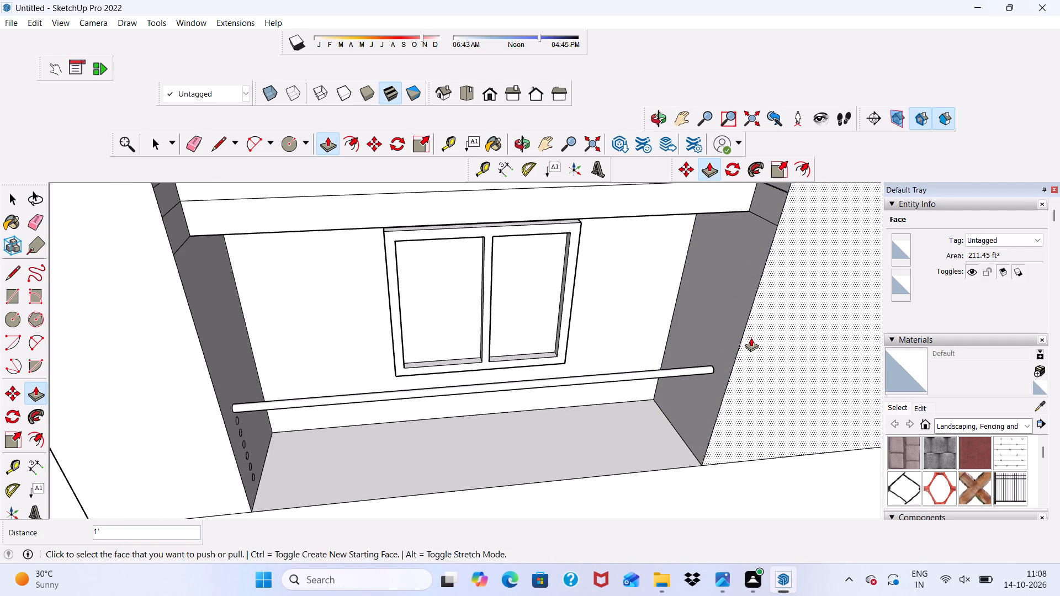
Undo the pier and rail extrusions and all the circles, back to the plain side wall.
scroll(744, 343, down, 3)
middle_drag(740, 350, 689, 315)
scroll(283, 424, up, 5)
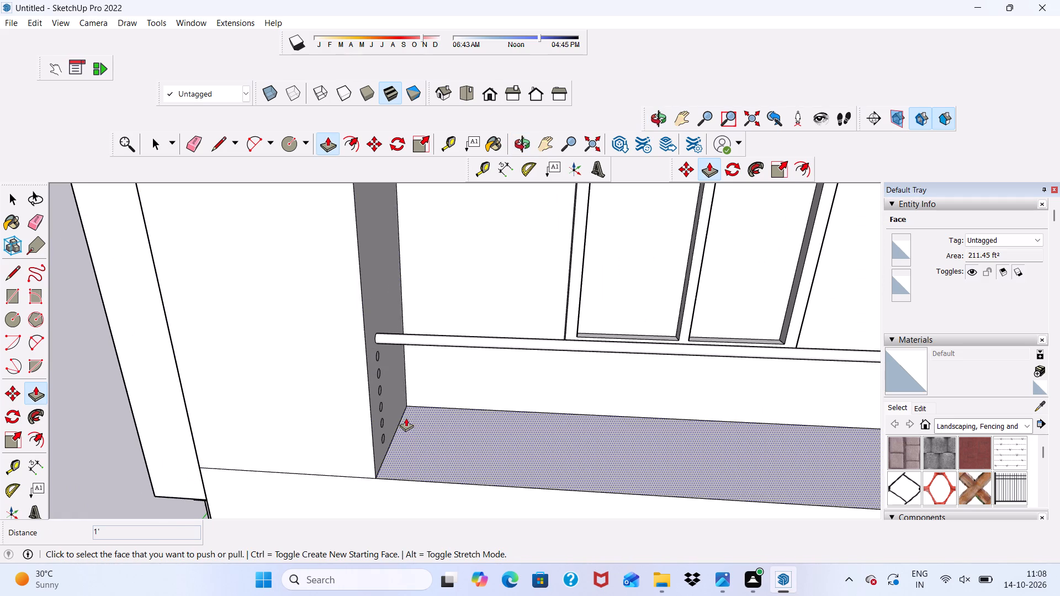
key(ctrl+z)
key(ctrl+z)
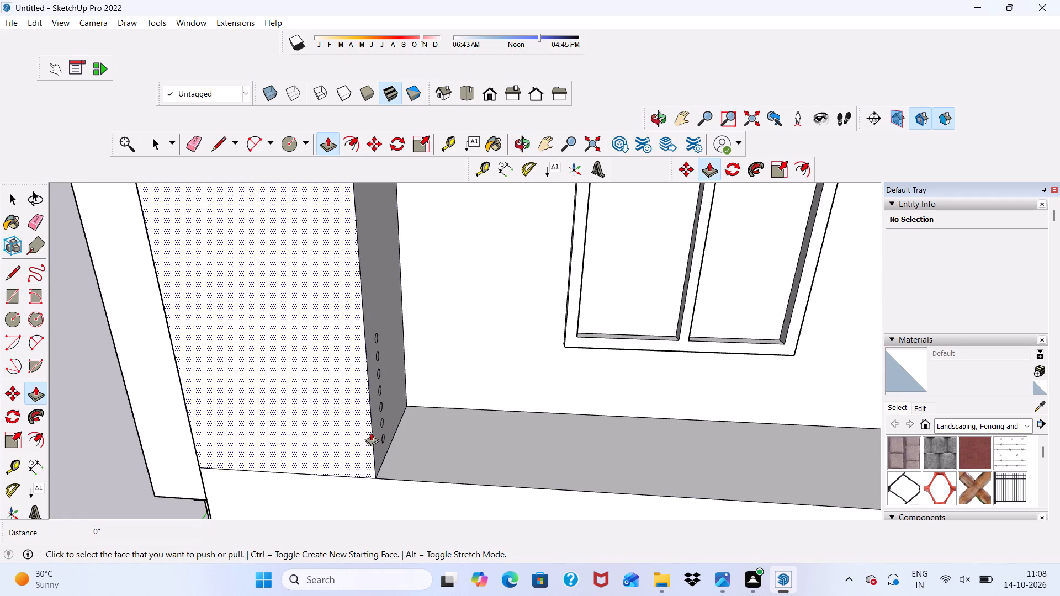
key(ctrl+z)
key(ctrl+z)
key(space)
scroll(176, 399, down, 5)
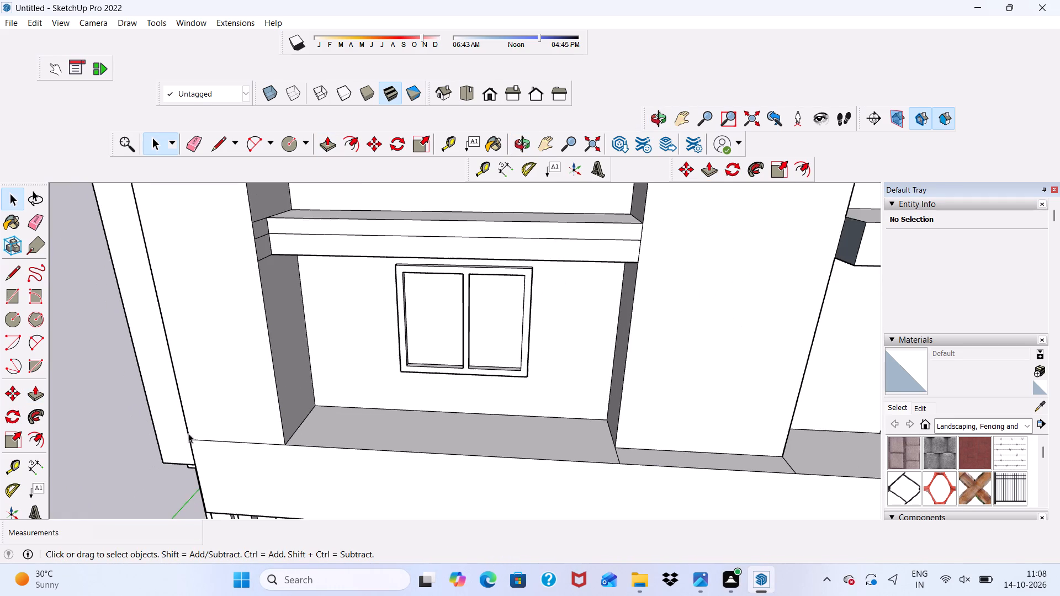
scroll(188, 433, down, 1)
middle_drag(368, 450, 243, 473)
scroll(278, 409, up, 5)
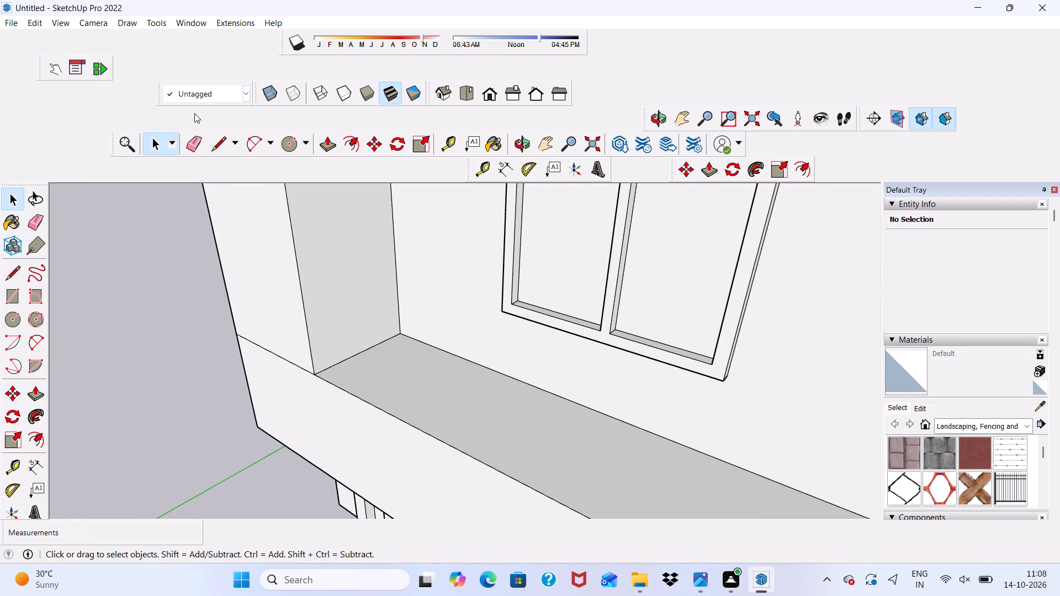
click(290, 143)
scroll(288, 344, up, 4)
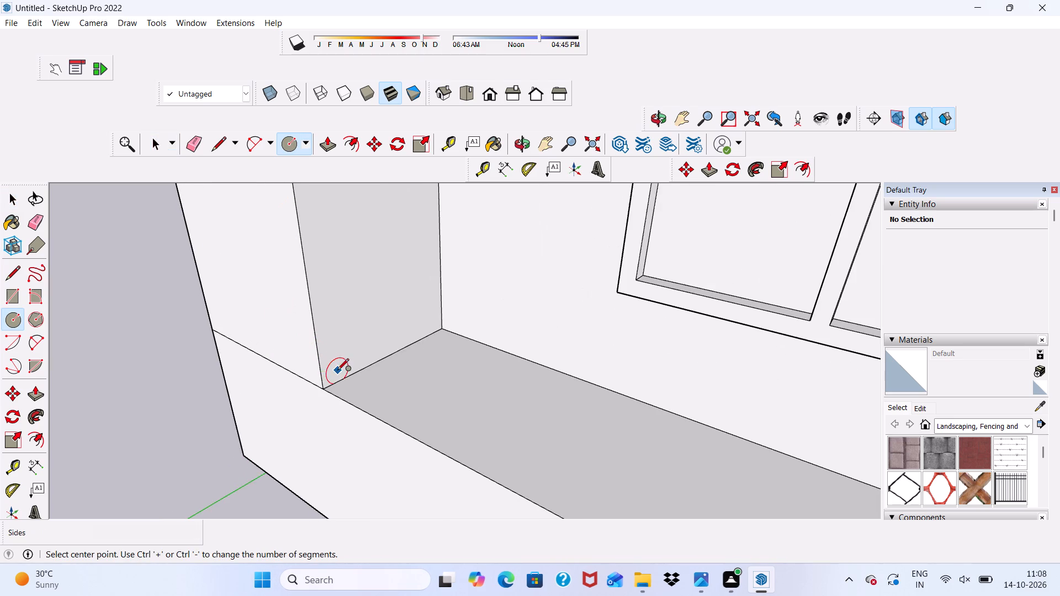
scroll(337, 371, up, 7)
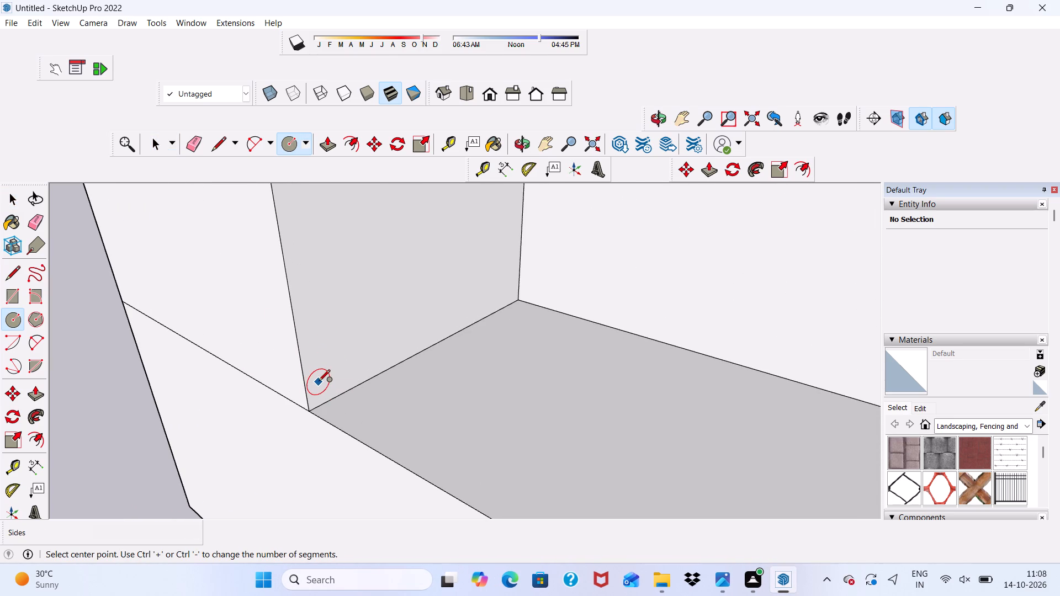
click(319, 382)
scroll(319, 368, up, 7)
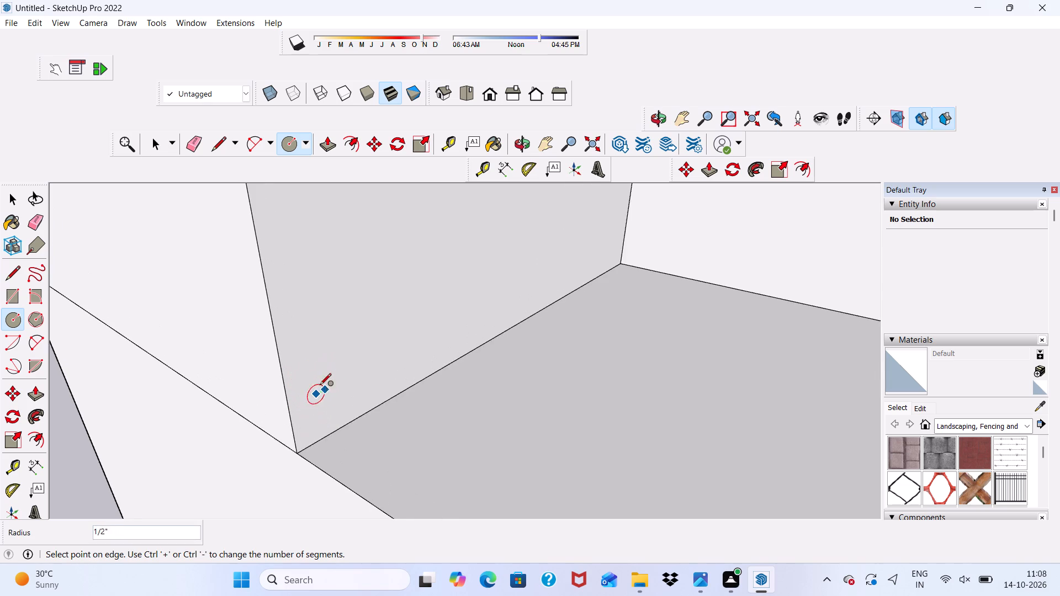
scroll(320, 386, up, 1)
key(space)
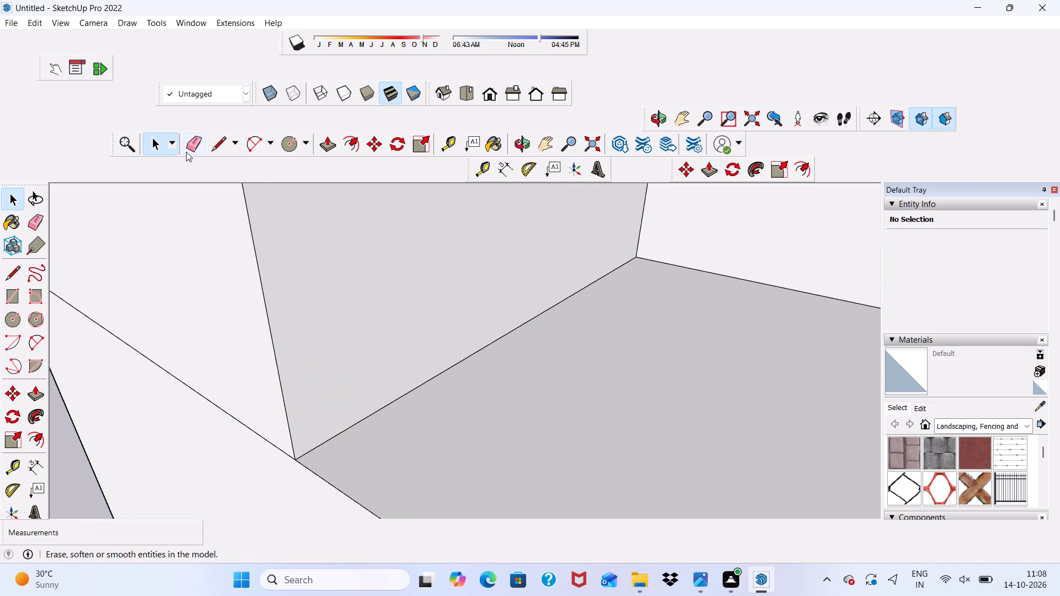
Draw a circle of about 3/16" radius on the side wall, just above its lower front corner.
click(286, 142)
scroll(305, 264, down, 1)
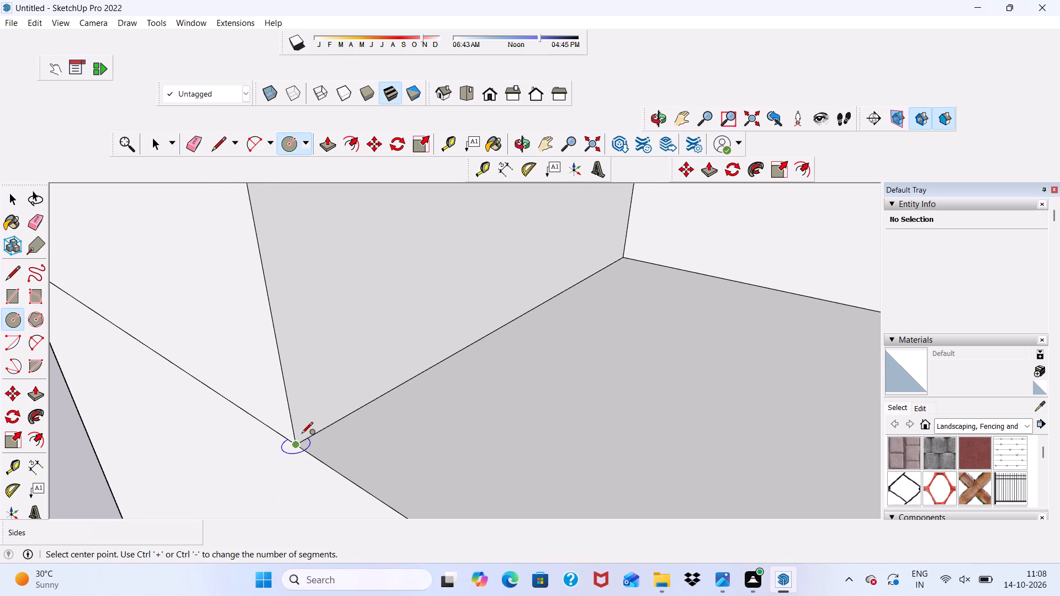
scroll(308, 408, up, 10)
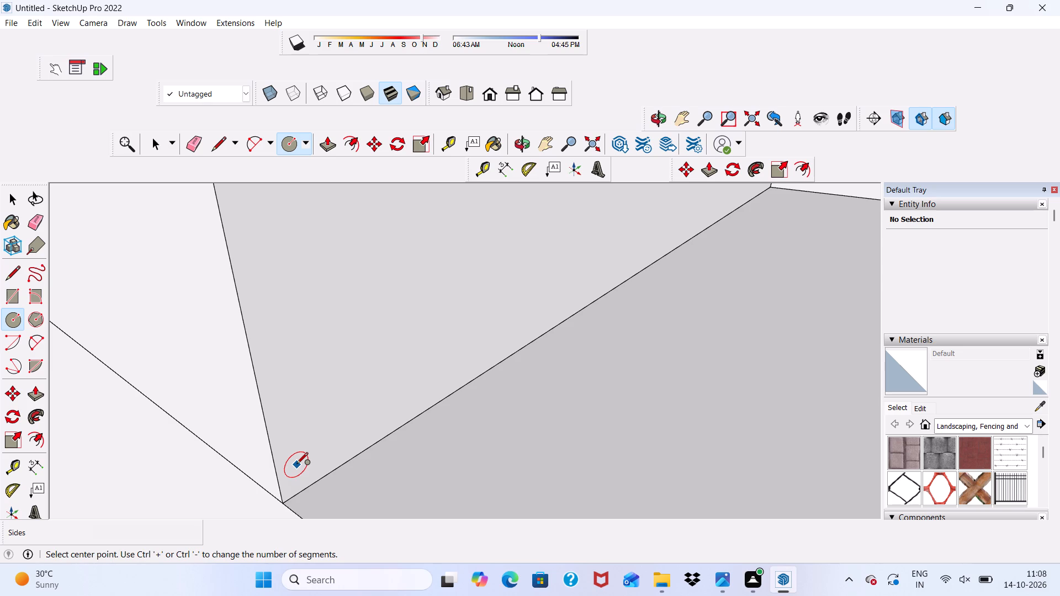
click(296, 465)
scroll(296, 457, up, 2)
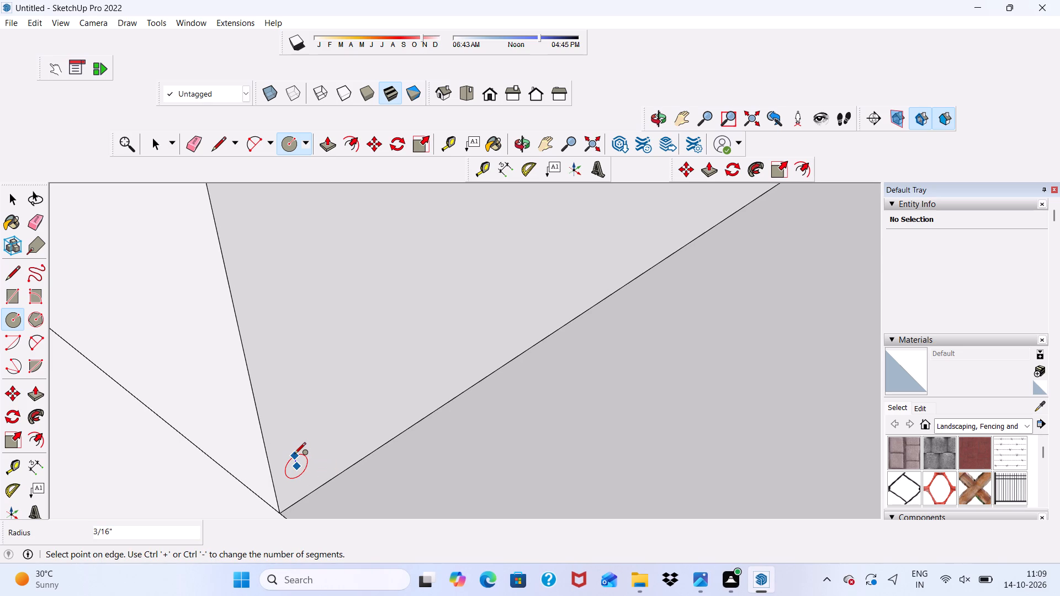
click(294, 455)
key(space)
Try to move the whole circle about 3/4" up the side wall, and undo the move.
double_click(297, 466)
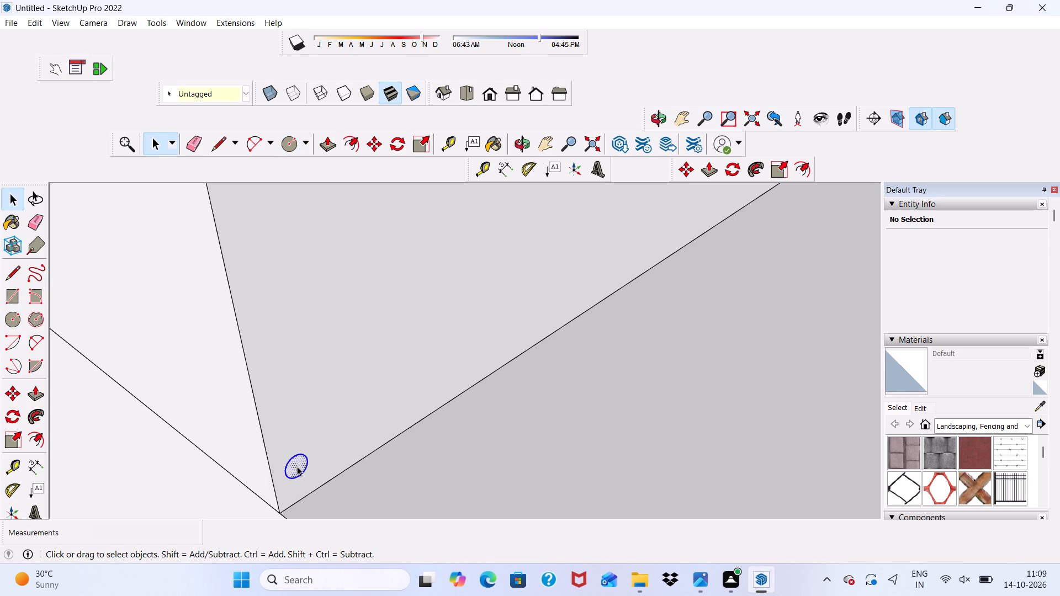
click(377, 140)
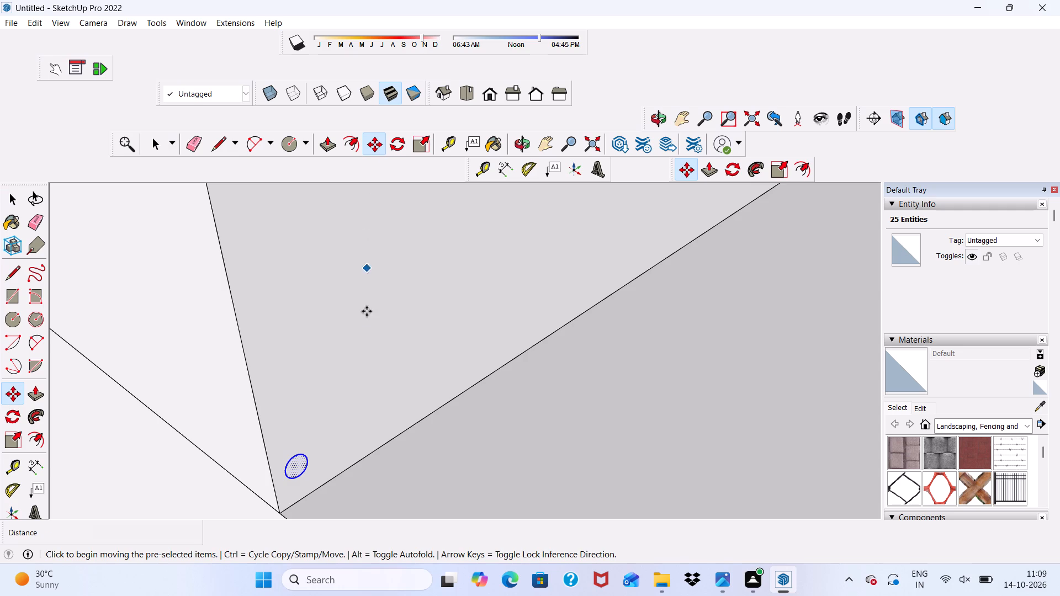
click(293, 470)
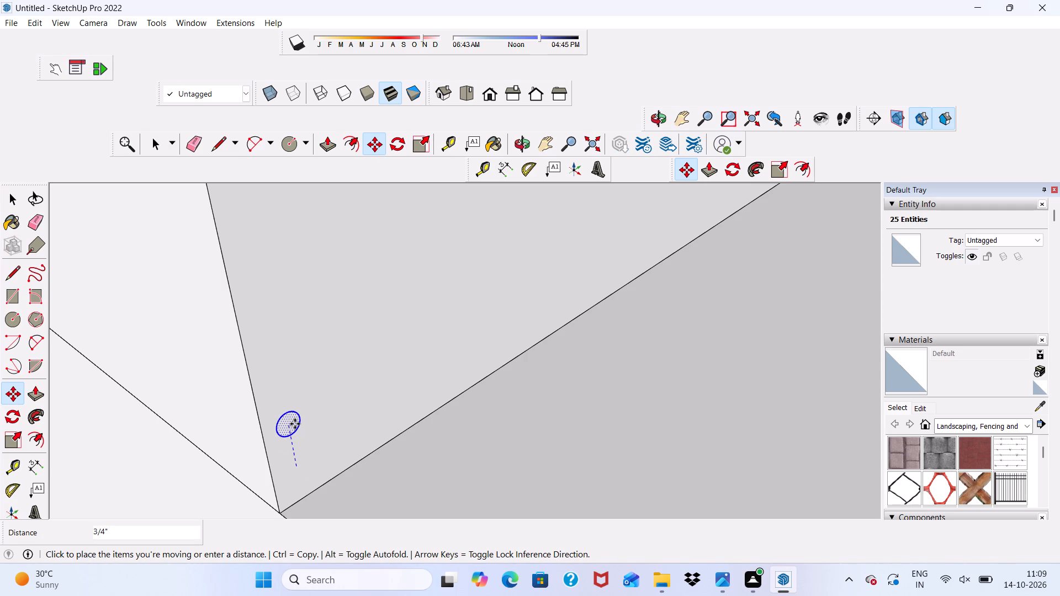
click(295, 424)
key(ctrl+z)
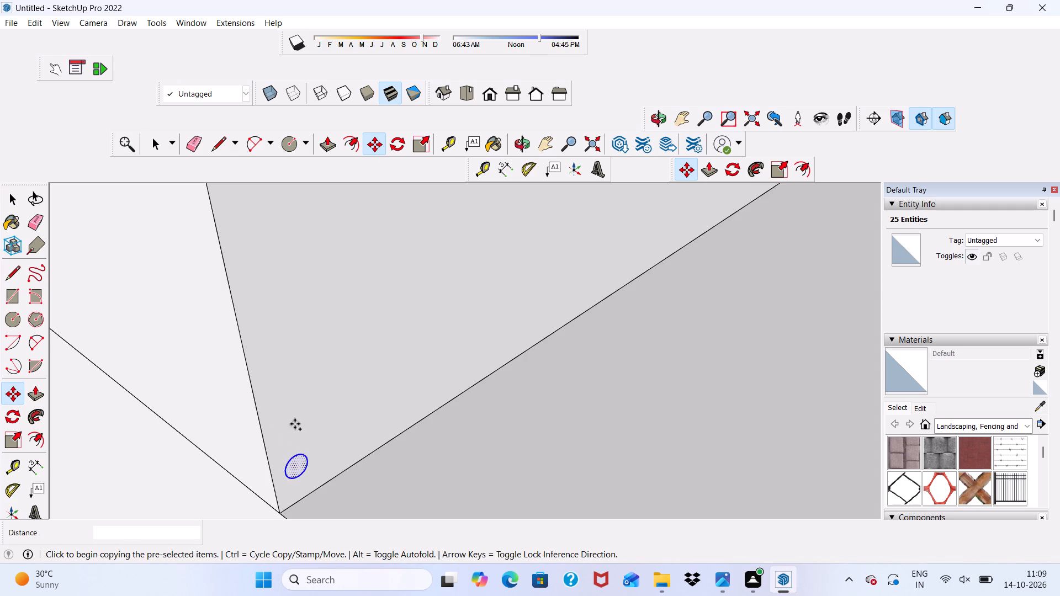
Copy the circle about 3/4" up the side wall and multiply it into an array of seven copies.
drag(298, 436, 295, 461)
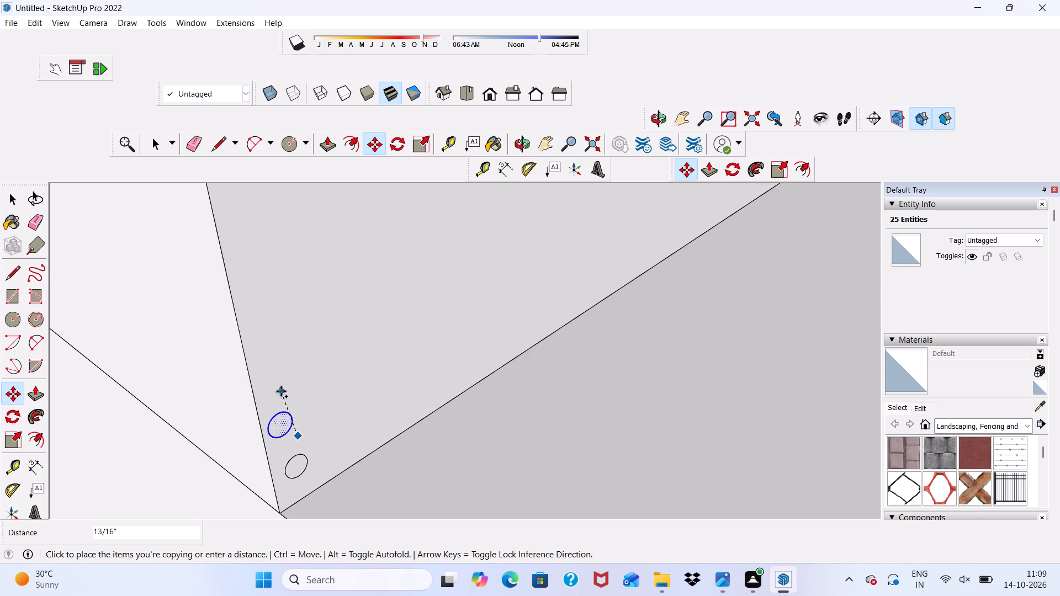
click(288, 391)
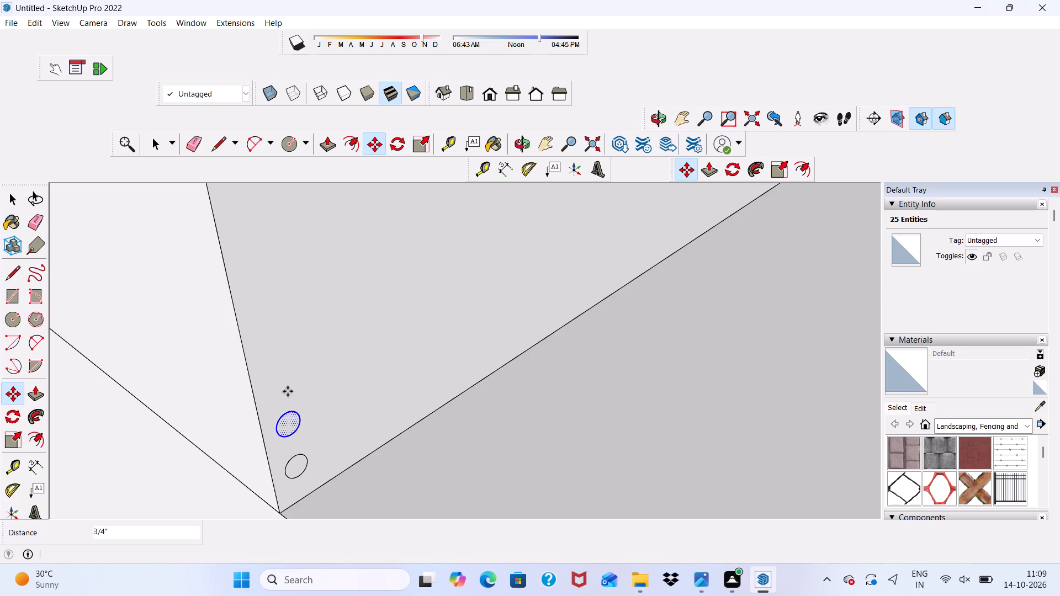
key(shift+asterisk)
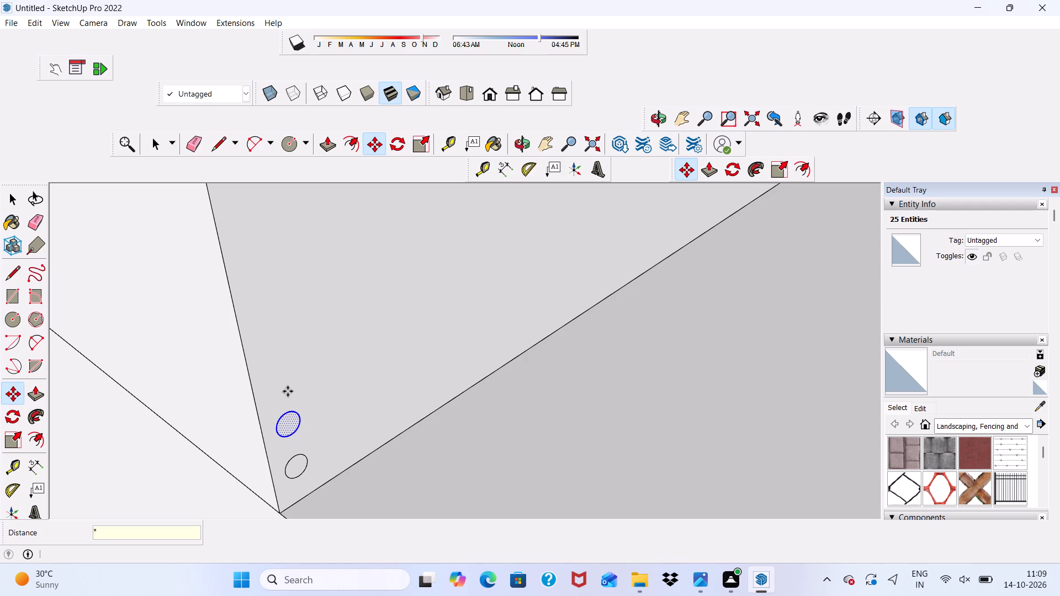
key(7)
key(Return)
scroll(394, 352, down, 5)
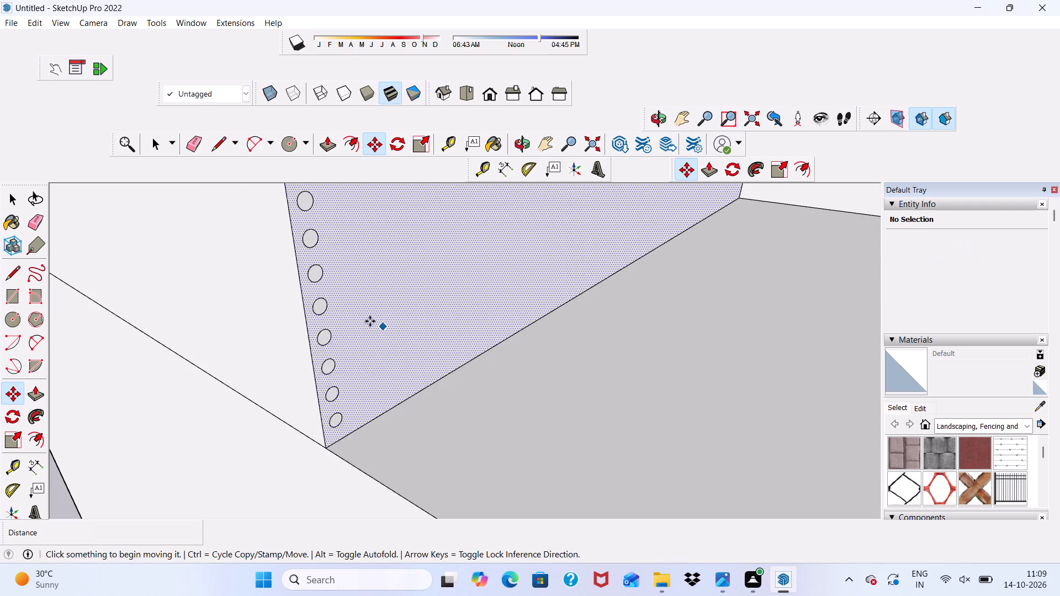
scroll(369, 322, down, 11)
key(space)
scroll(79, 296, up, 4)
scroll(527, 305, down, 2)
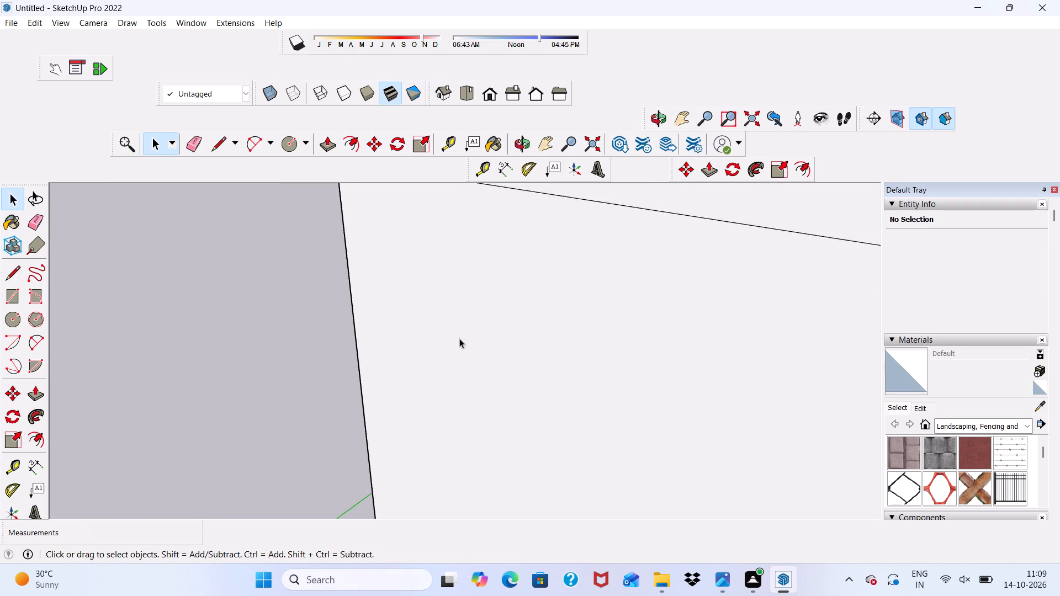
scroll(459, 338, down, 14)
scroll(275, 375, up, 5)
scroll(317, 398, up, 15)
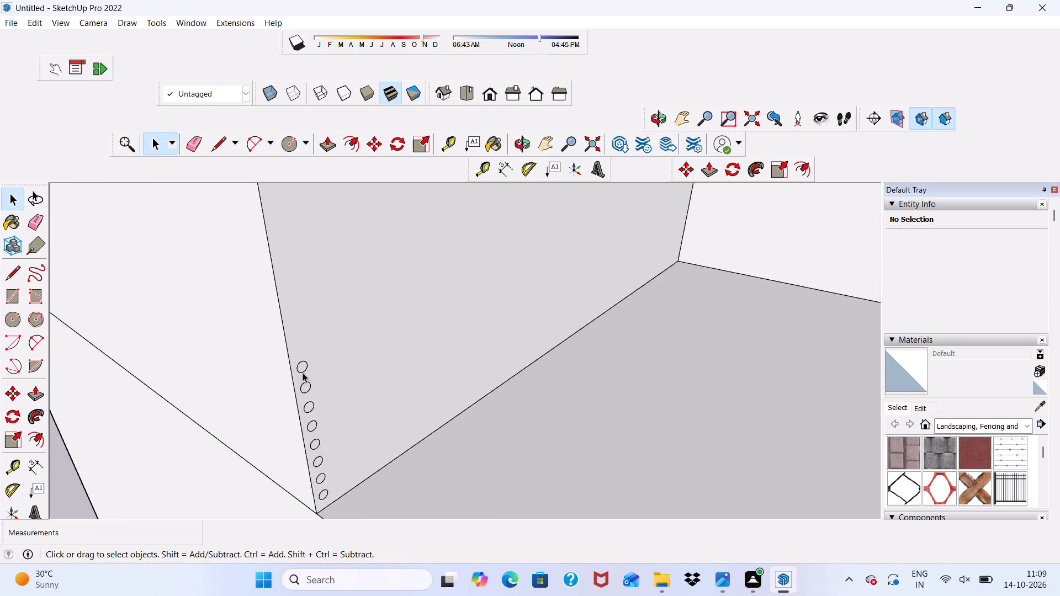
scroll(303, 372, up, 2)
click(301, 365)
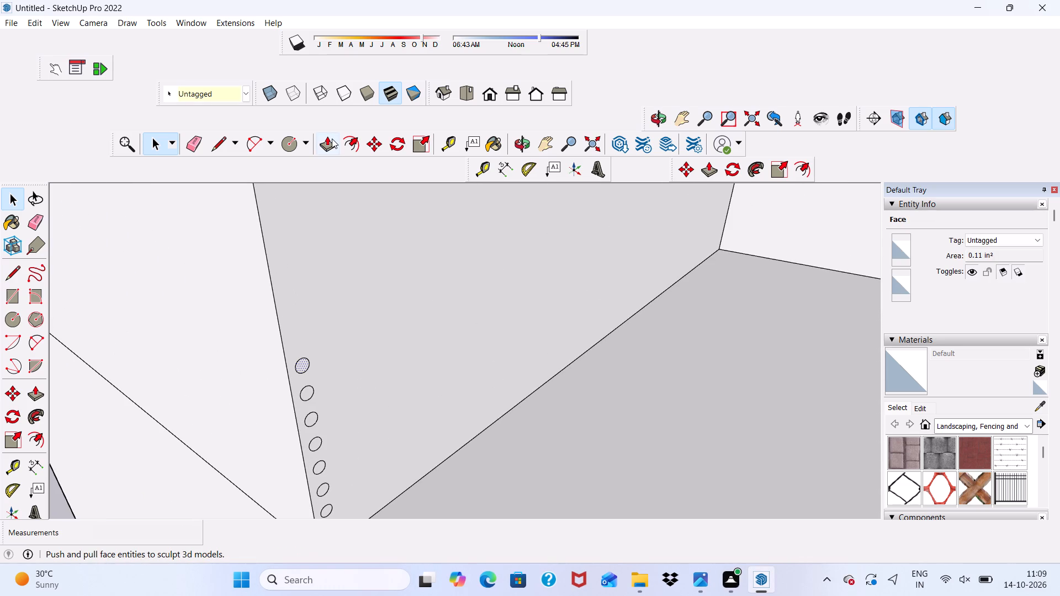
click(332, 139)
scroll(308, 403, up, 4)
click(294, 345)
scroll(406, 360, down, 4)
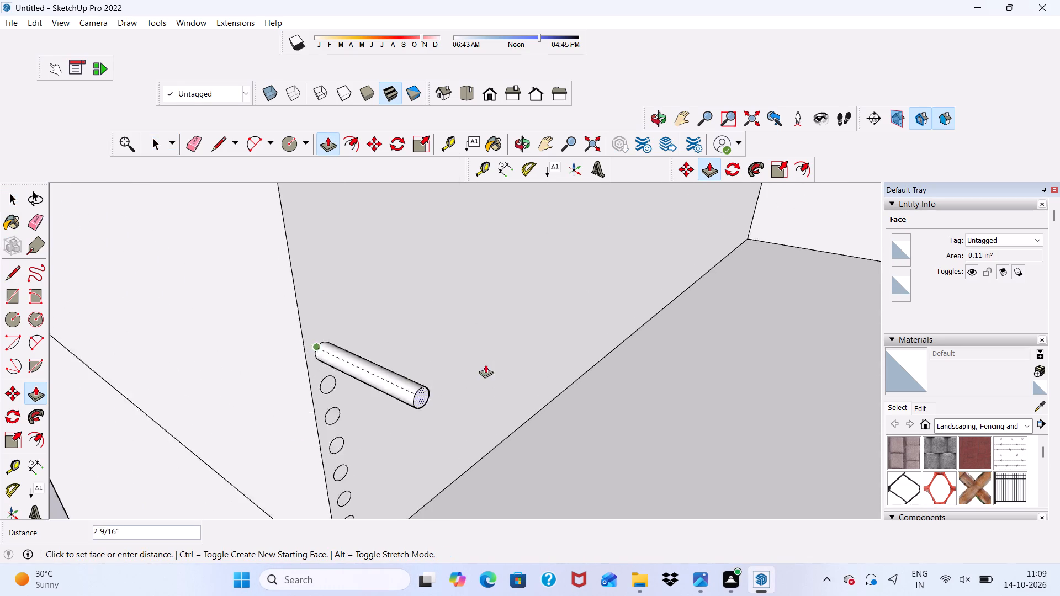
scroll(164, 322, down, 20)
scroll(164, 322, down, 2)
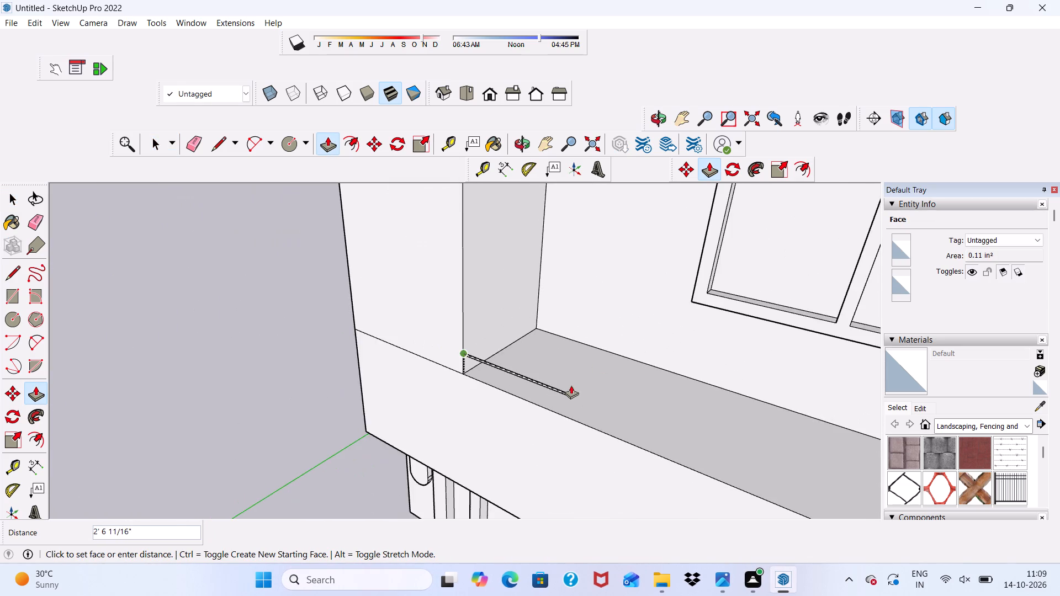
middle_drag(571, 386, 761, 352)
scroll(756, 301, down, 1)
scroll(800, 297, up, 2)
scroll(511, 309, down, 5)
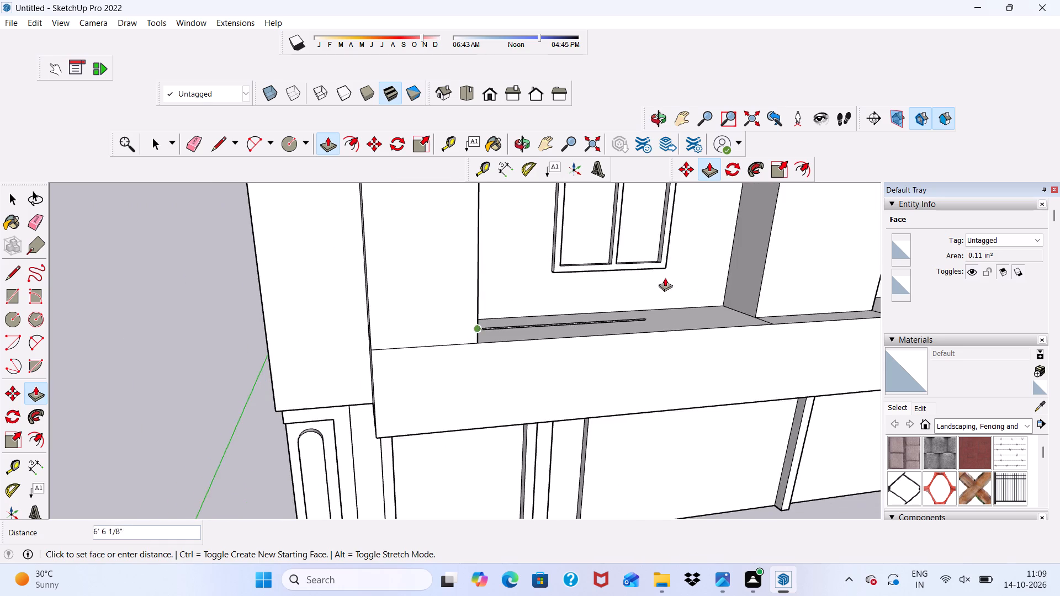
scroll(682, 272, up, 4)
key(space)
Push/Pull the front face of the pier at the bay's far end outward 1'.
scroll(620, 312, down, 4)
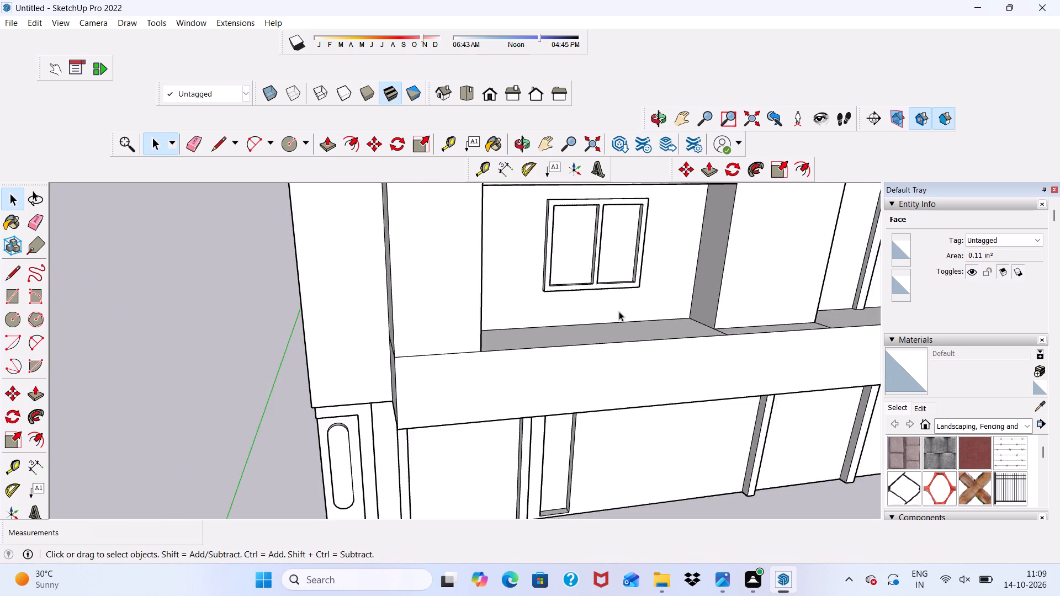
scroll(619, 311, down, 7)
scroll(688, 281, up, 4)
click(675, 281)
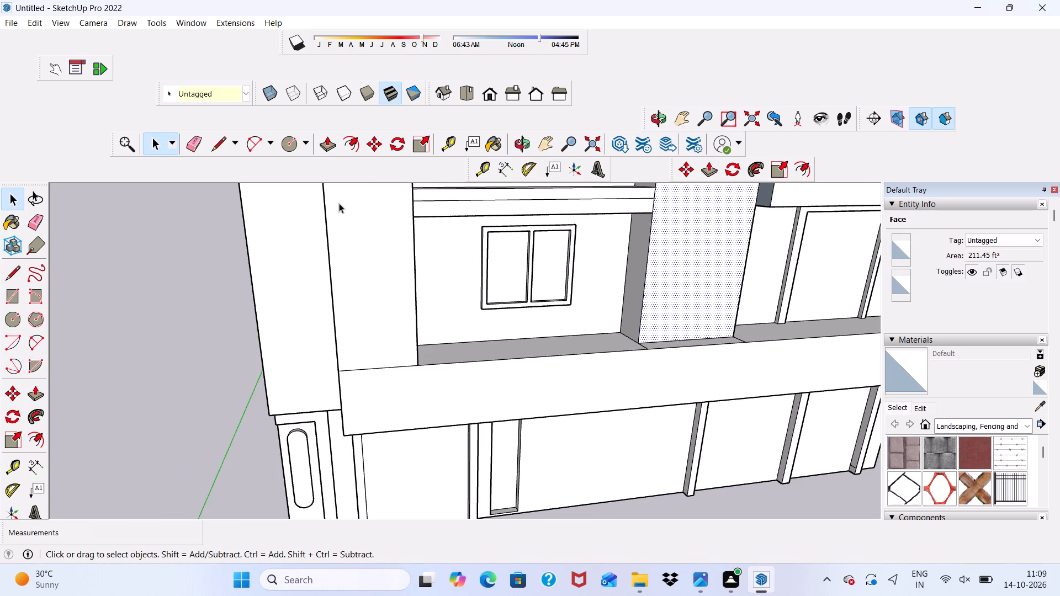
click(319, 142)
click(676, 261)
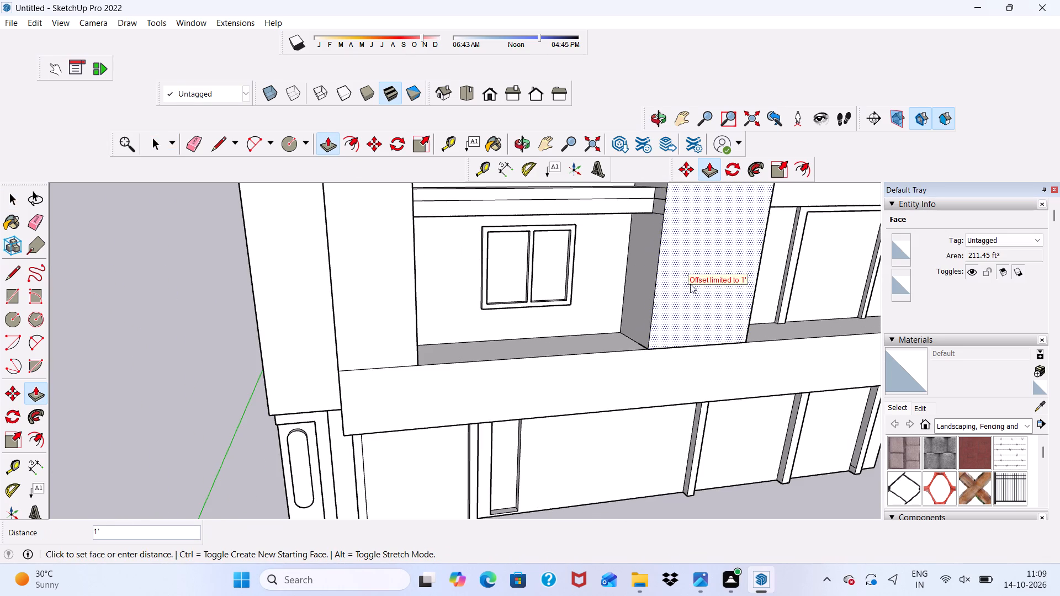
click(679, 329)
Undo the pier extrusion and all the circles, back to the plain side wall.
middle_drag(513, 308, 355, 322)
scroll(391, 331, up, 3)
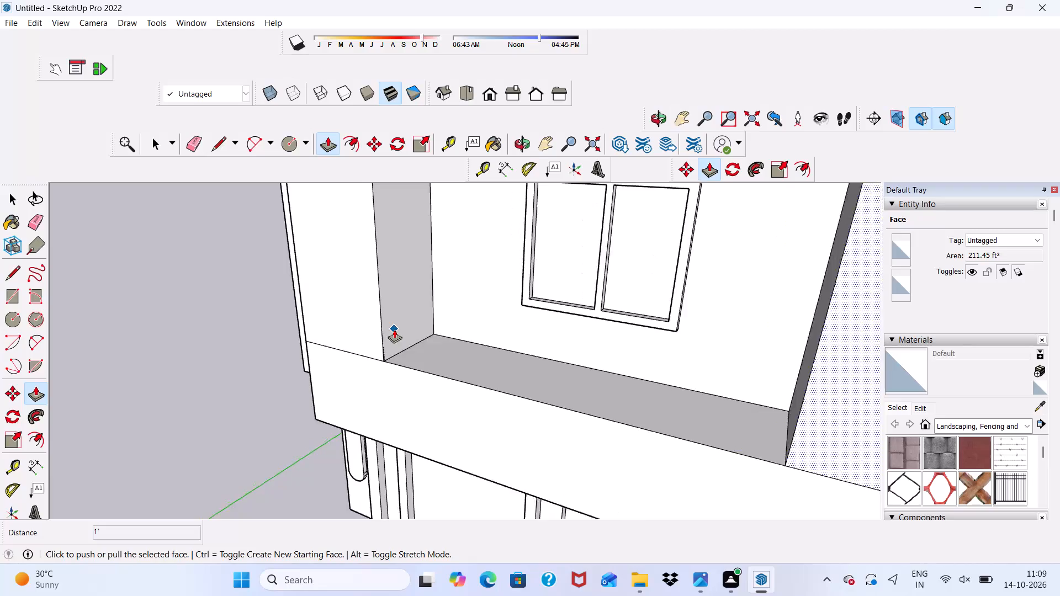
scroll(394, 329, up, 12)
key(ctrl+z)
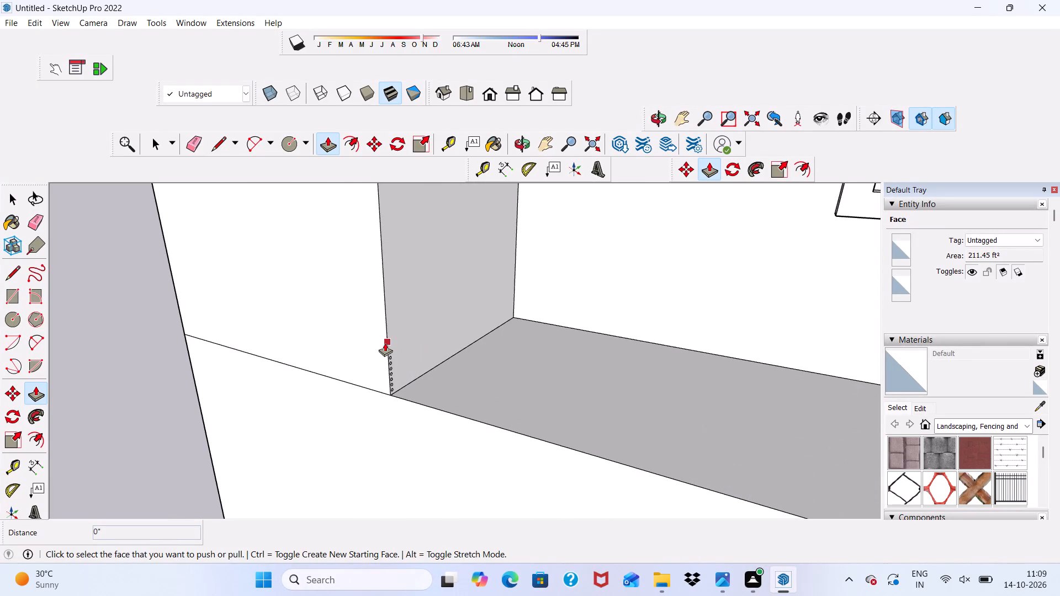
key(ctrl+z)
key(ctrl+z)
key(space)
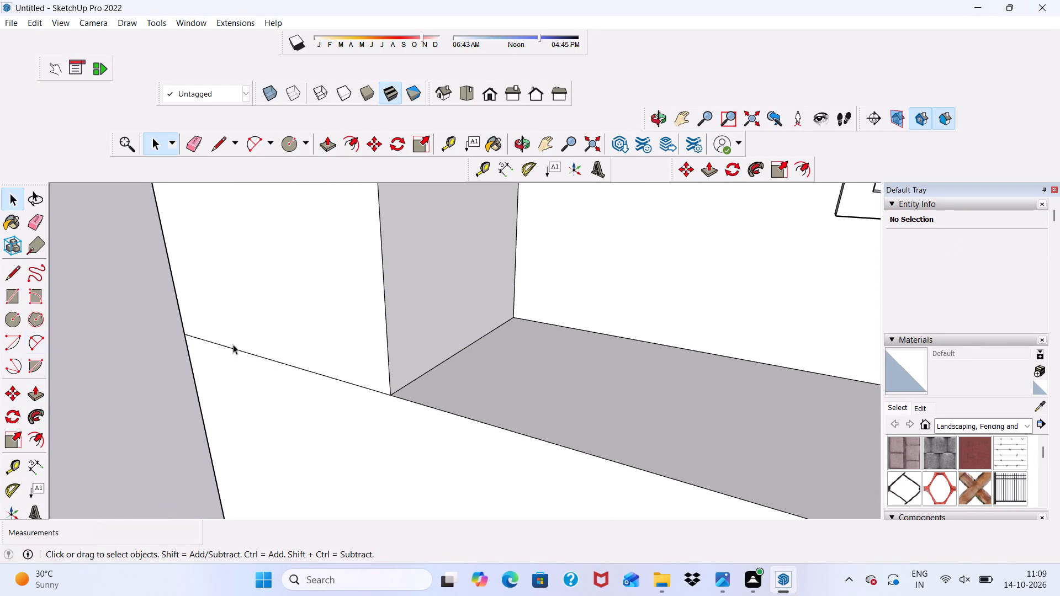
Draw a circle of about 1/2" radius on the bay's side wall, just above its lower front corner.
scroll(318, 346, up, 4)
scroll(322, 346, down, 11)
middle_drag(343, 446, 423, 434)
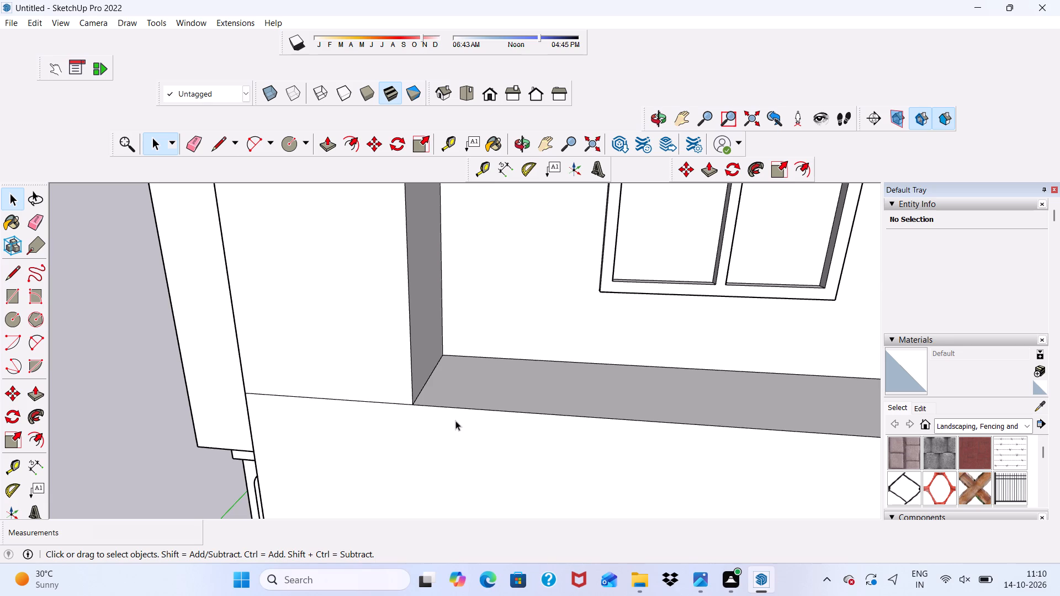
scroll(448, 403, up, 2)
scroll(449, 401, down, 6)
middle_drag(462, 392, 382, 402)
scroll(462, 392, down, 1)
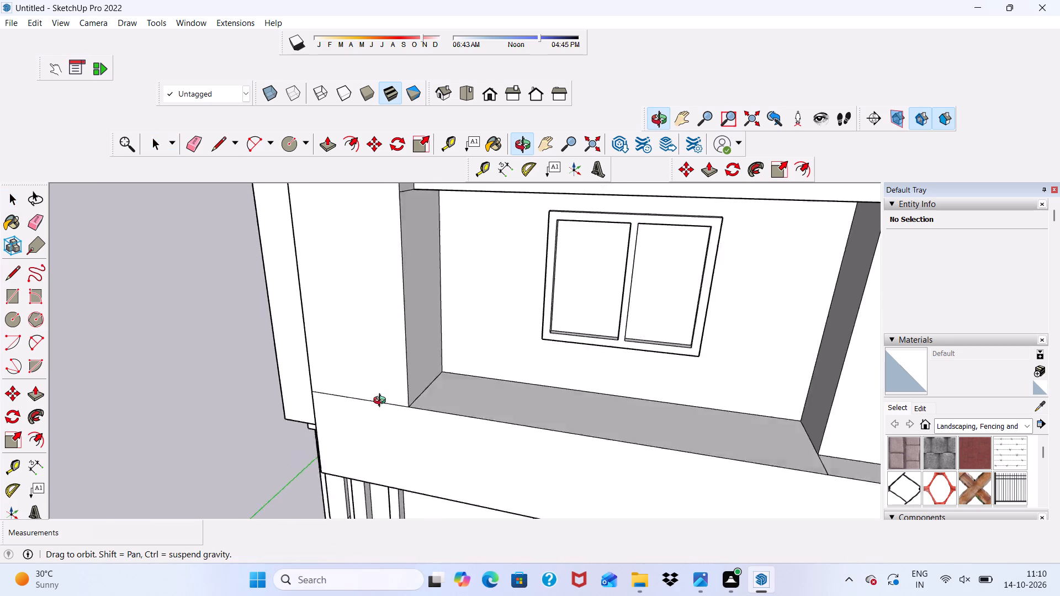
middle_drag(382, 402, 305, 408)
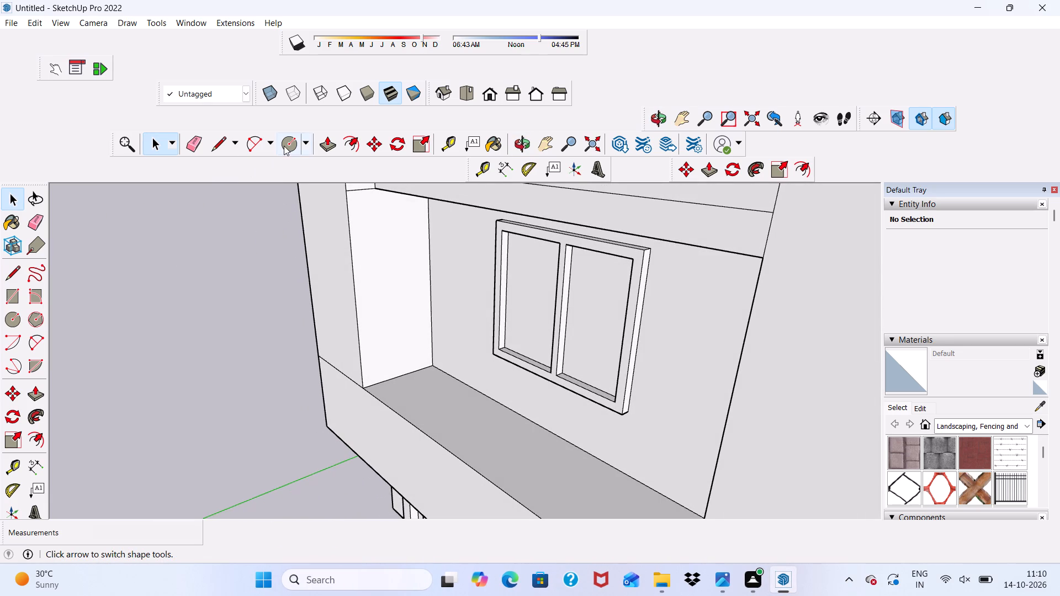
click(284, 146)
scroll(327, 332, up, 3)
scroll(388, 396, up, 4)
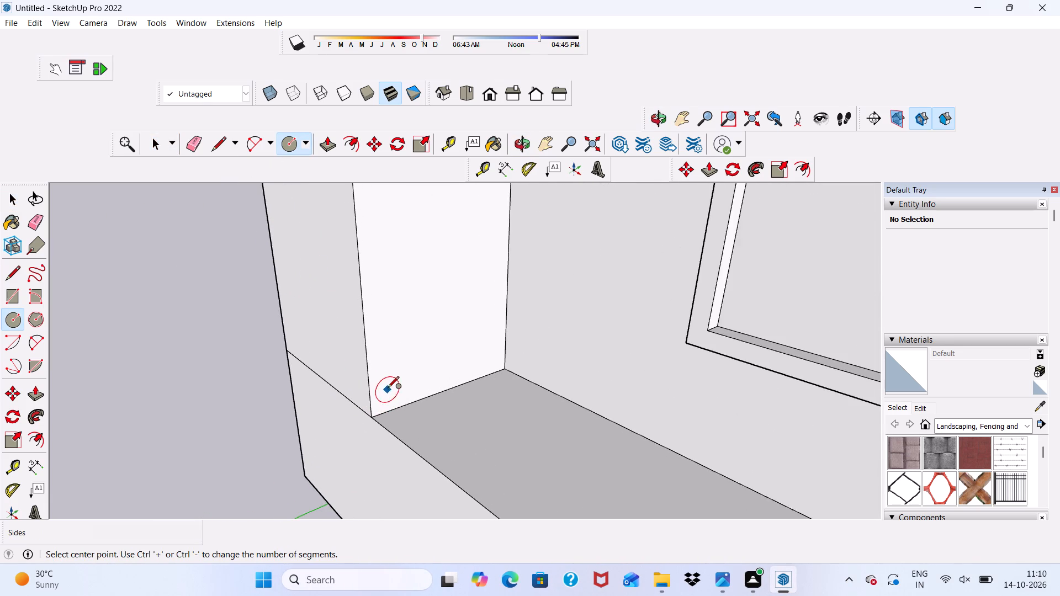
scroll(384, 382, up, 10)
scroll(366, 449, up, 6)
click(358, 473)
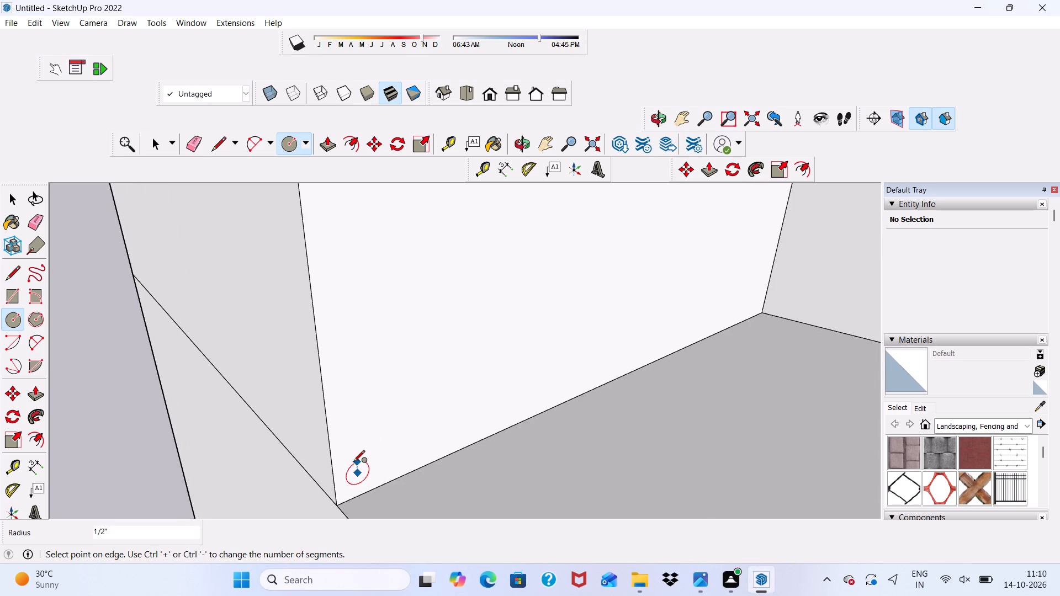
click(353, 460)
scroll(372, 404, down, 11)
key(space)
middle_drag(344, 467, 348, 472)
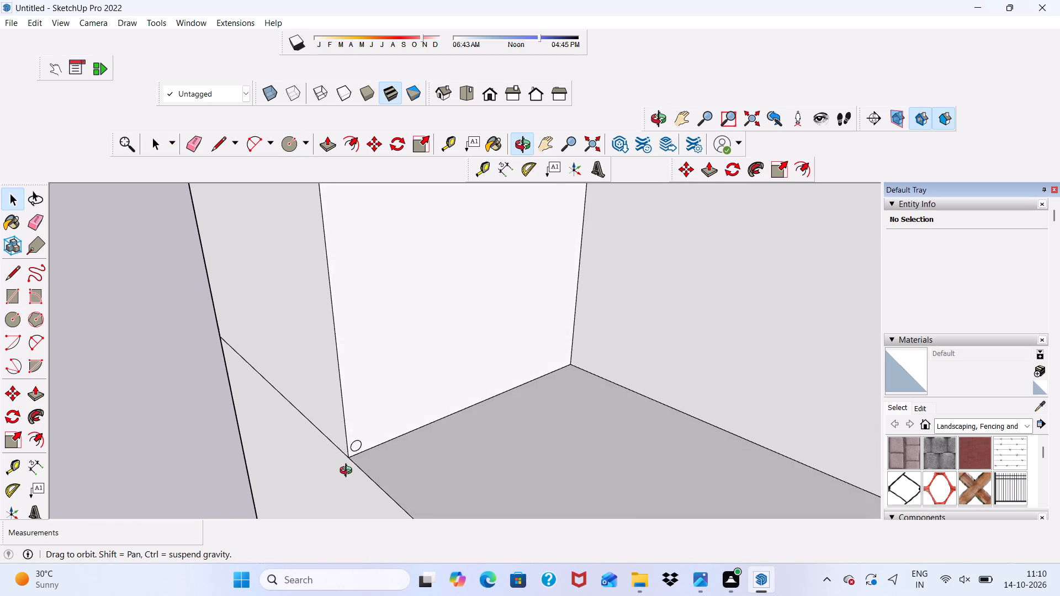
Copy the circle 2" straight up the bay's side wall and multiply it into an array of eight copies.
middle_drag(348, 472, 413, 460)
scroll(406, 468, up, 10)
click(373, 451)
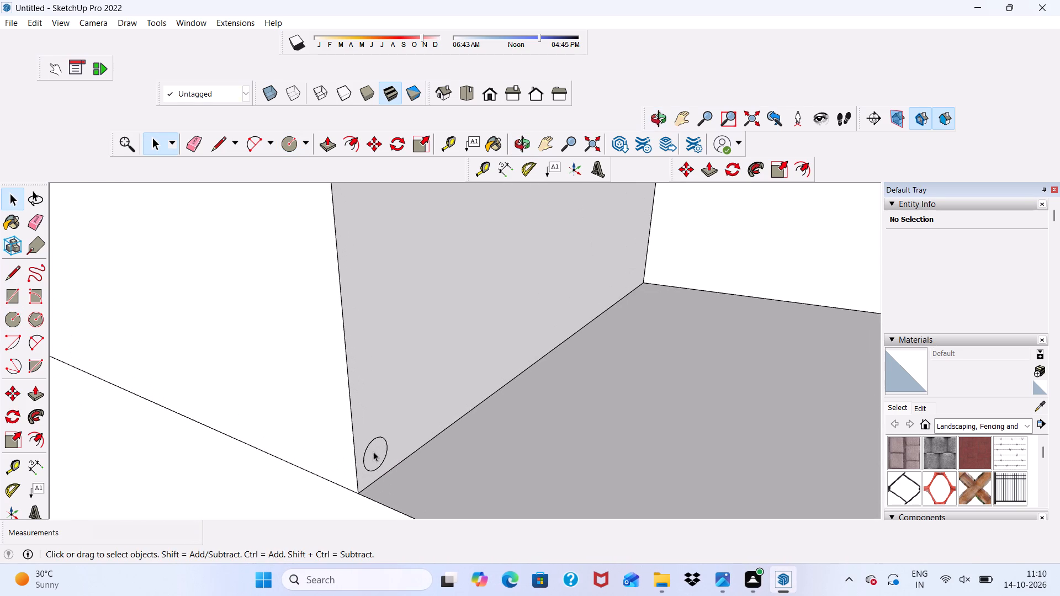
click(373, 451)
click(377, 145)
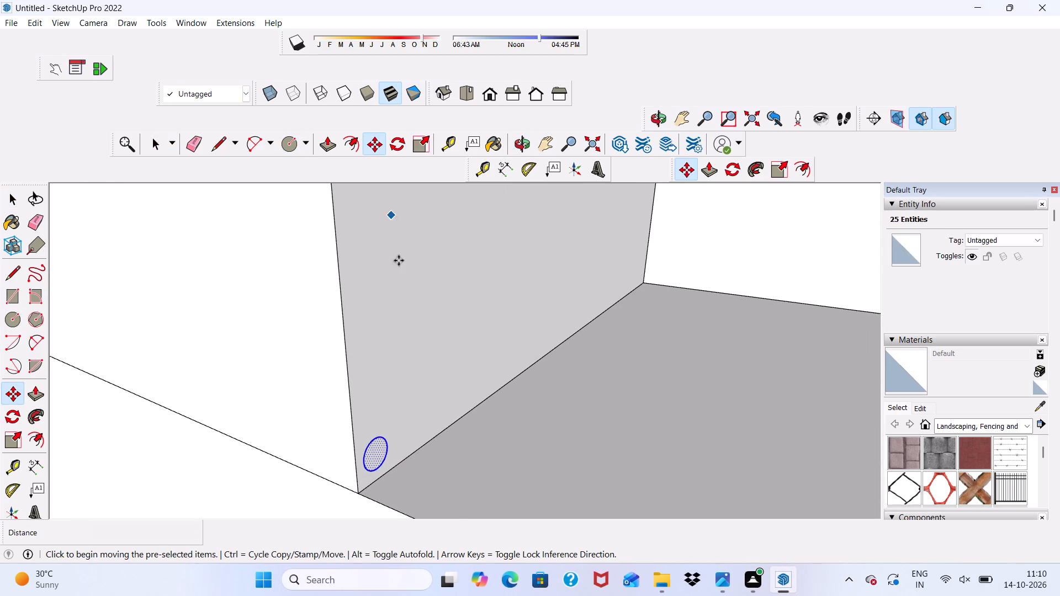
scroll(412, 436, down, 2)
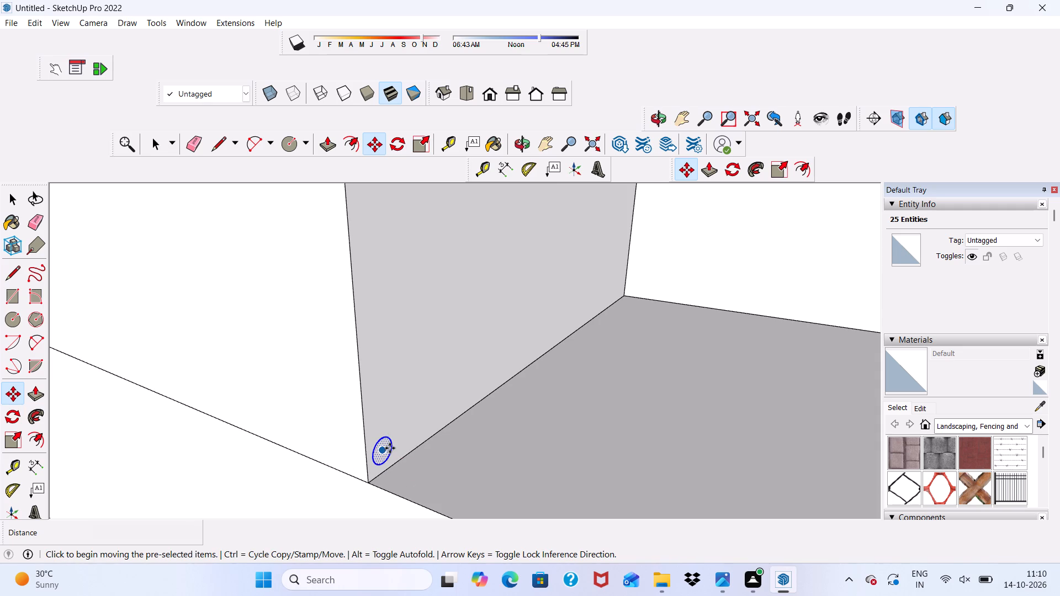
click(389, 448)
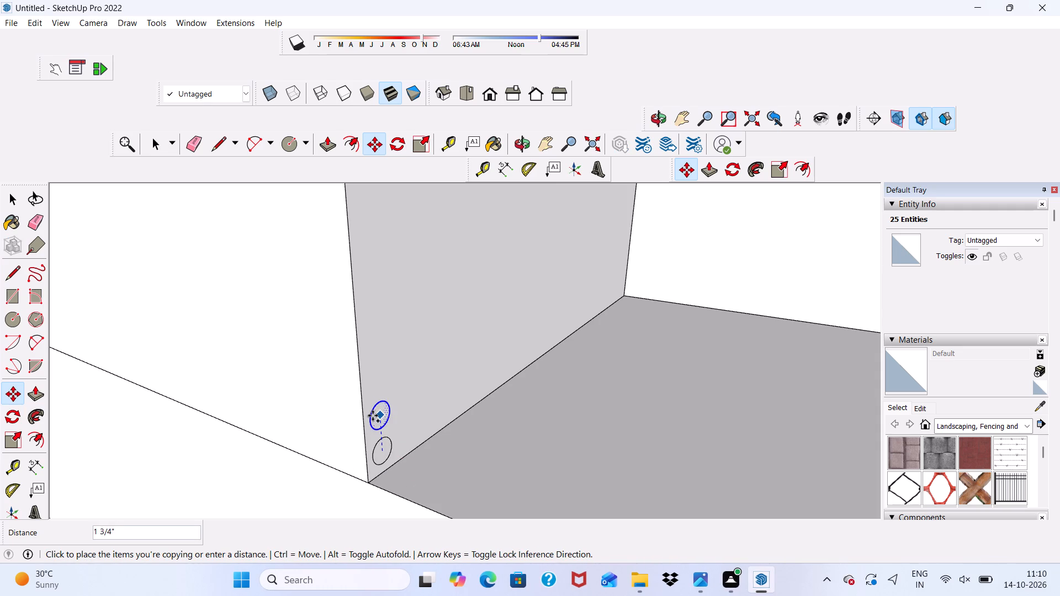
click(373, 411)
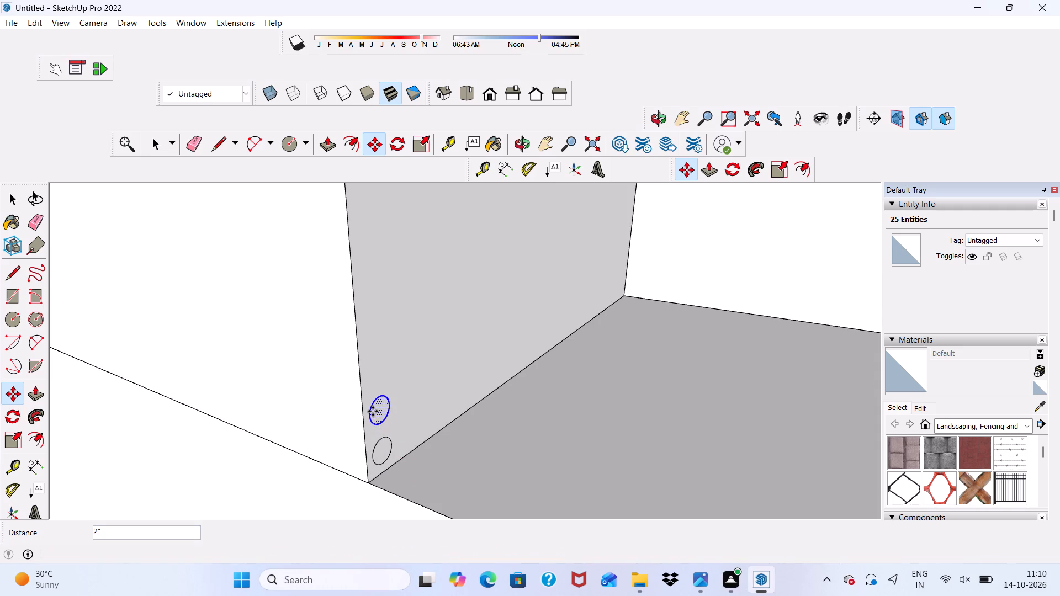
key(shift+asterisk)
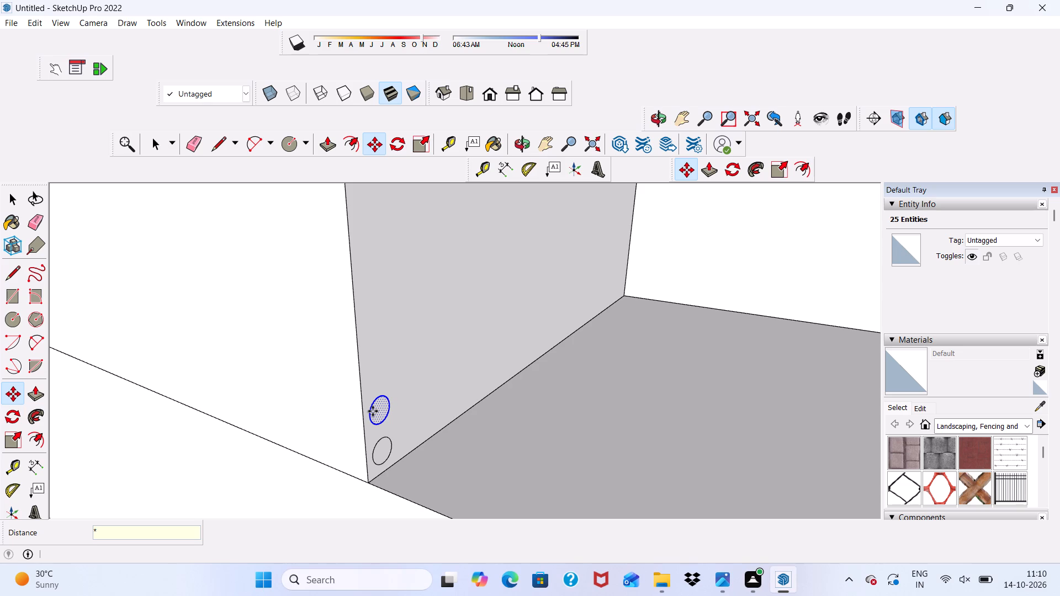
key(8)
key(Return)
scroll(390, 400, down, 11)
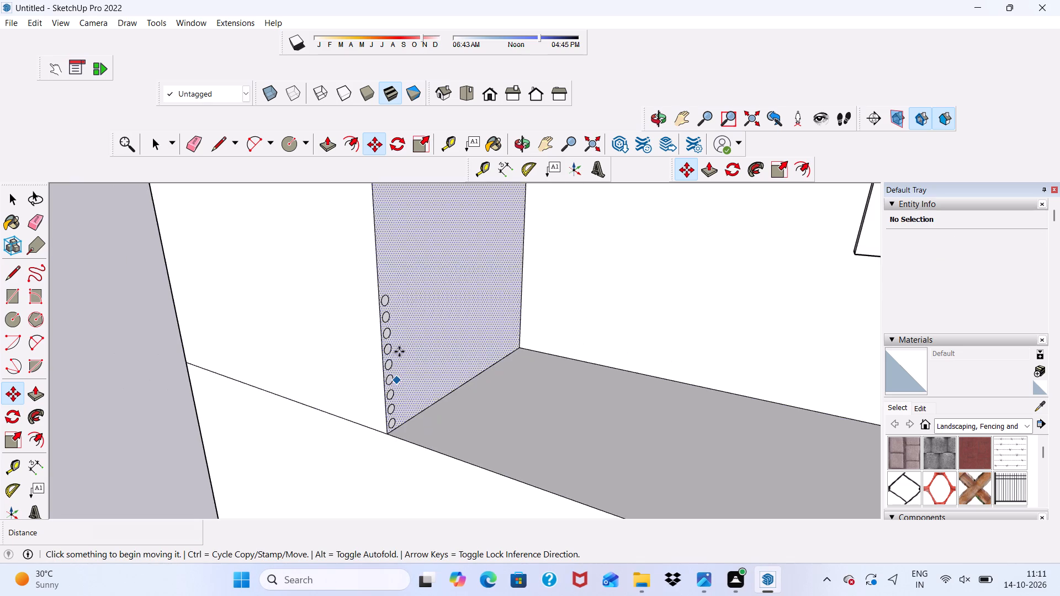
Push/Pull the topmost circle about 11' 9" across the bay to the far pier as the top rail.
scroll(381, 218, up, 1)
click(323, 141)
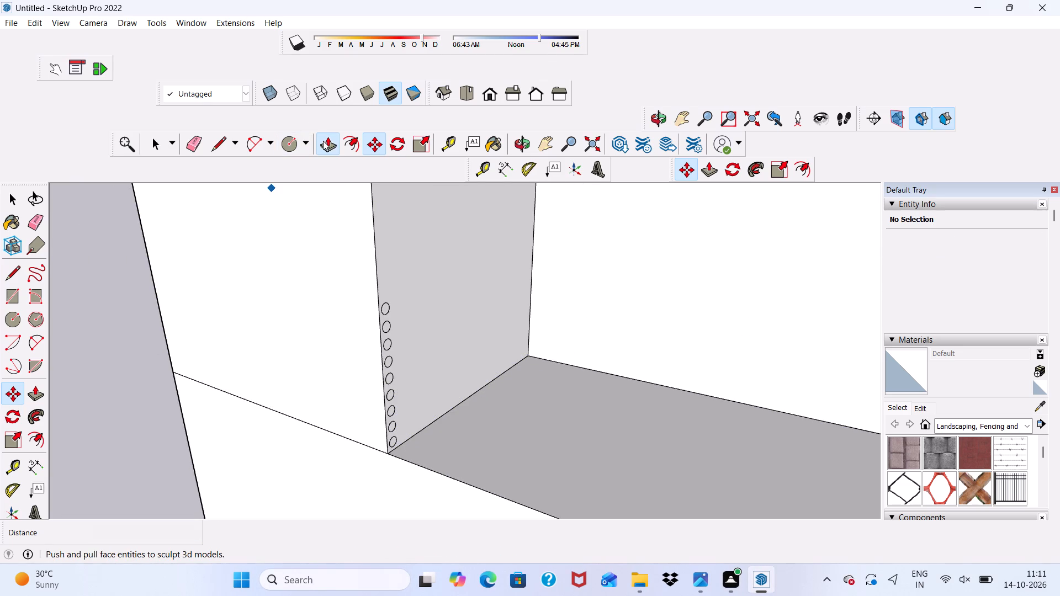
scroll(405, 338, up, 10)
click(363, 289)
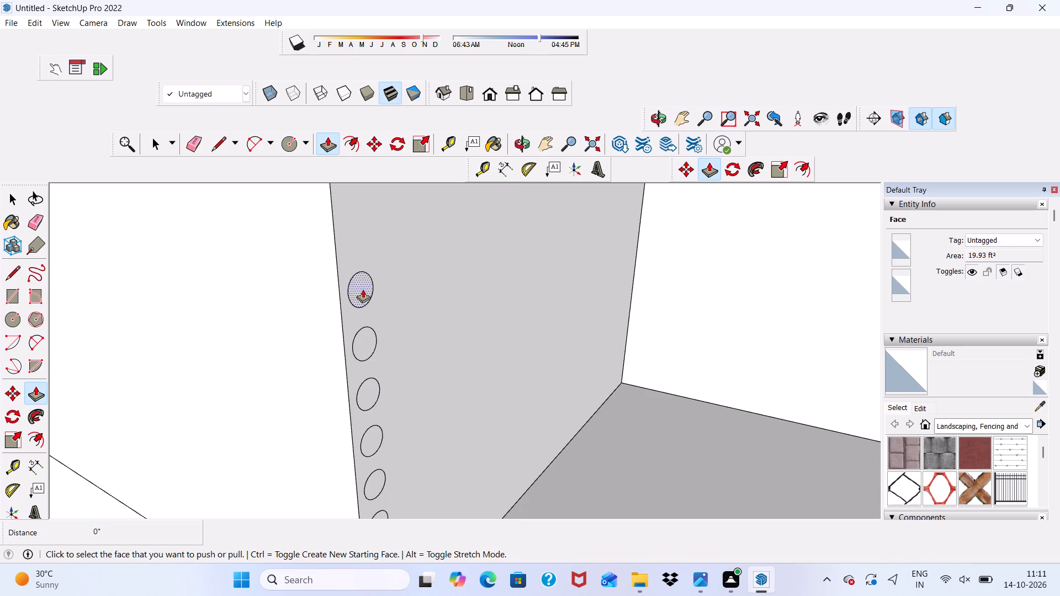
scroll(487, 300, down, 5)
scroll(400, 267, down, 10)
scroll(595, 281, down, 8)
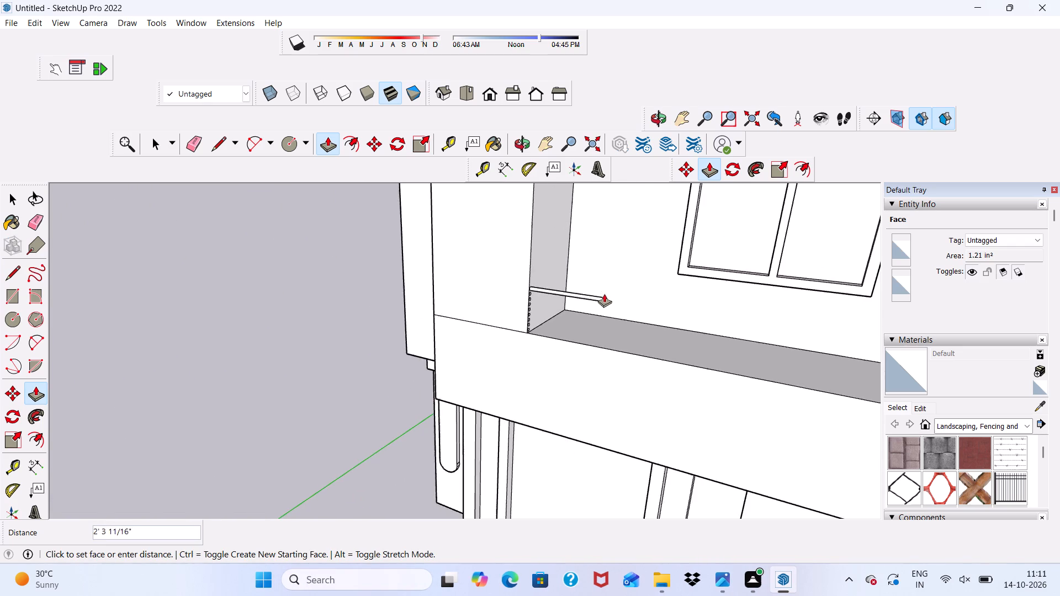
scroll(604, 294, down, 12)
middle_drag(626, 312, 772, 313)
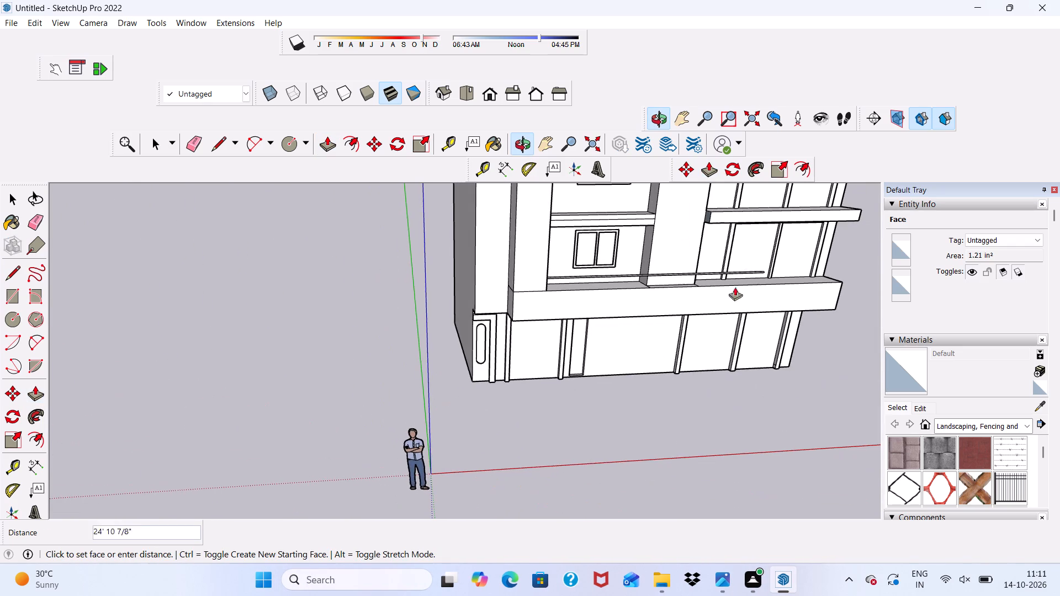
scroll(648, 278, up, 9)
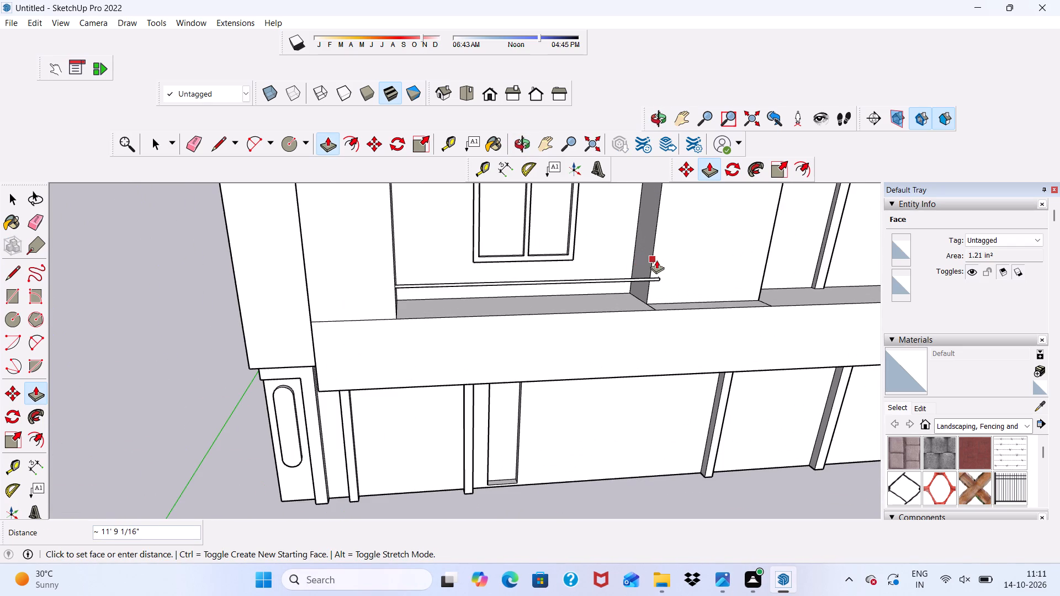
scroll(656, 260, up, 5)
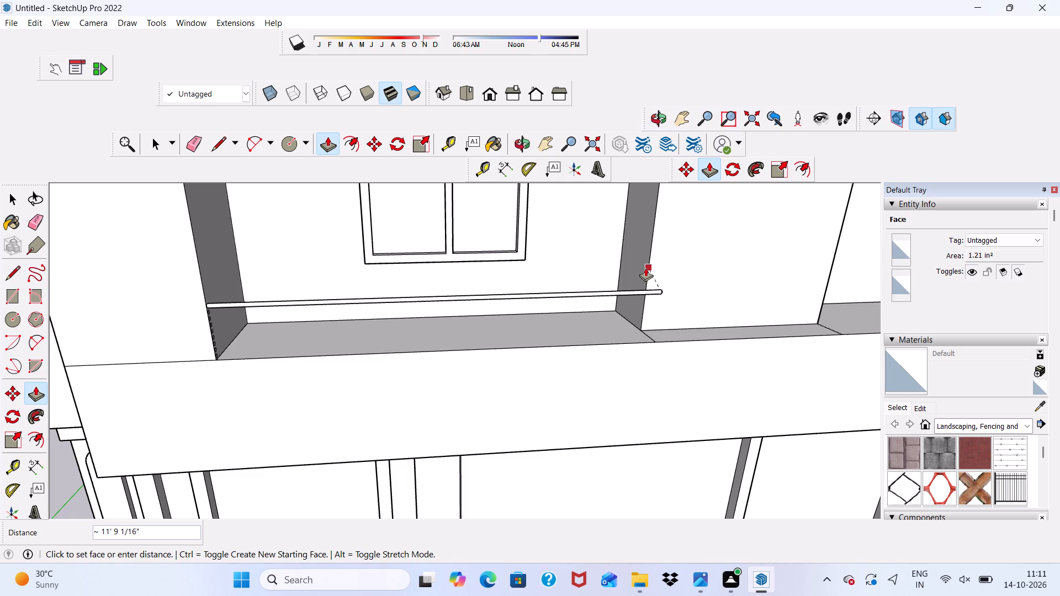
click(645, 268)
Push/Pull the front face of the pier at the bay's far end outward 1', flush with the slab band.
scroll(660, 285, down, 6)
click(680, 270)
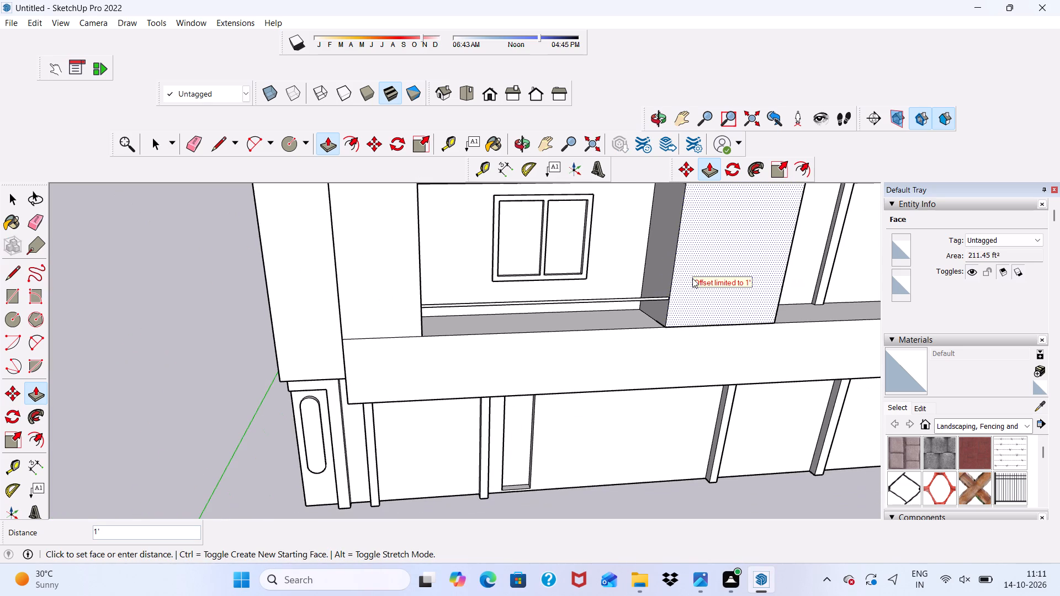
click(691, 334)
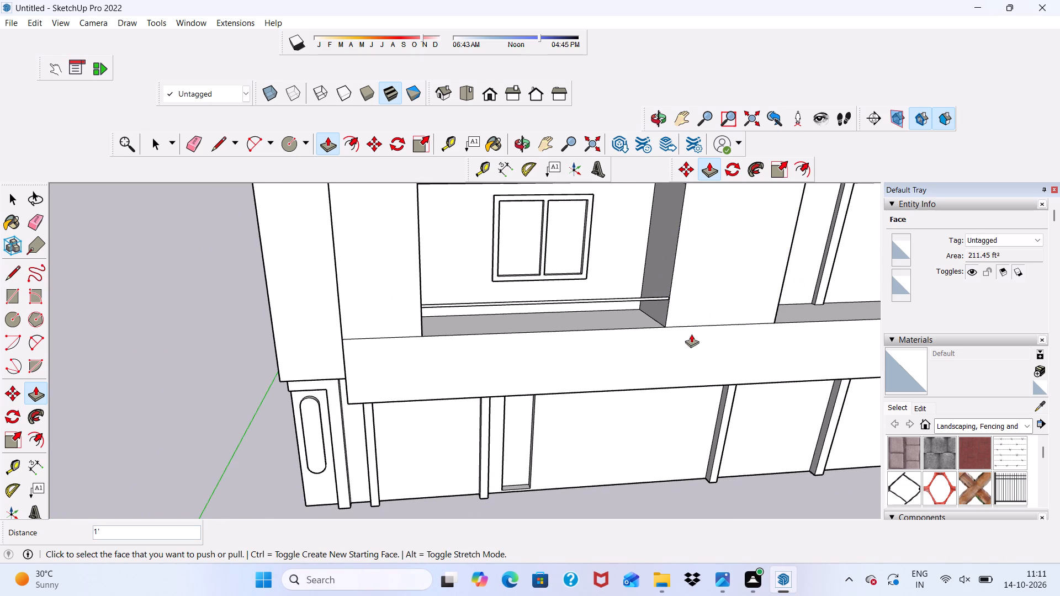
Push/Pull the second circle from the top about 13' 3" across the bay into the far pier.
scroll(674, 312, down, 5)
middle_drag(671, 312, 623, 248)
scroll(624, 291, down, 7)
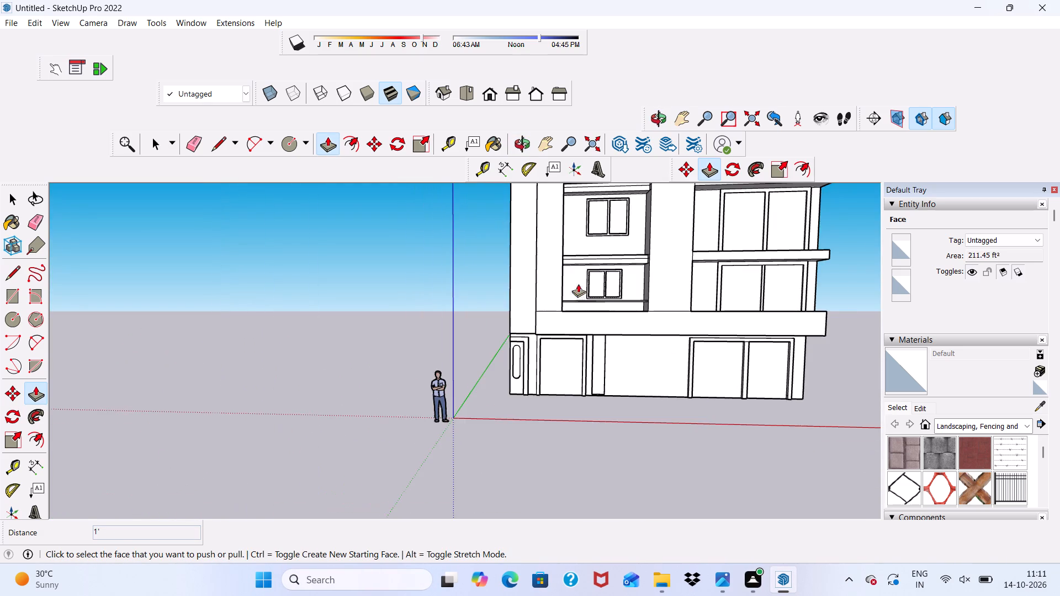
scroll(578, 283, up, 6)
scroll(650, 322, up, 6)
scroll(646, 349, down, 1)
scroll(646, 350, up, 5)
middle_drag(646, 350, 455, 382)
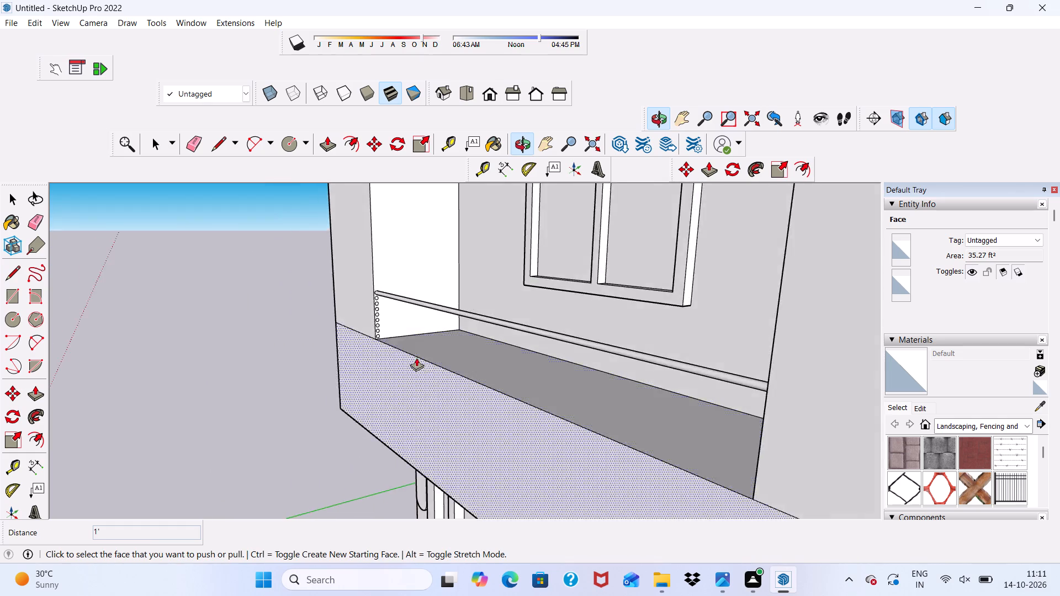
scroll(394, 322, up, 5)
scroll(357, 291, up, 5)
scroll(365, 283, down, 2)
scroll(377, 279, up, 10)
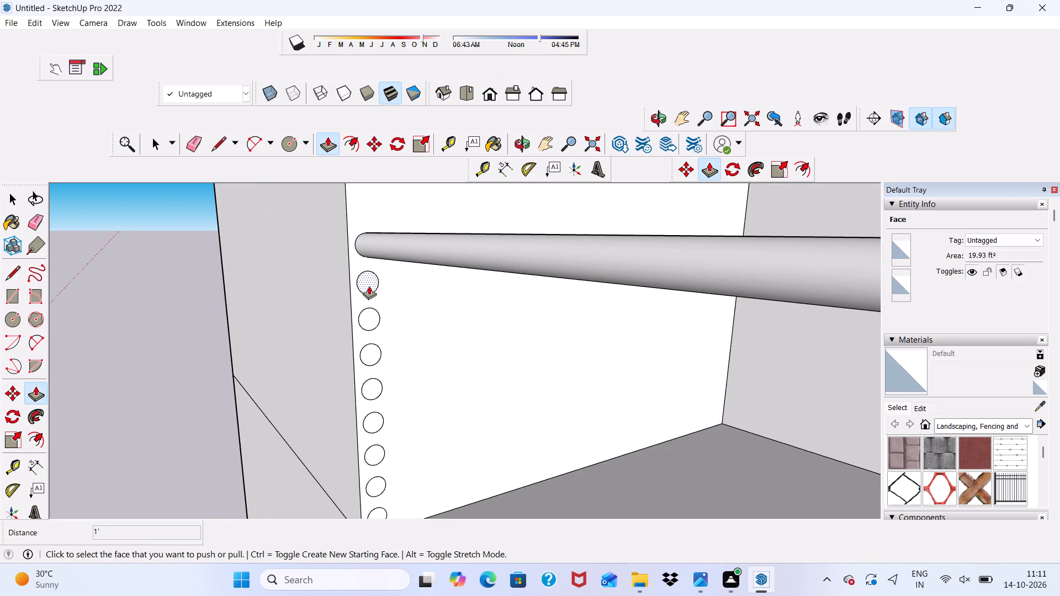
click(369, 286)
scroll(421, 318, down, 5)
scroll(287, 284, down, 12)
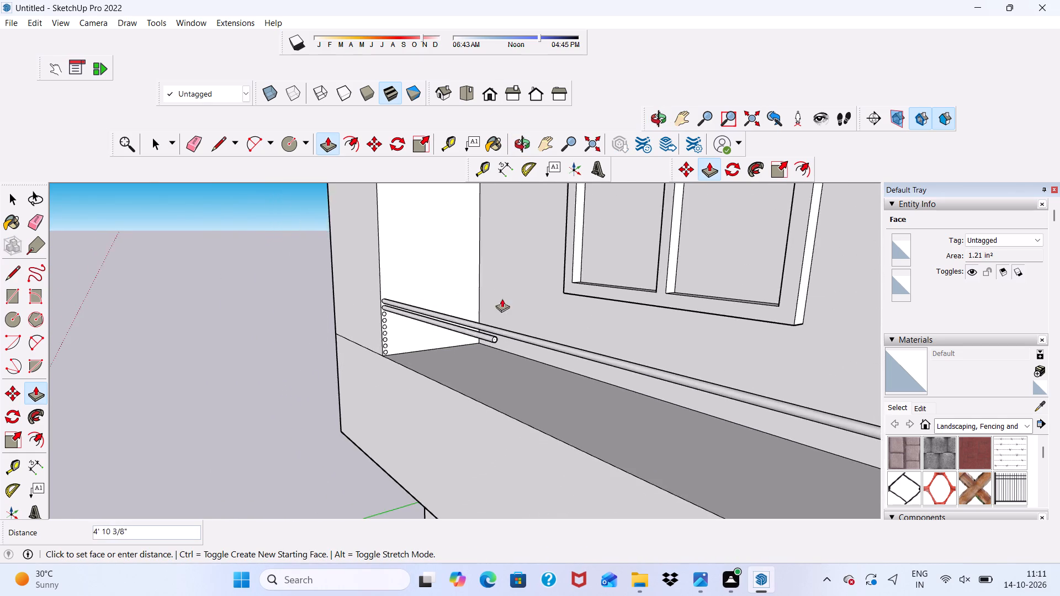
scroll(502, 299, down, 4)
scroll(461, 318, down, 5)
middle_drag(483, 354, 700, 357)
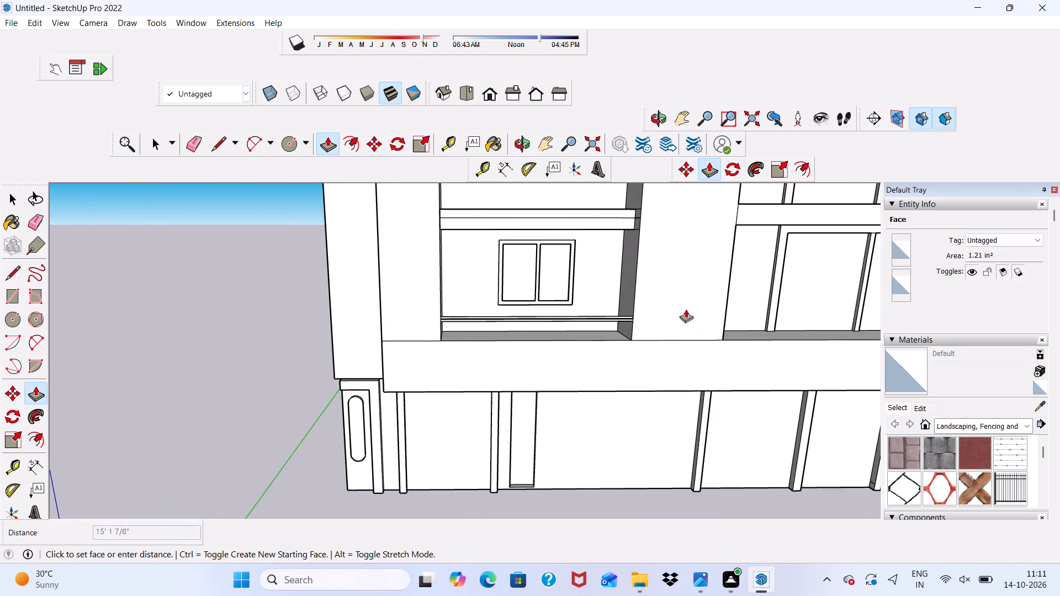
scroll(686, 309, up, 10)
click(644, 313)
Push/Pull the third circle from the top about 11' 10 1/2" across the bay to the far pier.
scroll(628, 343, down, 1)
middle_drag(627, 345, 486, 380)
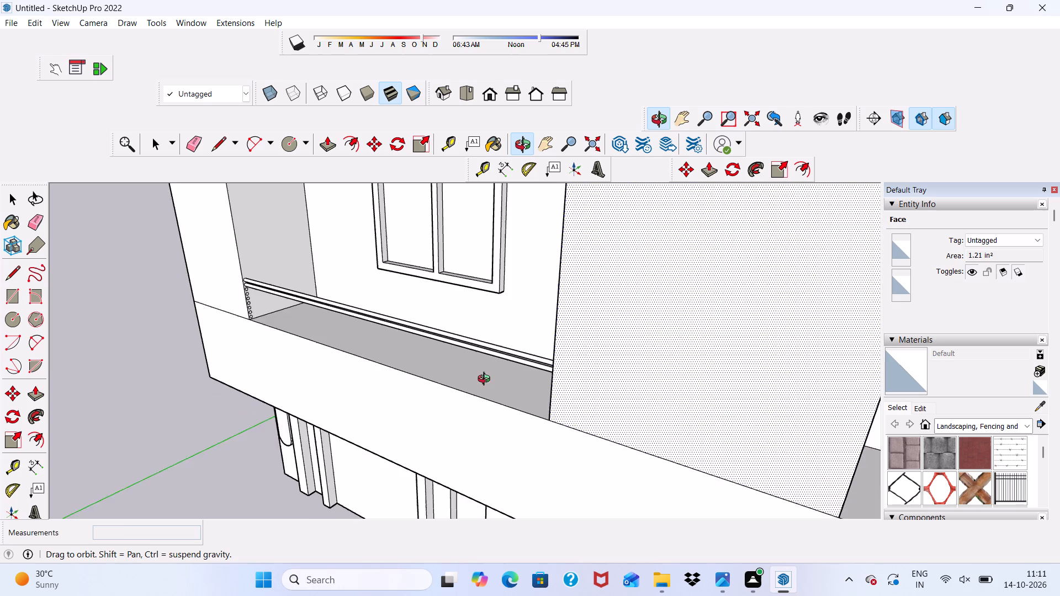
middle_drag(486, 380, 453, 376)
scroll(288, 299, up, 6)
scroll(284, 274, up, 17)
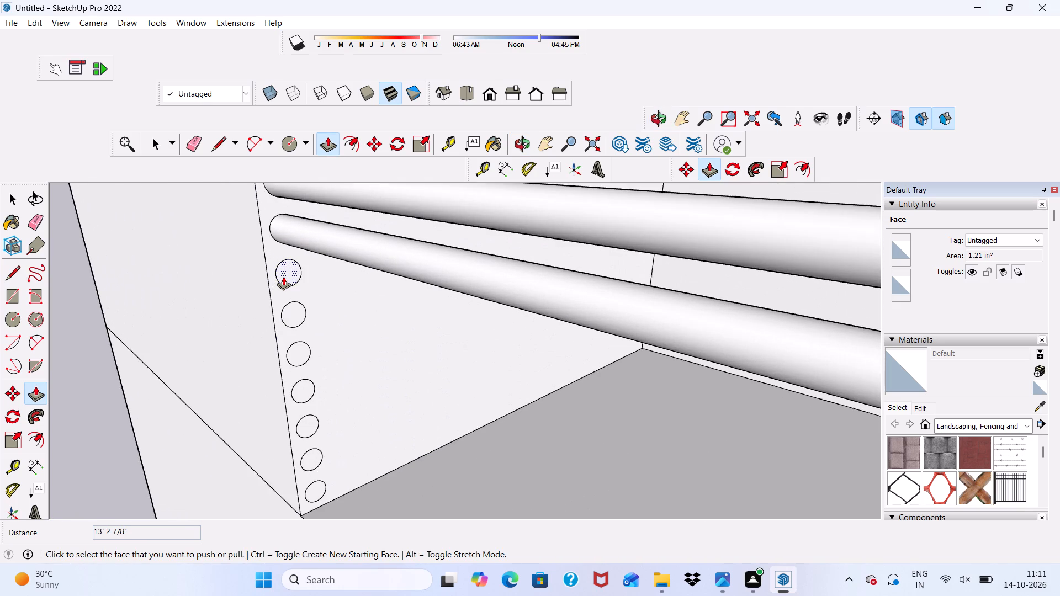
click(285, 275)
scroll(364, 344, down, 6)
scroll(476, 323, down, 6)
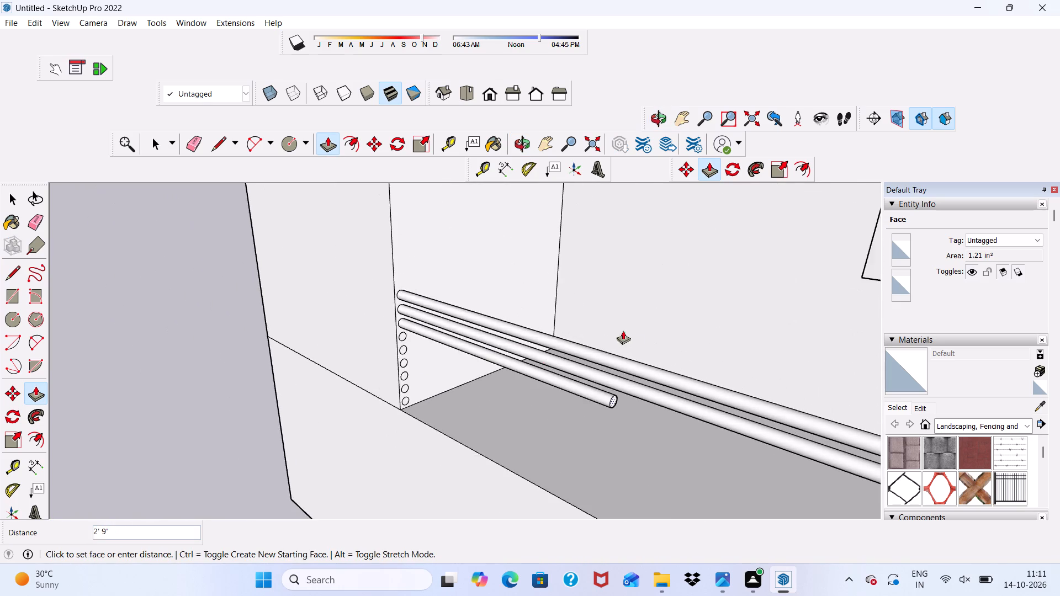
scroll(623, 331, down, 17)
middle_drag(558, 394, 682, 405)
scroll(707, 387, up, 5)
scroll(757, 369, up, 3)
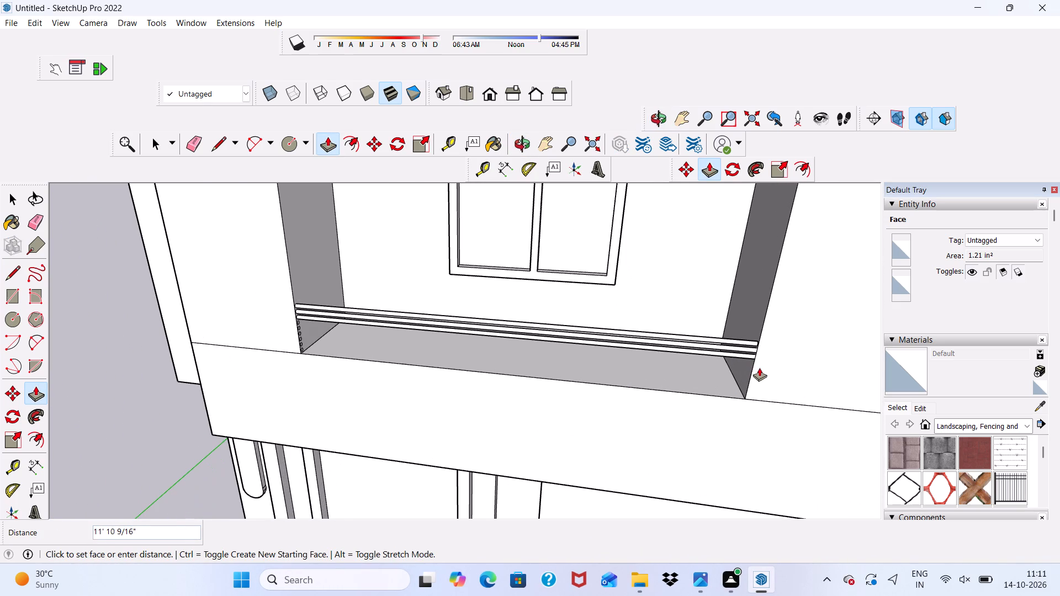
click(759, 368)
Push/Pull the fourth circle from the top about 11' 11" across the bay to the far pier.
scroll(738, 368, down, 3)
middle_drag(681, 385, 507, 385)
scroll(404, 321, up, 8)
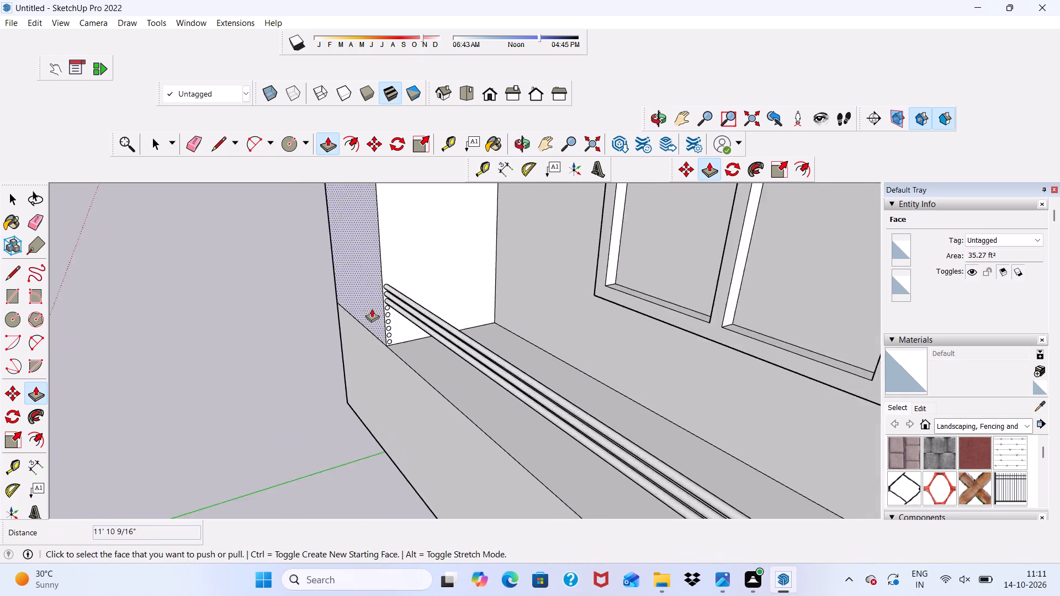
scroll(372, 308, up, 13)
click(402, 307)
scroll(466, 369, down, 8)
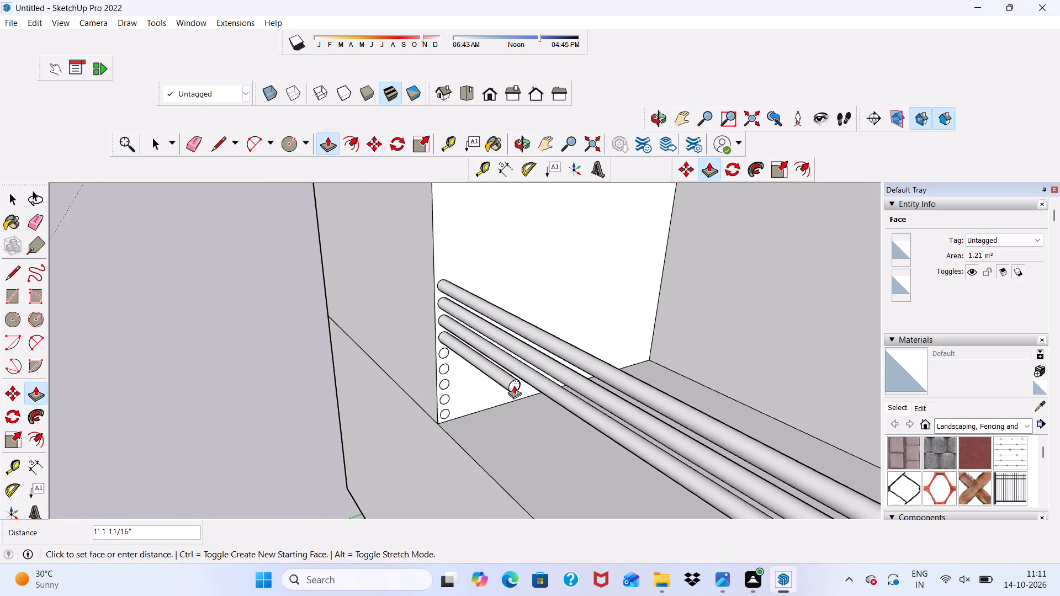
scroll(514, 385, down, 7)
middle_drag(501, 402, 709, 404)
scroll(743, 379, up, 1)
scroll(531, 369, down, 4)
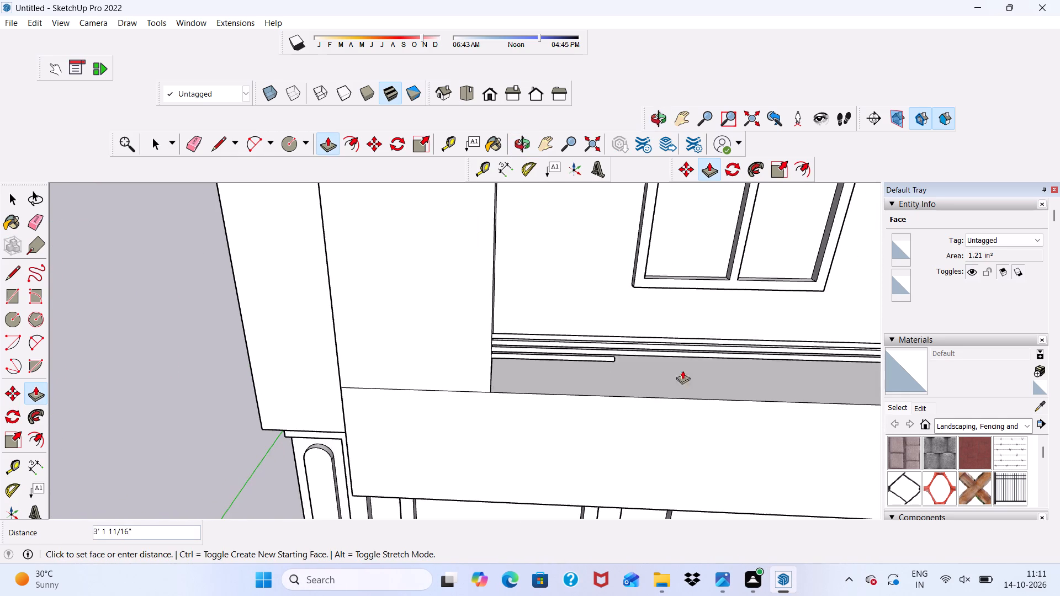
scroll(819, 348, up, 1)
scroll(585, 359, down, 6)
scroll(780, 369, up, 5)
scroll(842, 361, up, 5)
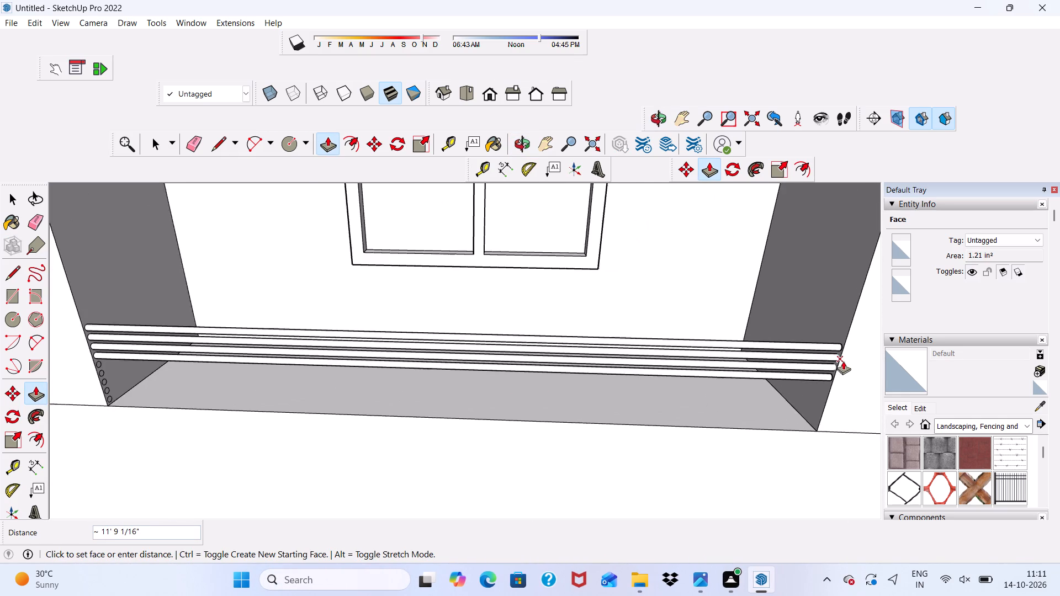
scroll(843, 361, up, 6)
scroll(844, 368, down, 1)
click(840, 385)
Push/Pull the fifth circle from the top about 11' 9" across the bay to the far pier.
scroll(601, 400, down, 3)
middle_drag(586, 409, 421, 397)
scroll(271, 348, up, 5)
scroll(250, 281, up, 11)
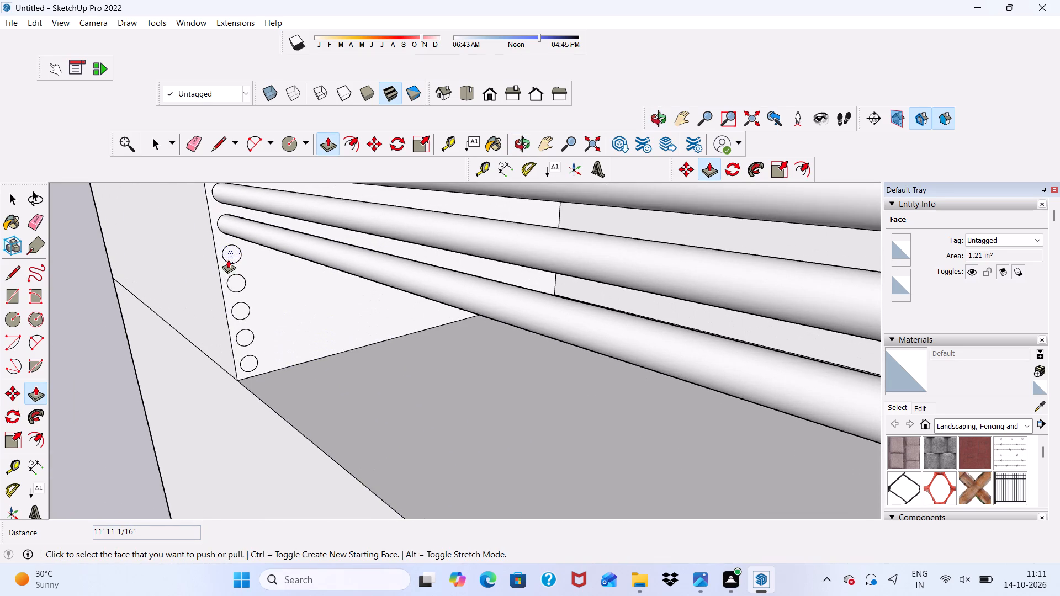
click(228, 256)
scroll(280, 323, down, 6)
scroll(374, 343, down, 6)
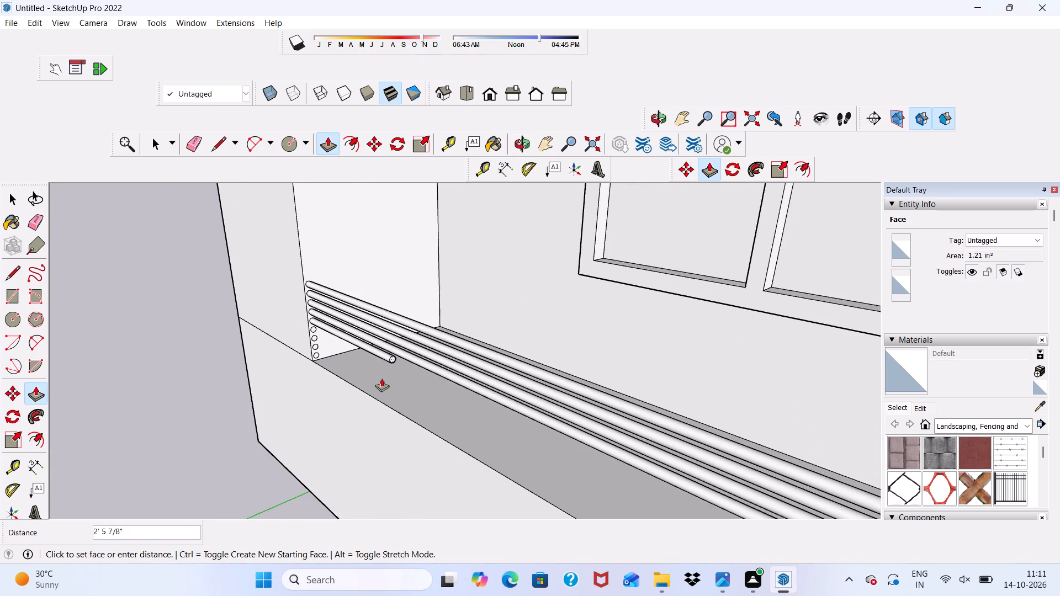
middle_drag(385, 379, 637, 385)
scroll(444, 366, down, 2)
scroll(400, 358, down, 3)
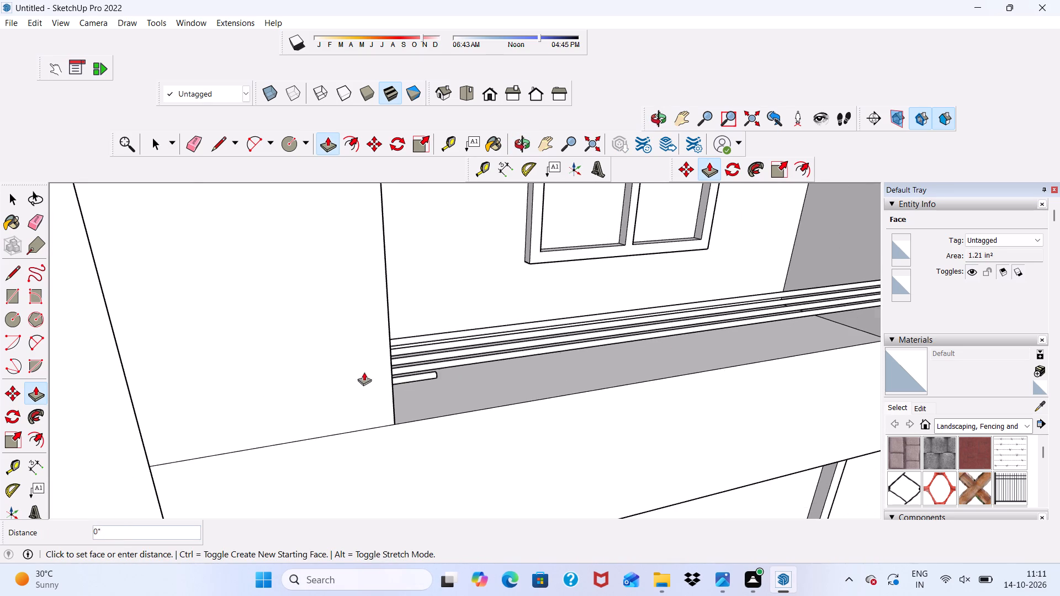
scroll(364, 372, down, 2)
scroll(697, 363, up, 5)
scroll(764, 318, up, 3)
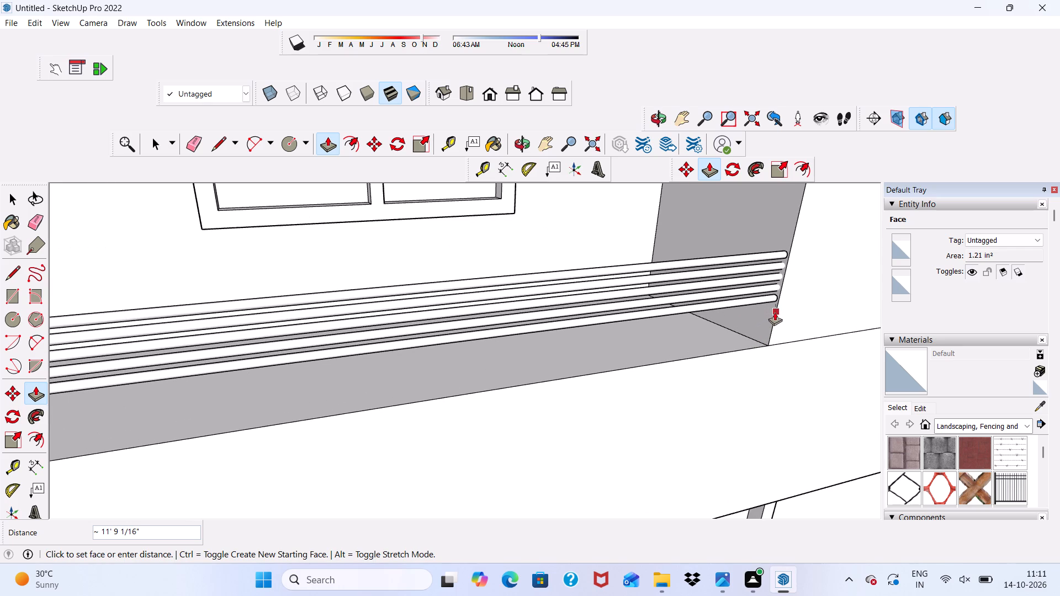
click(777, 311)
Push/Pull the bottom (ninth) circle about 12' 5/16" across the bay to the far pier.
scroll(468, 381, up, 1)
scroll(470, 377, down, 6)
middle_drag(545, 414, 504, 427)
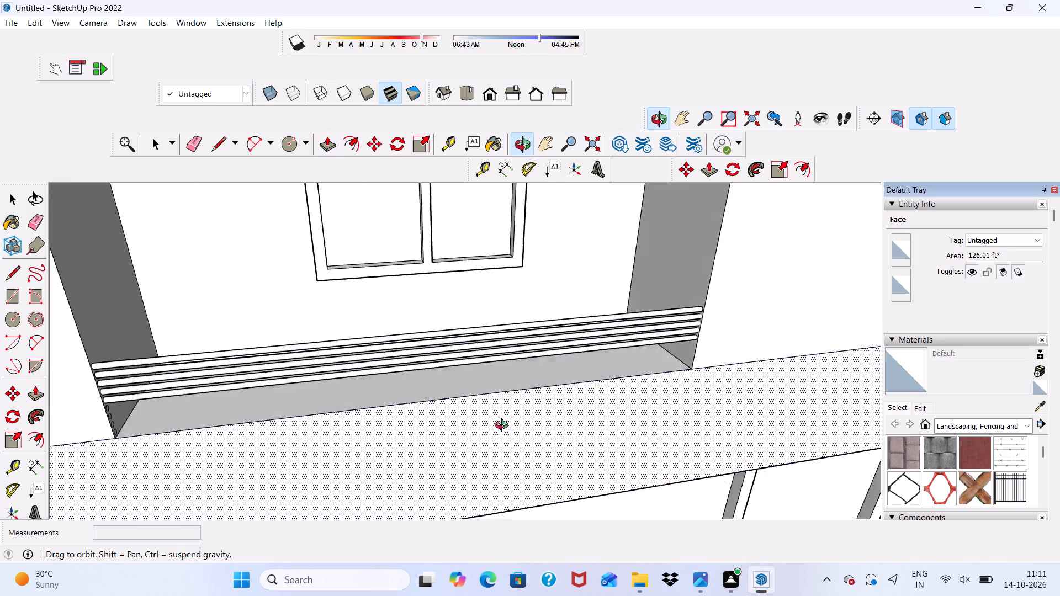
middle_drag(504, 427, 415, 415)
scroll(233, 332, up, 5)
scroll(155, 364, up, 5)
scroll(232, 393, up, 10)
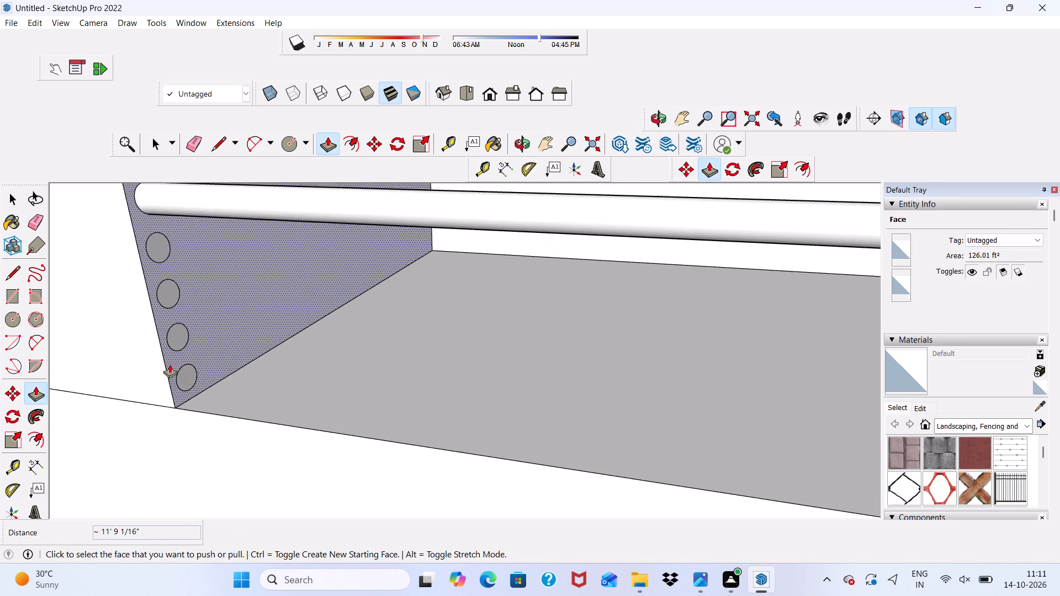
click(188, 372)
scroll(453, 393, down, 5)
scroll(291, 406, down, 7)
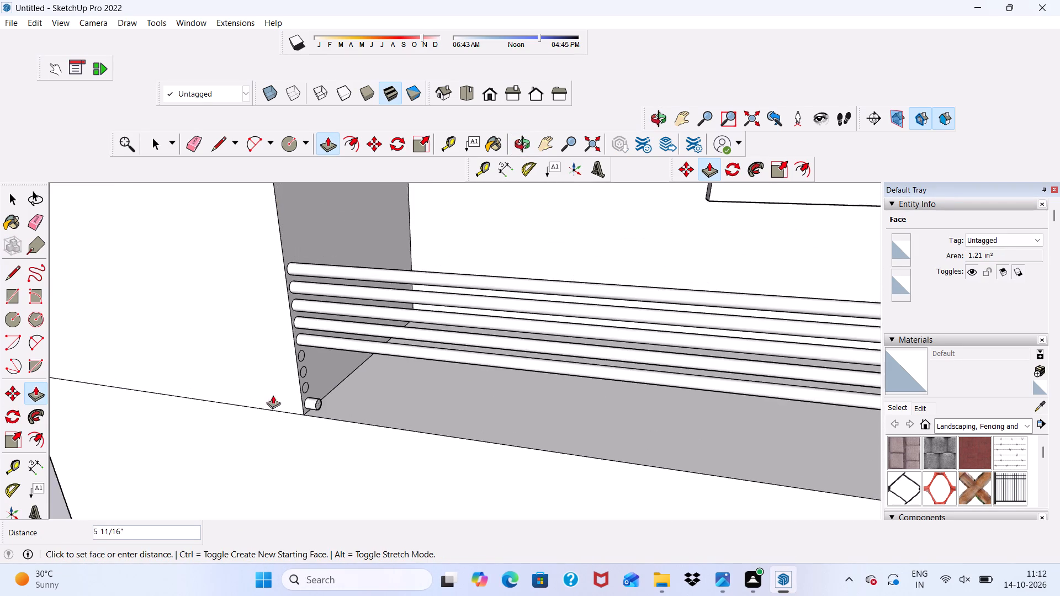
scroll(273, 395, down, 8)
scroll(528, 403, down, 5)
scroll(735, 443, up, 4)
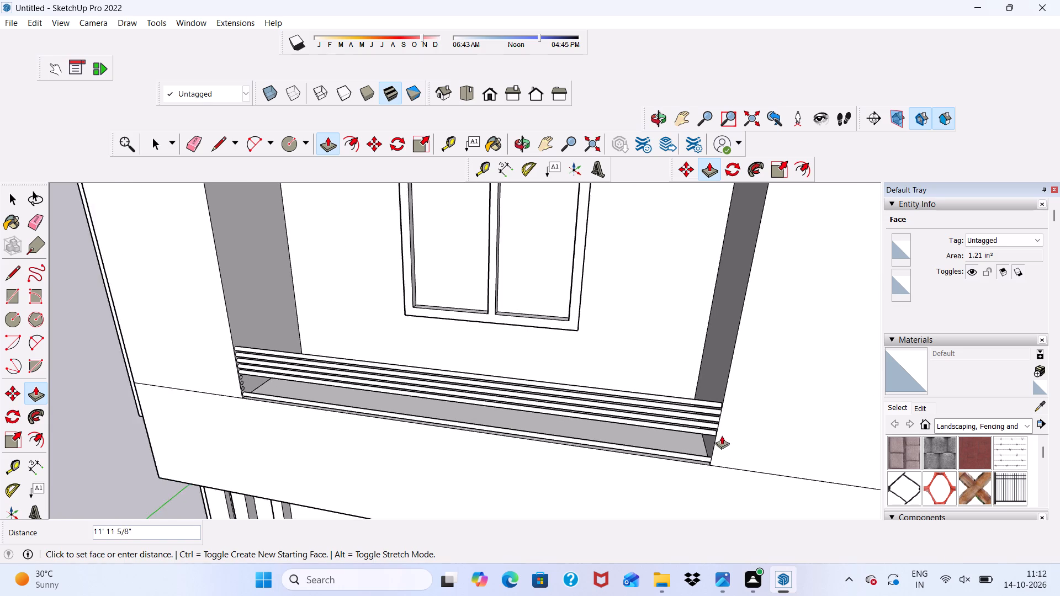
scroll(720, 434, up, 5)
click(728, 448)
Push/Pull the sixth circle from the top about 11' 10 7/8" across the bay to the far pier.
scroll(488, 411, up, 2)
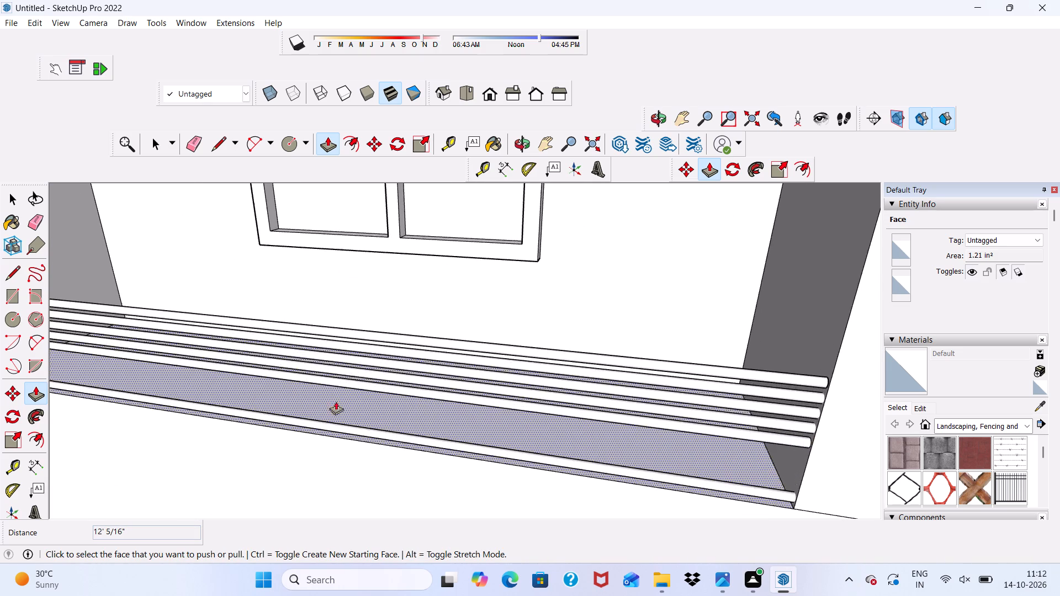
scroll(343, 418, down, 10)
middle_drag(492, 453, 332, 478)
scroll(305, 291, up, 5)
scroll(314, 364, up, 7)
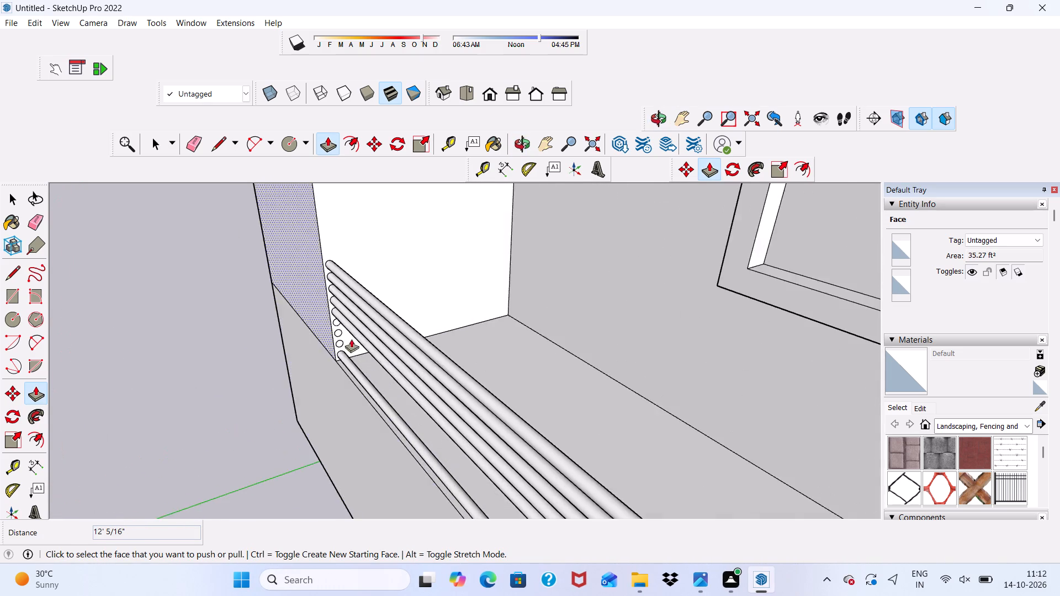
scroll(351, 339, up, 9)
click(325, 308)
scroll(370, 370, down, 4)
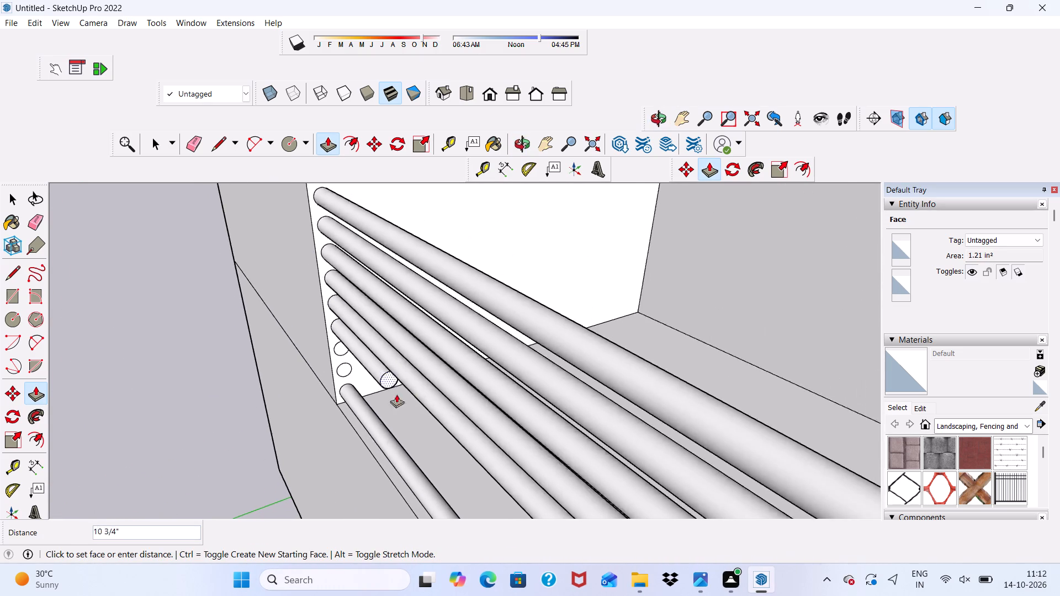
scroll(372, 344, down, 16)
middle_drag(403, 403, 586, 368)
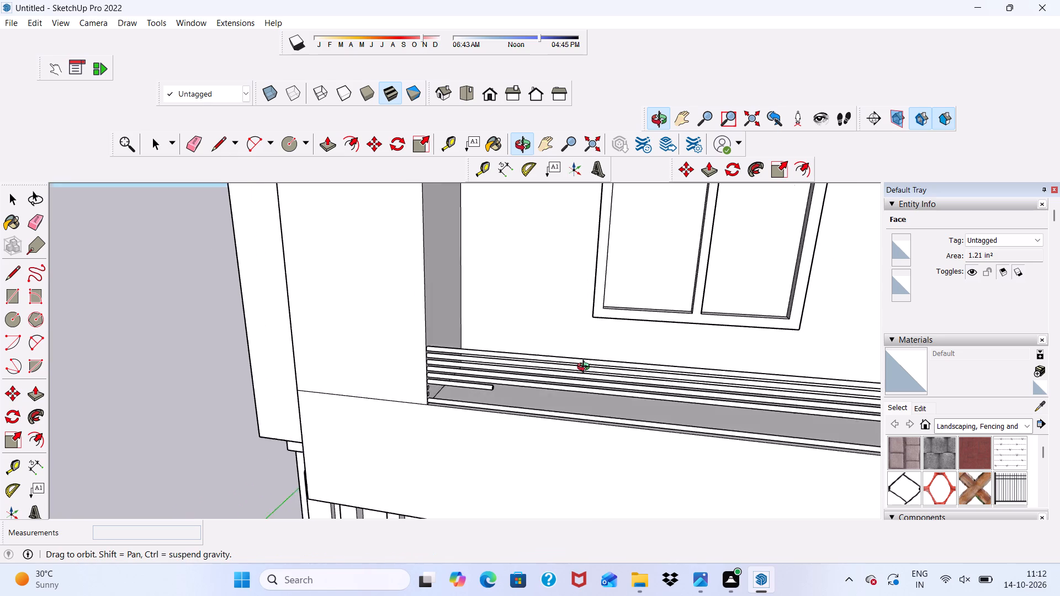
middle_drag(586, 368, 603, 370)
scroll(429, 349, down, 5)
scroll(730, 387, up, 7)
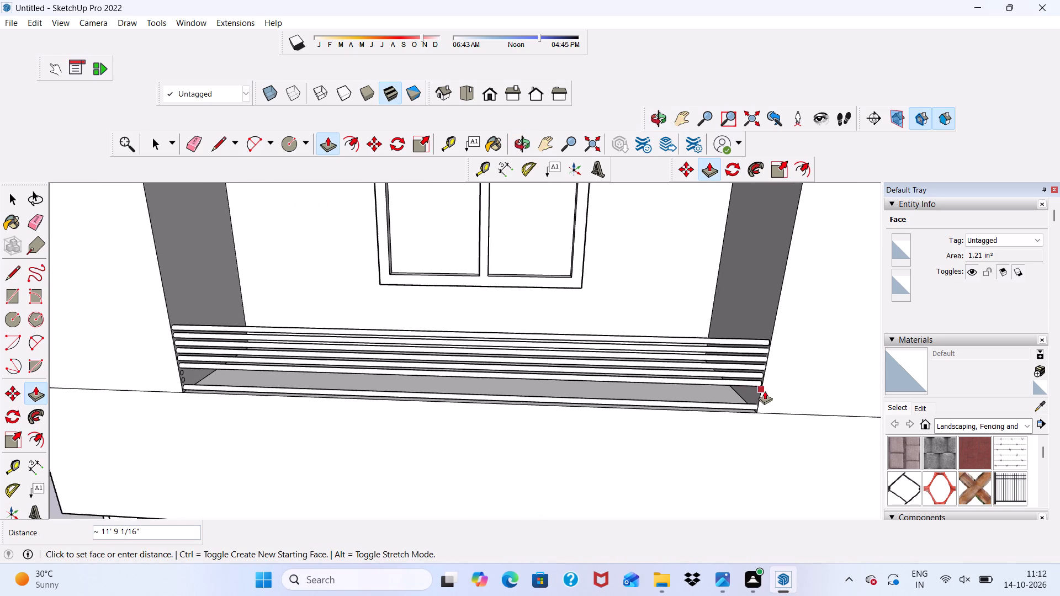
scroll(765, 391, up, 1)
click(770, 389)
Push/Pull the seventh circle from the top about 11' 9 1/4" across the bay to the far pier.
scroll(215, 360, up, 5)
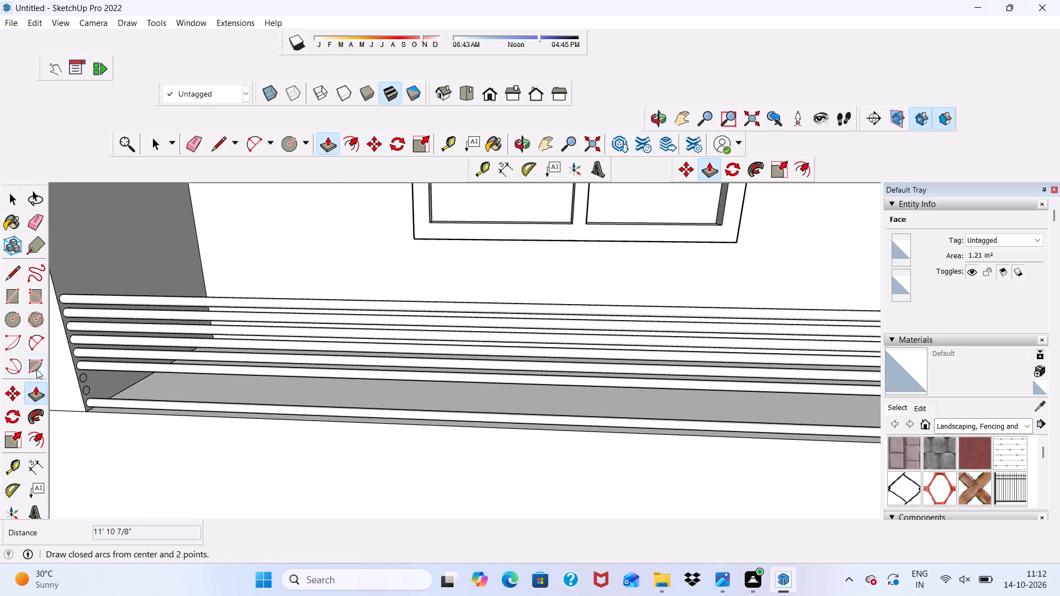
scroll(44, 380, up, 10)
click(86, 369)
scroll(273, 400, down, 5)
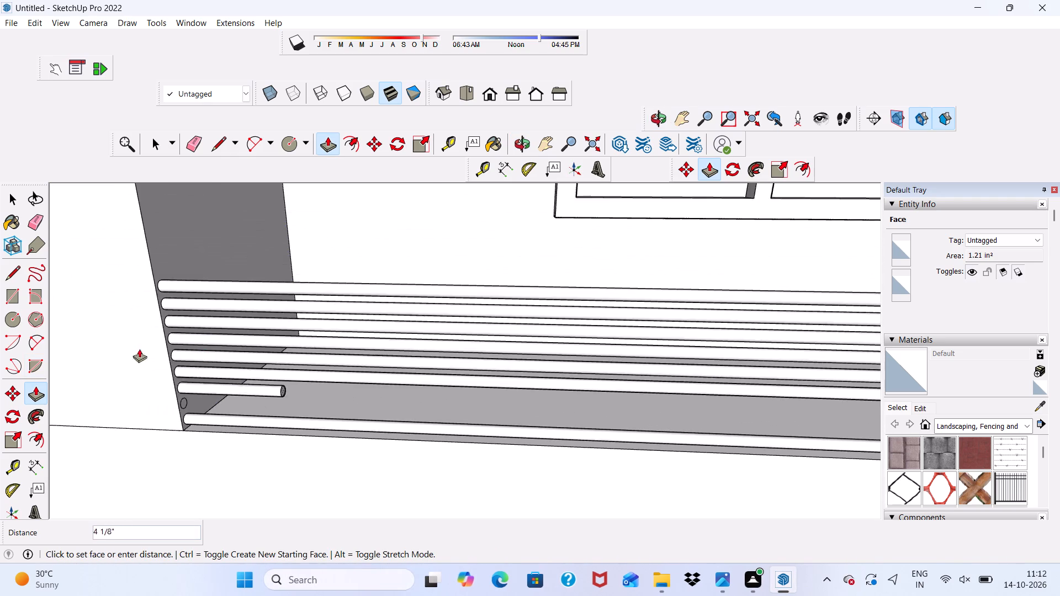
scroll(73, 356, down, 5)
scroll(163, 389, down, 6)
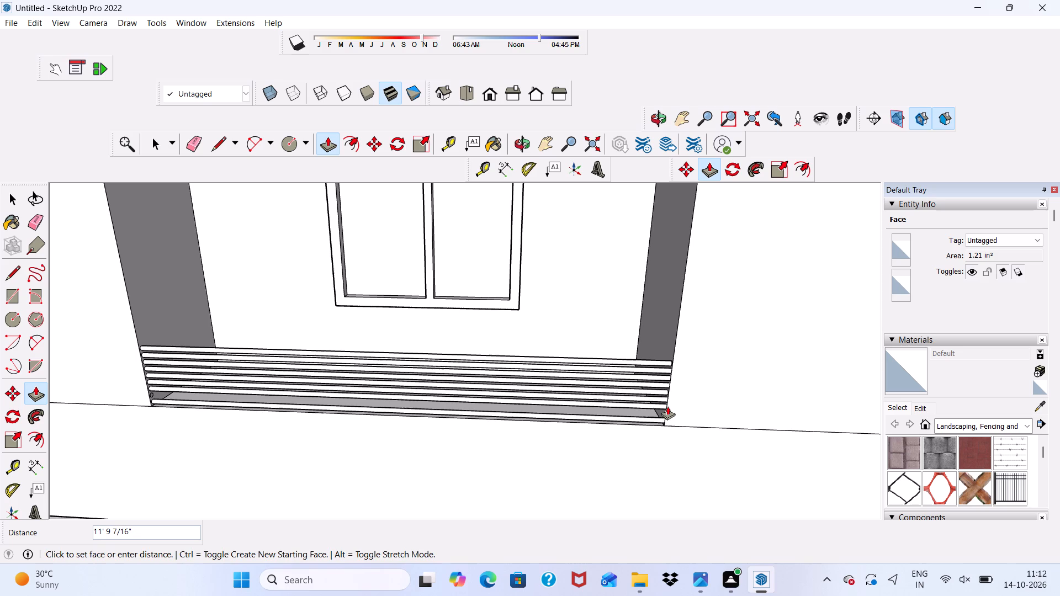
click(666, 406)
Push/Pull the remaining eighth circle about 11' 10 9/16" across the bay to the far pier, and end the Push/Pull command.
scroll(214, 396, up, 5)
scroll(85, 408, up, 12)
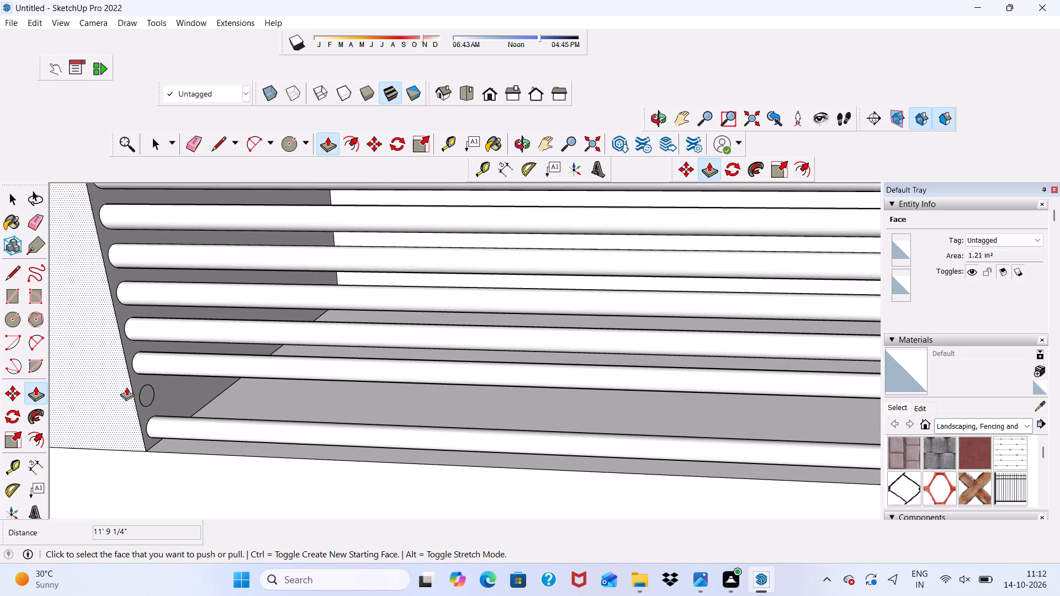
scroll(126, 387, up, 1)
click(147, 391)
scroll(185, 405, down, 5)
scroll(46, 352, down, 5)
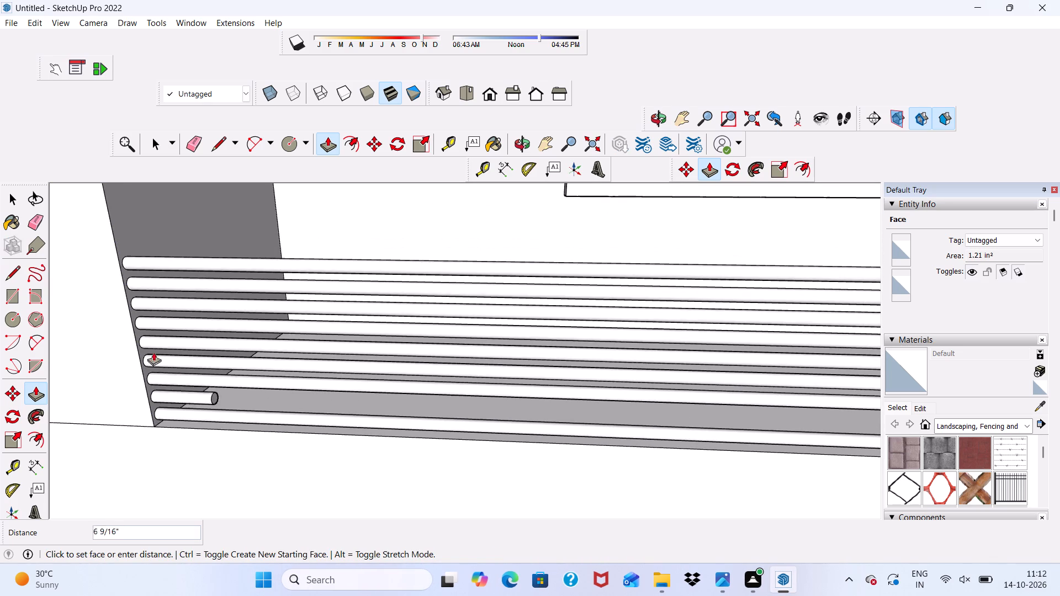
scroll(126, 357, down, 5)
scroll(45, 375, down, 17)
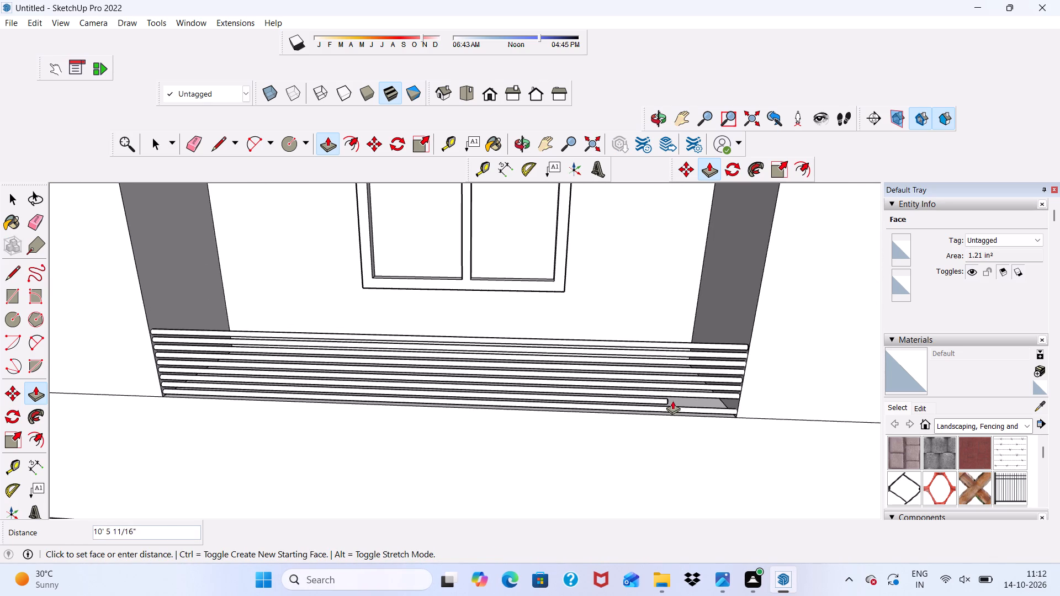
scroll(682, 402, up, 3)
scroll(746, 398, up, 3)
click(761, 400)
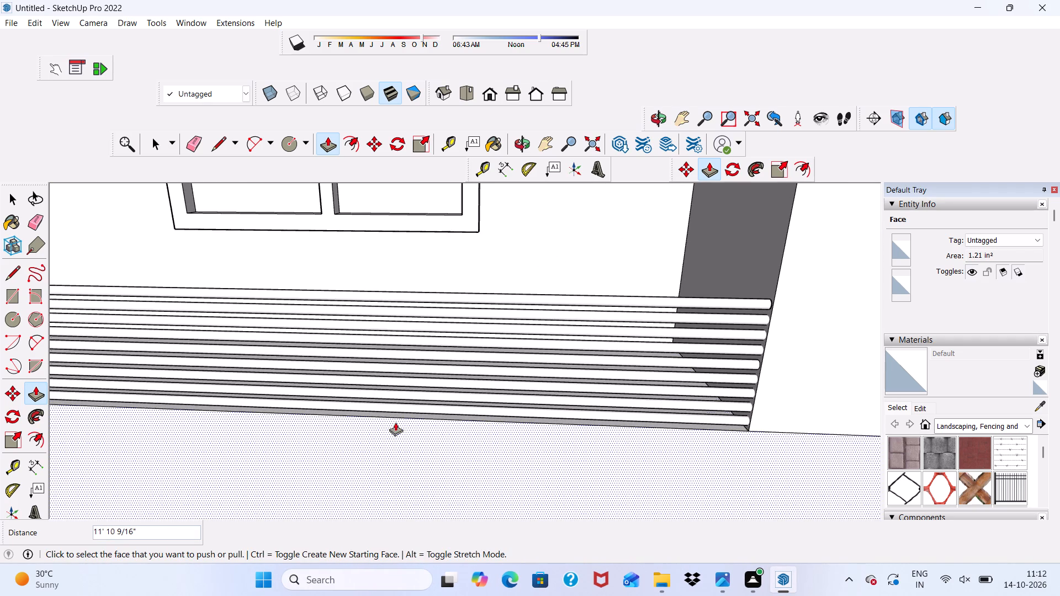
key(space)
scroll(441, 595, down, 4)
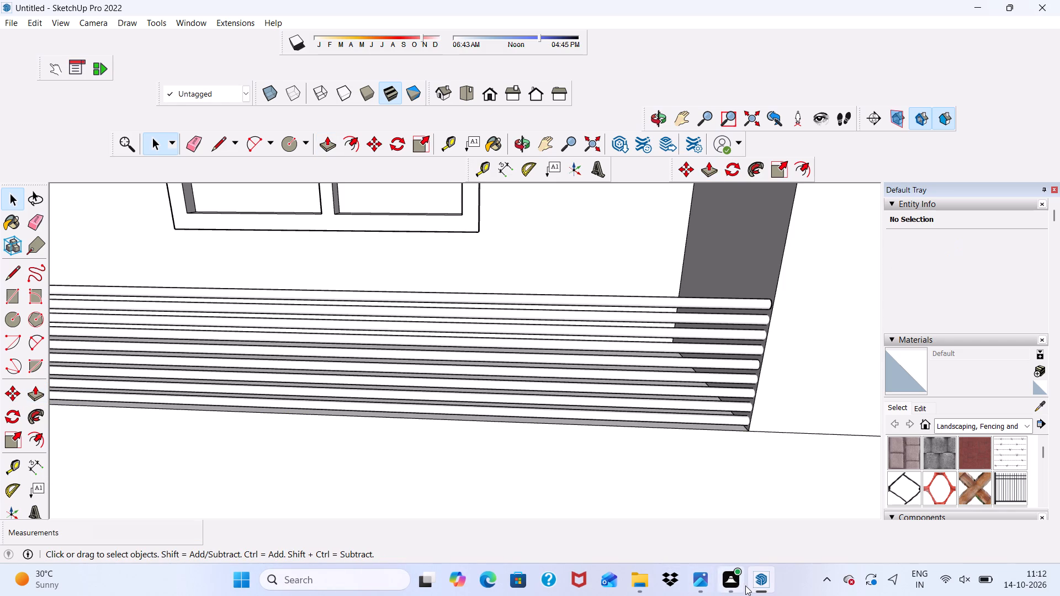
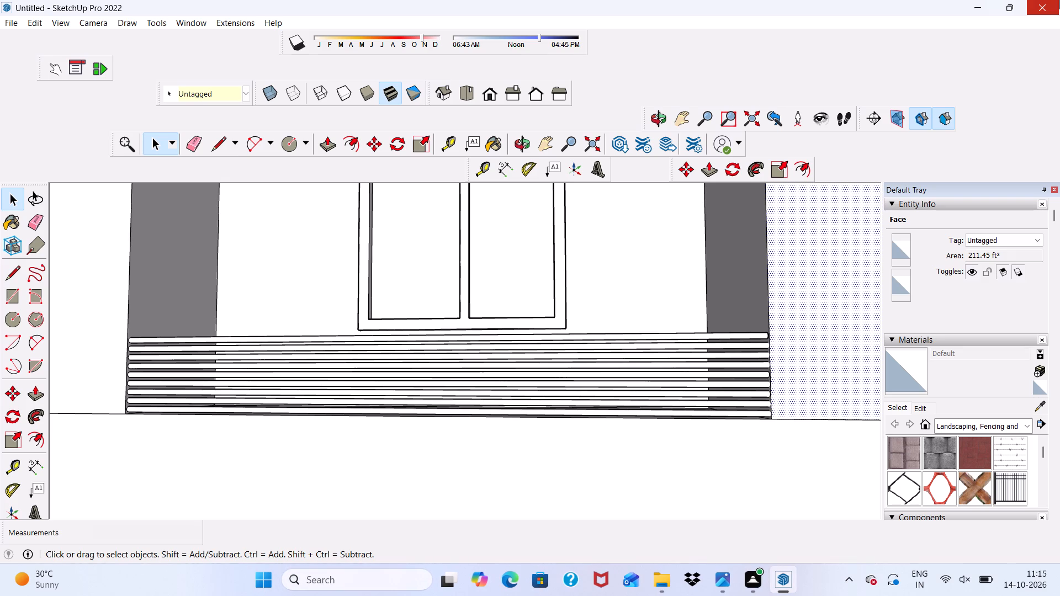
Delete the cylindrical face of the lowest balcony rail, just above the ledge.
scroll(1059, 0, up, 1)
scroll(559, 97, up, 1)
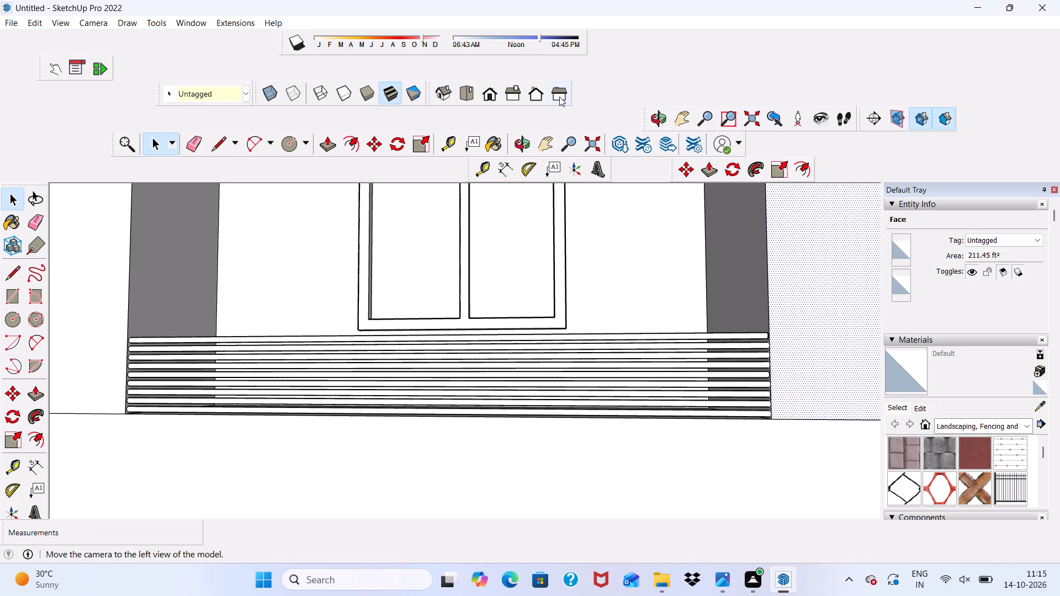
scroll(610, 28, down, 6)
scroll(523, 243, up, 1)
scroll(520, 241, down, 7)
middle_drag(508, 260, 474, 417)
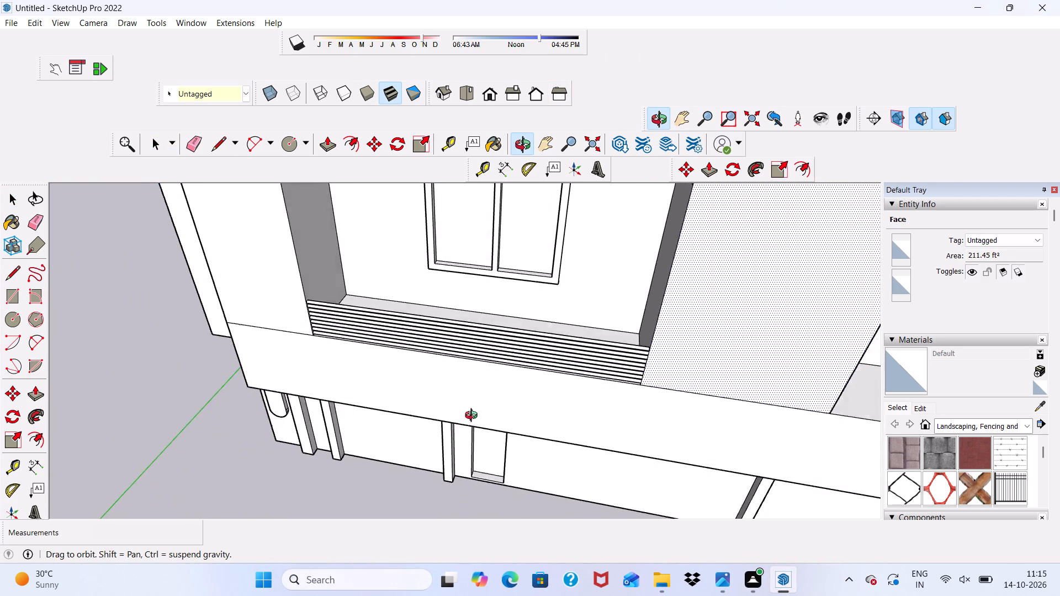
middle_drag(474, 417, 467, 425)
scroll(419, 331, up, 13)
scroll(310, 278, up, 5)
scroll(310, 278, down, 10)
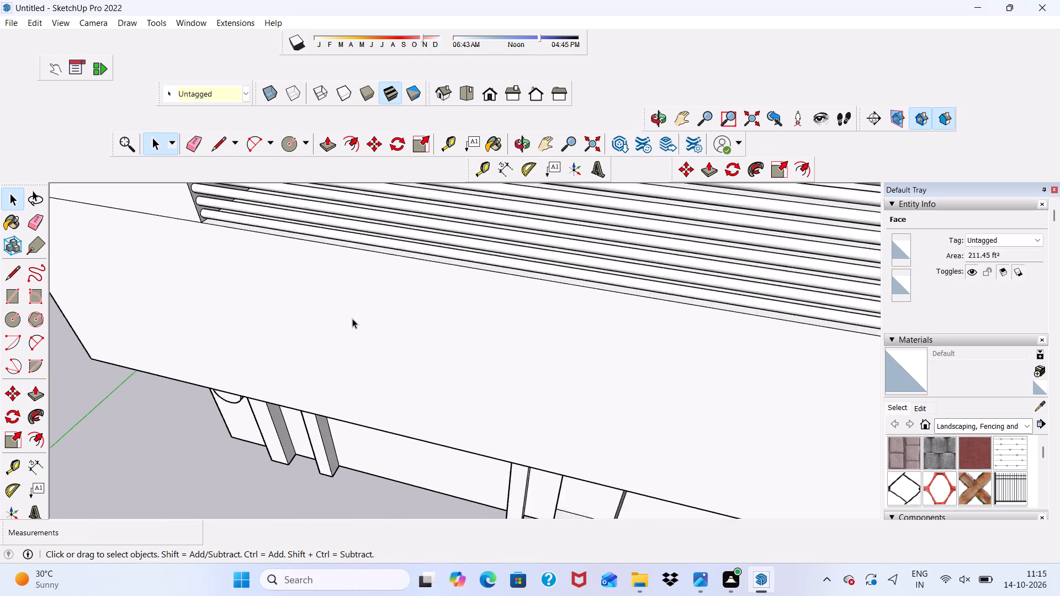
scroll(352, 318, down, 2)
middle_drag(351, 307, 377, 285)
scroll(377, 285, up, 6)
scroll(296, 219, up, 4)
scroll(244, 234, up, 2)
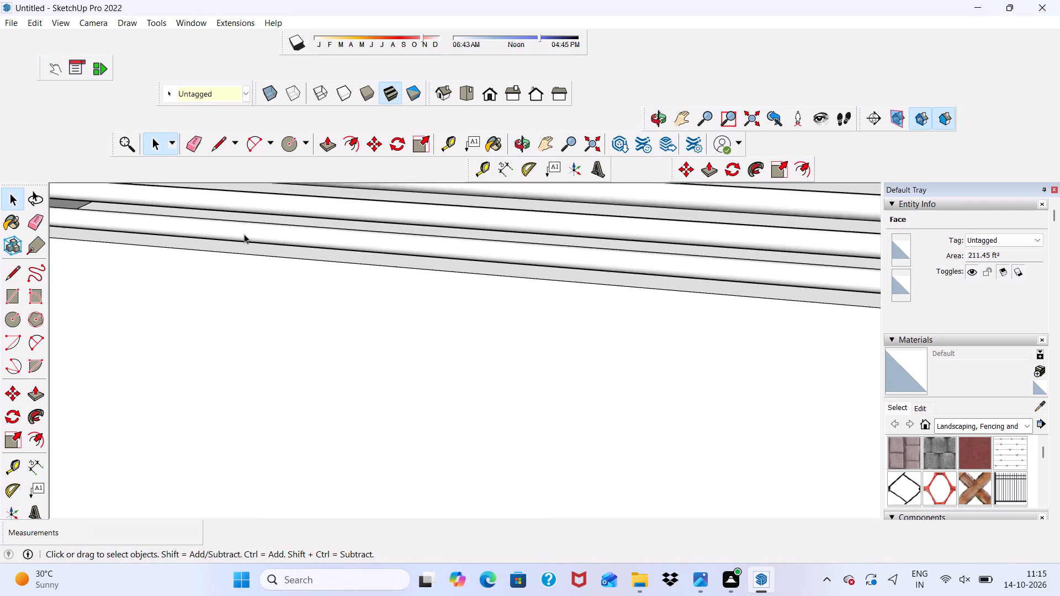
scroll(244, 234, up, 8)
click(266, 217)
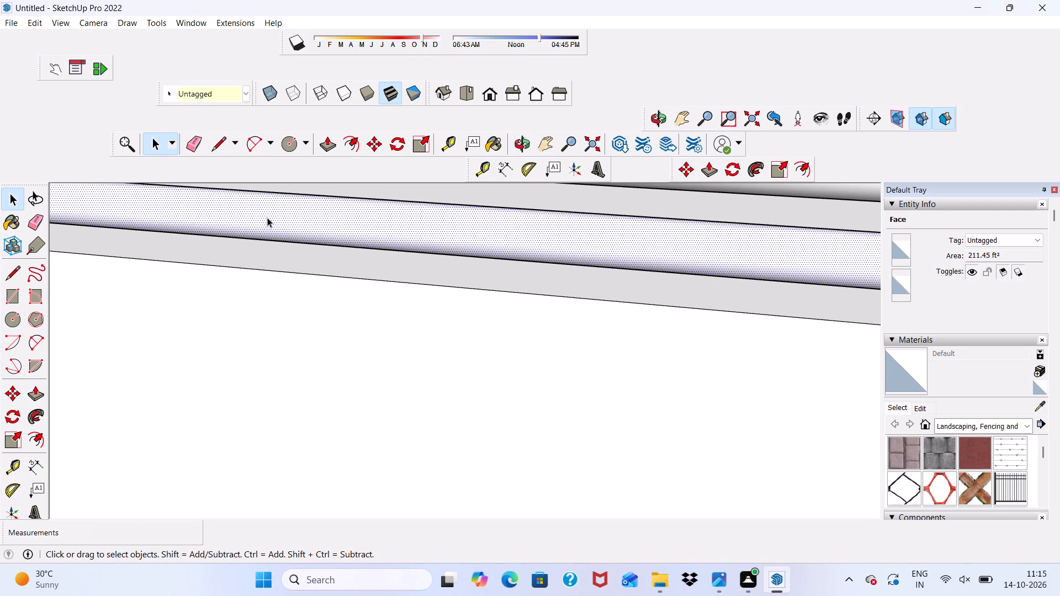
key(Delete)
Erase the leftover end circle of the deleted lowest rail on the near pier's inner side.
scroll(253, 263, down, 6)
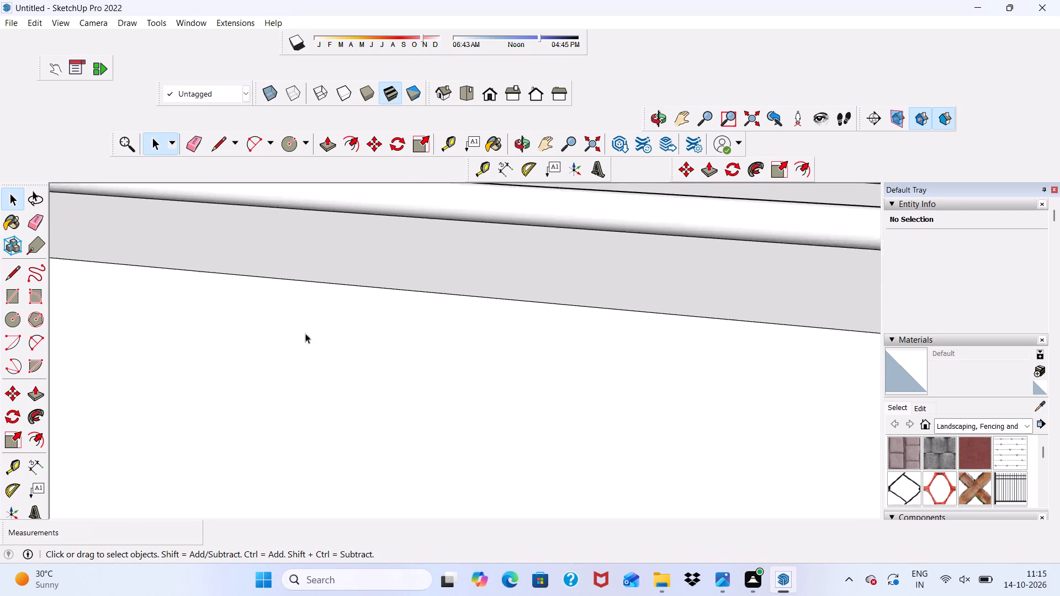
scroll(305, 333, down, 2)
scroll(323, 390, down, 10)
middle_drag(358, 313, 375, 198)
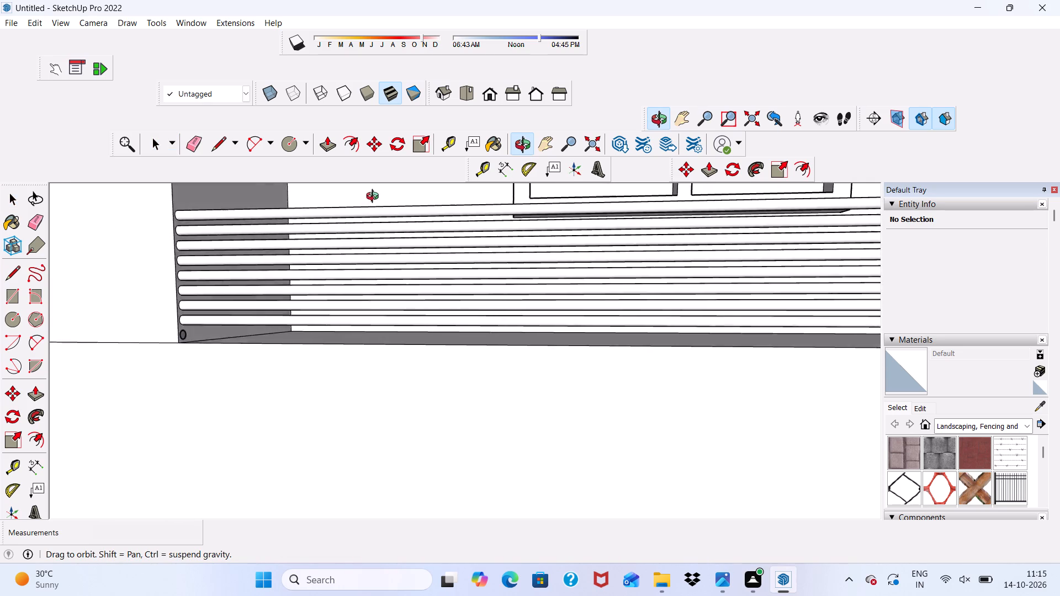
middle_drag(375, 198, 246, 293)
scroll(209, 127, up, 5)
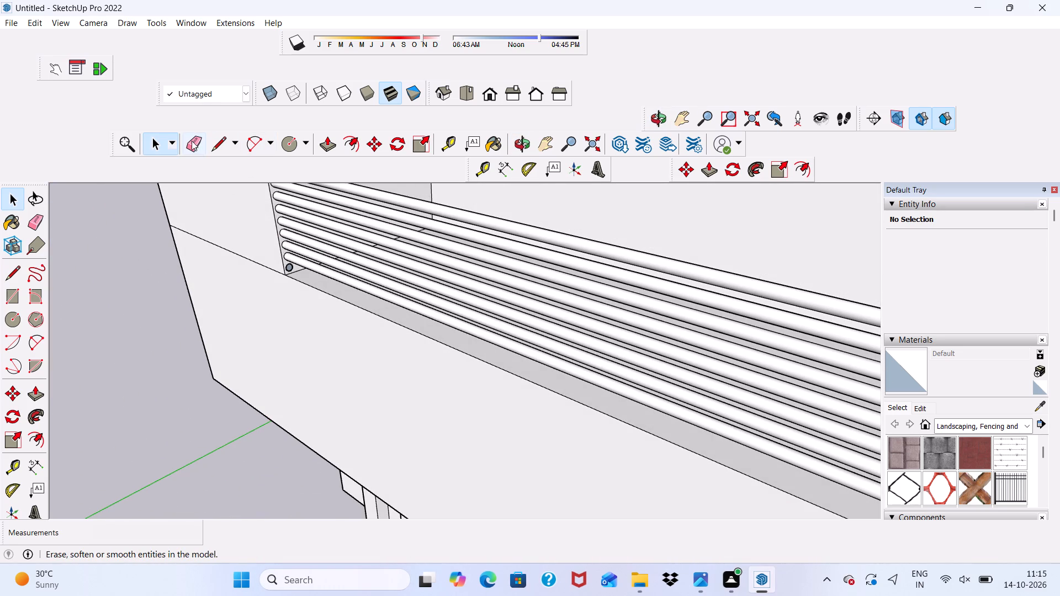
click(191, 139)
scroll(272, 270, up, 12)
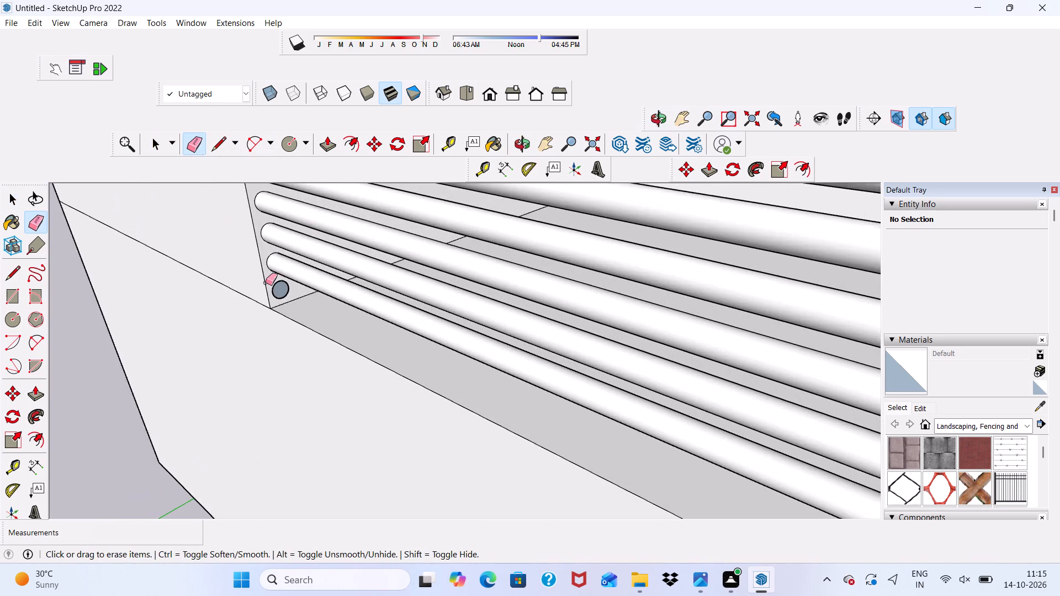
scroll(266, 283, up, 10)
drag(289, 270, 289, 277)
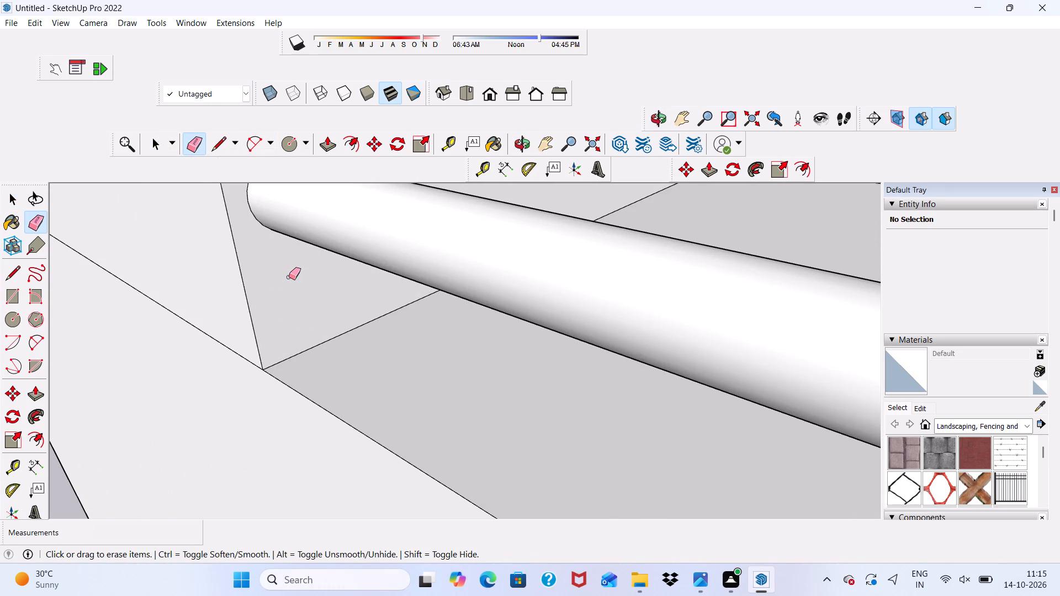
scroll(283, 276, down, 4)
key(space)
Draw a circle of about 0.78 in² on the balcony floor in front of the rails, close to the near pier.
scroll(279, 167, up, 3)
click(291, 151)
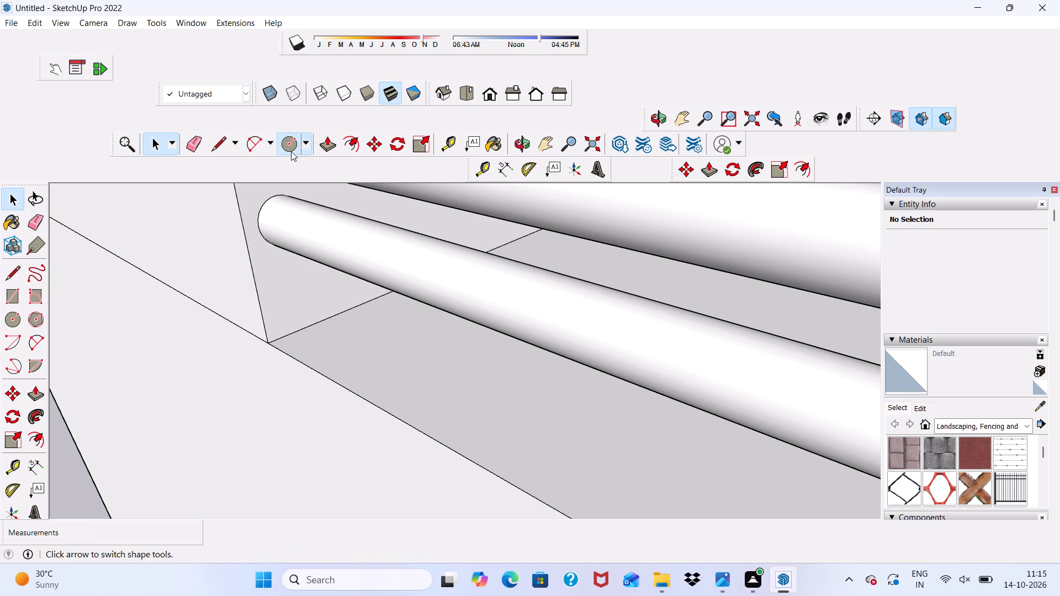
click(491, 433)
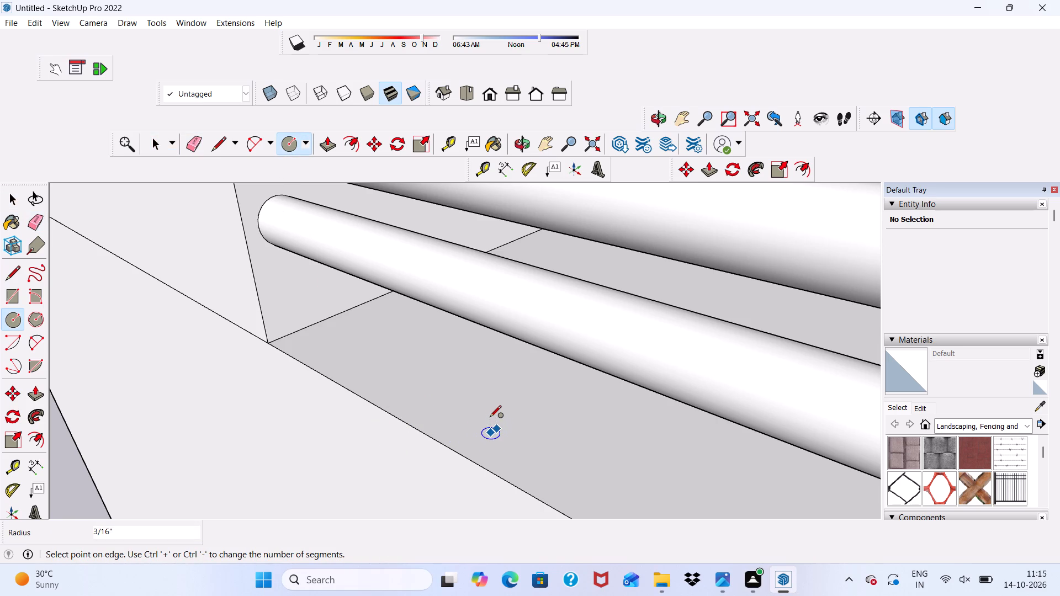
click(490, 418)
key(space)
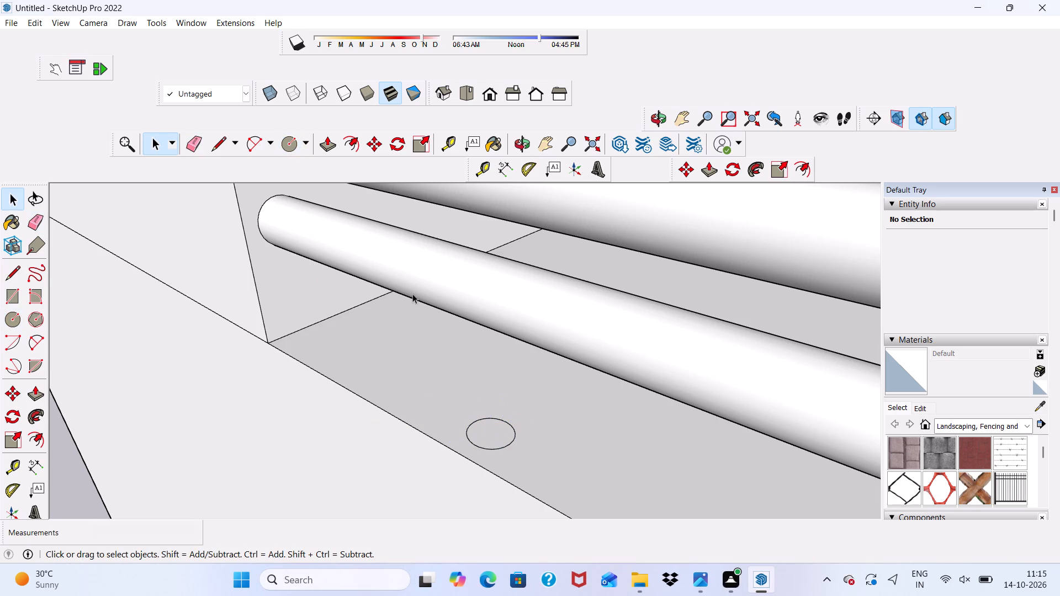
Copy the floor circle with its face about 10 3/4" along the balcony floor, parallel to the rails.
scroll(509, 492, down, 12)
middle_drag(477, 521, 660, 522)
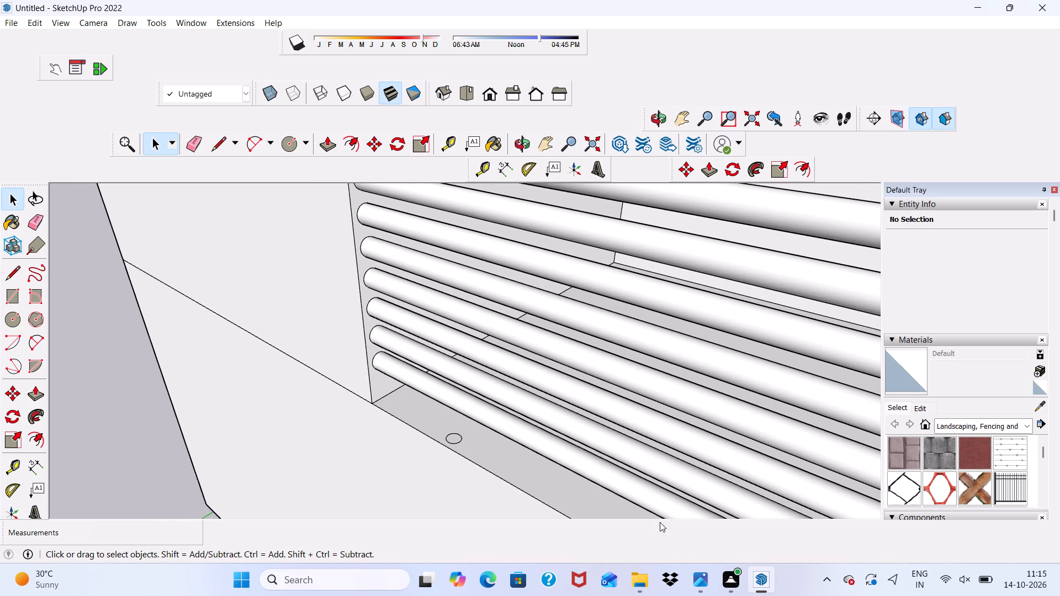
middle_drag(660, 522, 699, 539)
scroll(370, 292, down, 7)
middle_drag(378, 408, 563, 462)
scroll(482, 393, up, 5)
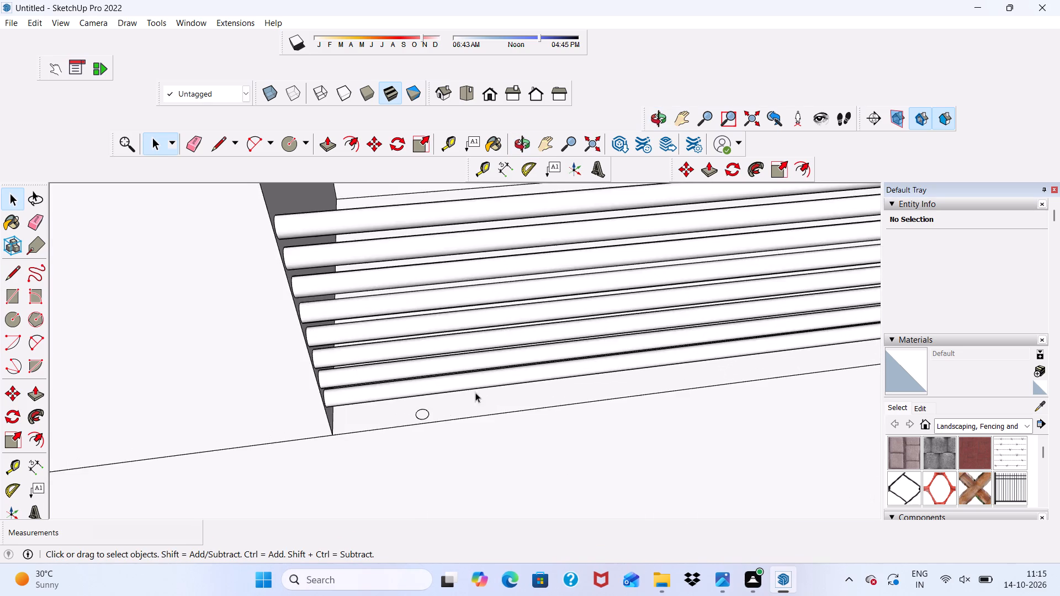
scroll(475, 392, up, 9)
double_click(405, 428)
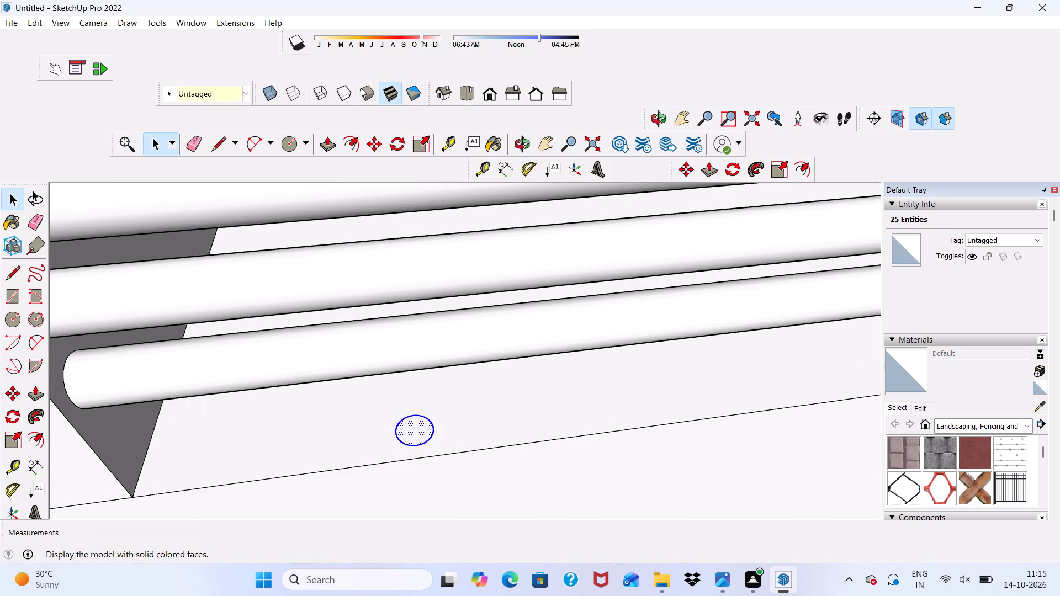
click(374, 141)
click(418, 438)
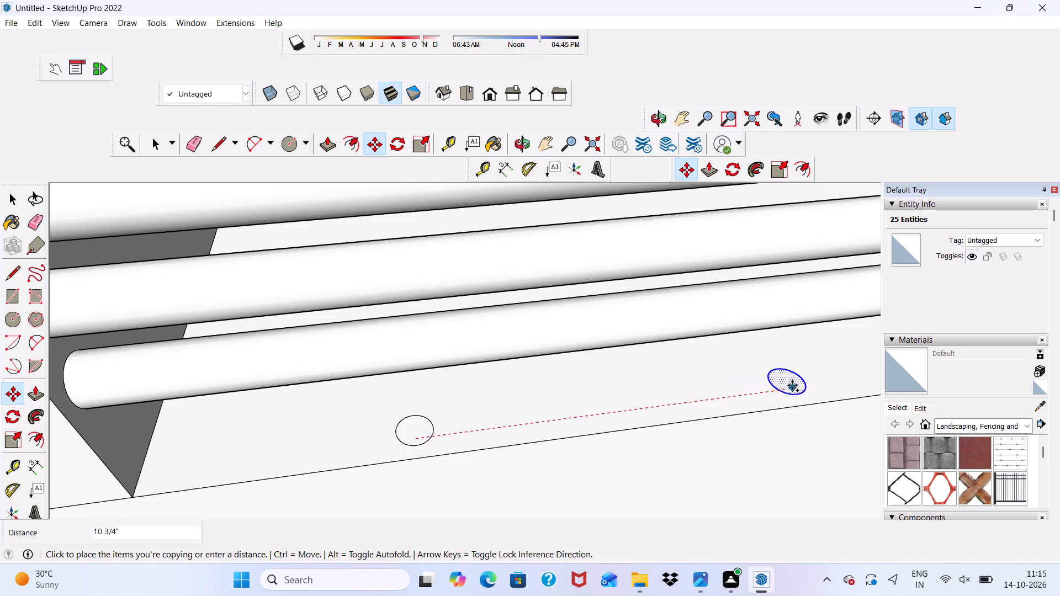
click(794, 385)
key(space)
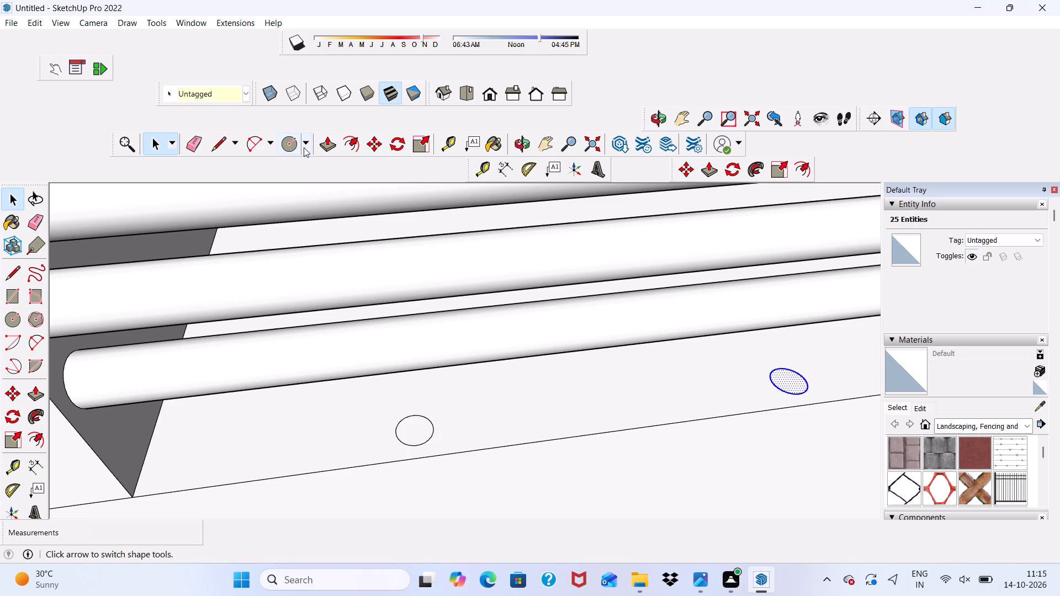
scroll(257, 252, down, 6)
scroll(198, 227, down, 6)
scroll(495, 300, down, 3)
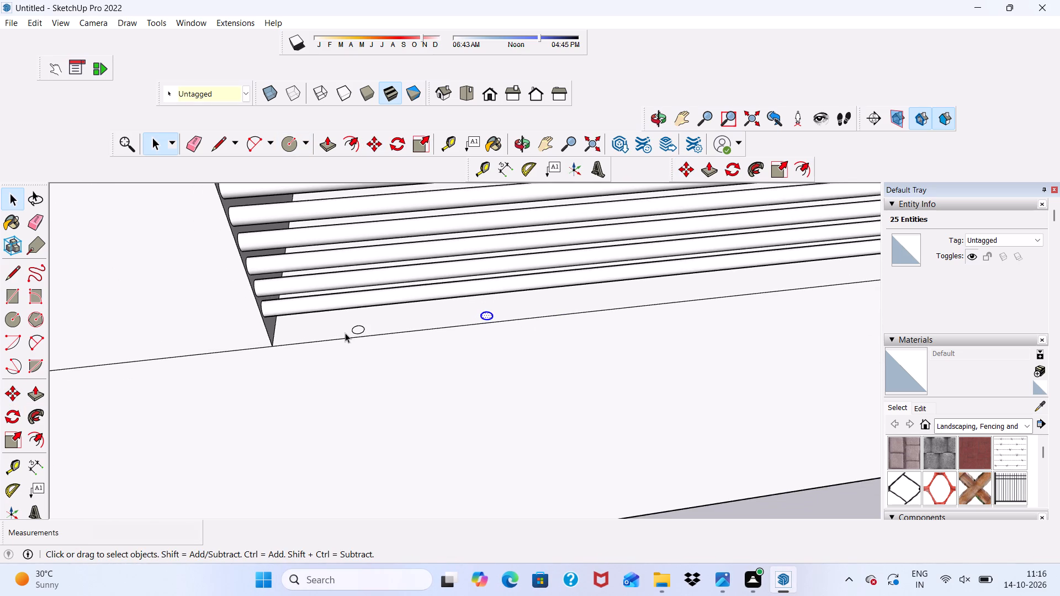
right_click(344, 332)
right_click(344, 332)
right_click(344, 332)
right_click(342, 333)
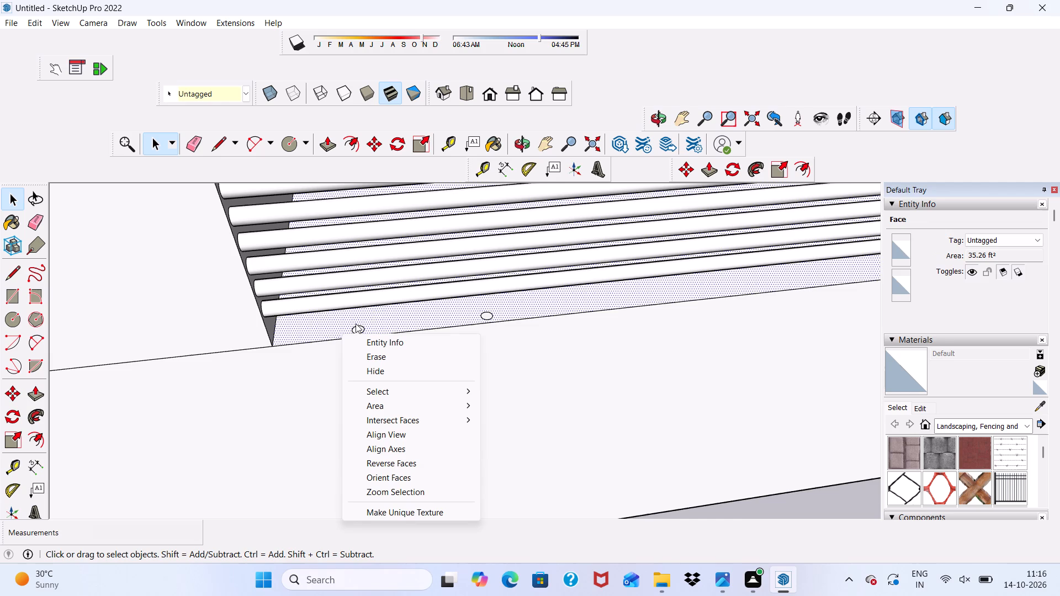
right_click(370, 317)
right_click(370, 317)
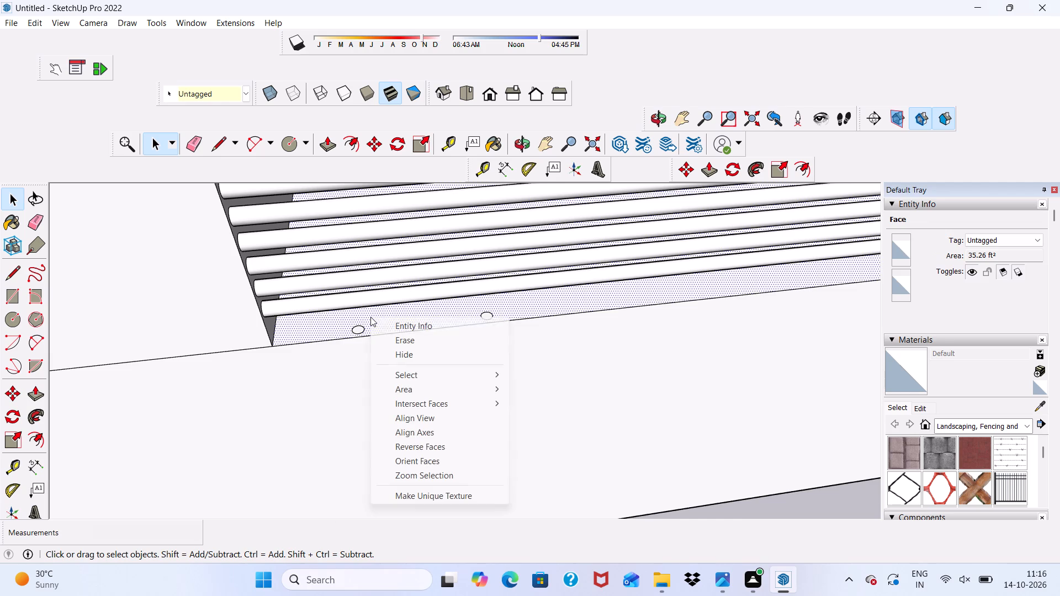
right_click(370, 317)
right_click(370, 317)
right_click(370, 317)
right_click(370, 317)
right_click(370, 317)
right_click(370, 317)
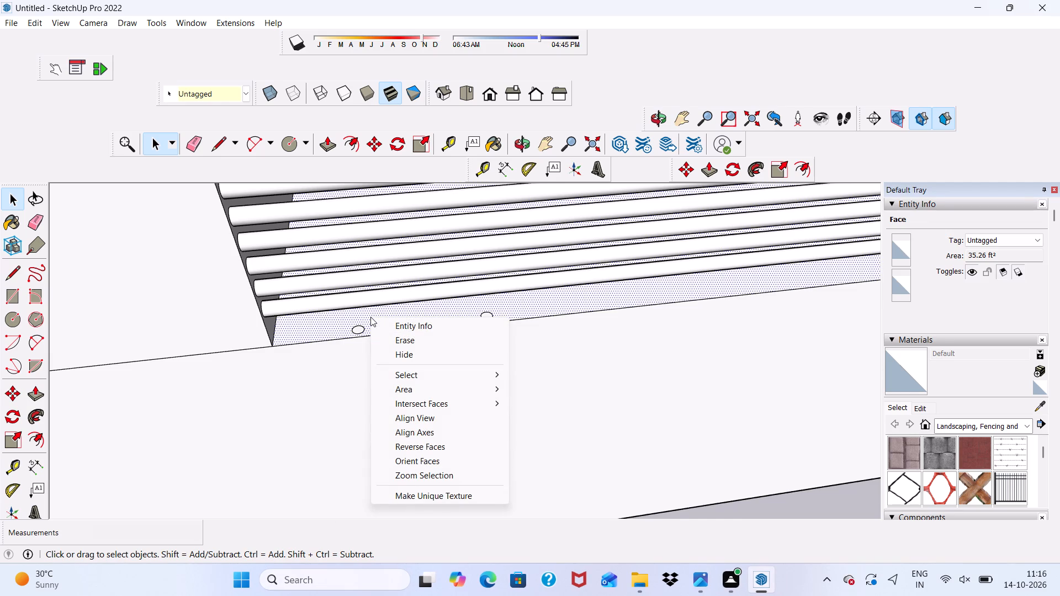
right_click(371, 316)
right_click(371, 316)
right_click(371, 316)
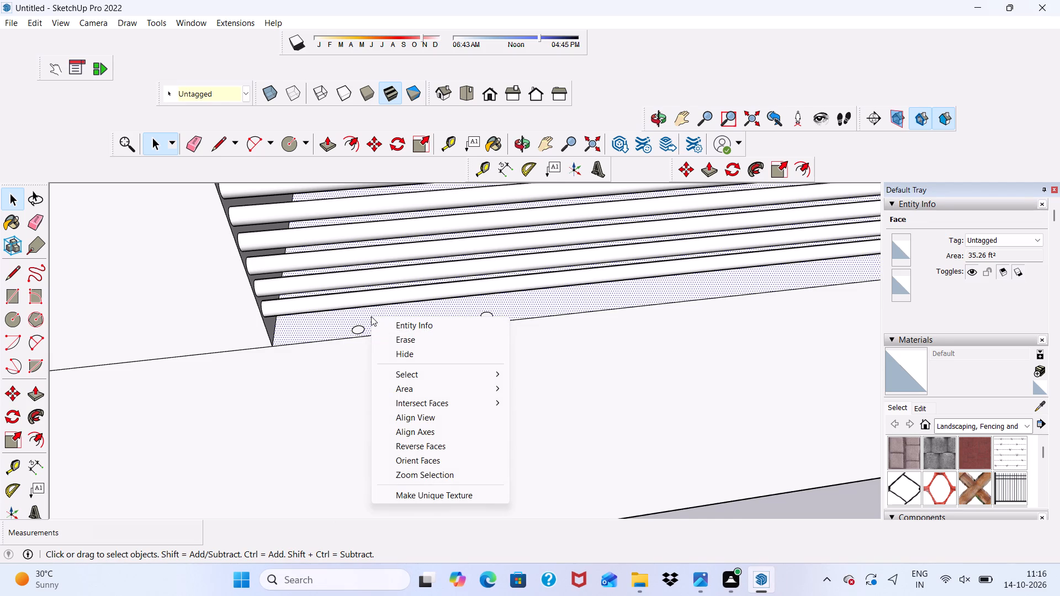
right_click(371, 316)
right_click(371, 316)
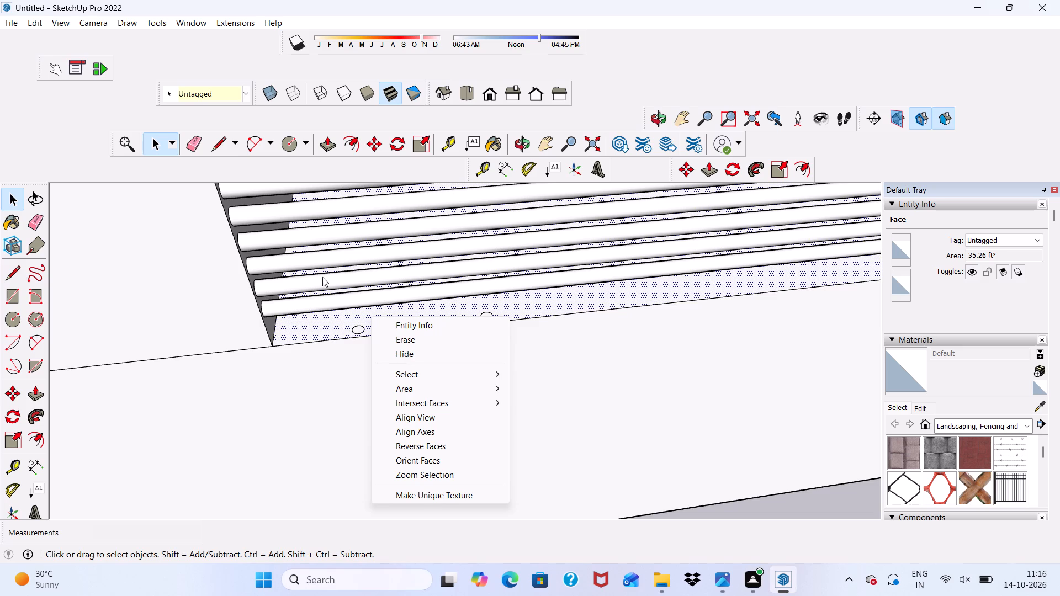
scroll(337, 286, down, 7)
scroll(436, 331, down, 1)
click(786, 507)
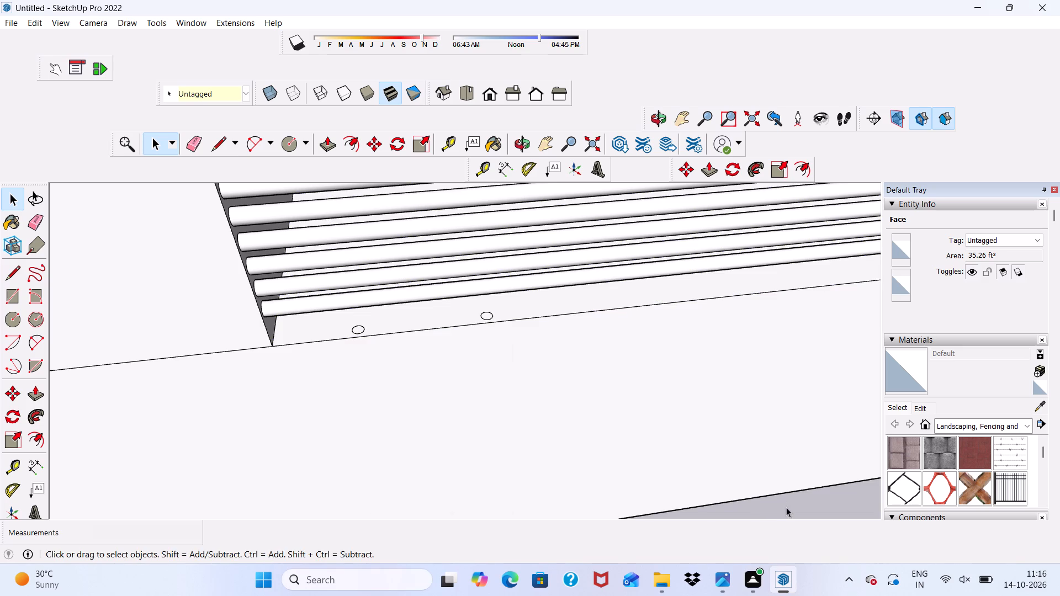
Push/Pull the floor circle nearest the pier up 1' 6 7/16" past the top rail as a vertical post, and end the command.
click(328, 145)
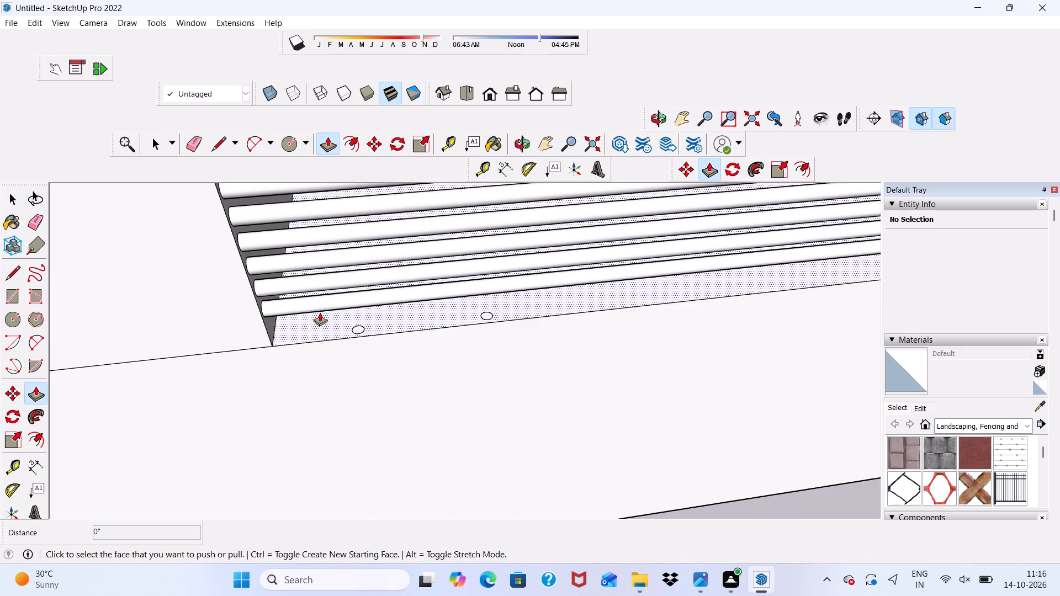
scroll(321, 312, up, 5)
scroll(367, 348, up, 5)
scroll(379, 321, down, 1)
click(377, 333)
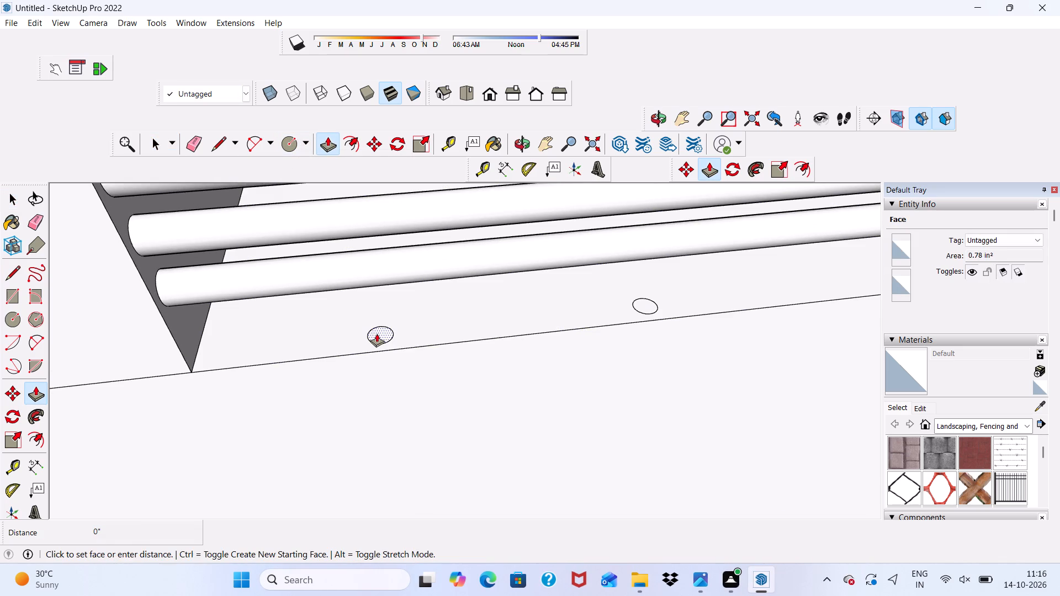
scroll(365, 244, down, 6)
scroll(377, 206, down, 17)
scroll(457, 196, down, 5)
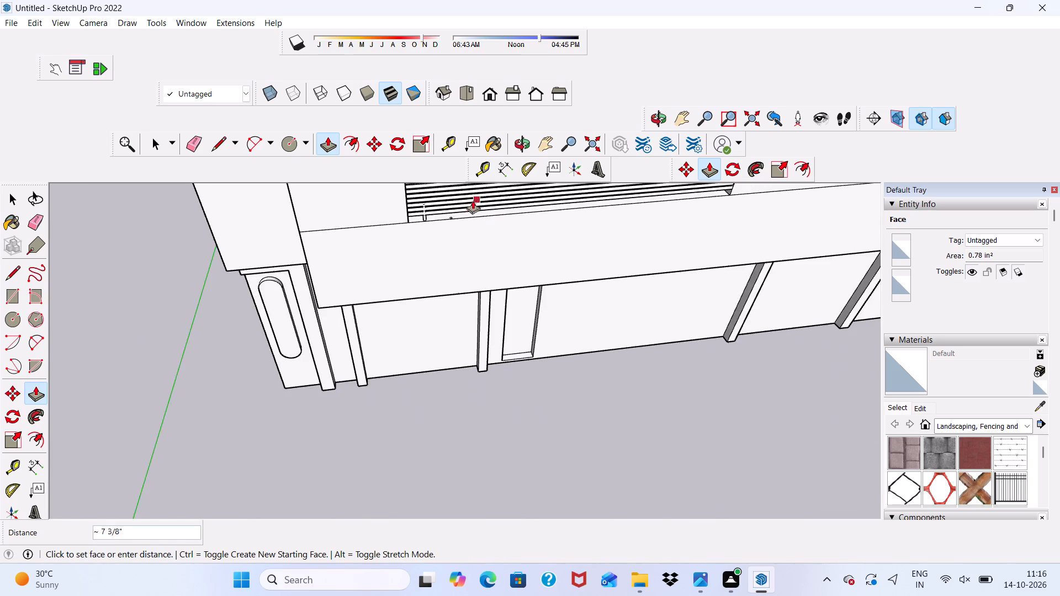
scroll(473, 200, down, 9)
scroll(459, 182, up, 20)
scroll(459, 182, up, 3)
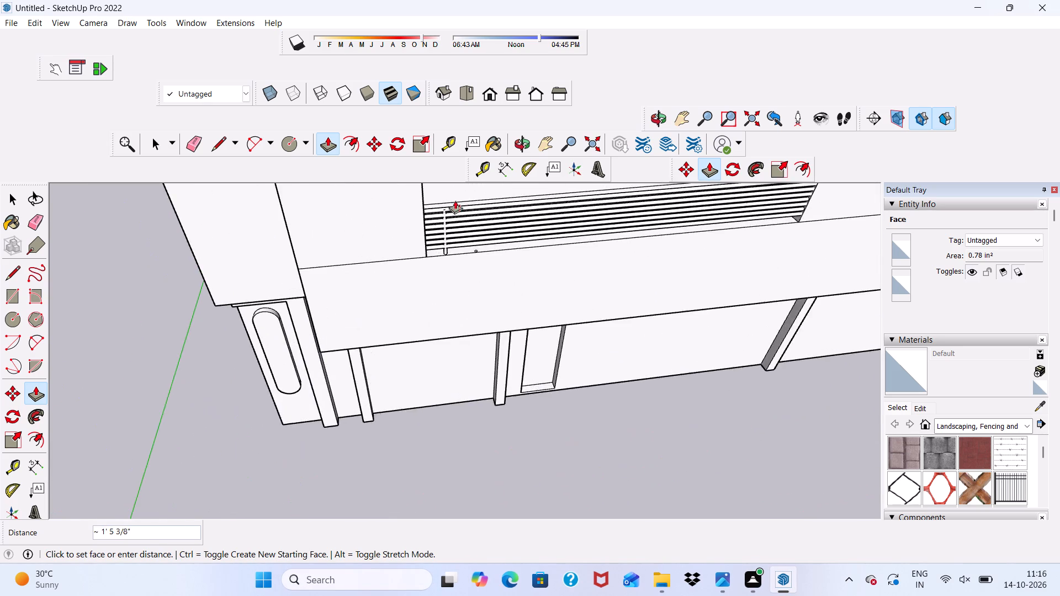
scroll(455, 200, up, 8)
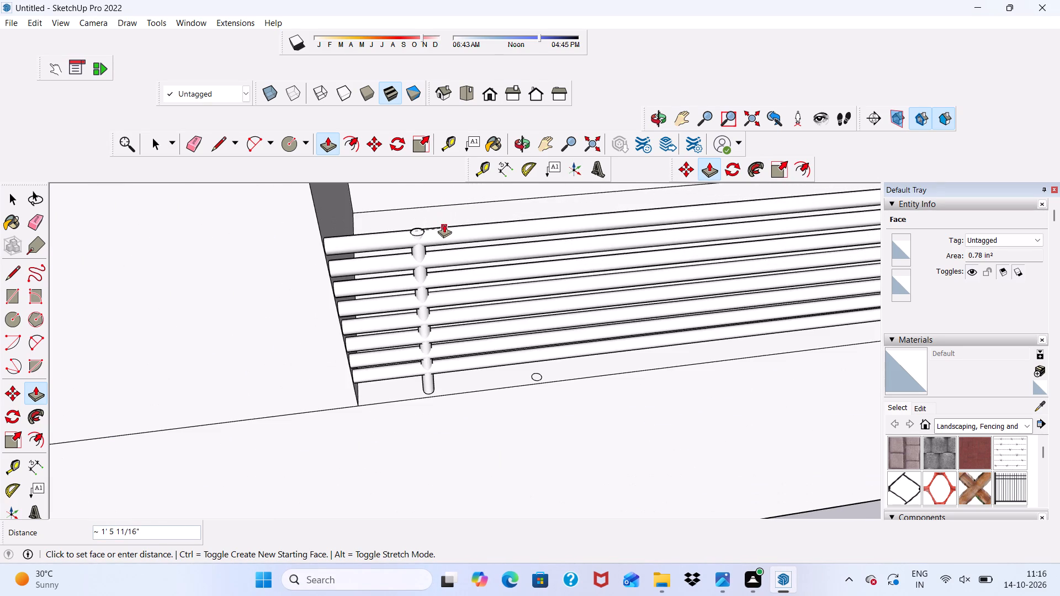
click(431, 221)
scroll(433, 223, down, 5)
middle_drag(433, 251, 417, 206)
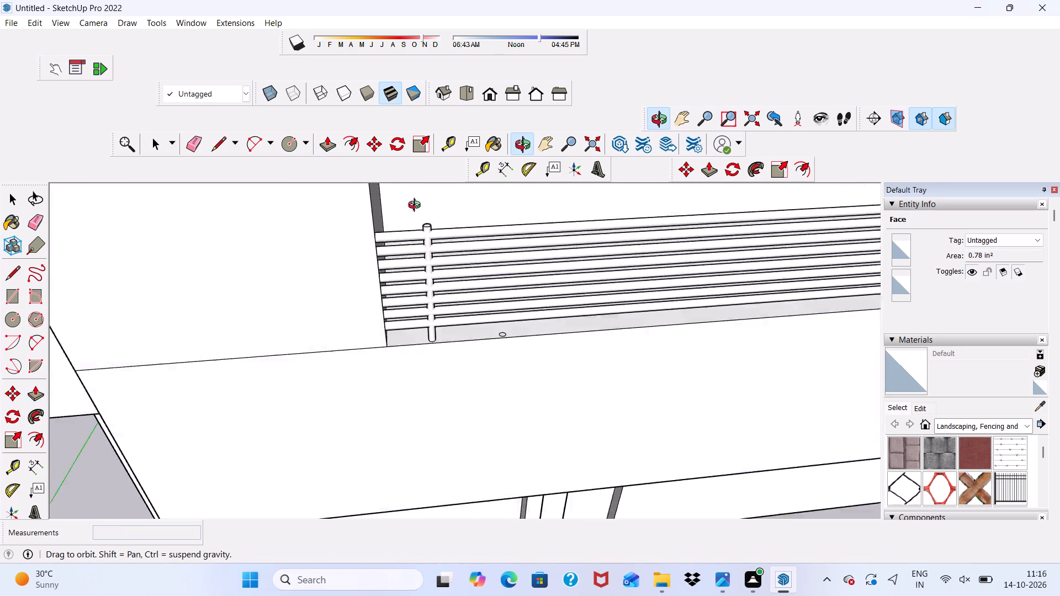
middle_drag(417, 206, 363, 163)
scroll(494, 312, up, 4)
scroll(534, 378, up, 5)
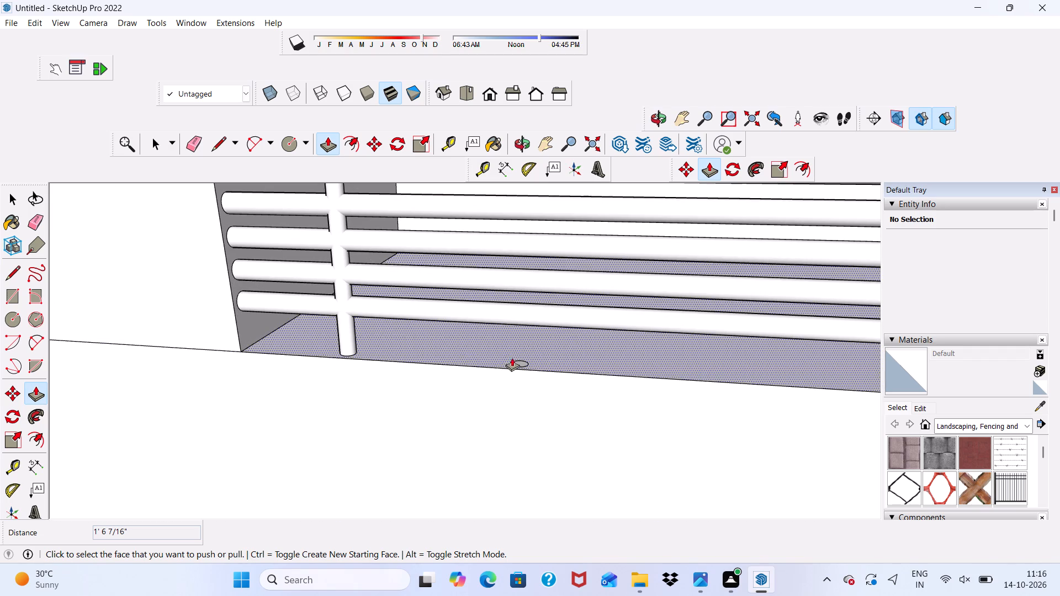
scroll(346, 313, down, 5)
key(space)
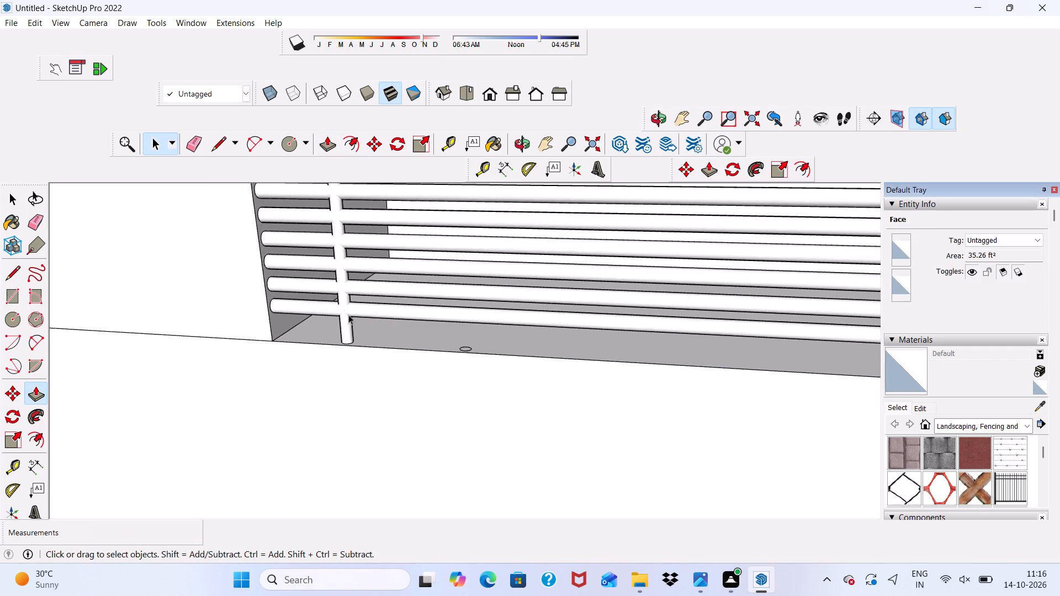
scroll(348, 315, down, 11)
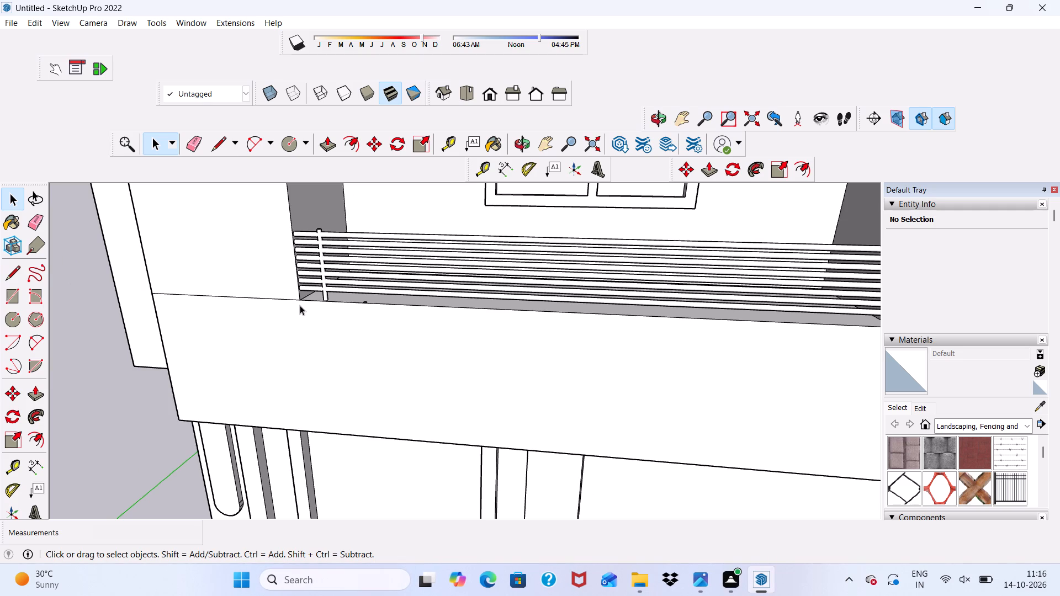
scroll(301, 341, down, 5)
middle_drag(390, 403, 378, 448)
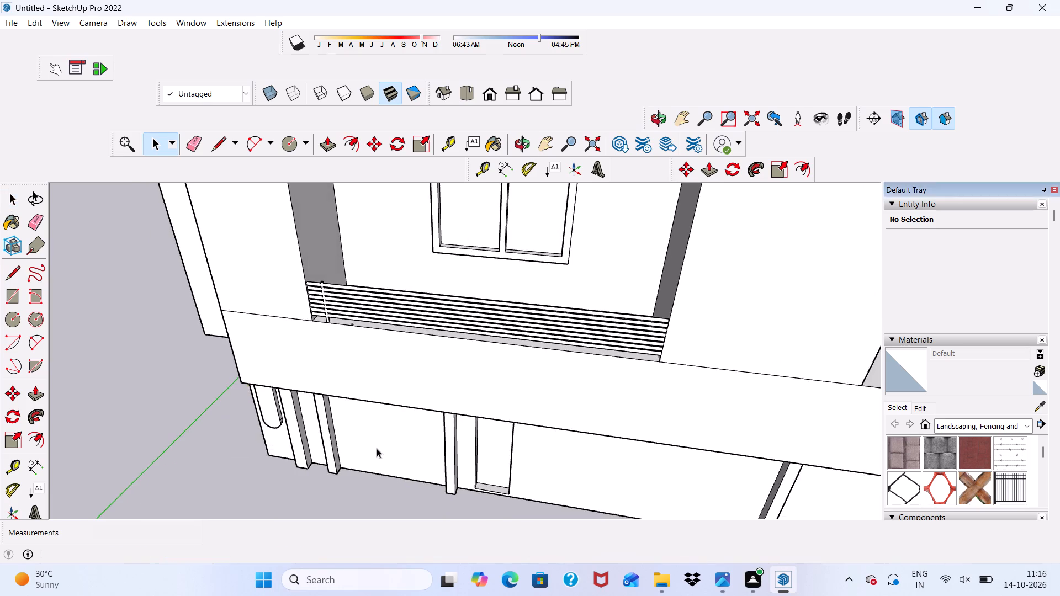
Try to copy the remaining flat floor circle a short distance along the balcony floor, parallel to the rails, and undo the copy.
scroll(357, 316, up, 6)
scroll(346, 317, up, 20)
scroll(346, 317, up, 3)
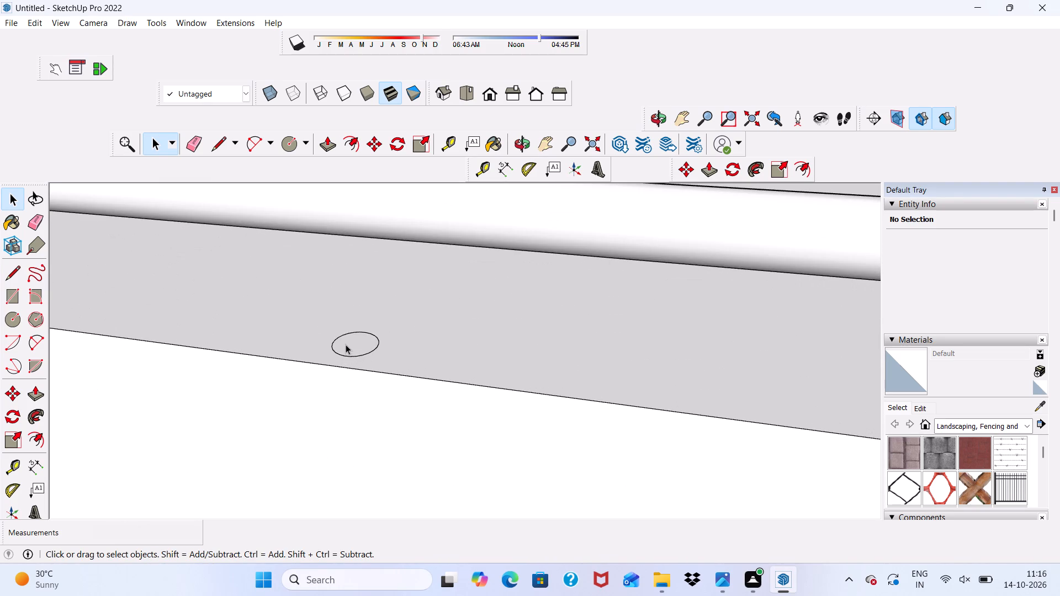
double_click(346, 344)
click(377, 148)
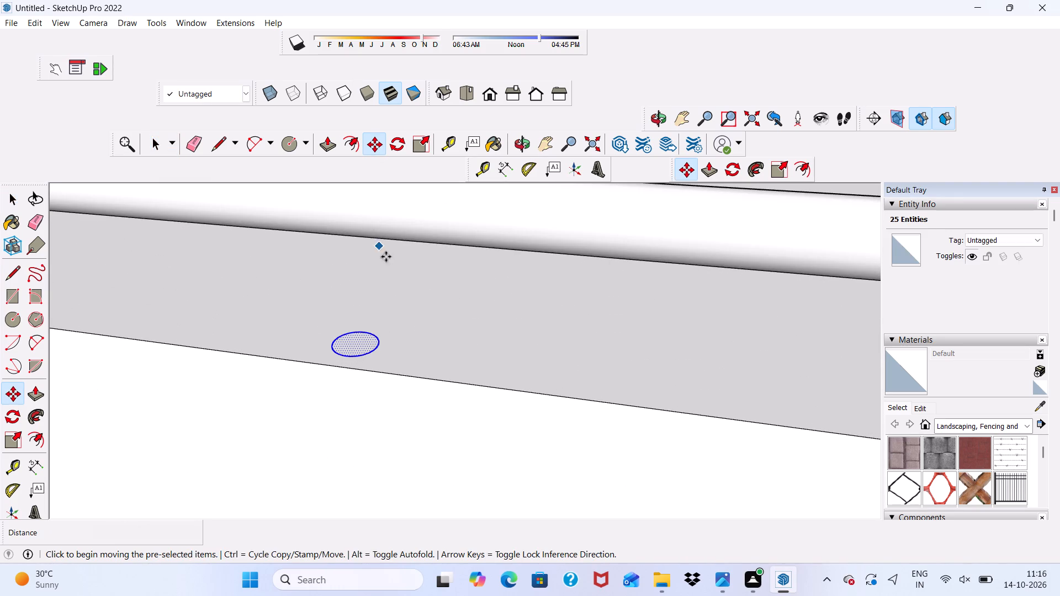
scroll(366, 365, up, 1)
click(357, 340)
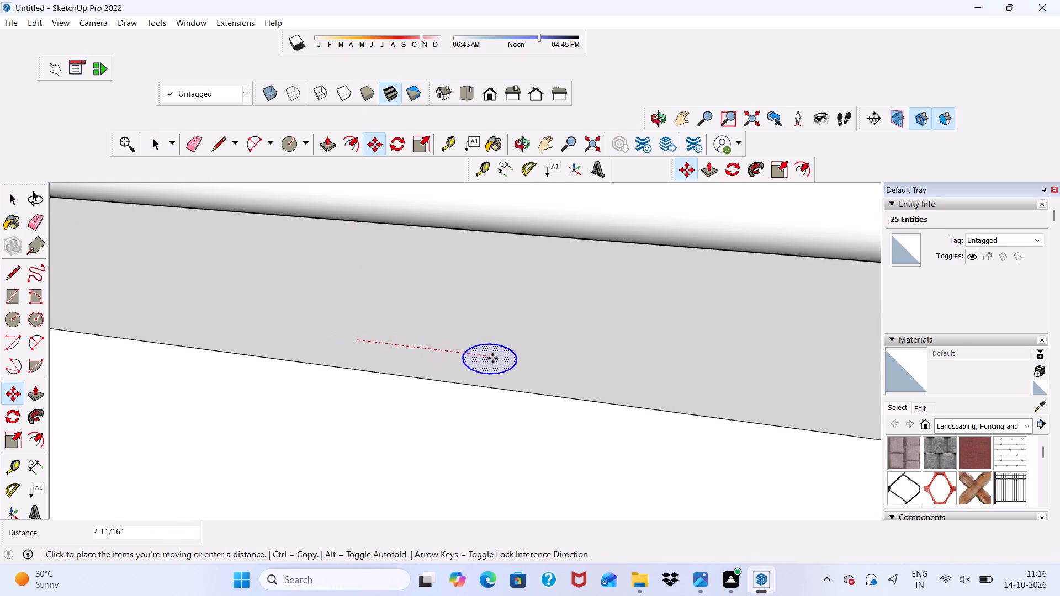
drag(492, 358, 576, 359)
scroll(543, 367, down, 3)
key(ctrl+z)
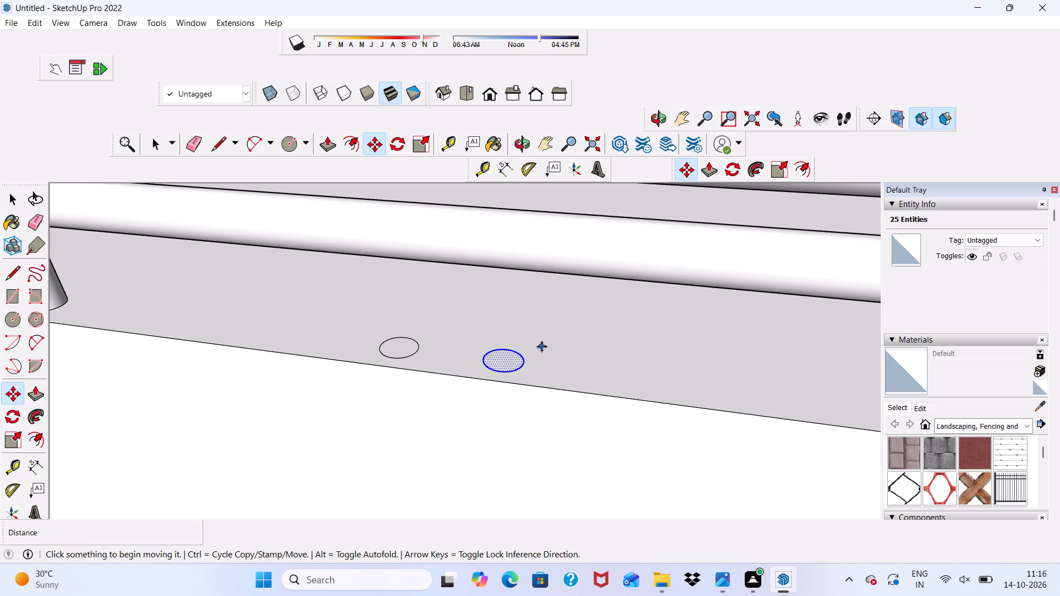
Copy the flat floor circle about 8 9/16" along the balcony floor, away from the near post, and multiply it into five equally spaced copies.
scroll(394, 348, up, 1)
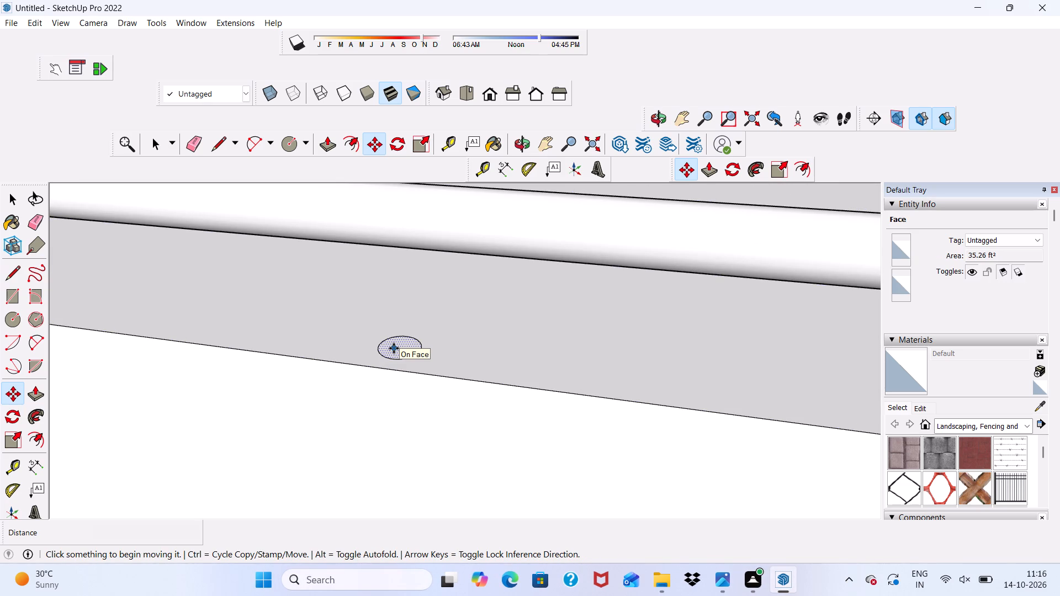
click(392, 349)
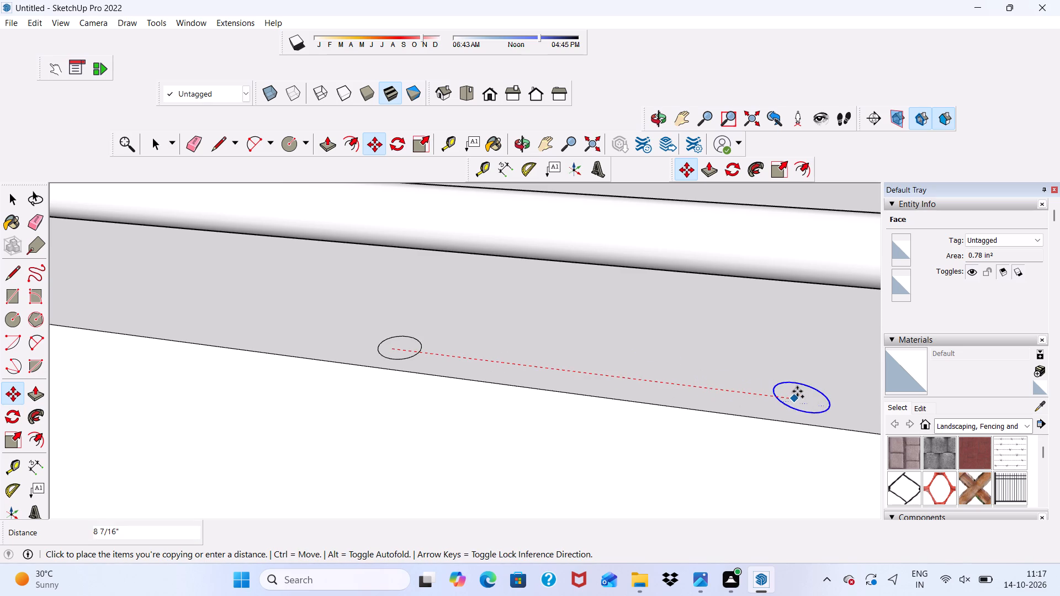
click(801, 406)
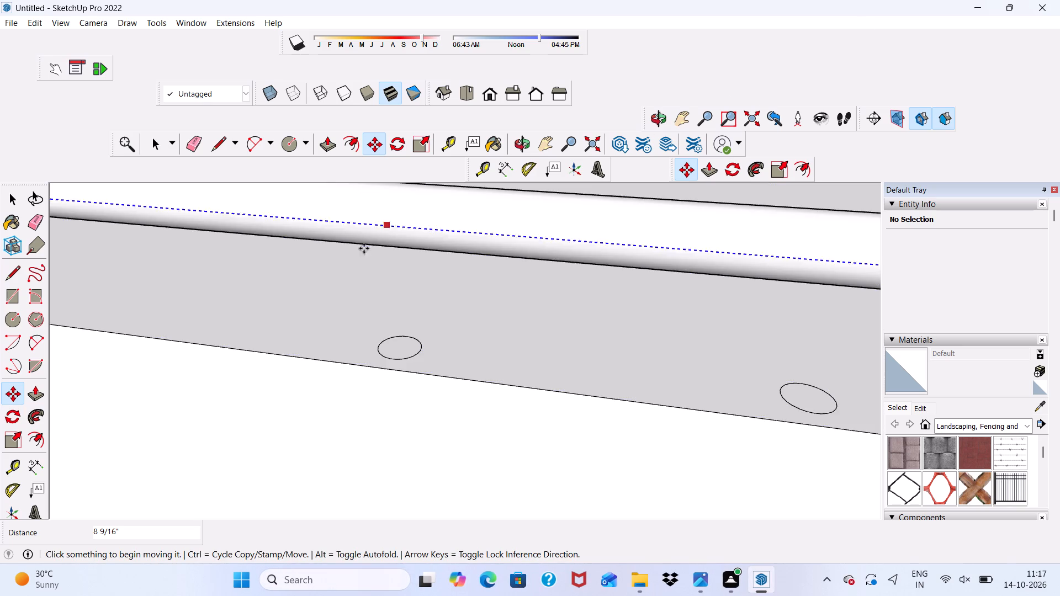
scroll(448, 271, down, 12)
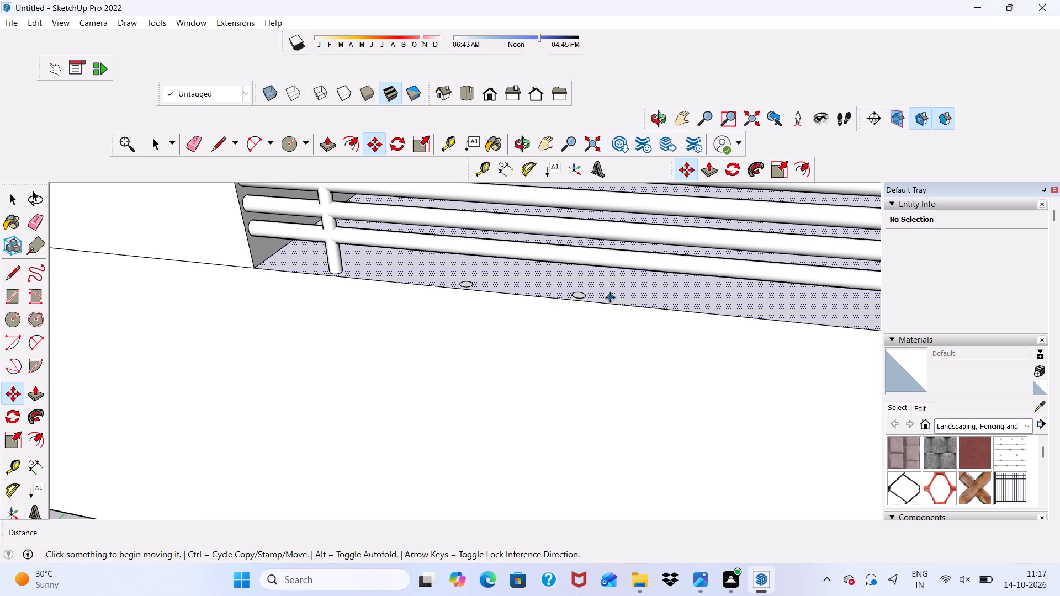
key(shift+asterisk)
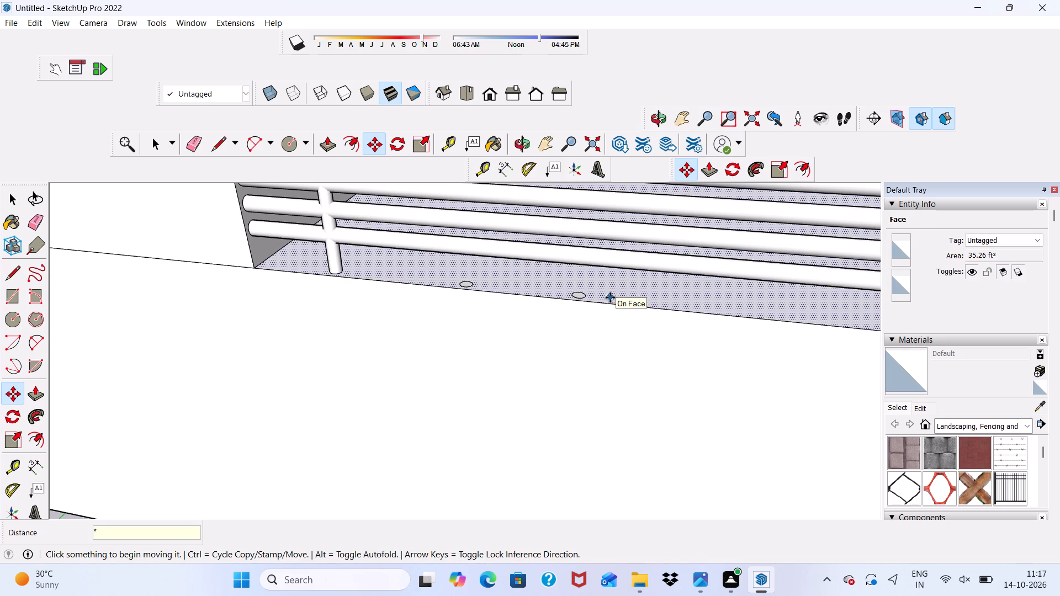
key(5)
key(Return)
Examine how far the row of floor circles extends along the balcony in front of the rails.
scroll(626, 288, down, 2)
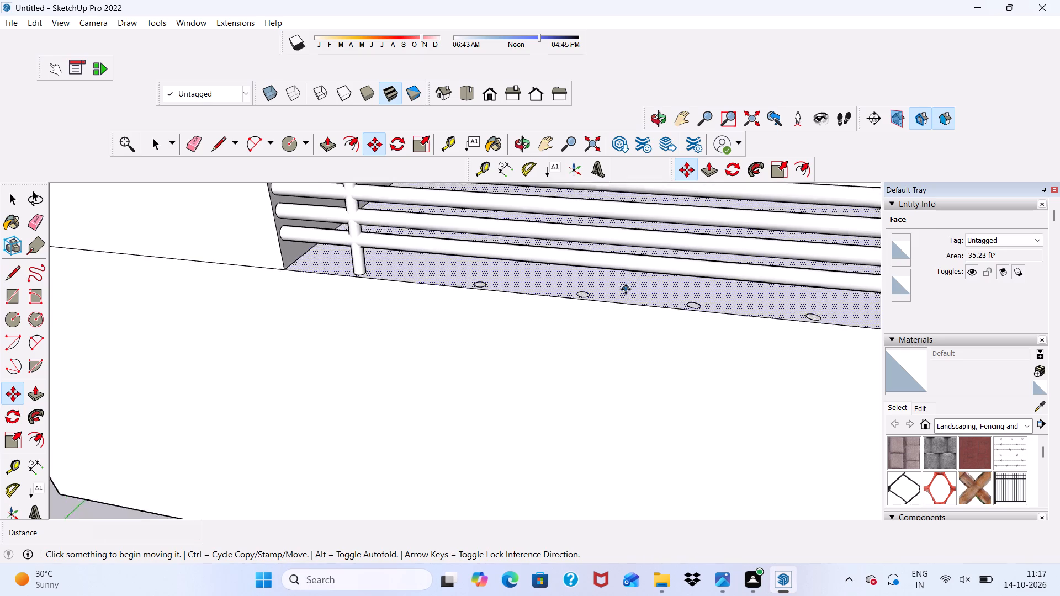
scroll(626, 289, down, 9)
scroll(780, 308, up, 6)
scroll(556, 324, down, 10)
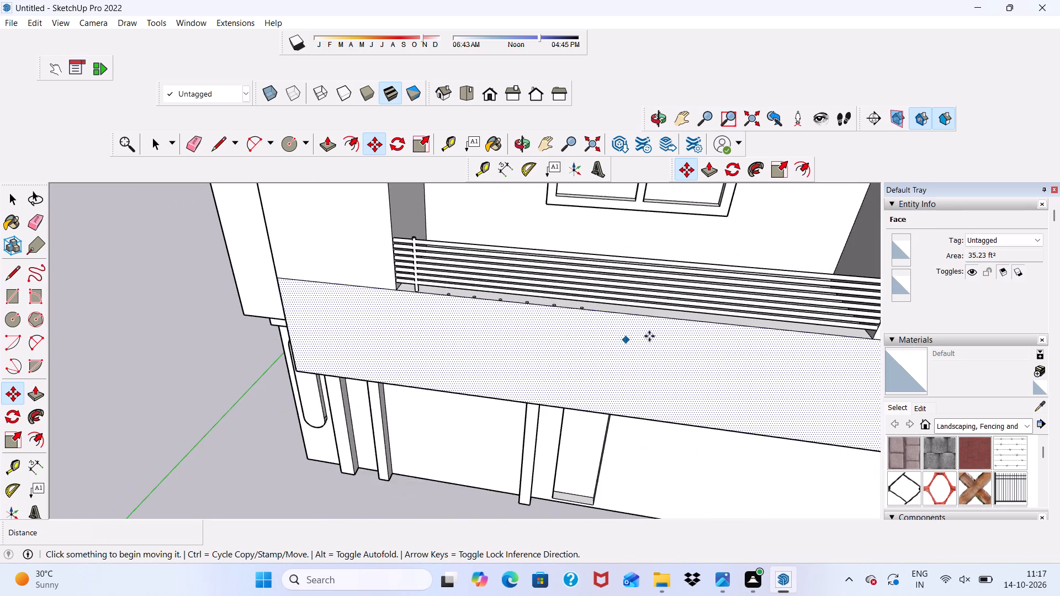
scroll(655, 329, up, 5)
scroll(472, 328, up, 11)
scroll(336, 262, up, 5)
scroll(342, 260, down, 6)
middle_drag(384, 288, 319, 263)
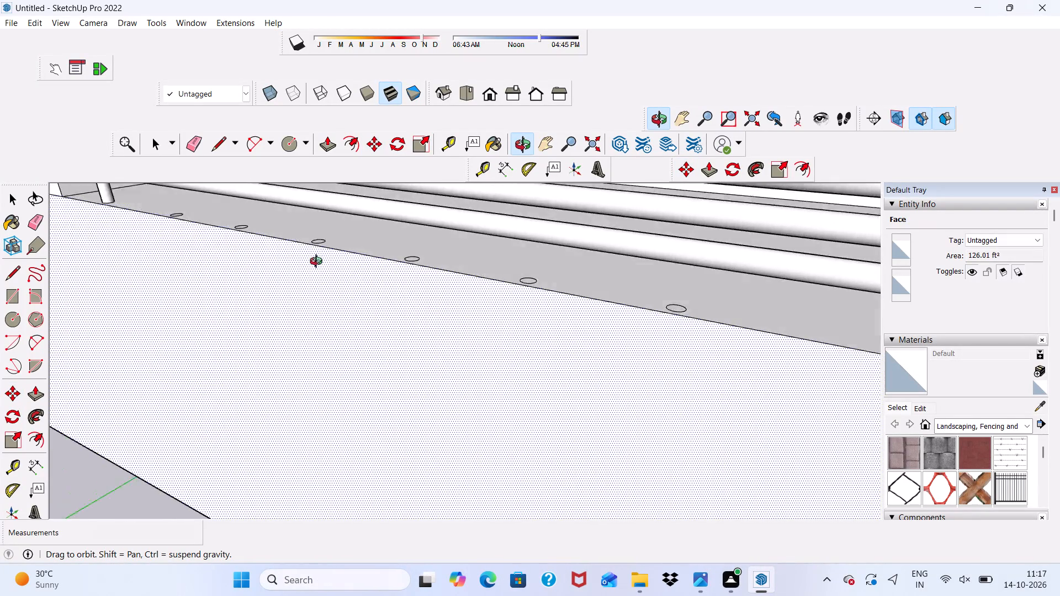
middle_drag(319, 263, 454, 294)
scroll(407, 309, down, 10)
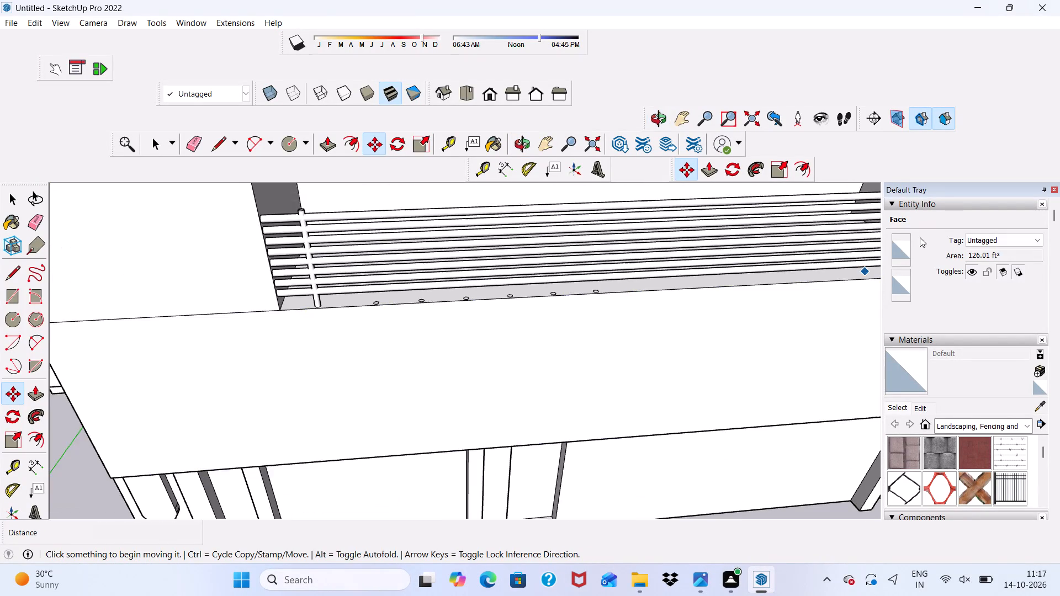
scroll(920, 237, down, 3)
middle_drag(398, 372, 283, 431)
scroll(409, 282, up, 6)
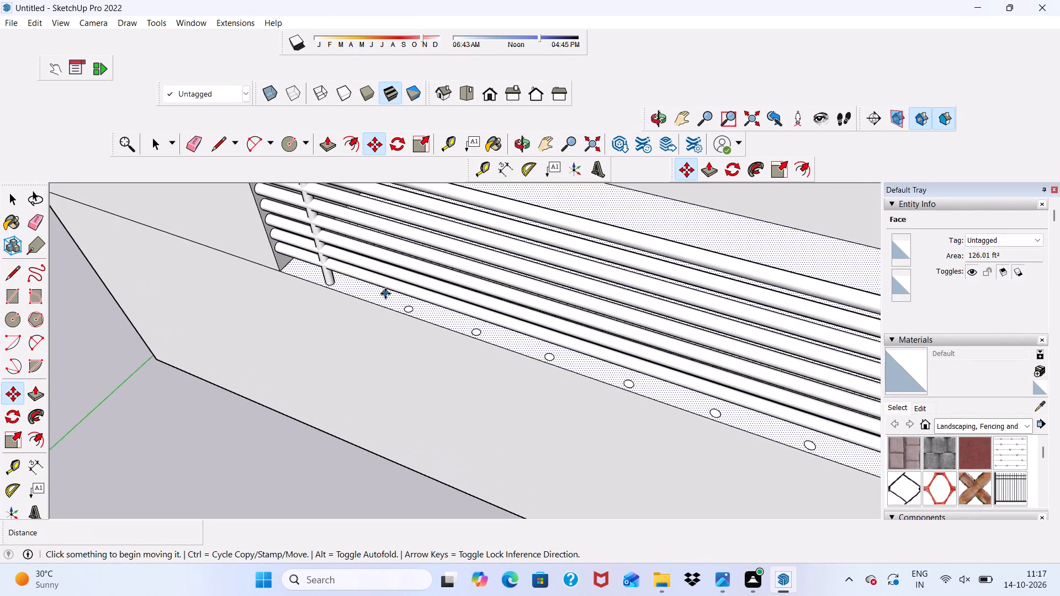
scroll(292, 227, down, 5)
scroll(321, 193, down, 5)
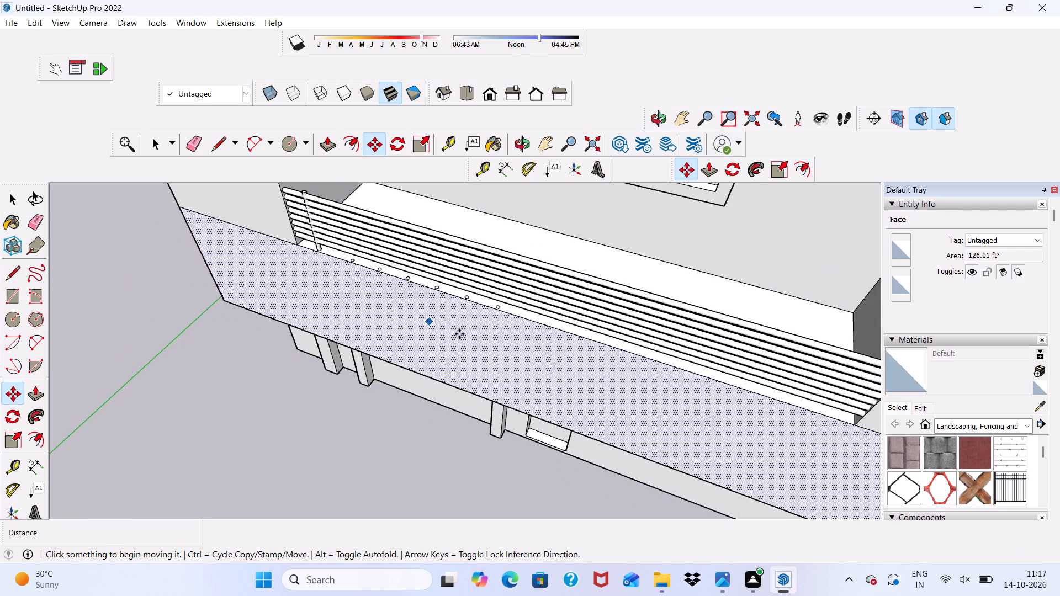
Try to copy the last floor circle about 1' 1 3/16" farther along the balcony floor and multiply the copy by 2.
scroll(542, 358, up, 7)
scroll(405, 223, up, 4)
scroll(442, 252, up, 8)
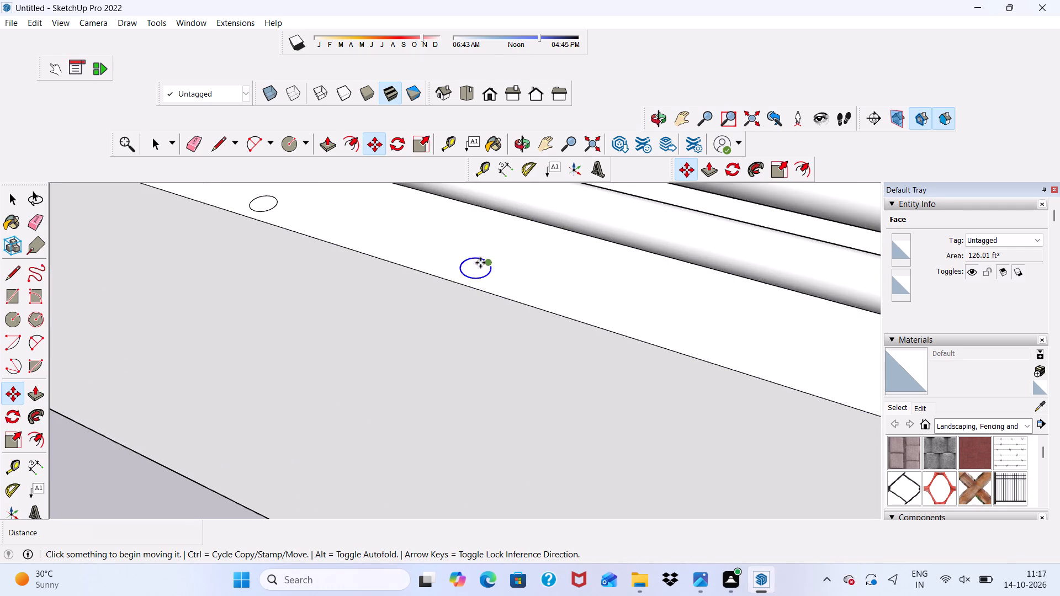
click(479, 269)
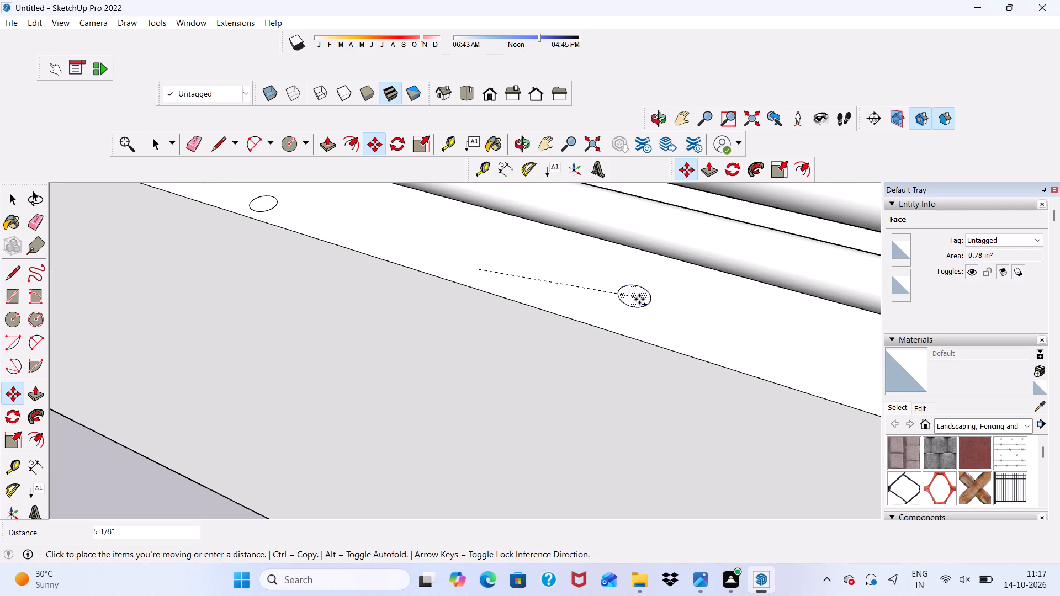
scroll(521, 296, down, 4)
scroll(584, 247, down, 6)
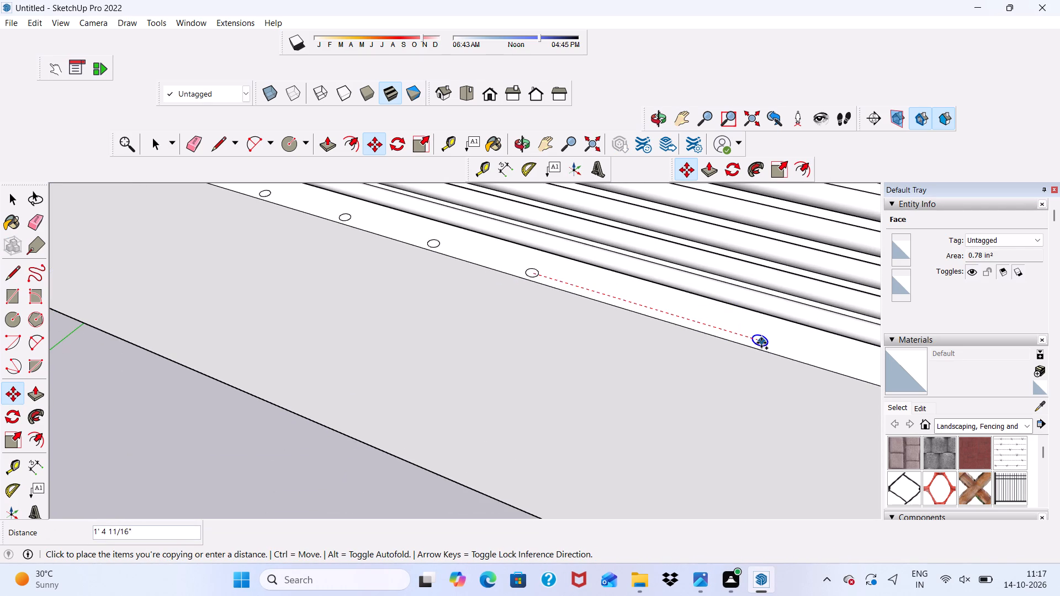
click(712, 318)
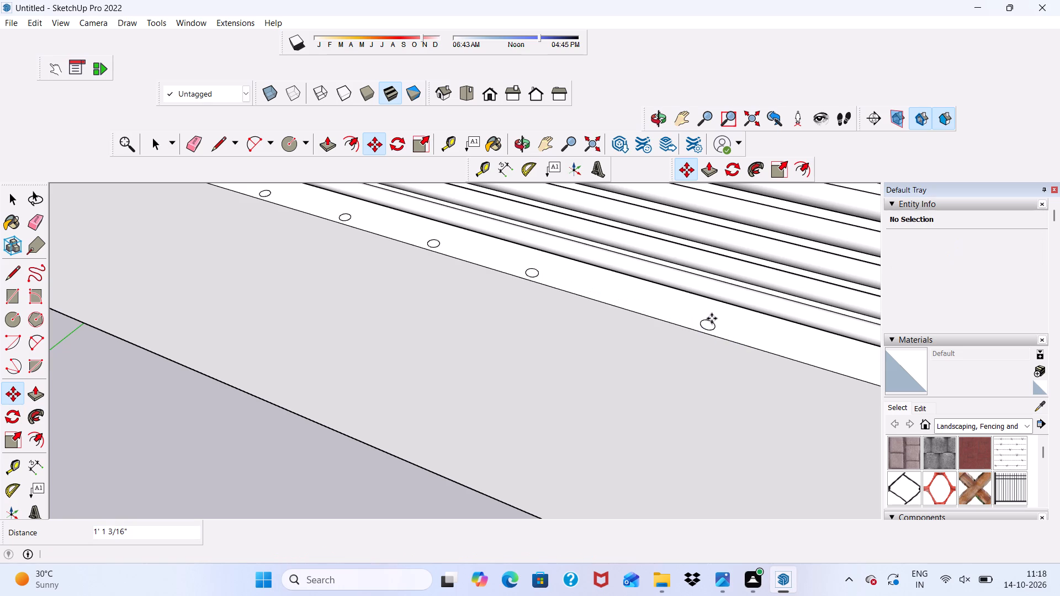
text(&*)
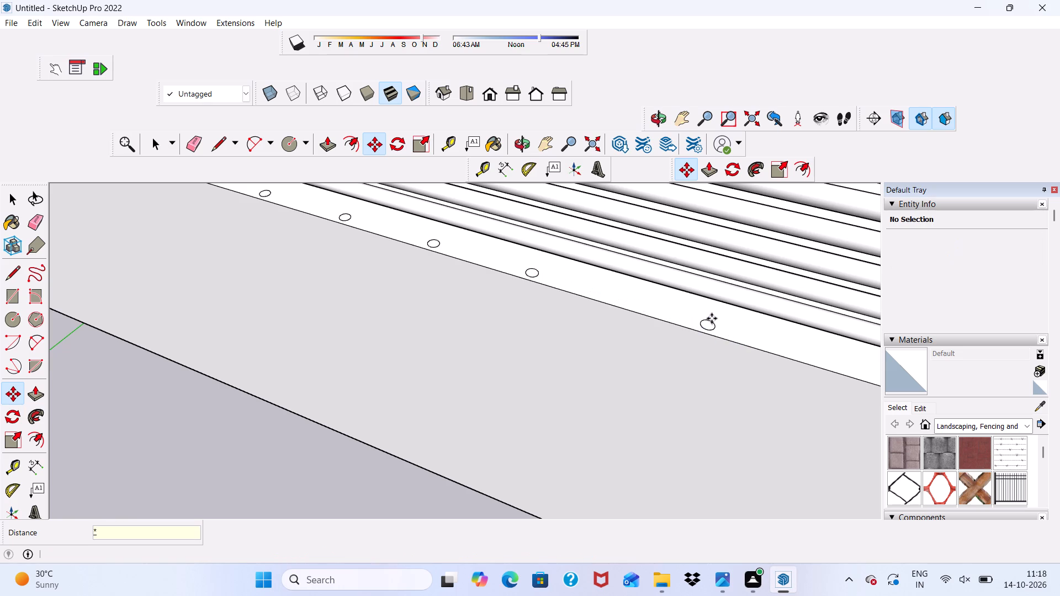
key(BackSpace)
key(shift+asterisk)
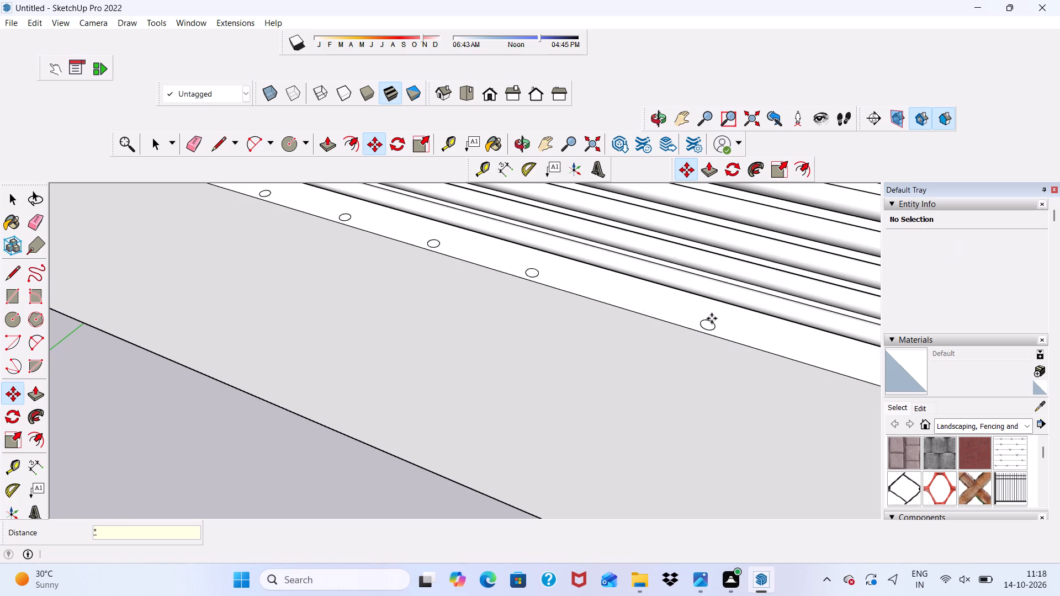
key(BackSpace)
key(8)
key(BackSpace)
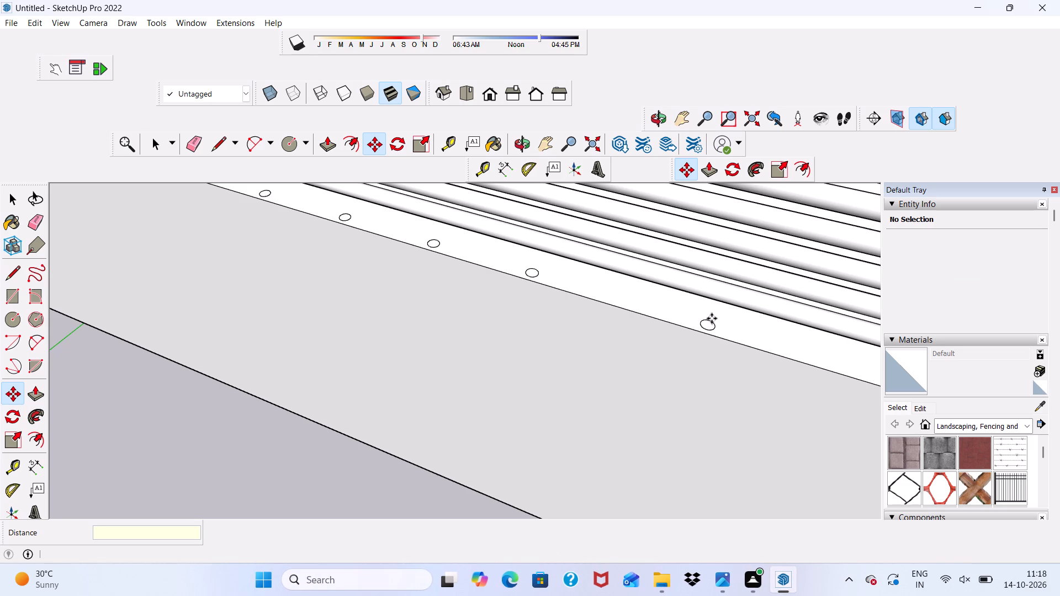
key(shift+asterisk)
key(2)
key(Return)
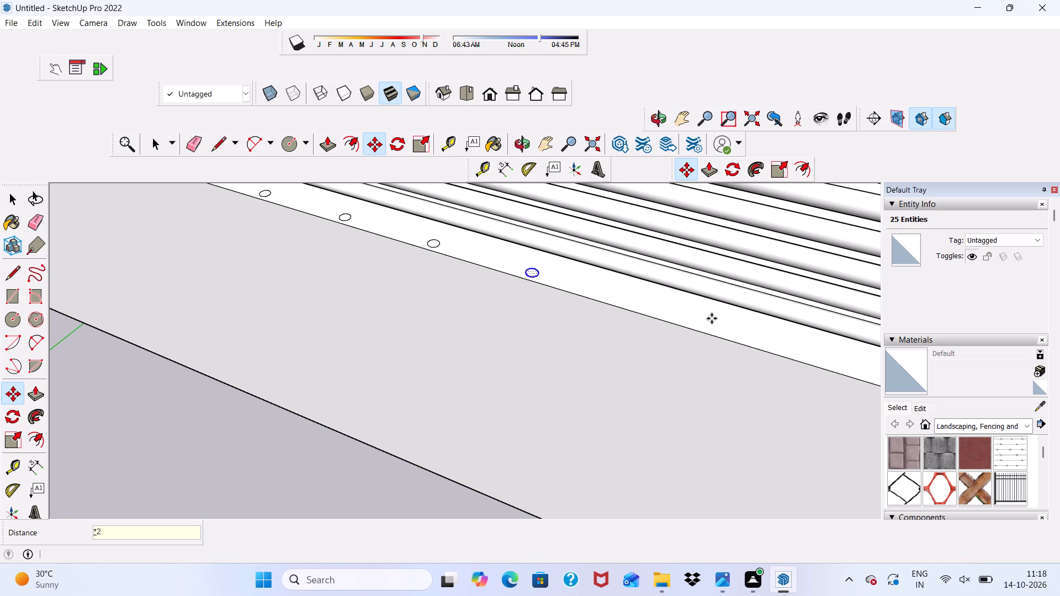
Copy the last floor circle about 1' 3 5/8" toward the far pier, multiply it into six equally spaced copies, and end the command.
scroll(681, 336, down, 9)
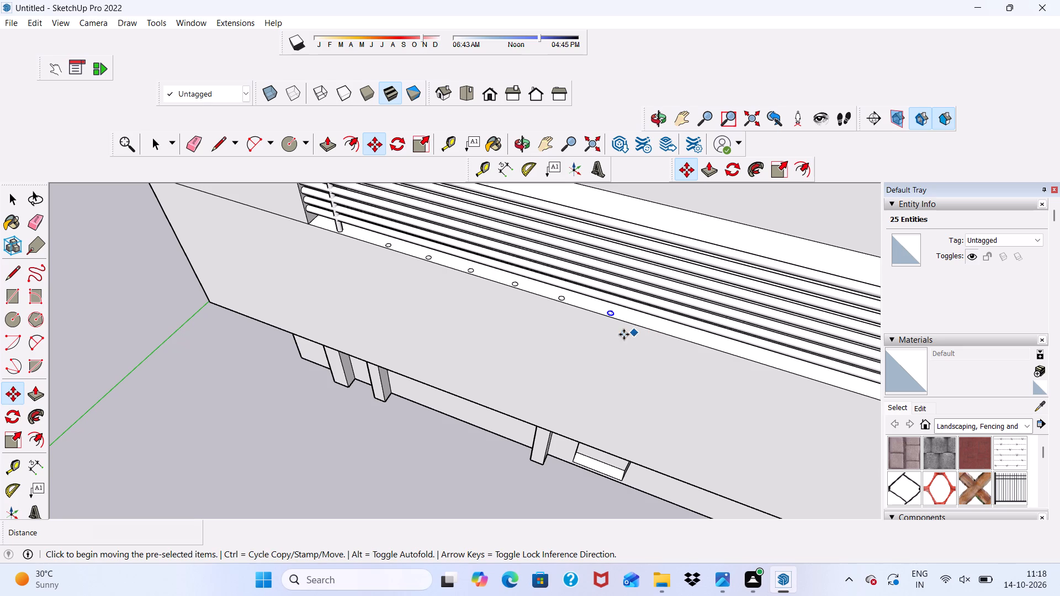
scroll(585, 336, up, 9)
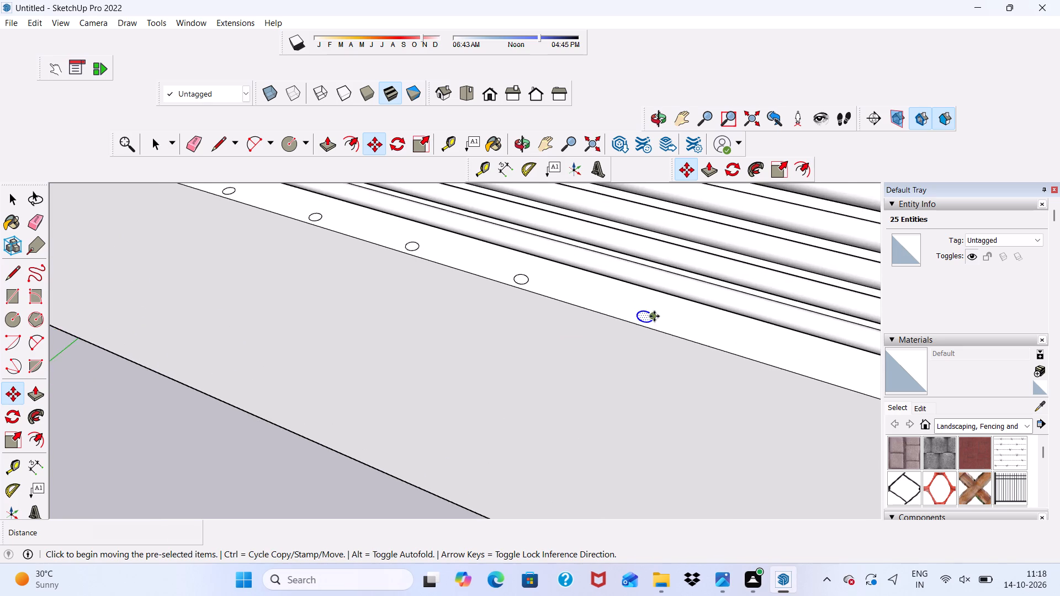
scroll(654, 316, up, 4)
click(642, 319)
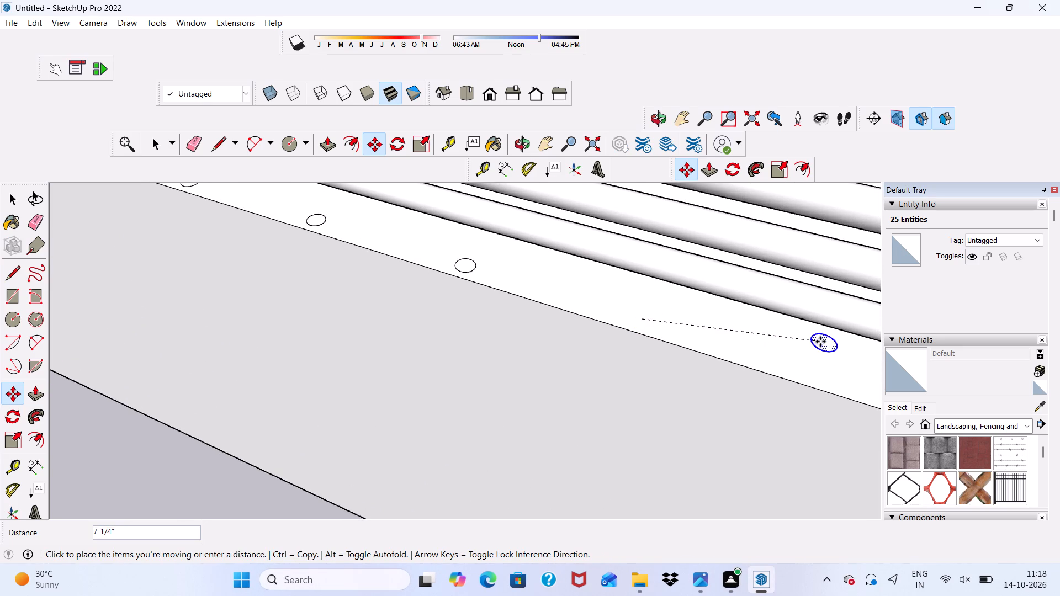
scroll(601, 306, down, 6)
scroll(517, 292, down, 4)
scroll(727, 355, up, 5)
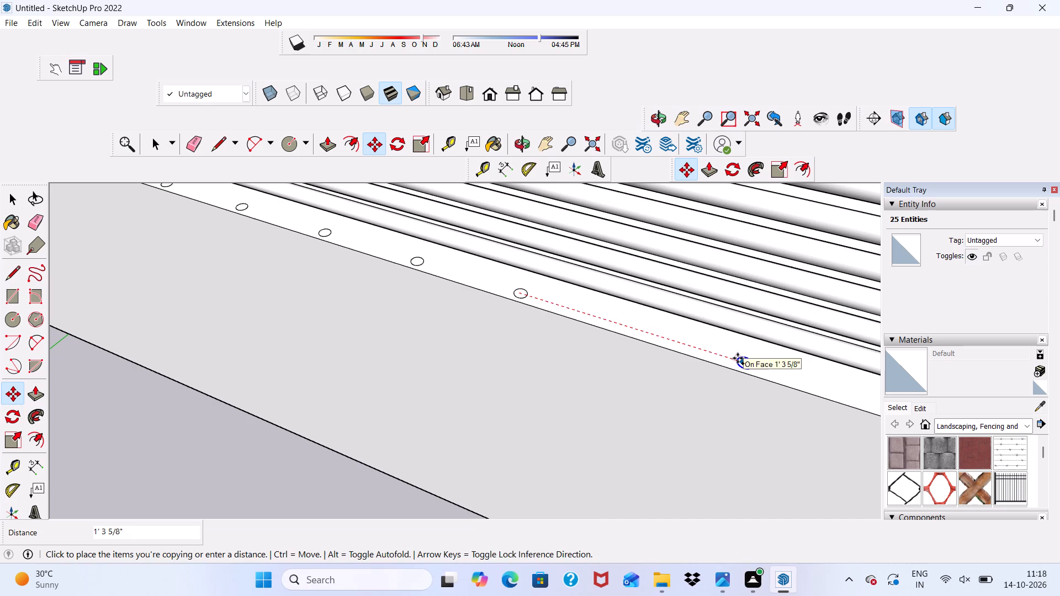
click(738, 358)
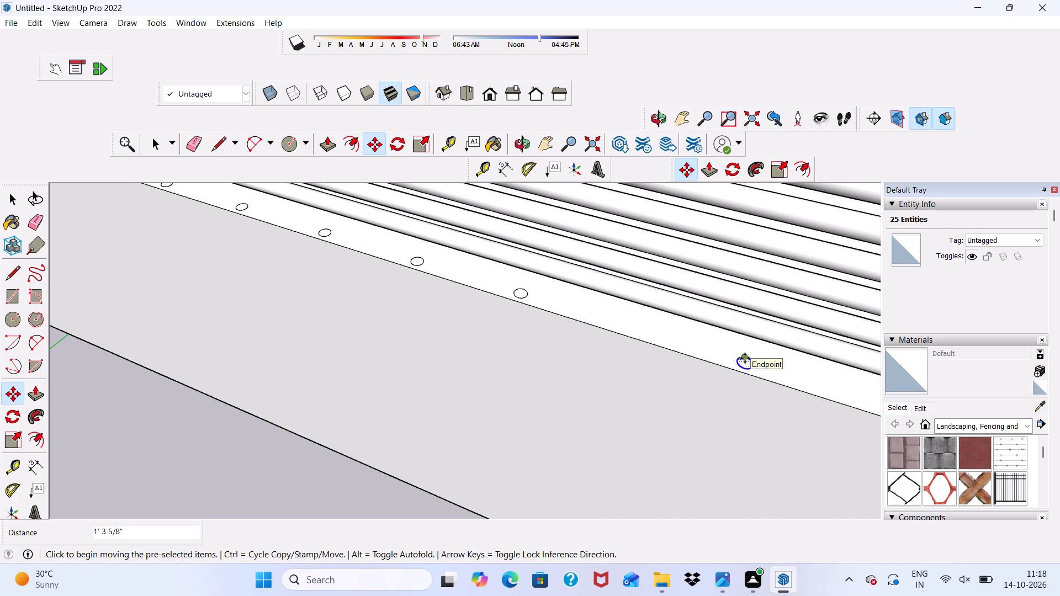
key(shift+asterisk)
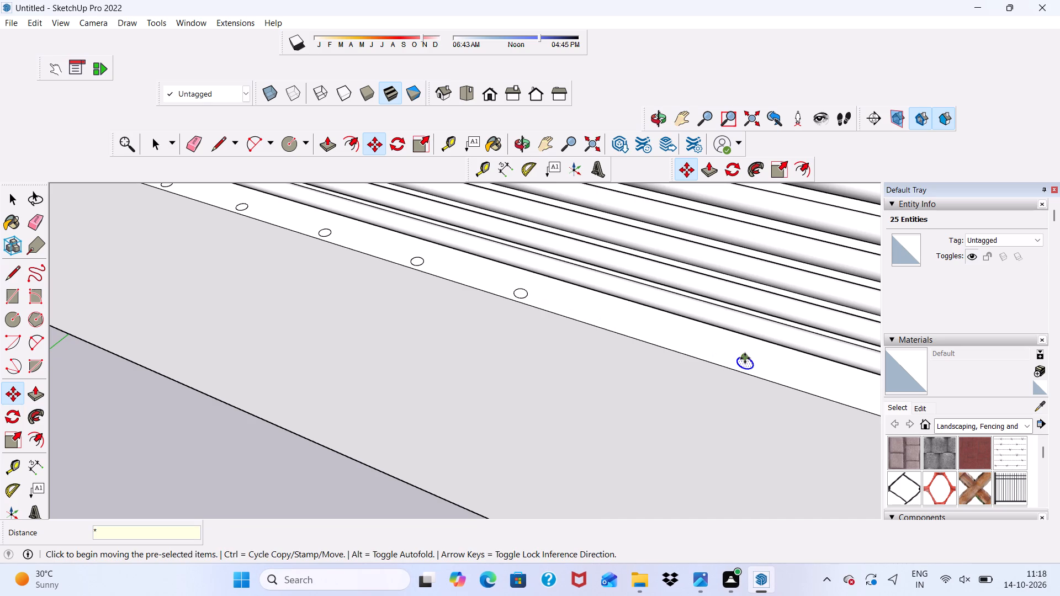
key(6)
key(Return)
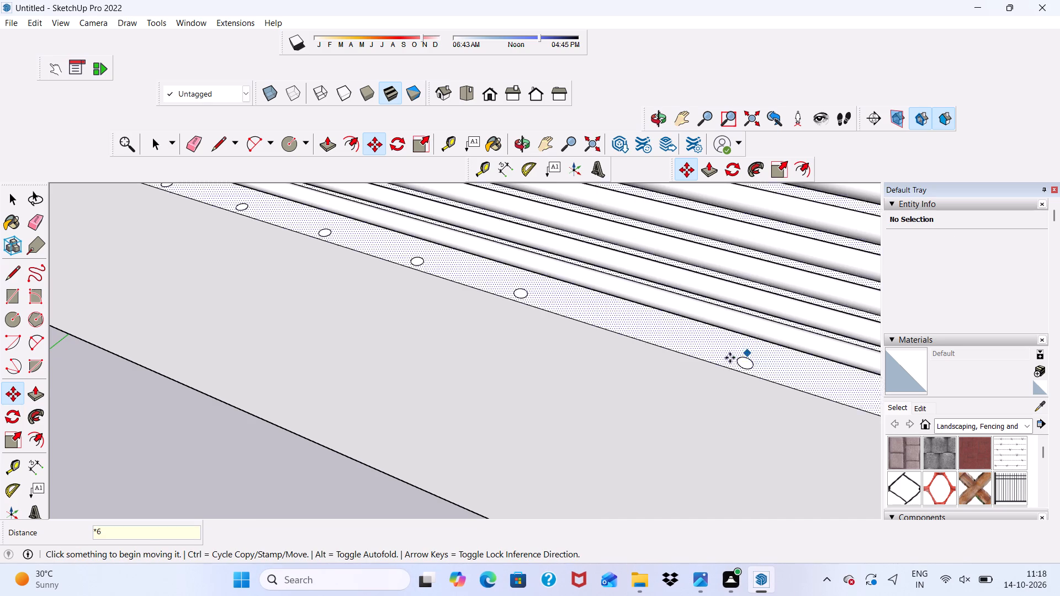
scroll(651, 340, down, 6)
scroll(593, 249, down, 10)
scroll(523, 369, down, 6)
scroll(559, 317, down, 1)
scroll(660, 353, up, 18)
key(space)
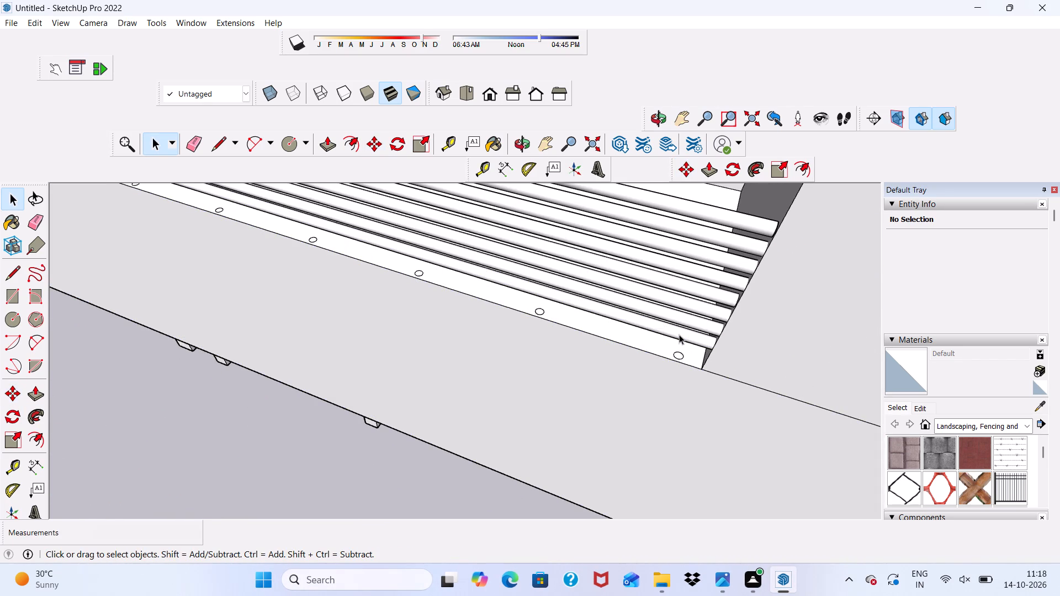
Push/Pull the floor circle nearest the far pier up 1' 6 13/16" to form a round vertical railing post.
click(330, 139)
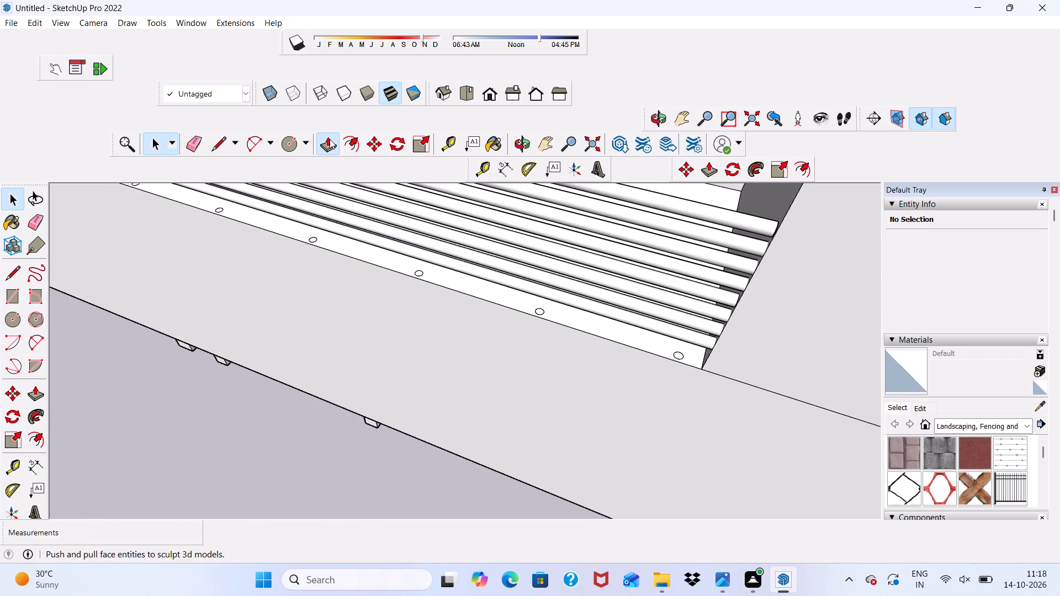
scroll(638, 400, up, 3)
scroll(683, 335, up, 6)
click(685, 334)
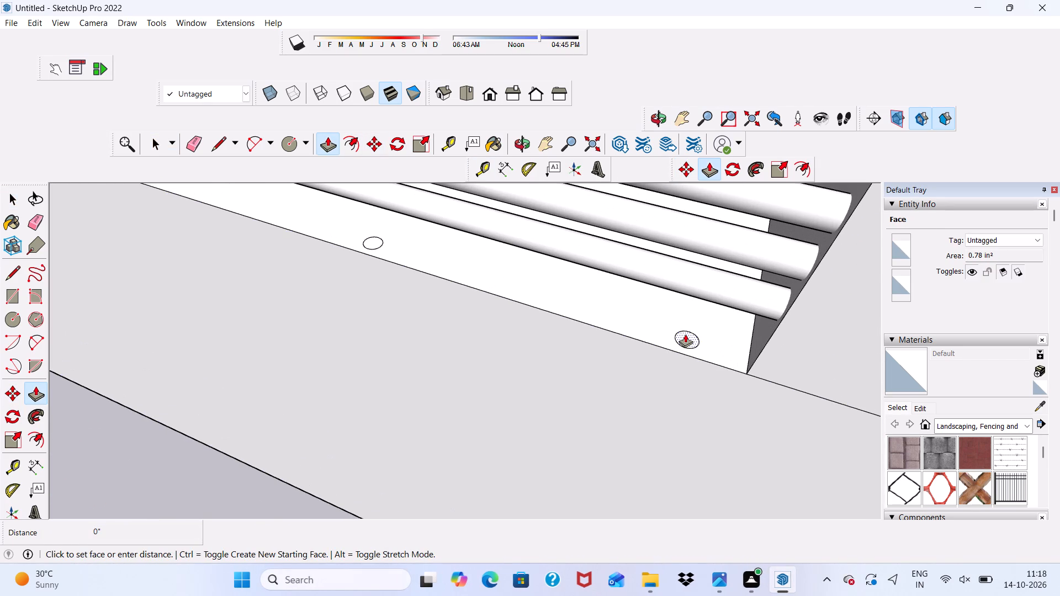
scroll(686, 327, down, 7)
scroll(715, 254, down, 4)
scroll(782, 206, down, 8)
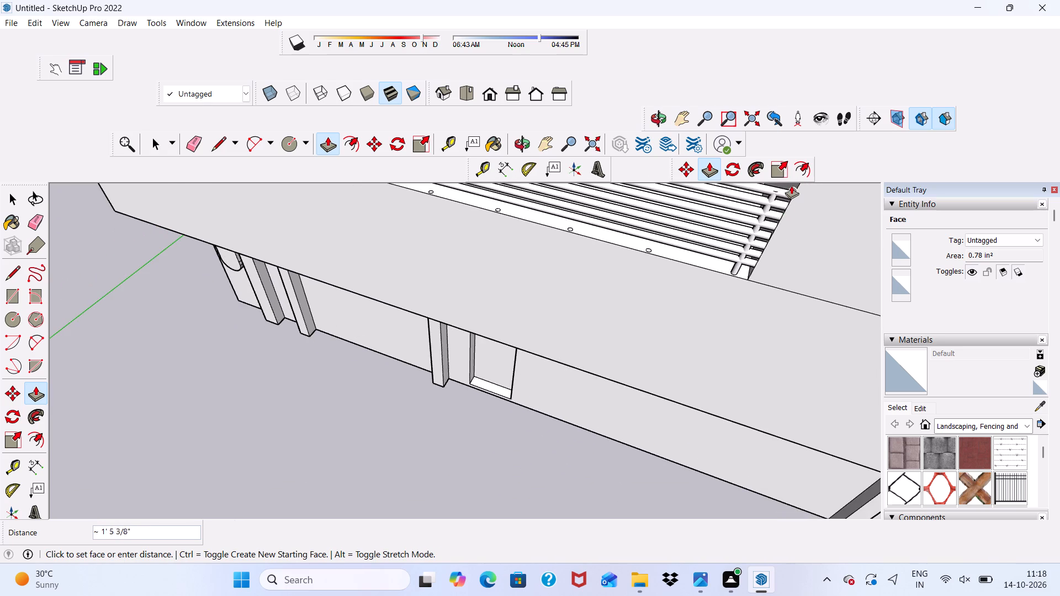
scroll(791, 185, up, 4)
click(798, 187)
scroll(803, 219, down, 3)
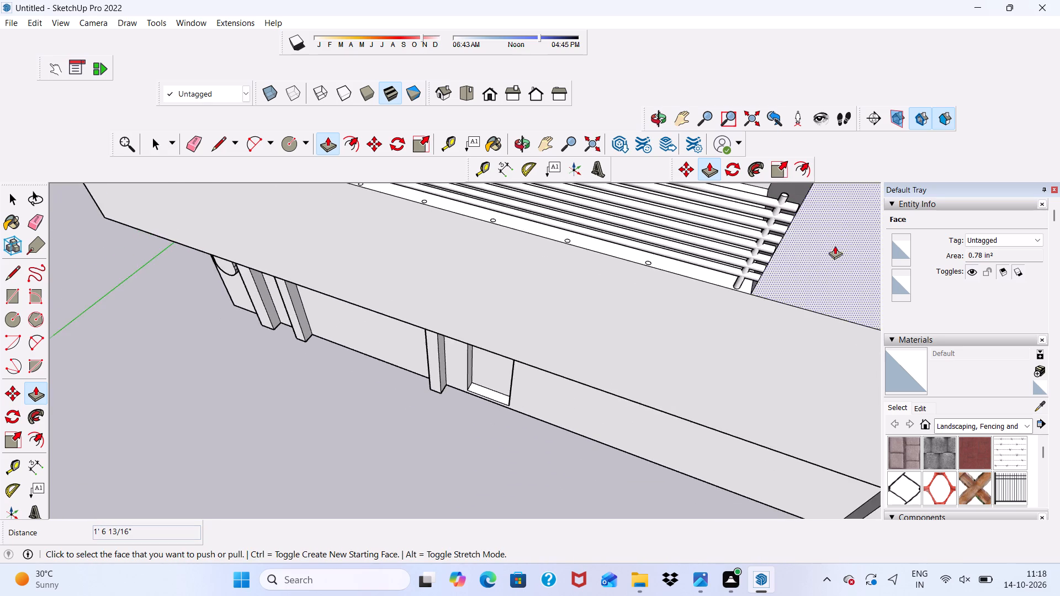
scroll(835, 246, down, 8)
Pull the second floor circle from the far pier up 1' 6 13/16", level with the top of the finished far post.
scroll(733, 263, up, 5)
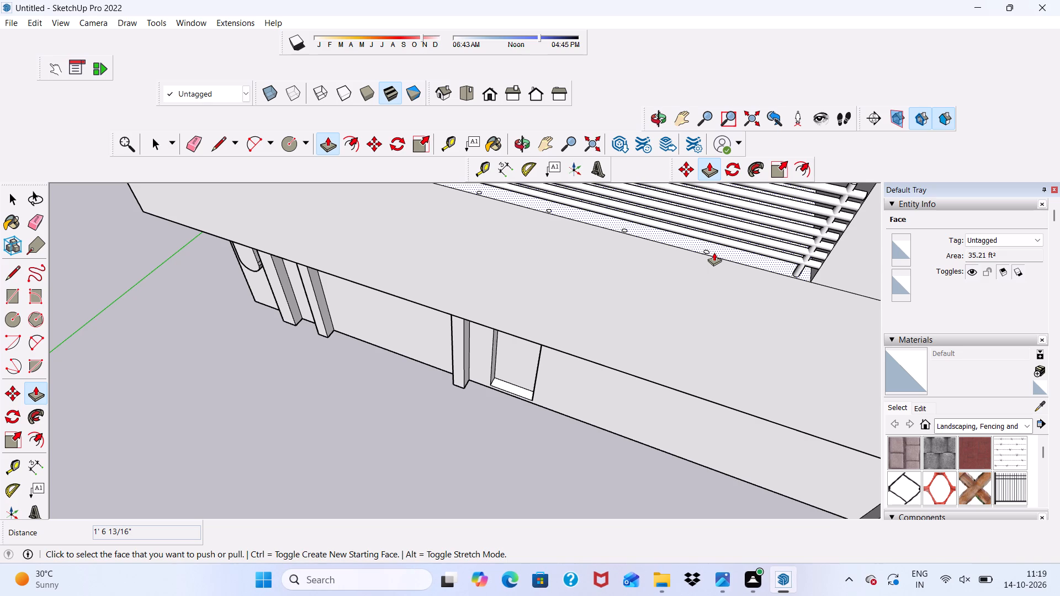
scroll(683, 169, down, 6)
scroll(585, 211, down, 3)
scroll(724, 284, up, 4)
scroll(694, 226, up, 5)
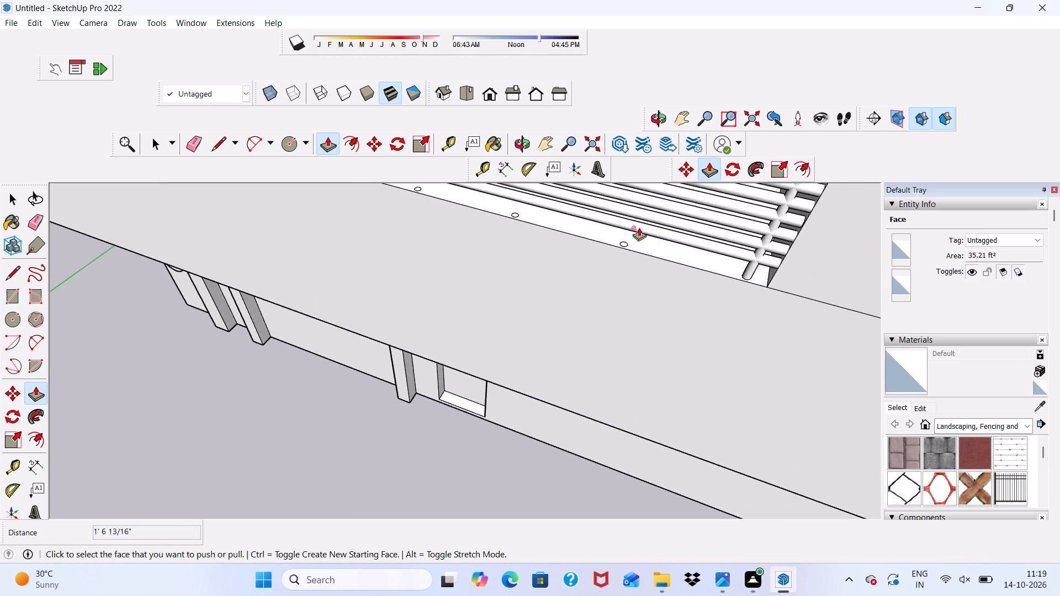
scroll(639, 227, up, 13)
click(609, 252)
scroll(610, 252, down, 2)
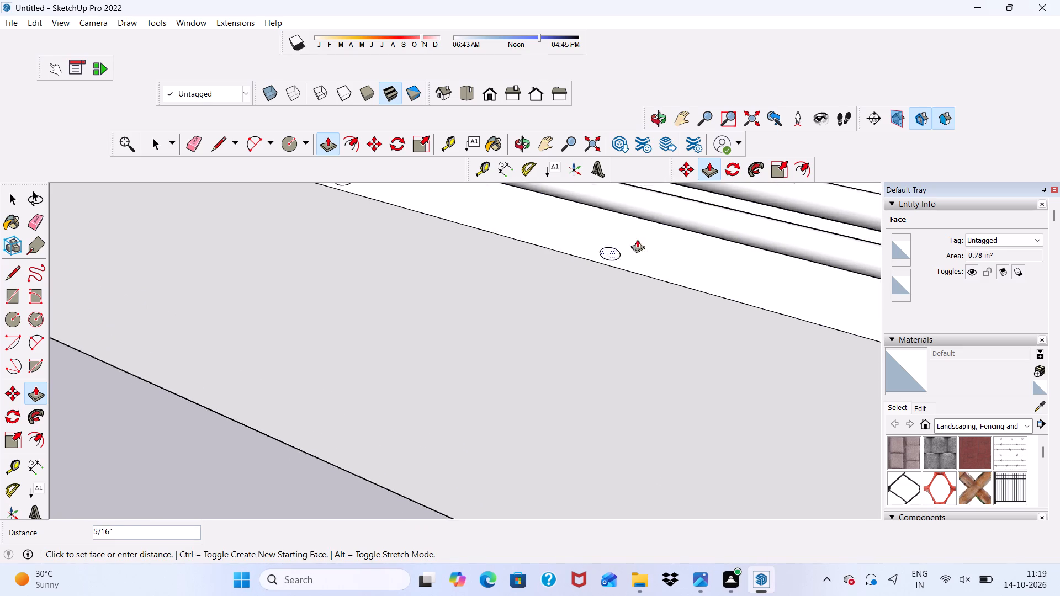
scroll(637, 239, down, 16)
scroll(728, 219, down, 10)
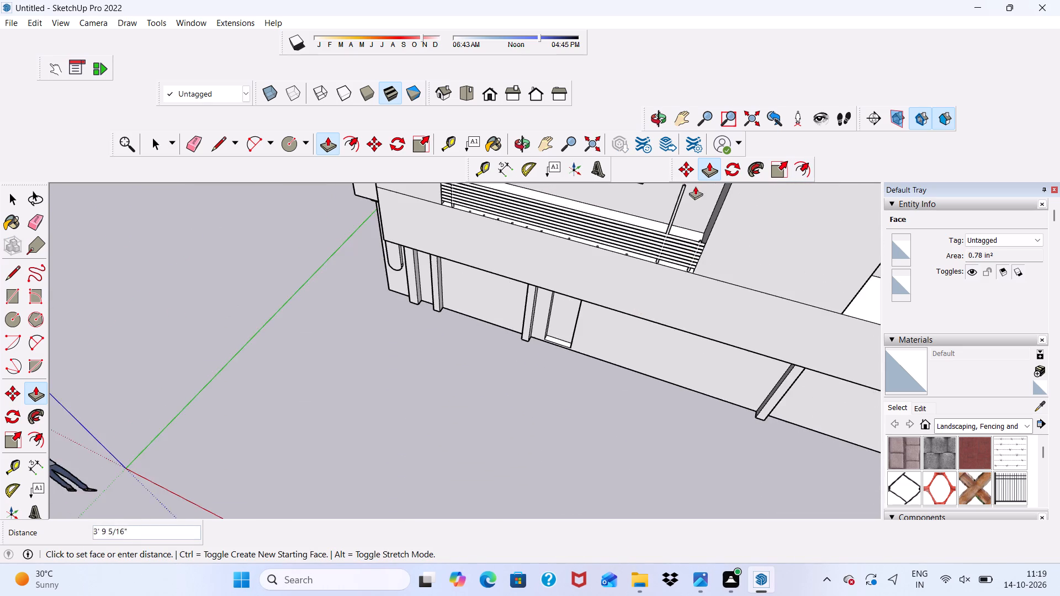
scroll(695, 185, up, 14)
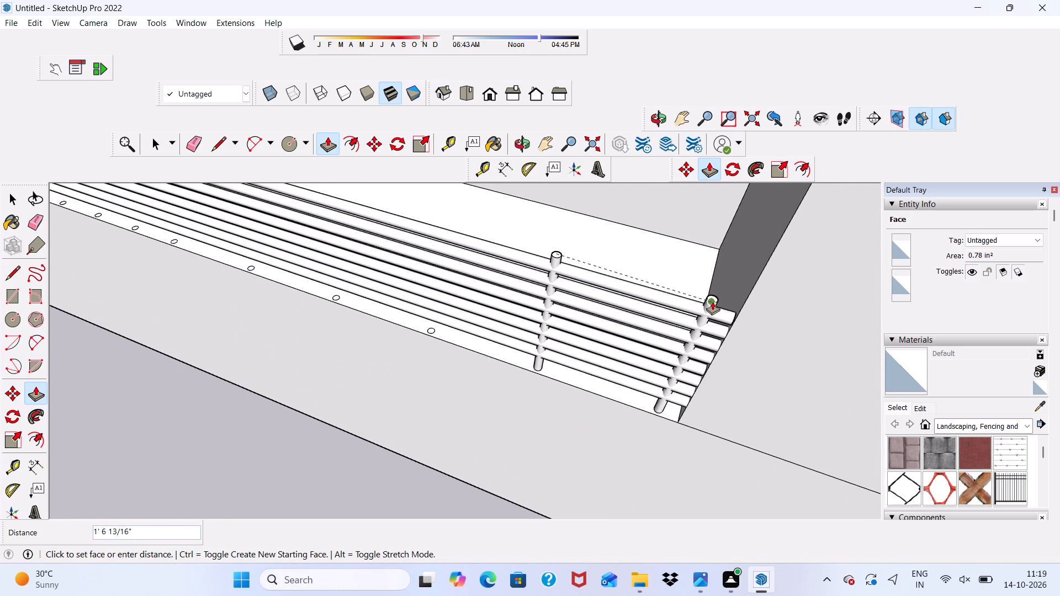
click(712, 301)
Pull the third floor circle from the far pier up 1' 6 13/16" to match the neighbouring post's top.
scroll(466, 332, up, 10)
scroll(414, 332, up, 2)
click(413, 334)
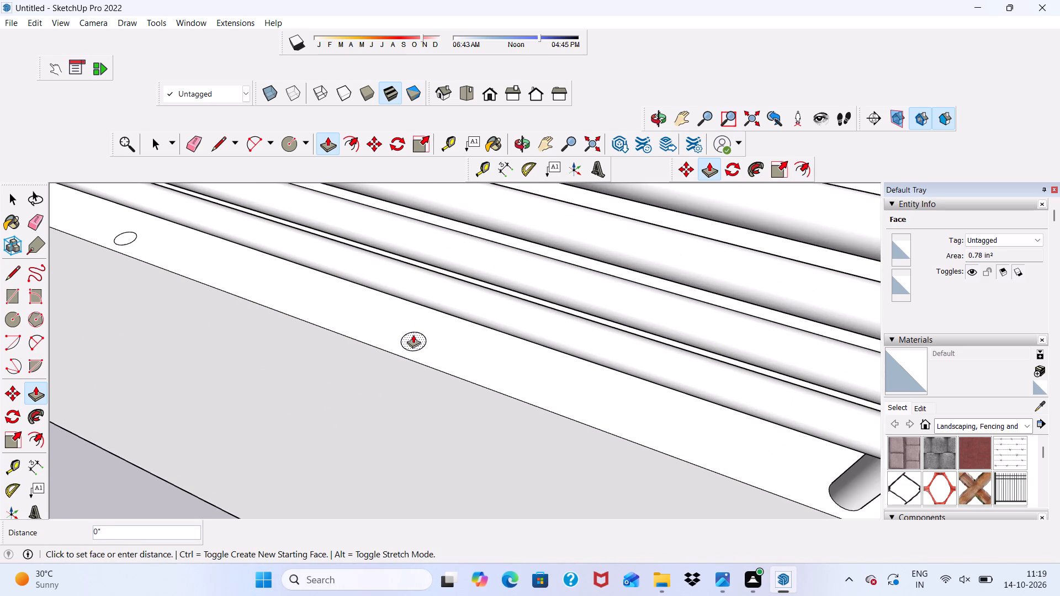
scroll(441, 299, down, 17)
scroll(737, 194, up, 5)
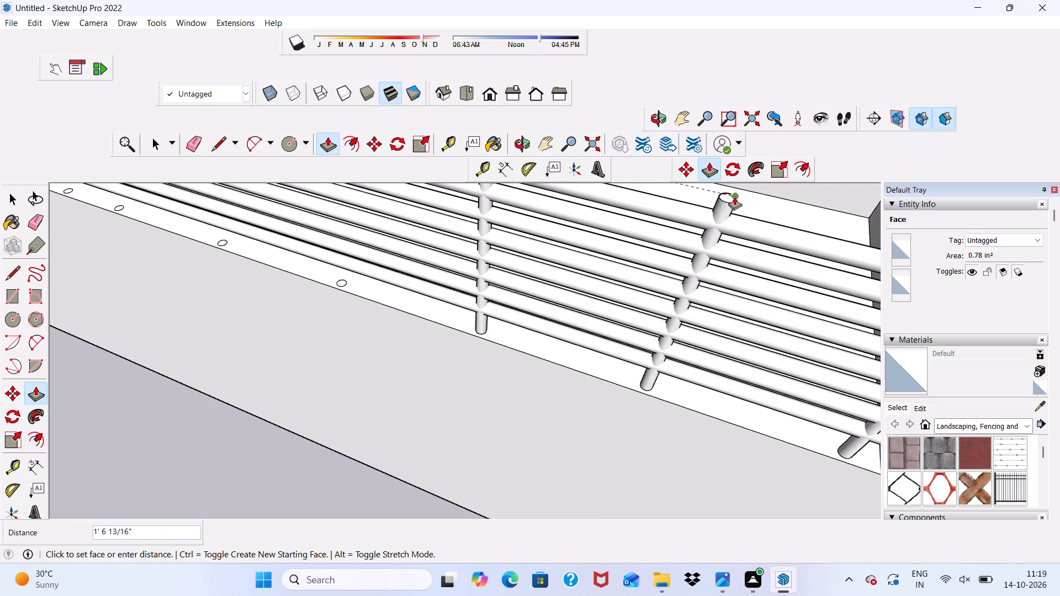
click(724, 201)
Pull the fourth floor circle from the far pier up 1' 6 13/16", matching the adjacent post's height.
scroll(745, 264, down, 12)
scroll(522, 289, up, 2)
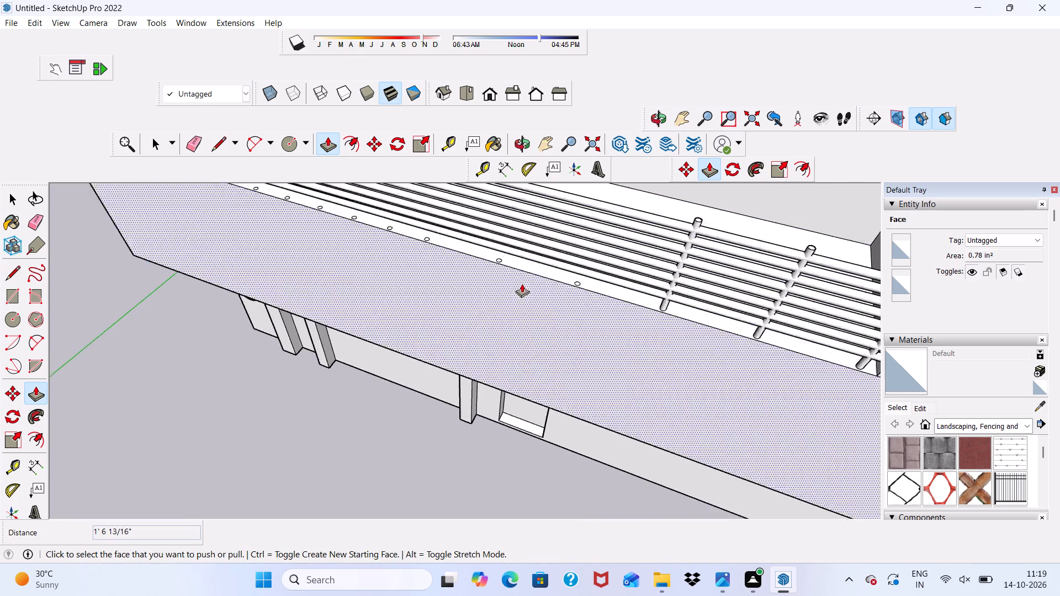
scroll(522, 284, up, 20)
scroll(522, 284, up, 1)
click(619, 311)
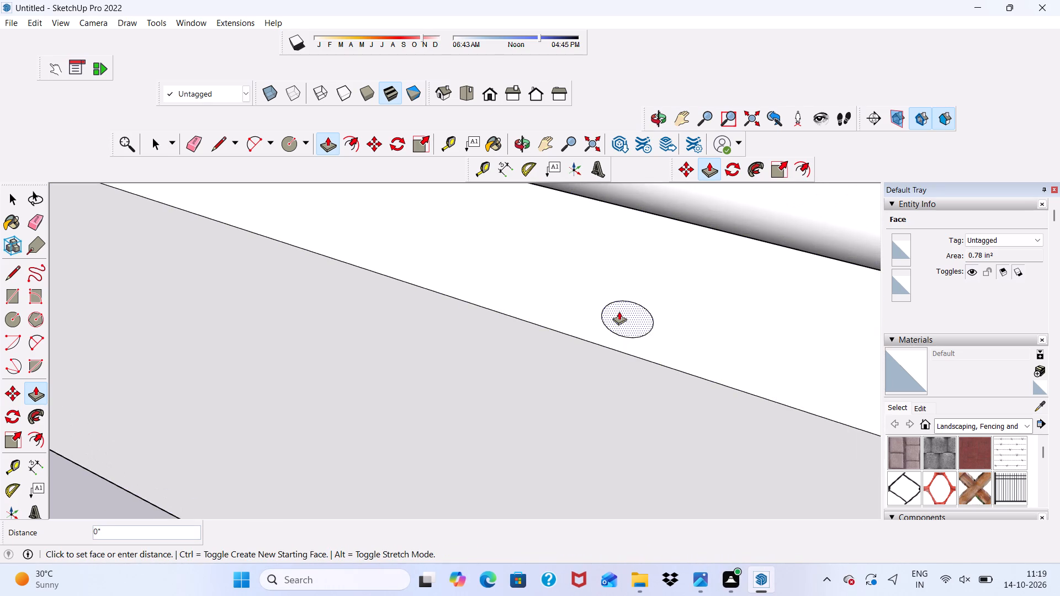
scroll(608, 259, down, 20)
scroll(608, 259, down, 12)
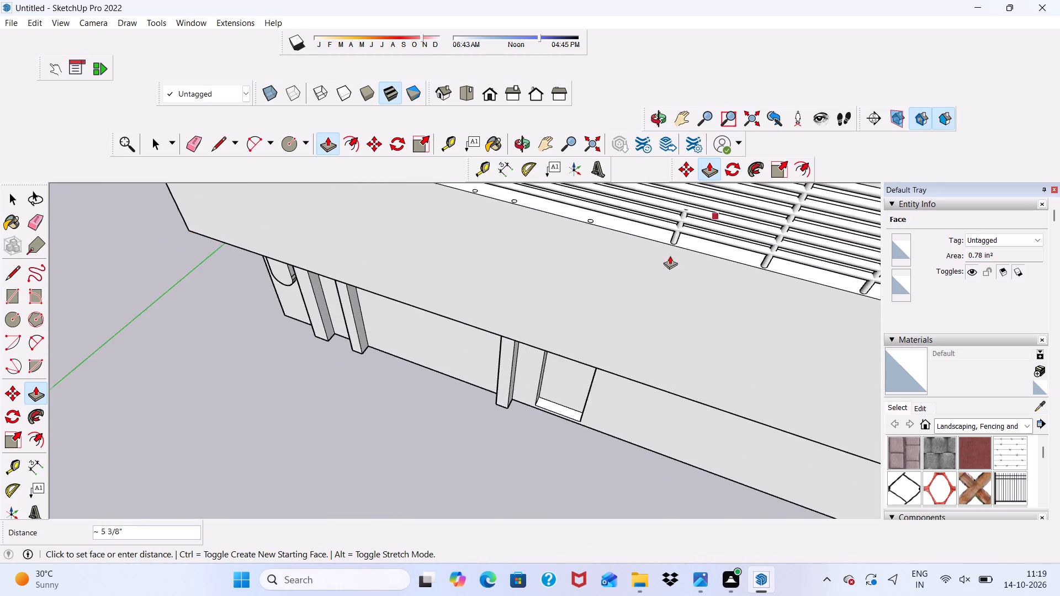
scroll(670, 256, down, 8)
scroll(725, 213, up, 9)
click(727, 233)
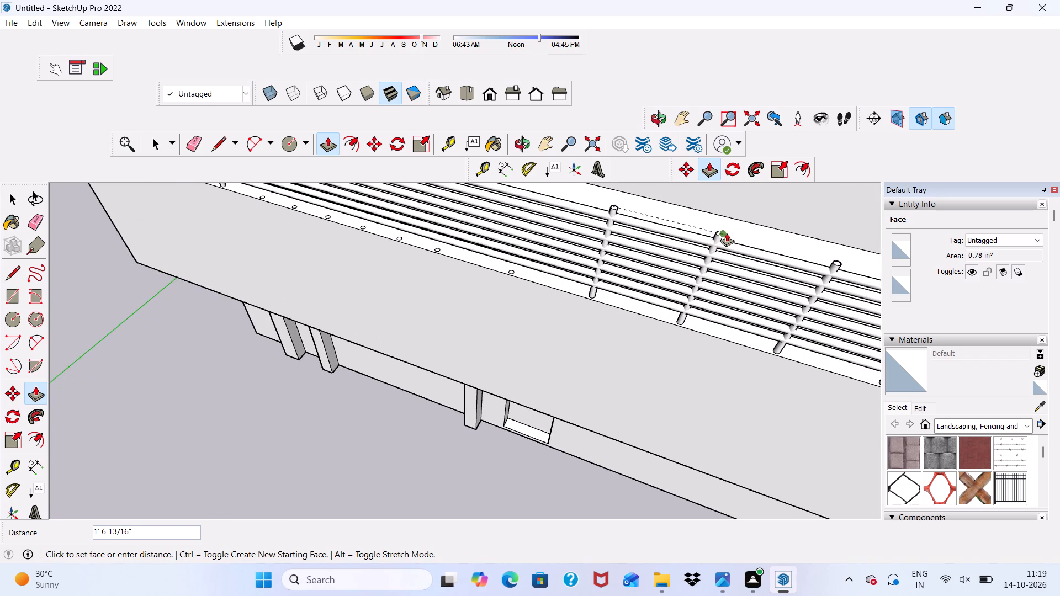
Extrude the fifth floor circle from the far pier up 1' 6 13/16" to the adjacent post's top.
scroll(524, 286, up, 14)
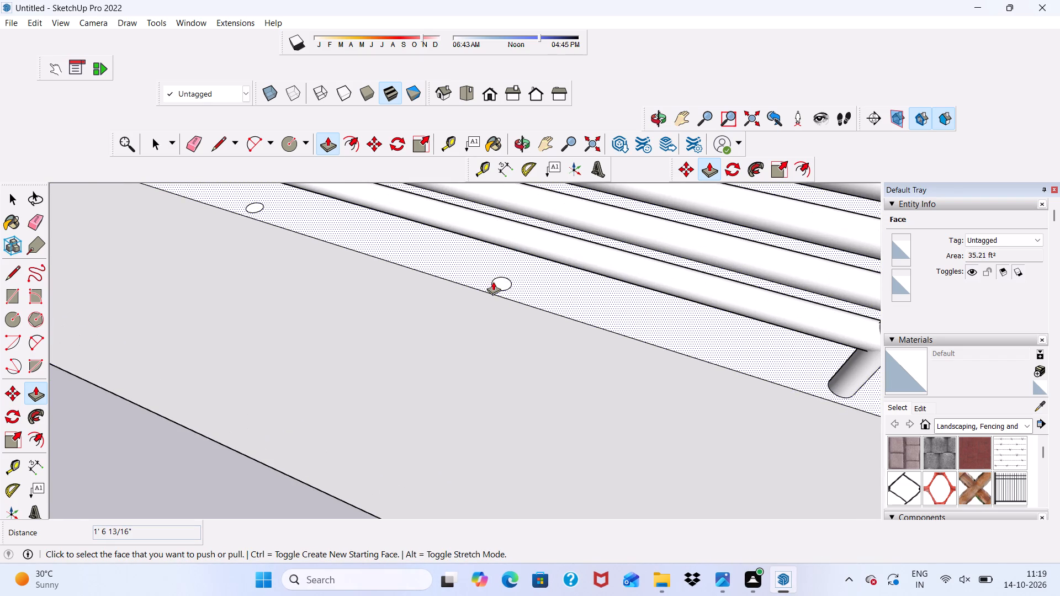
click(502, 285)
scroll(502, 281, down, 15)
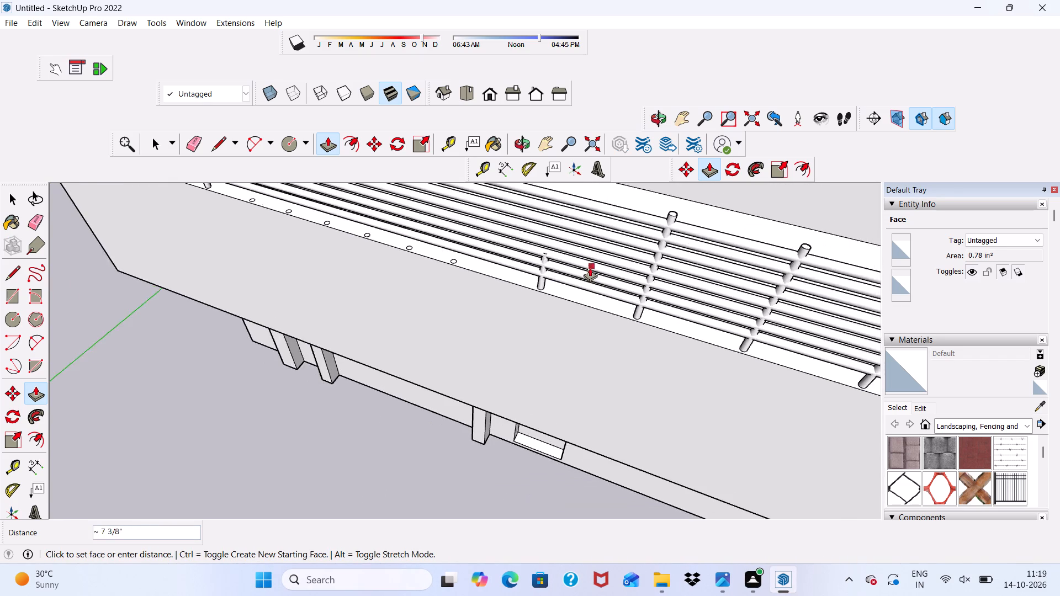
scroll(590, 268, down, 4)
scroll(633, 222, up, 5)
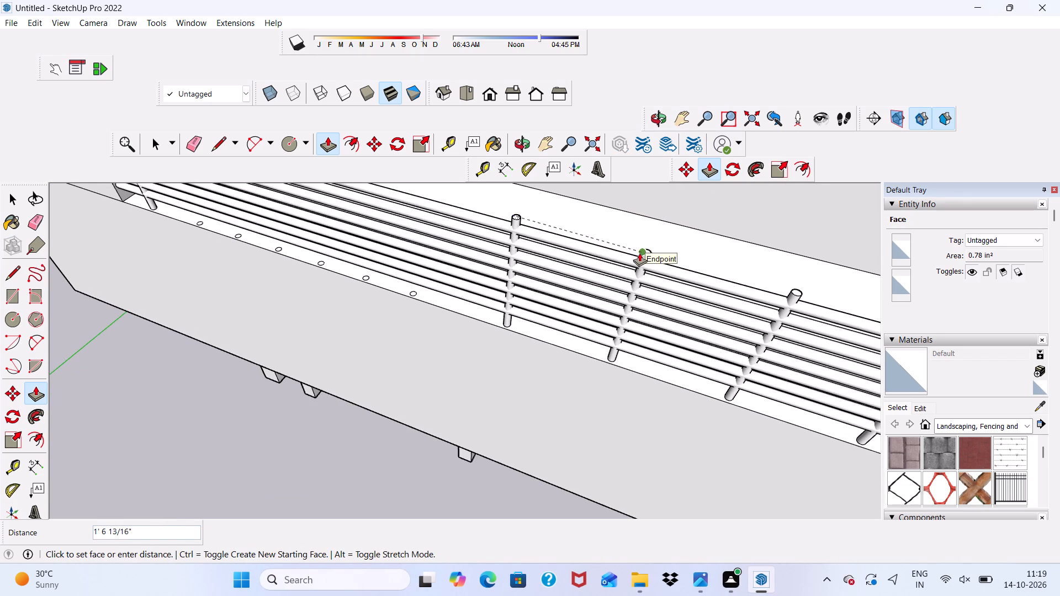
click(639, 253)
Extrude the sixth floor circle, the last widely spaced one, up 1' 6 13/16" level with the neighbouring post.
scroll(639, 268, down, 12)
scroll(543, 275, up, 8)
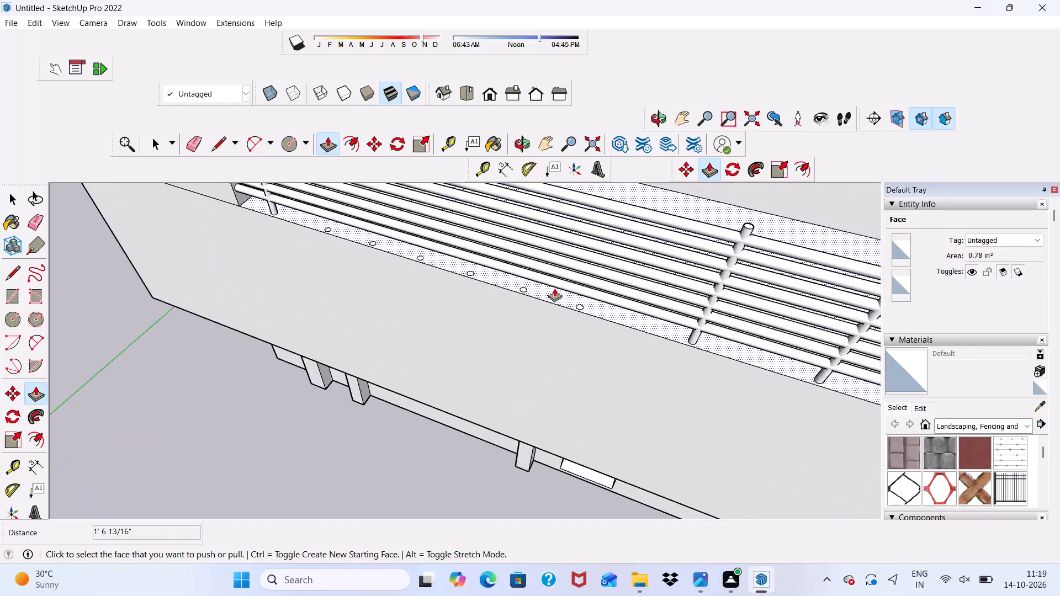
scroll(554, 288, up, 12)
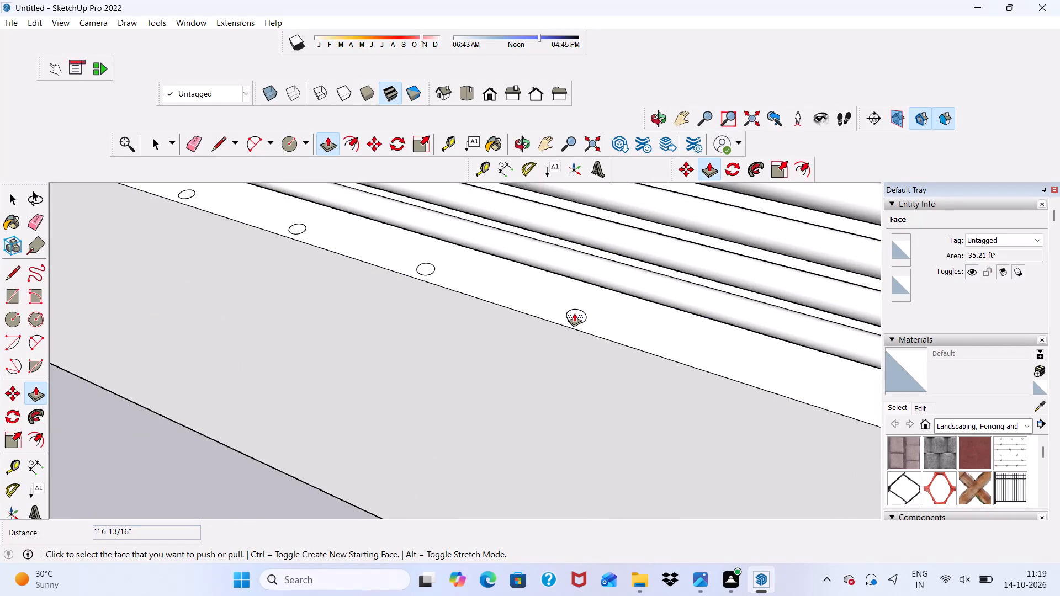
click(574, 313)
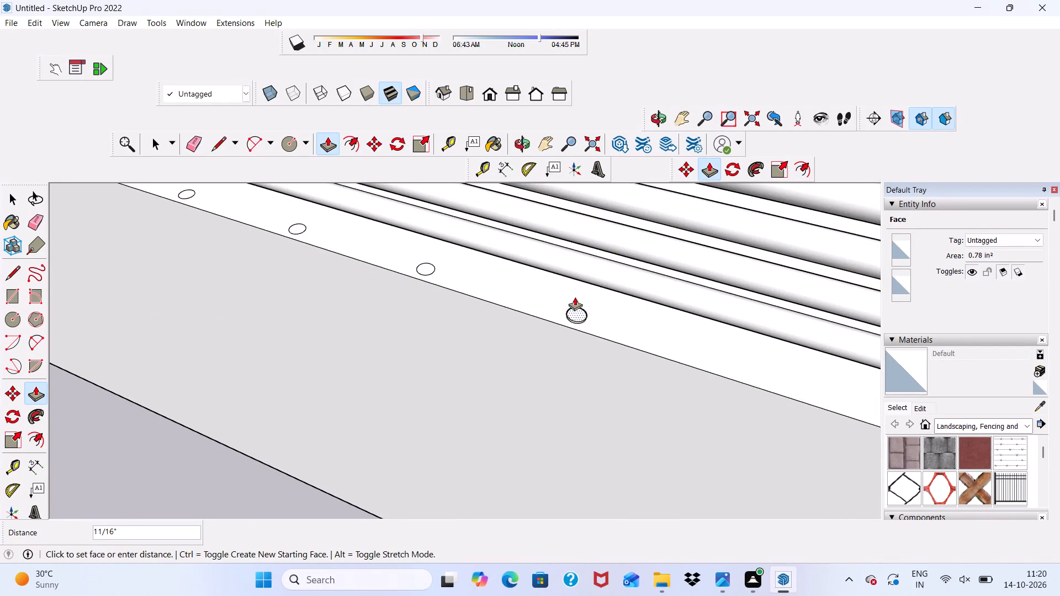
scroll(578, 285, down, 20)
scroll(578, 285, down, 1)
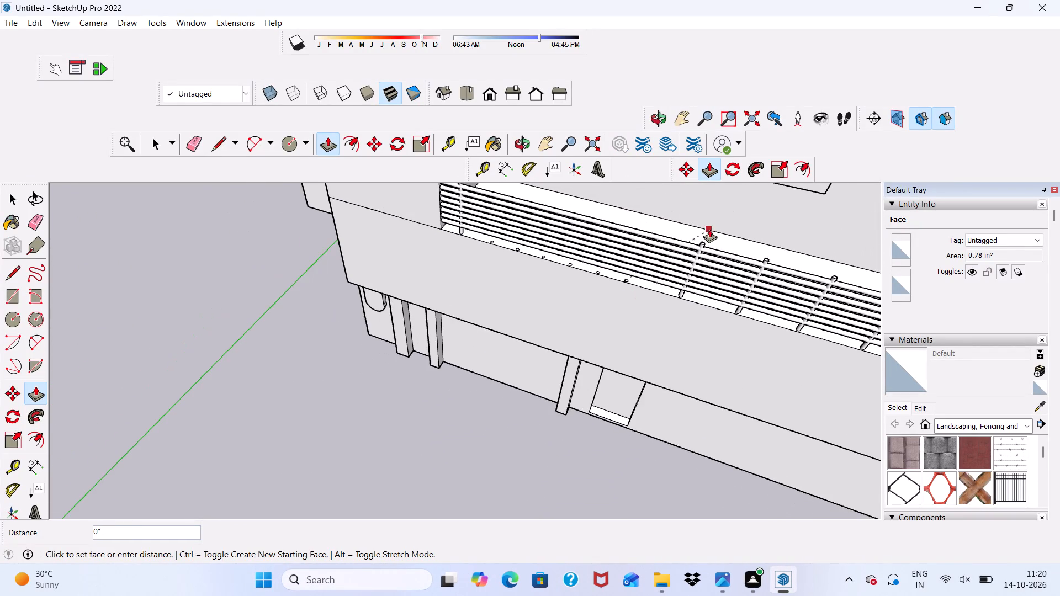
scroll(709, 229, up, 5)
click(696, 250)
From the front of the balcony, pull the first closely spaced floor circle beside the finished posts up 1' 6 13/16".
scroll(692, 265, down, 3)
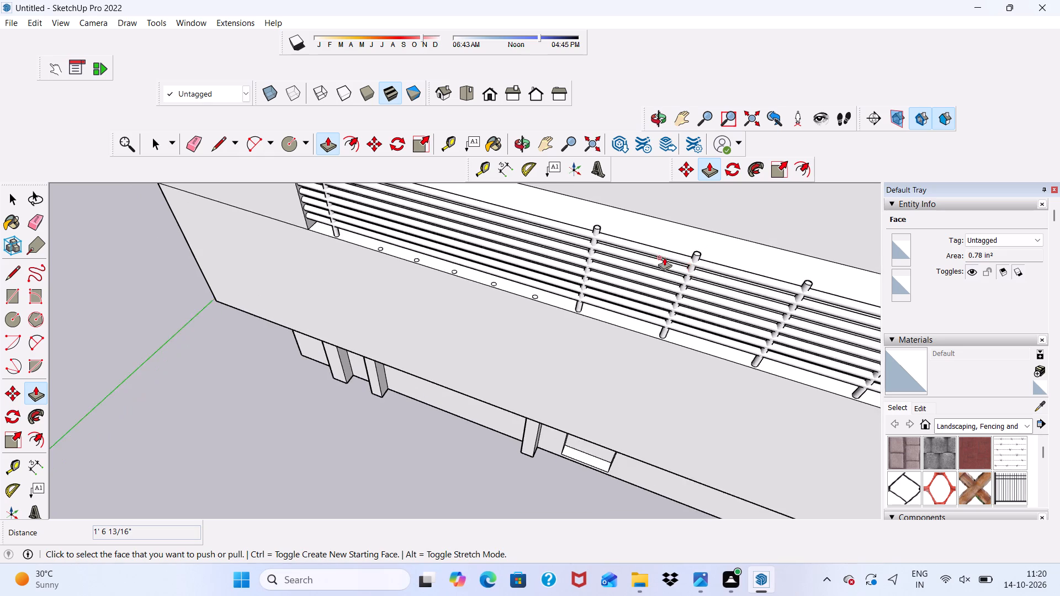
scroll(664, 257, down, 5)
middle_drag(626, 280, 704, 153)
scroll(632, 277, up, 4)
scroll(616, 252, down, 3)
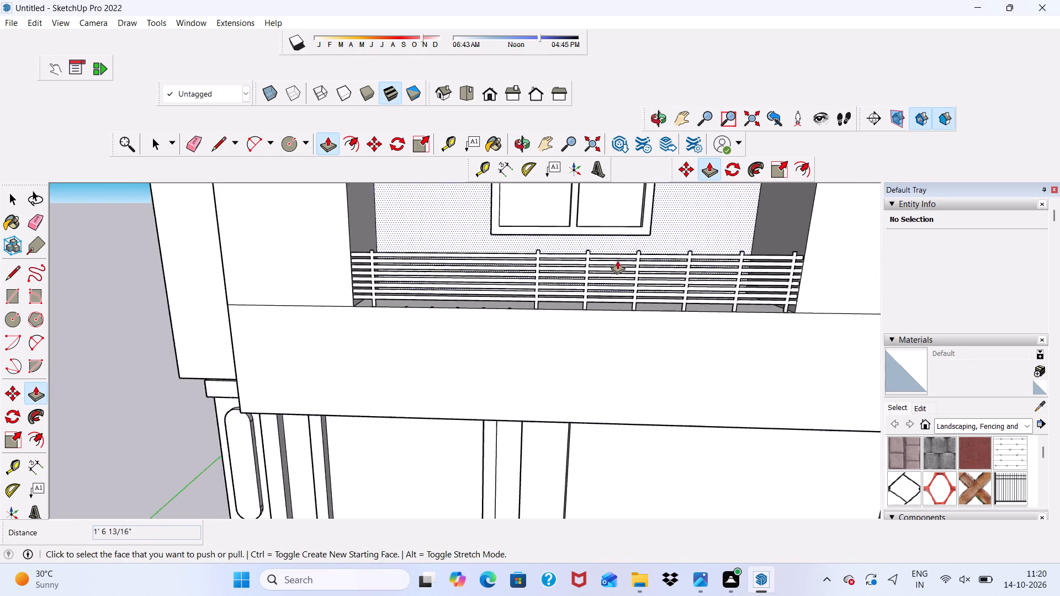
scroll(617, 260, down, 8)
scroll(628, 230, up, 5)
scroll(584, 303, up, 5)
scroll(515, 326, up, 9)
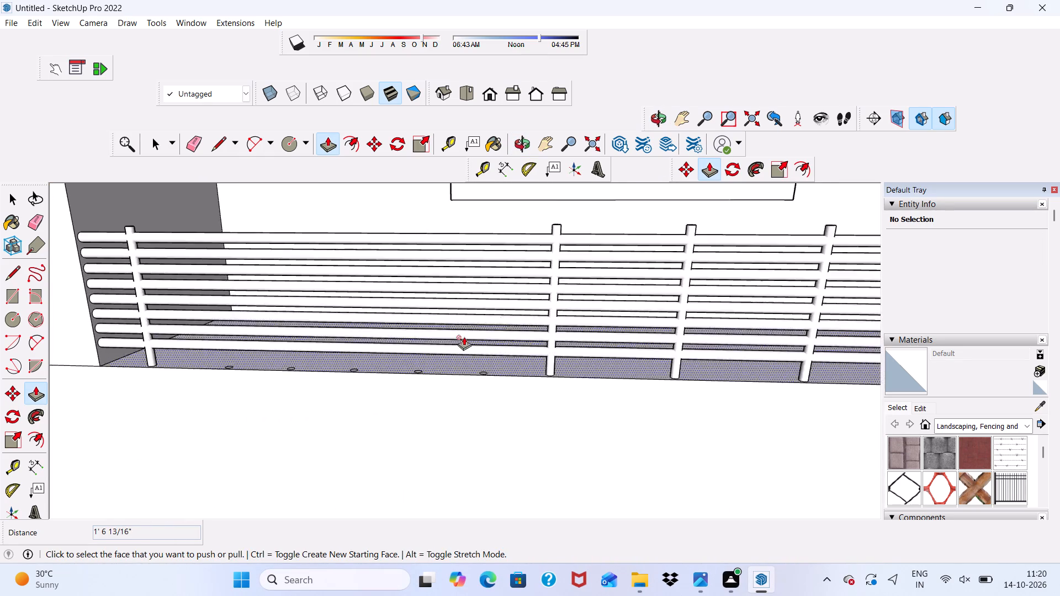
scroll(464, 337, up, 3)
scroll(455, 337, down, 3)
scroll(510, 425, up, 9)
scroll(446, 411, up, 5)
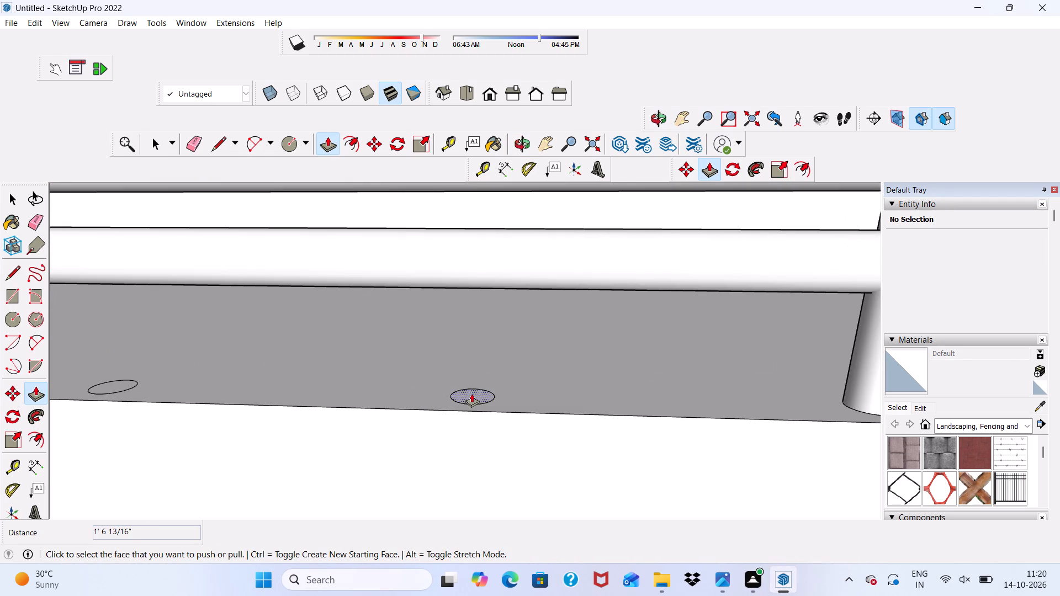
click(472, 394)
scroll(480, 324, down, 19)
scroll(669, 217, up, 2)
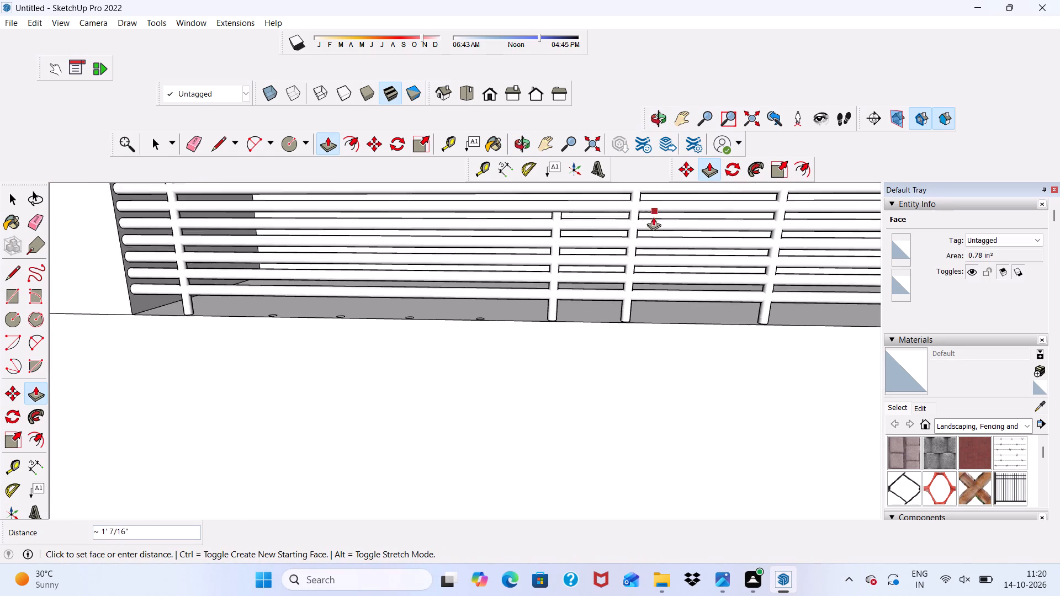
scroll(643, 241, down, 11)
scroll(650, 202, up, 8)
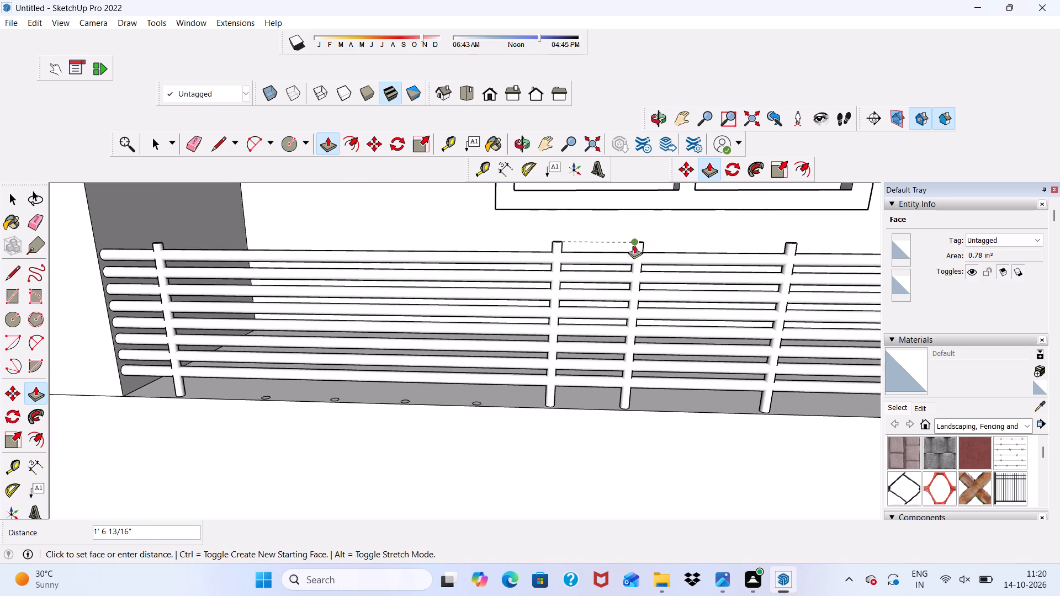
click(640, 246)
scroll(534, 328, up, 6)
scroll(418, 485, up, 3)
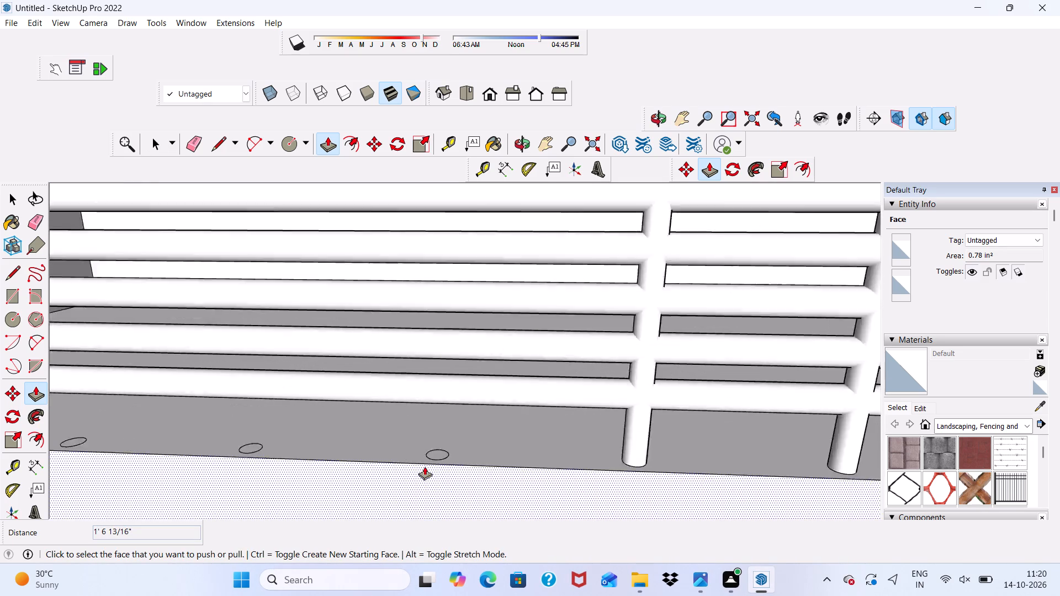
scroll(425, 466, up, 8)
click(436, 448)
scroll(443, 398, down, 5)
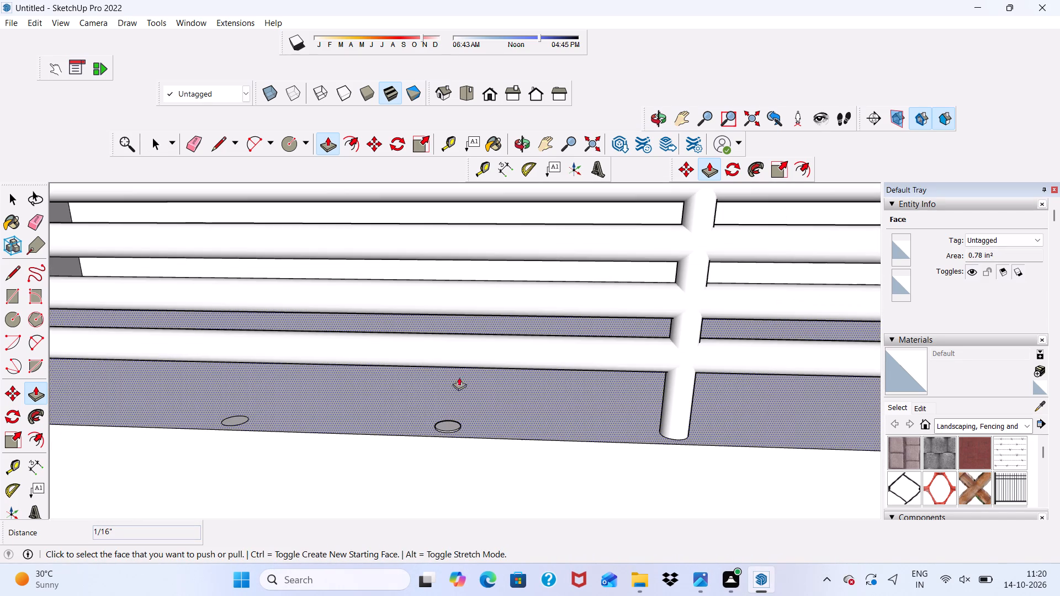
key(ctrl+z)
Pull the next closely spaced floor circle toward the near post up 1' 6 13/16" to the adjacent post's top.
scroll(465, 414, up, 5)
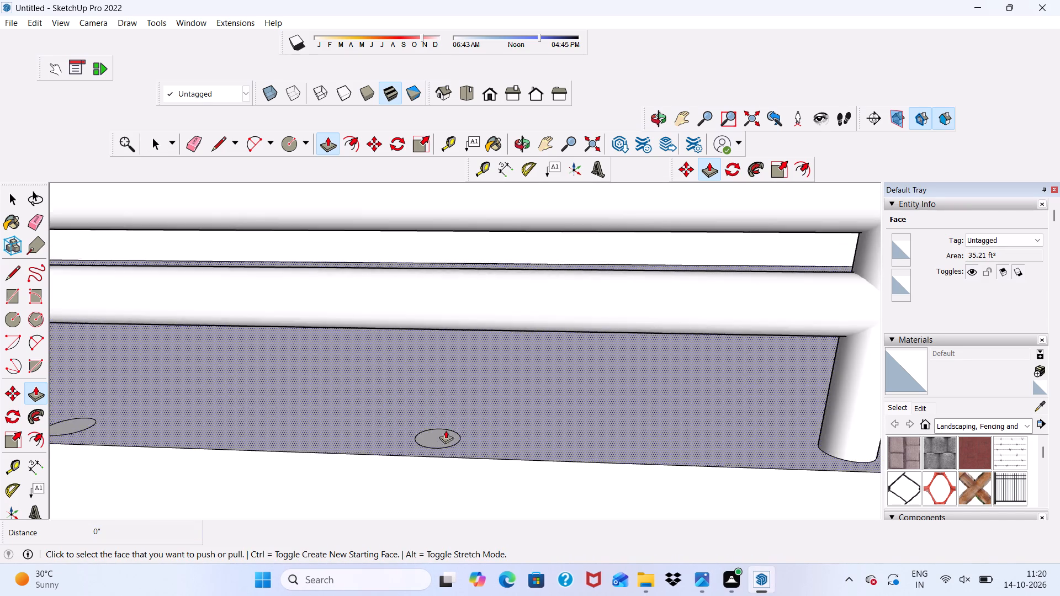
scroll(441, 434, up, 4)
click(441, 434)
scroll(446, 391, down, 9)
scroll(556, 366, down, 18)
scroll(591, 271, up, 5)
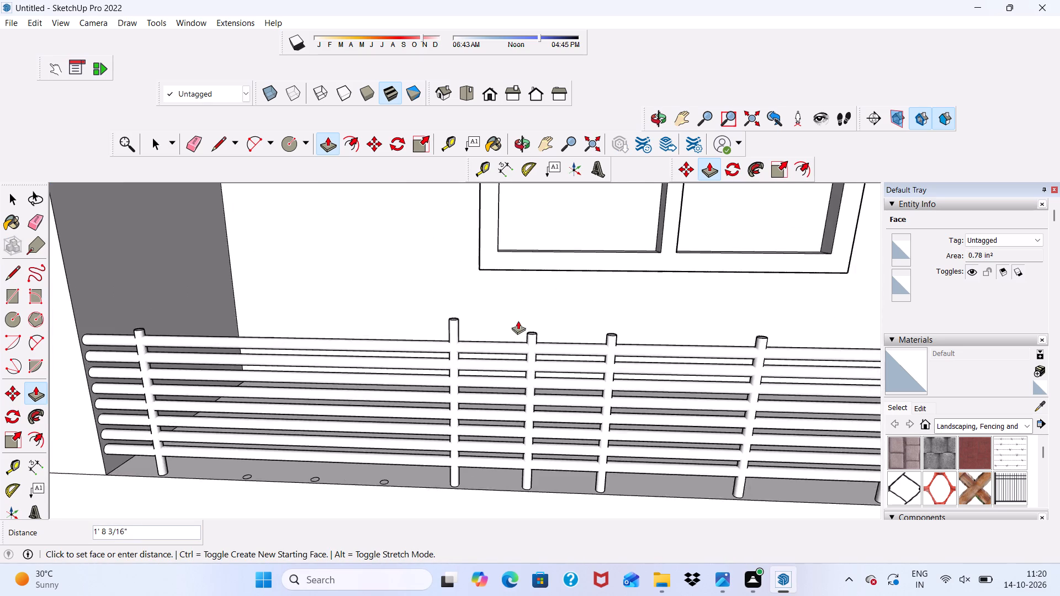
scroll(518, 321, up, 5)
click(554, 360)
Extrude the third closely spaced floor circle, the one nearest the finished posts, up 1' 6 13/16" level with their tops.
scroll(565, 304, down, 7)
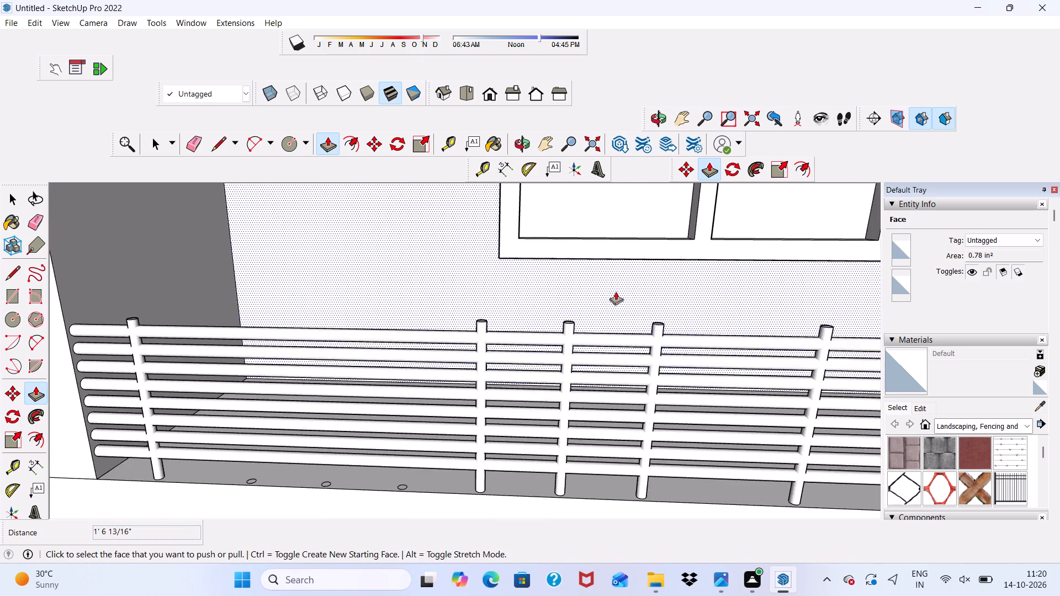
scroll(616, 291, down, 3)
scroll(471, 425, up, 19)
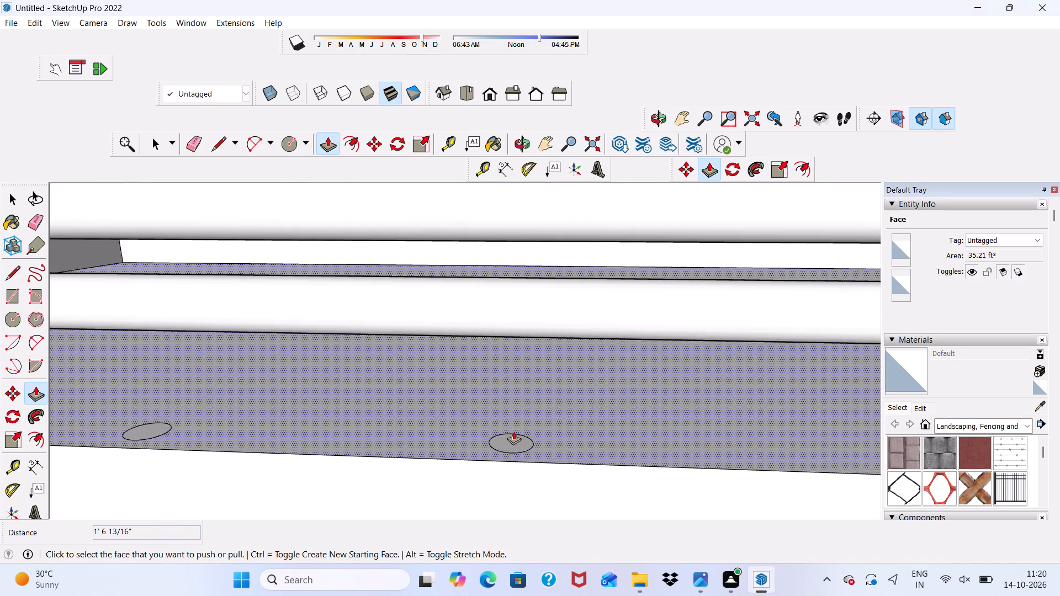
click(516, 439)
scroll(536, 392, down, 19)
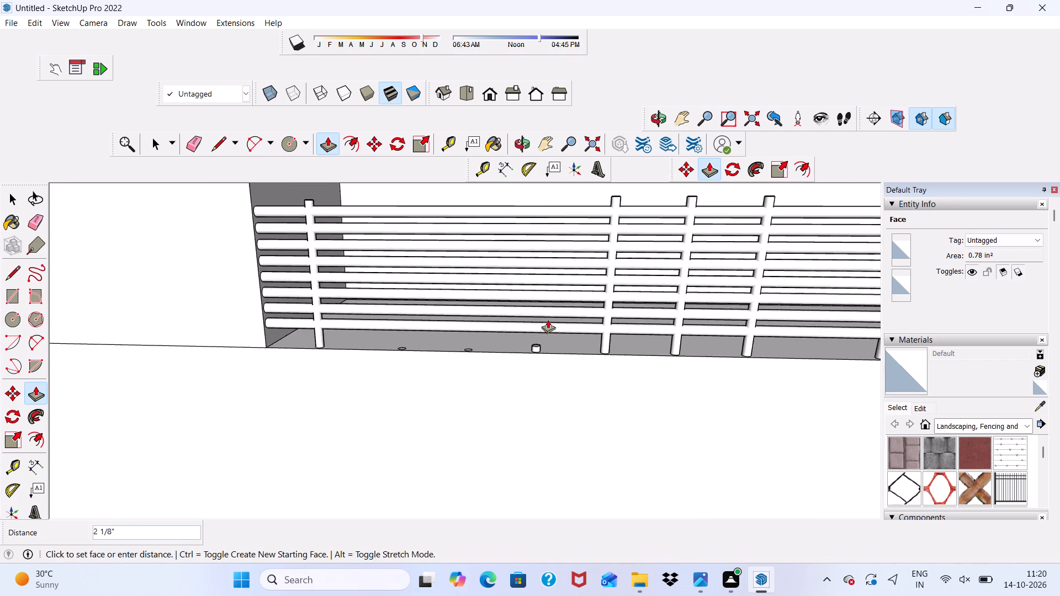
scroll(548, 320, down, 10)
scroll(584, 264, up, 5)
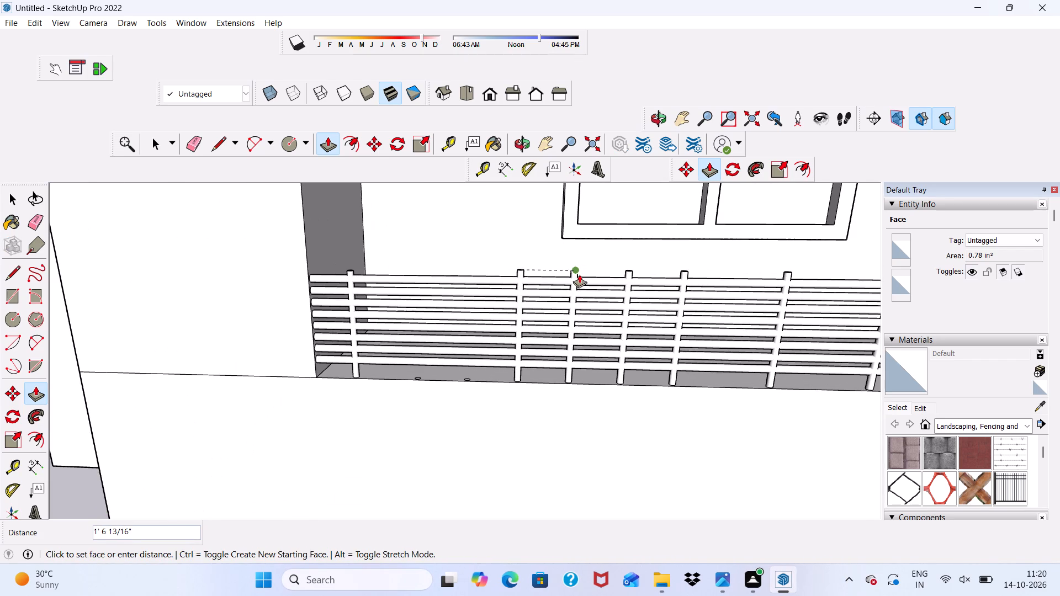
click(579, 274)
Extrude the fourth closely spaced floor circle up 1' 6 13/16" to the adjacent post's top.
scroll(454, 351, up, 10)
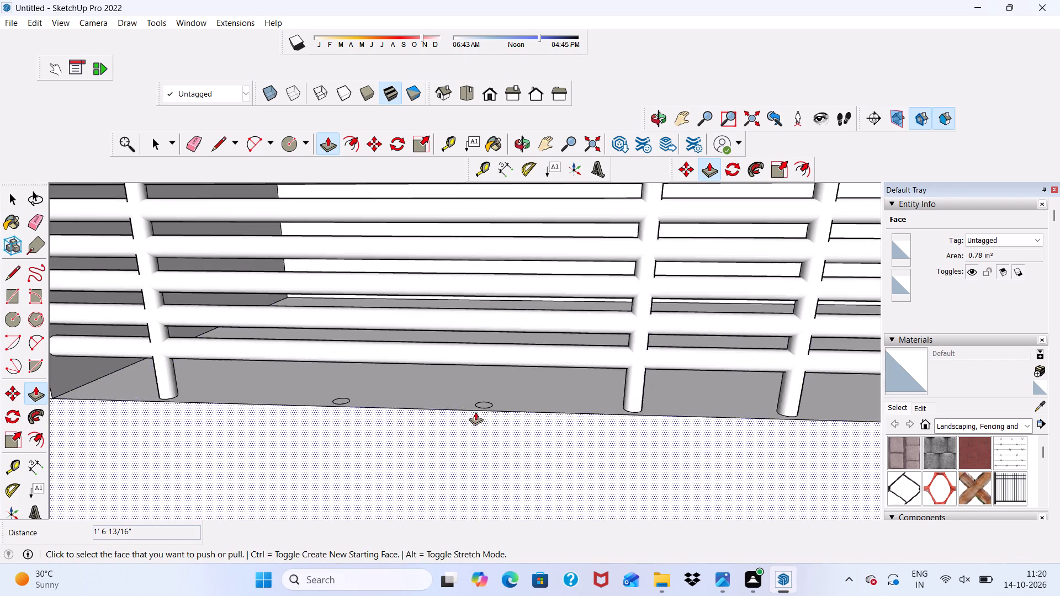
scroll(476, 412, up, 11)
click(485, 397)
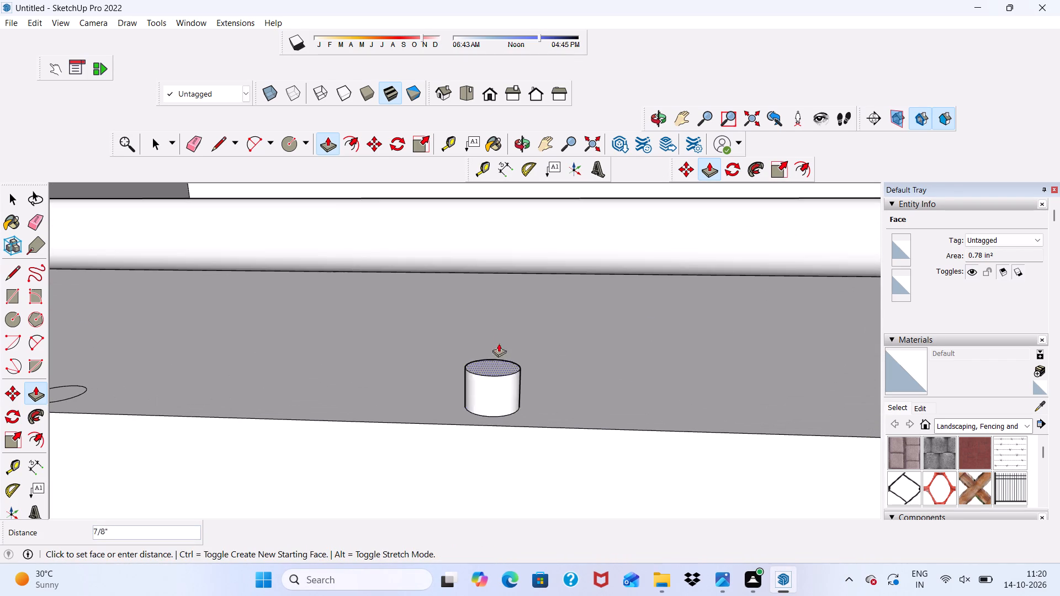
scroll(501, 336, down, 5)
scroll(558, 313, down, 17)
scroll(639, 246, up, 2)
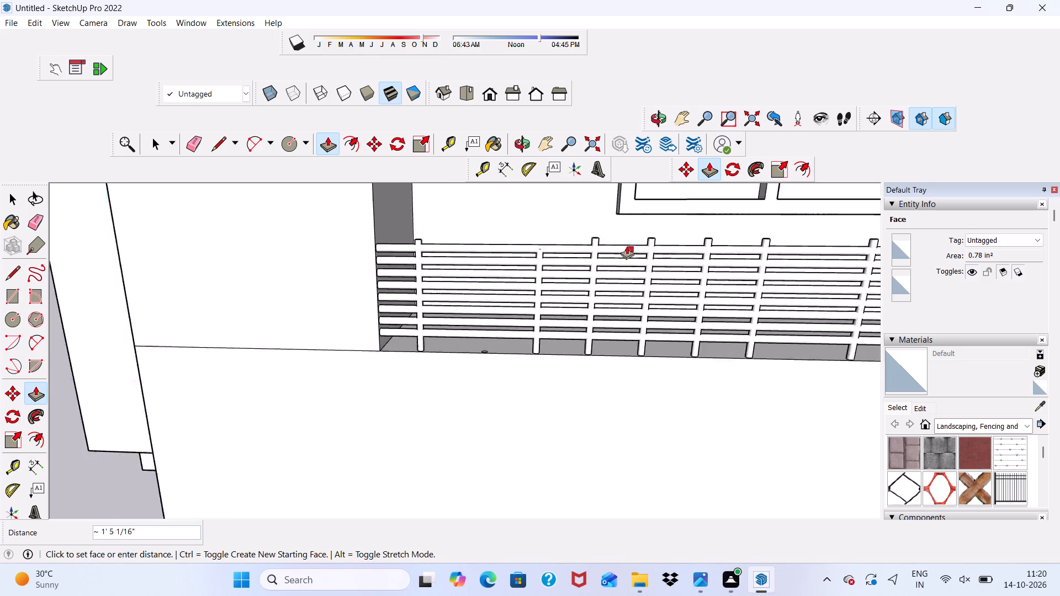
scroll(627, 246, up, 2)
click(589, 238)
Extrude the last remaining floor circle, beside the end post near the left pier, up 1' 6 13/16" level with the neighbouring post.
scroll(438, 401, up, 4)
scroll(455, 355, up, 14)
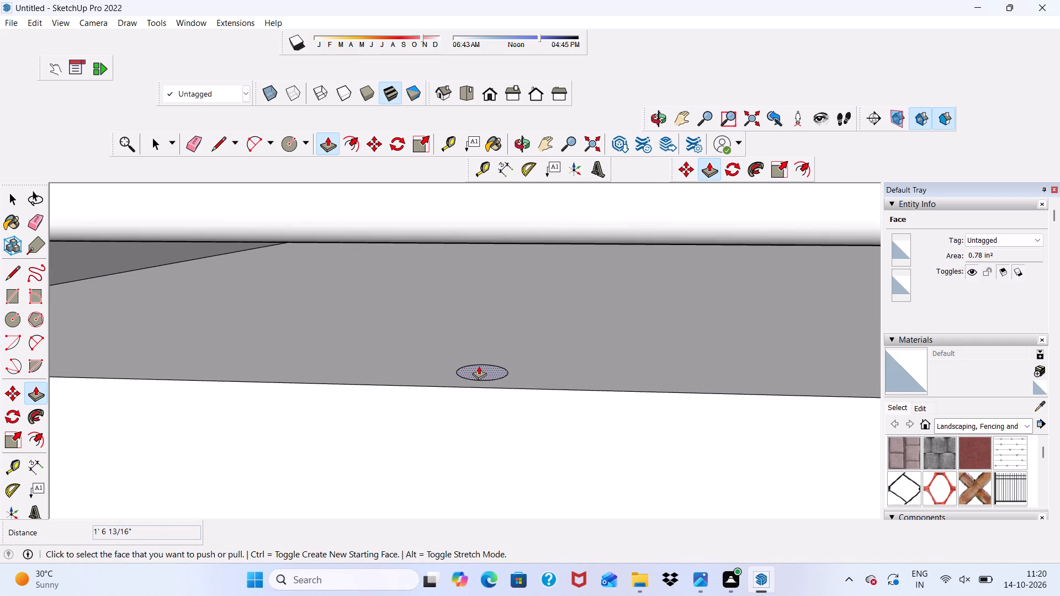
click(479, 366)
scroll(480, 366, down, 5)
scroll(521, 326, down, 17)
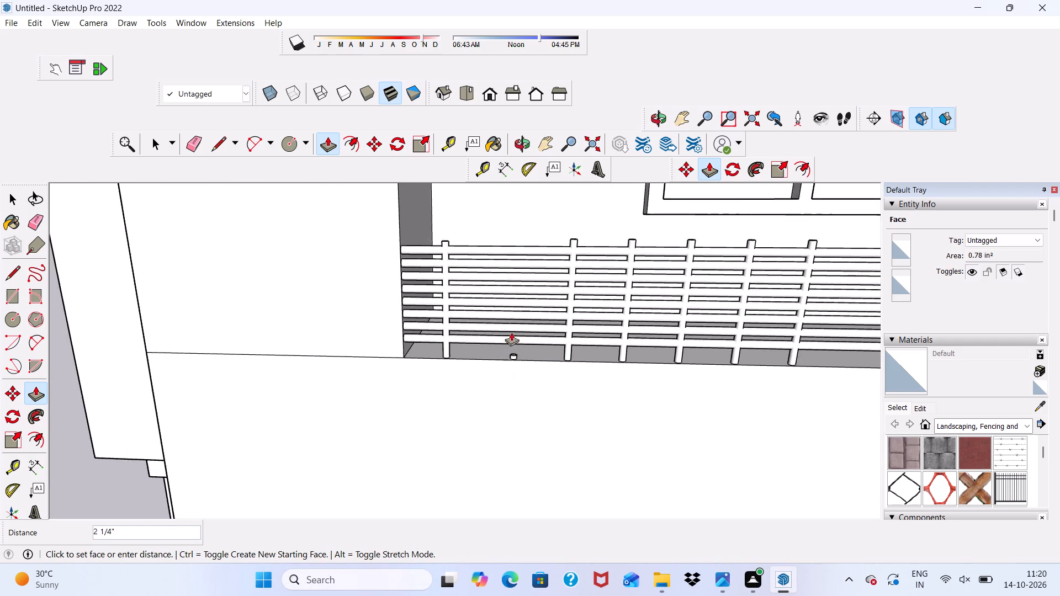
scroll(506, 329, down, 5)
scroll(575, 256, up, 7)
click(517, 300)
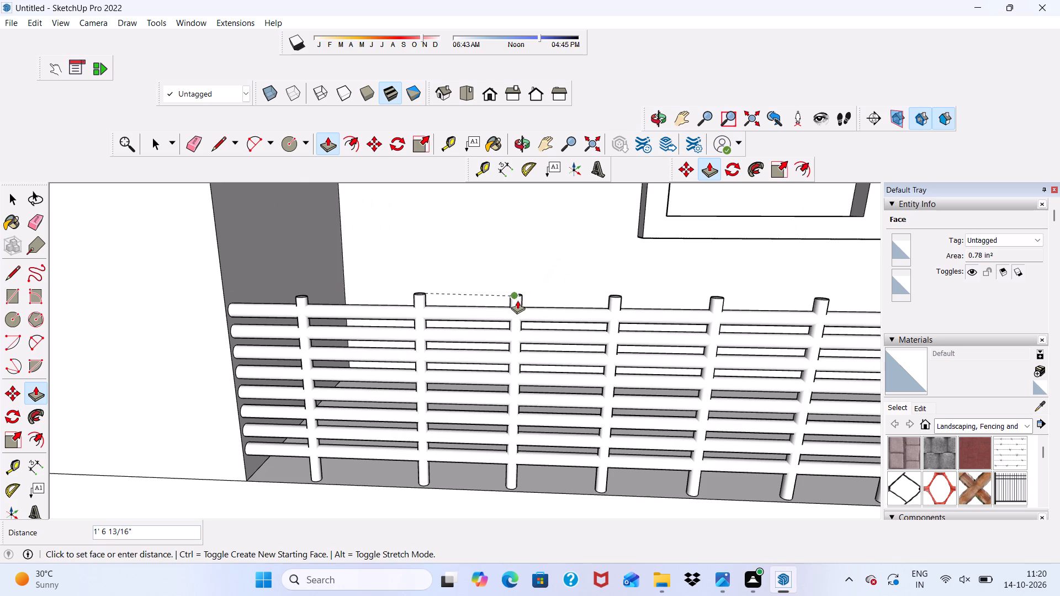
Examine the lowest left bay's balcony railing and the facade around it in front view, from above and close up.
scroll(483, 324, down, 15)
middle_drag(505, 372, 520, 302)
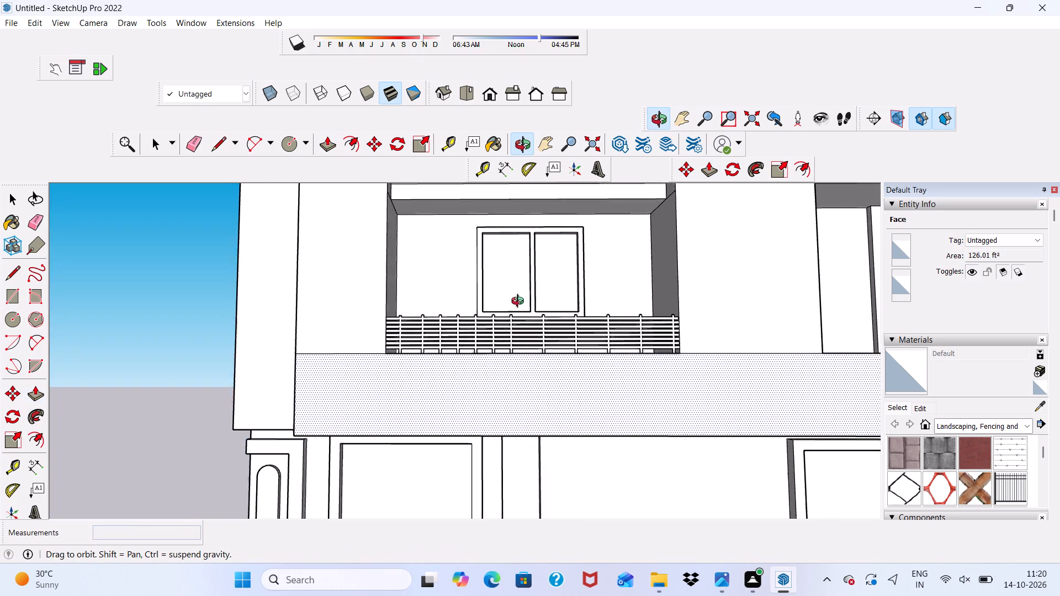
middle_drag(520, 302, 521, 304)
scroll(522, 308, up, 1)
click(490, 97)
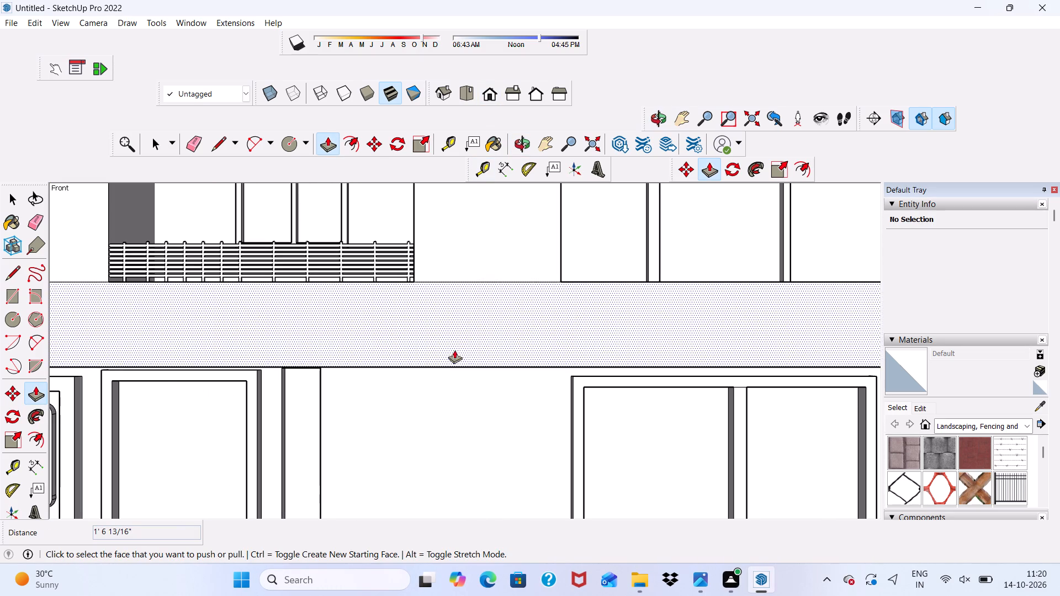
scroll(433, 368, down, 5)
scroll(484, 371, down, 6)
scroll(475, 502, up, 7)
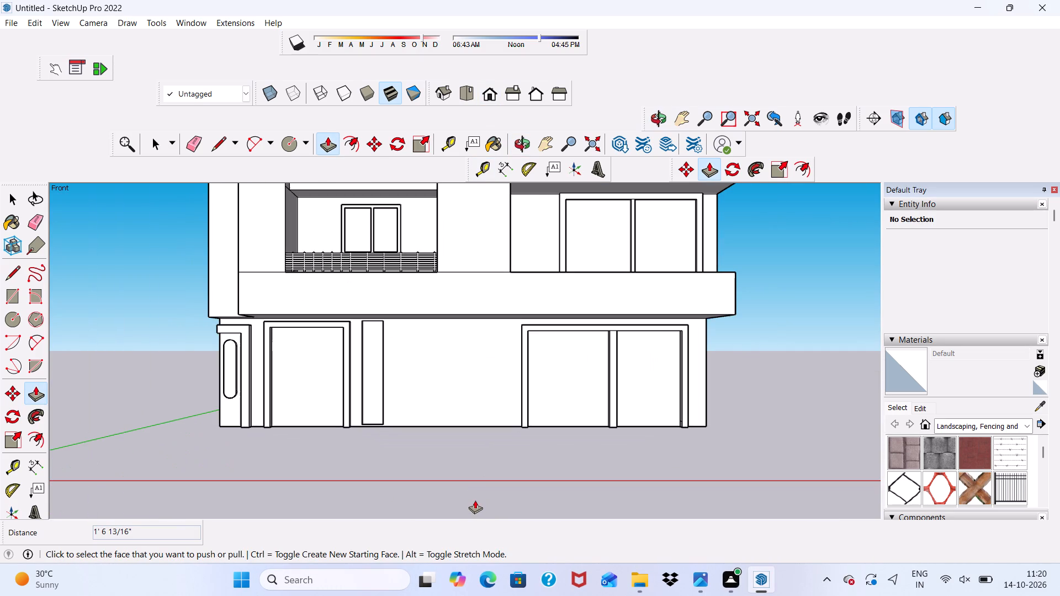
key(space)
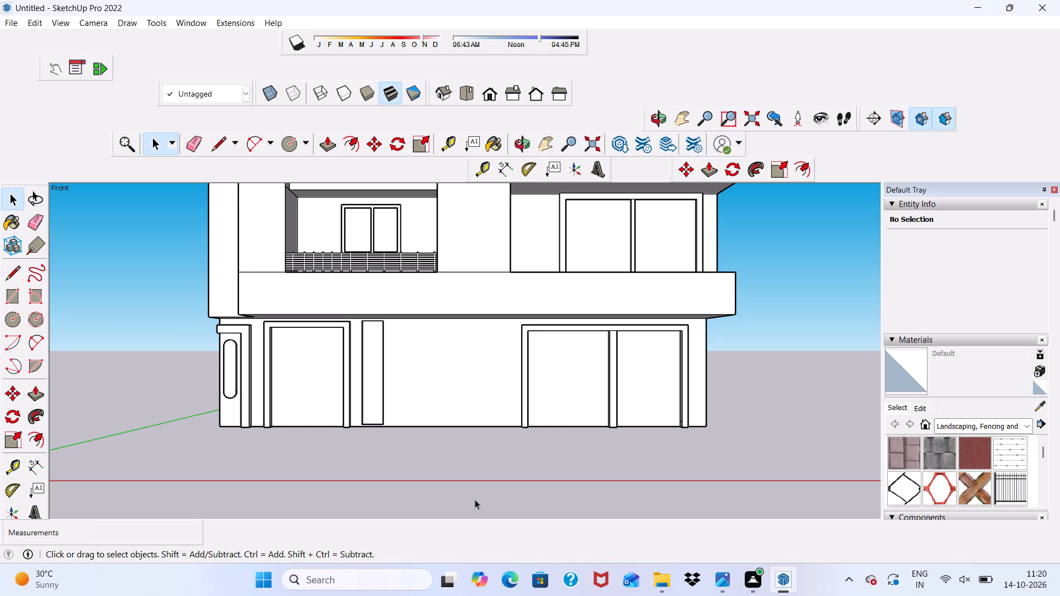
scroll(474, 499, down, 11)
scroll(459, 329, up, 9)
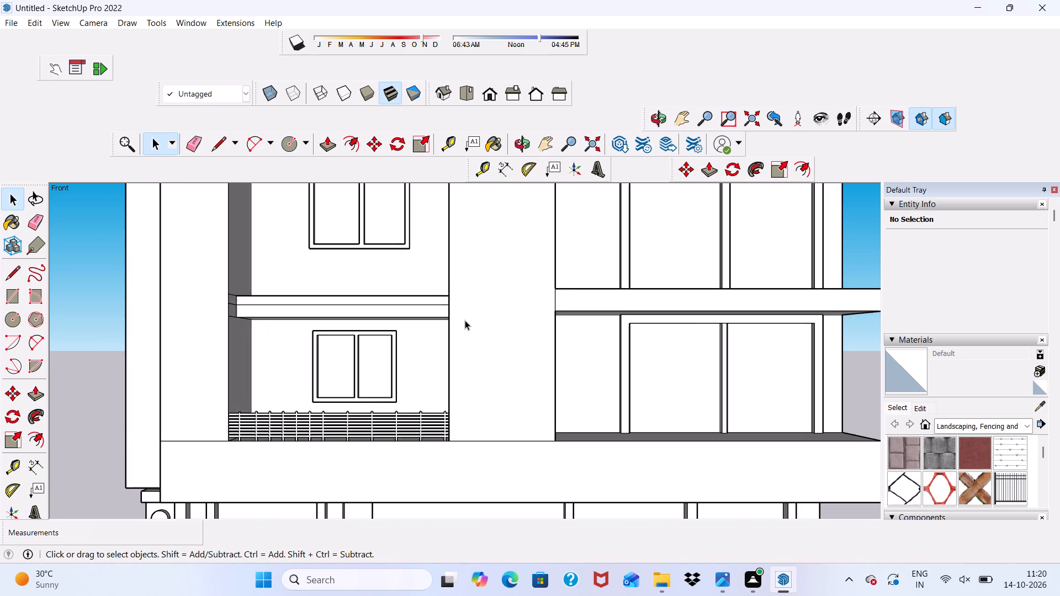
scroll(465, 320, down, 6)
scroll(501, 188, down, 3)
scroll(554, 292, down, 6)
scroll(504, 213, up, 1)
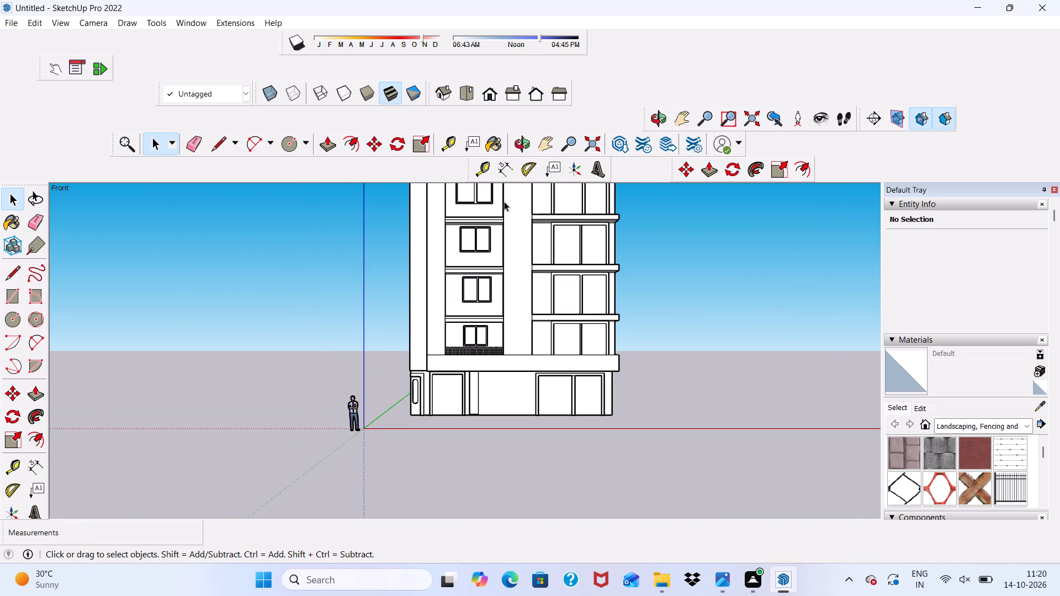
click(490, 98)
scroll(543, 334, up, 10)
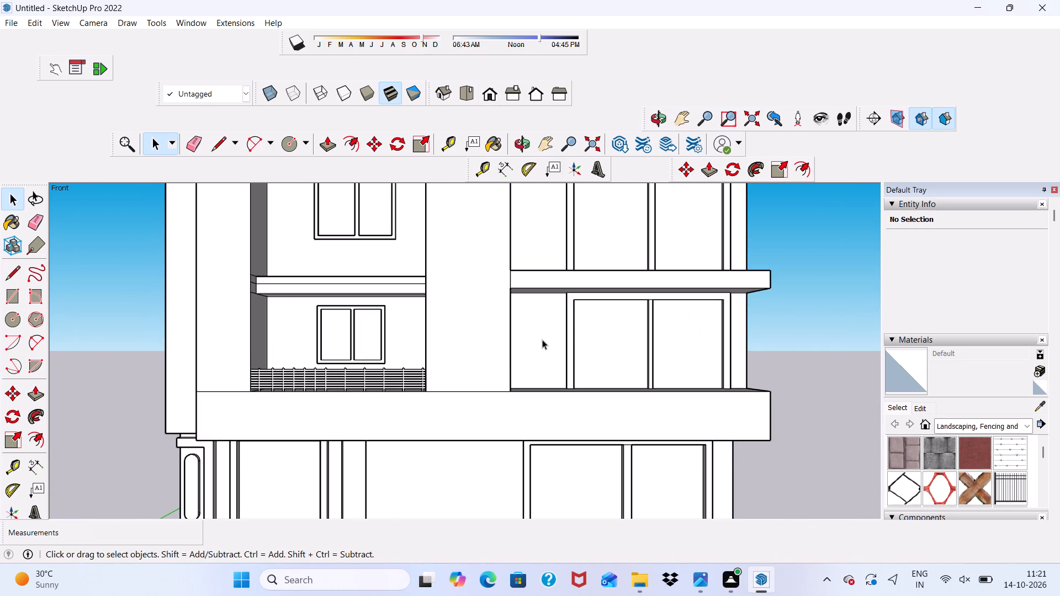
scroll(540, 342, down, 9)
scroll(459, 275, up, 4)
scroll(454, 270, down, 1)
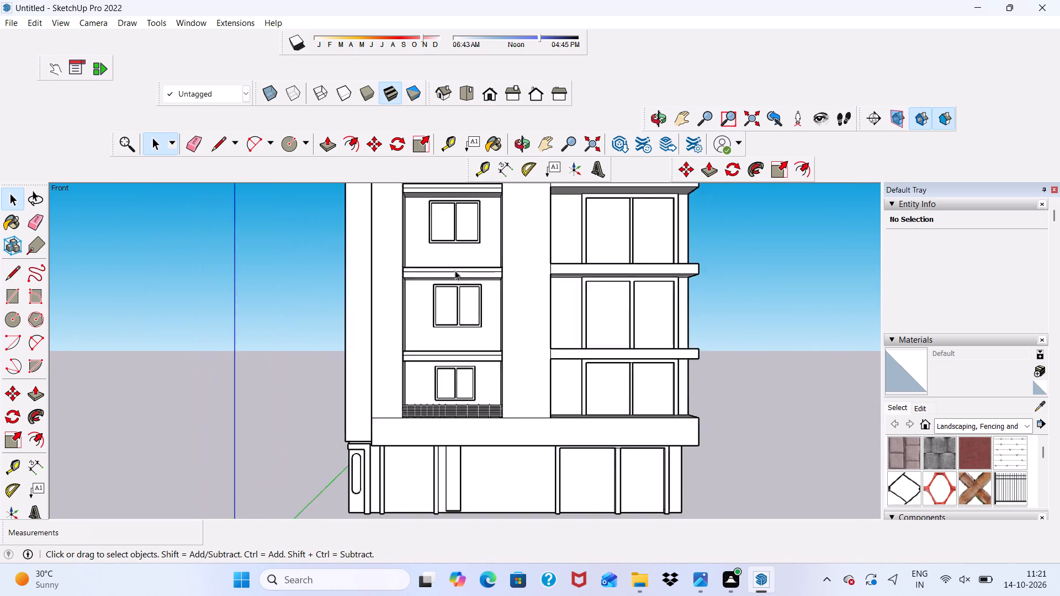
scroll(455, 270, up, 4)
middle_drag(466, 332, 328, 445)
scroll(377, 479, up, 4)
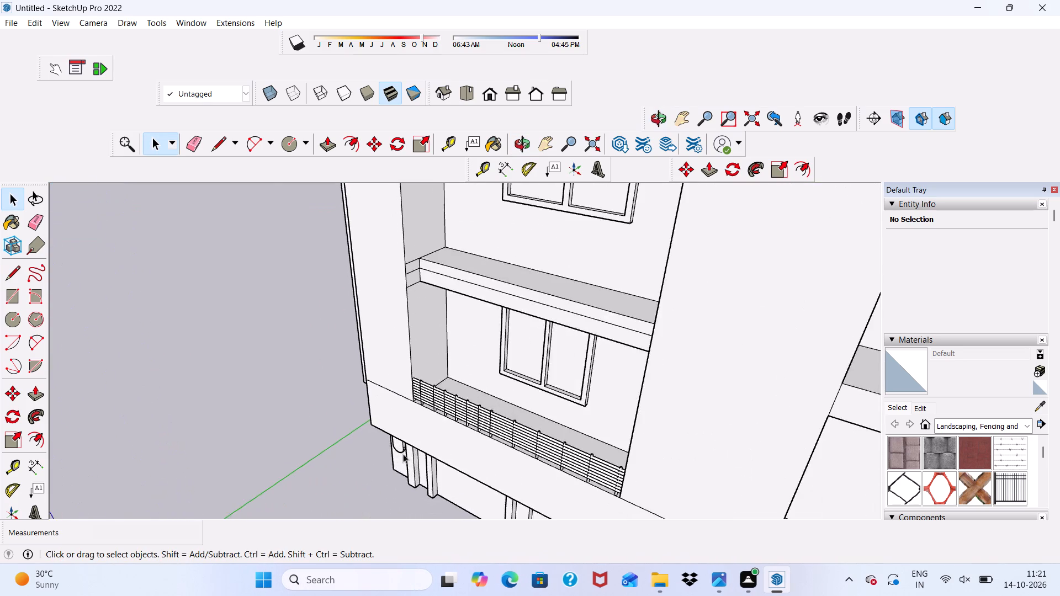
scroll(403, 454, up, 15)
middle_drag(460, 448, 647, 291)
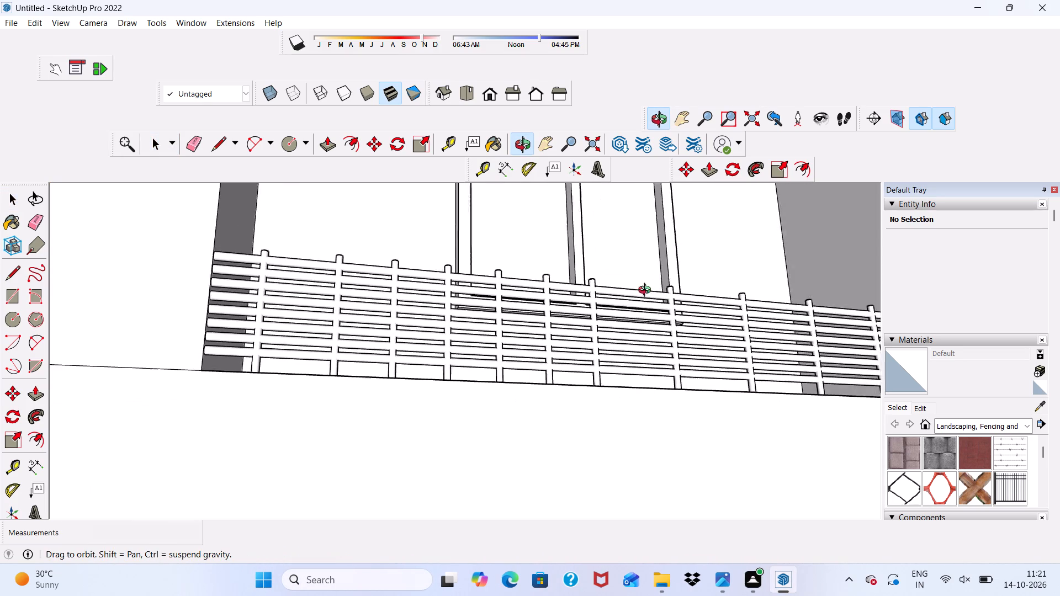
middle_drag(647, 291, 574, 314)
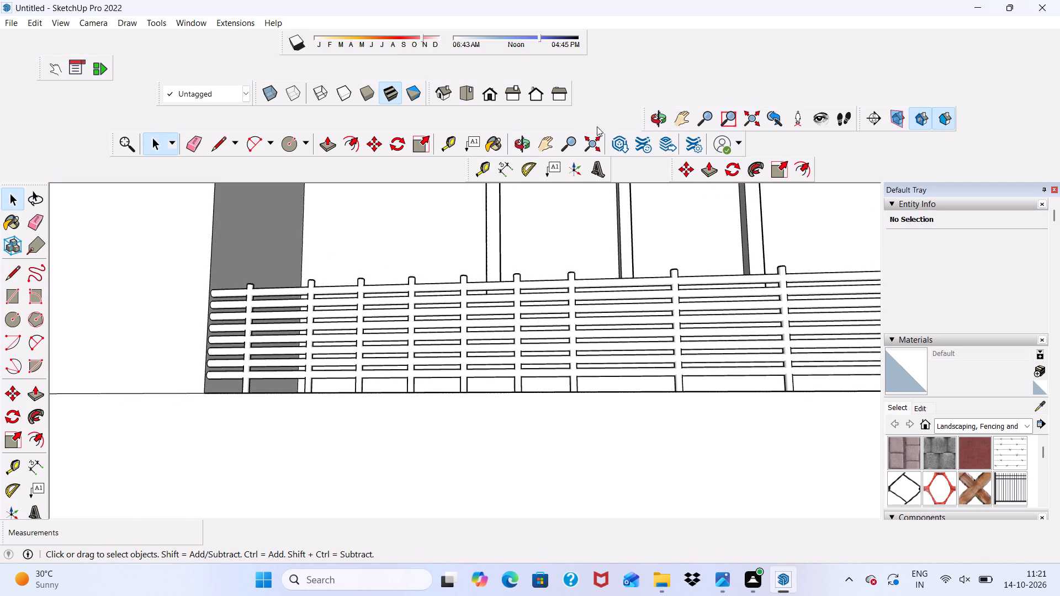
scroll(536, 169, down, 10)
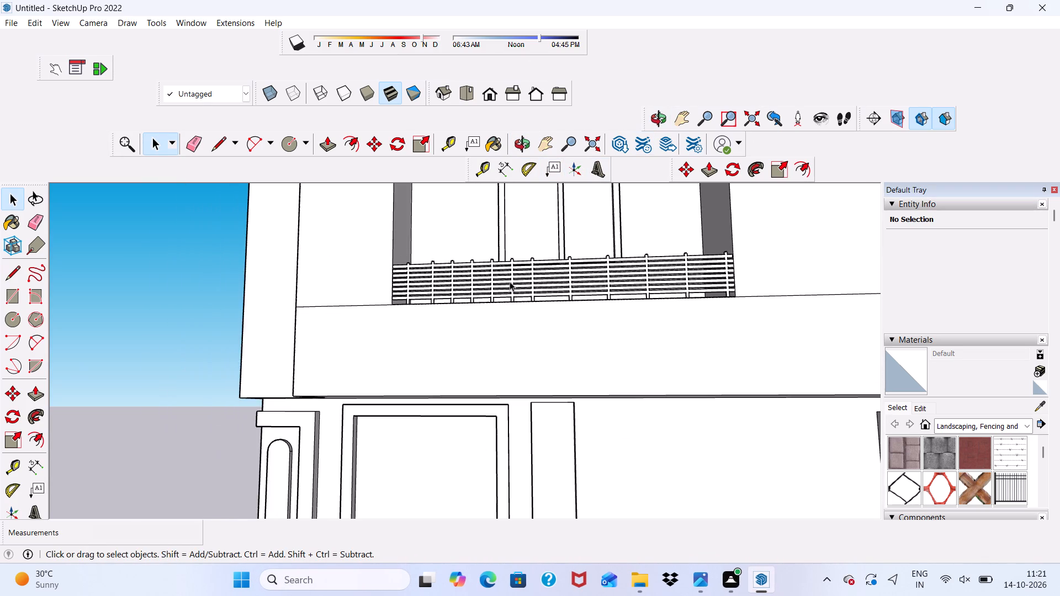
scroll(384, 203, up, 4)
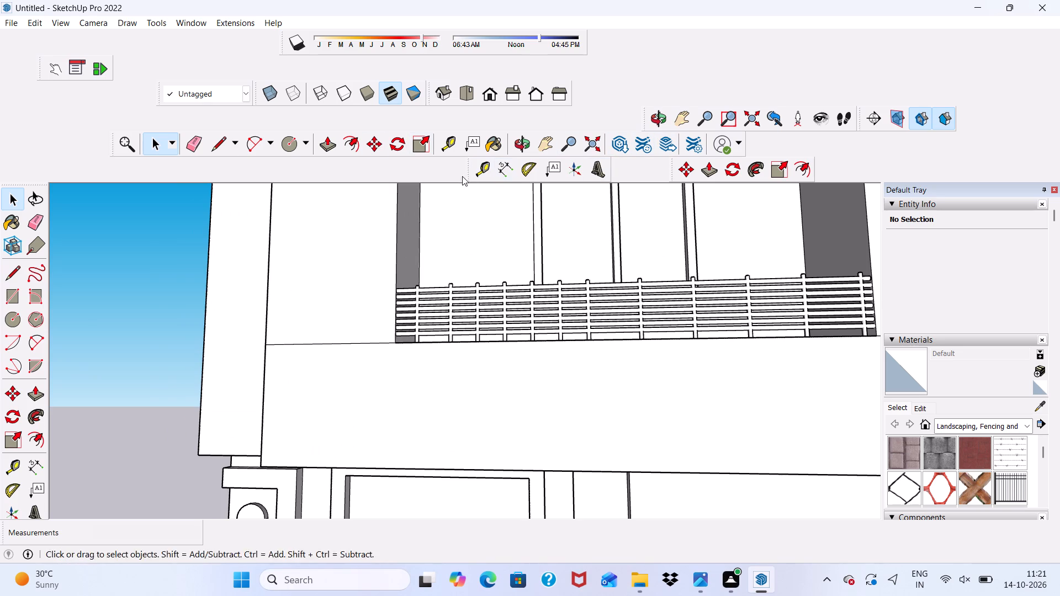
Measure the railing's height at the left pier with a linear dimension, starting from the balcony floor's front corner.
click(504, 168)
scroll(449, 293, up, 5)
scroll(361, 385, up, 5)
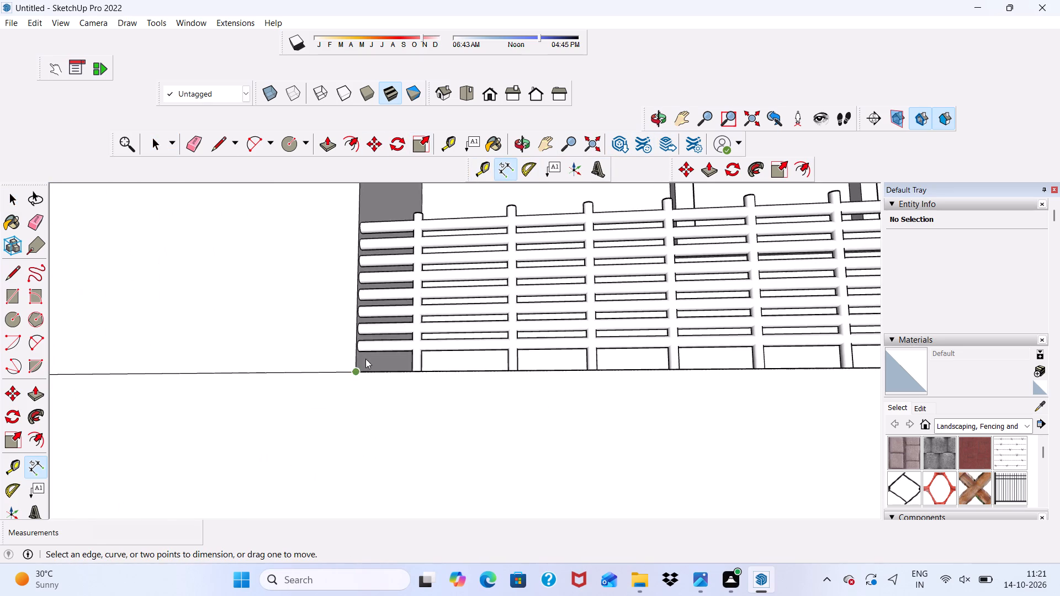
middle_drag(367, 358, 343, 413)
scroll(351, 352, up, 8)
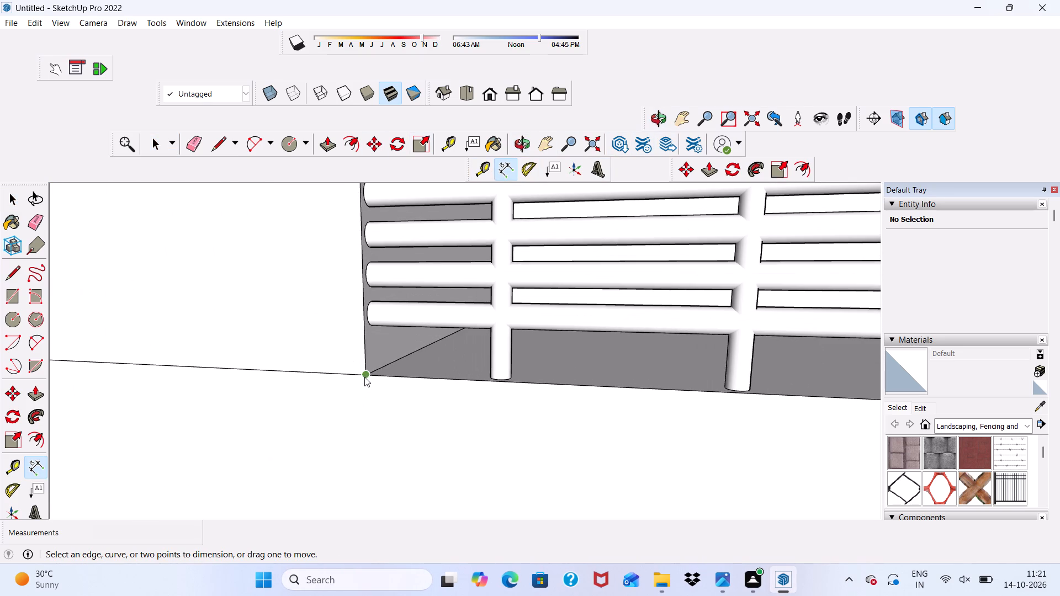
click(364, 377)
scroll(347, 354, down, 6)
scroll(375, 211, up, 1)
scroll(354, 222, down, 5)
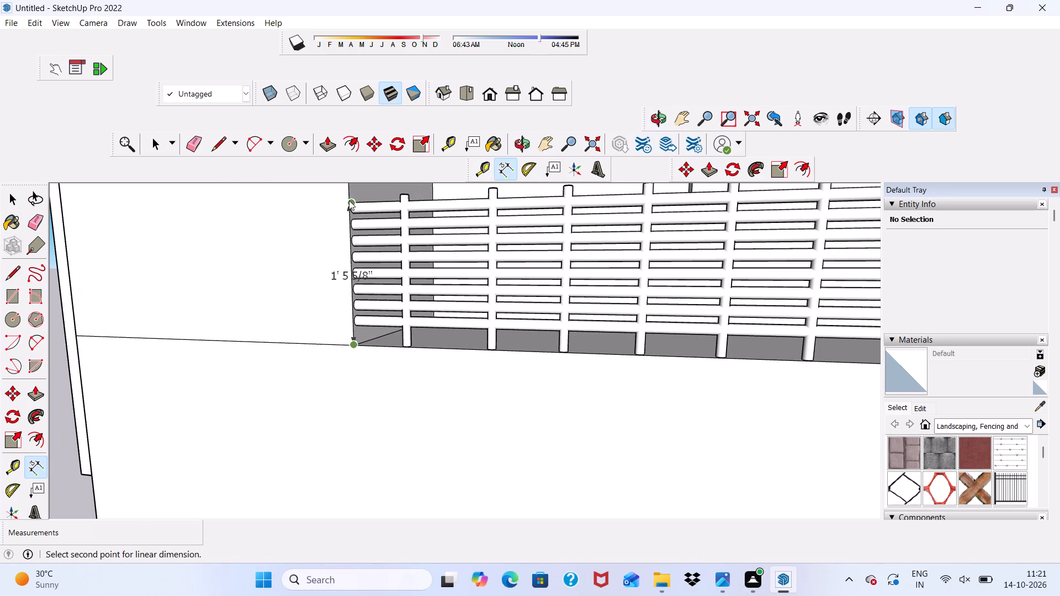
scroll(349, 198, up, 2)
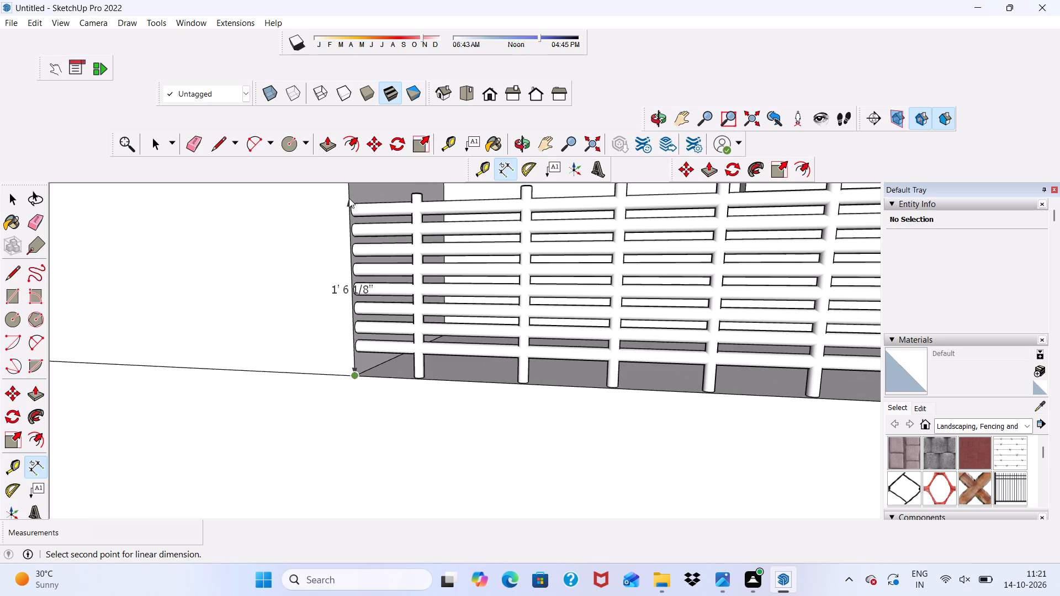
click(349, 196)
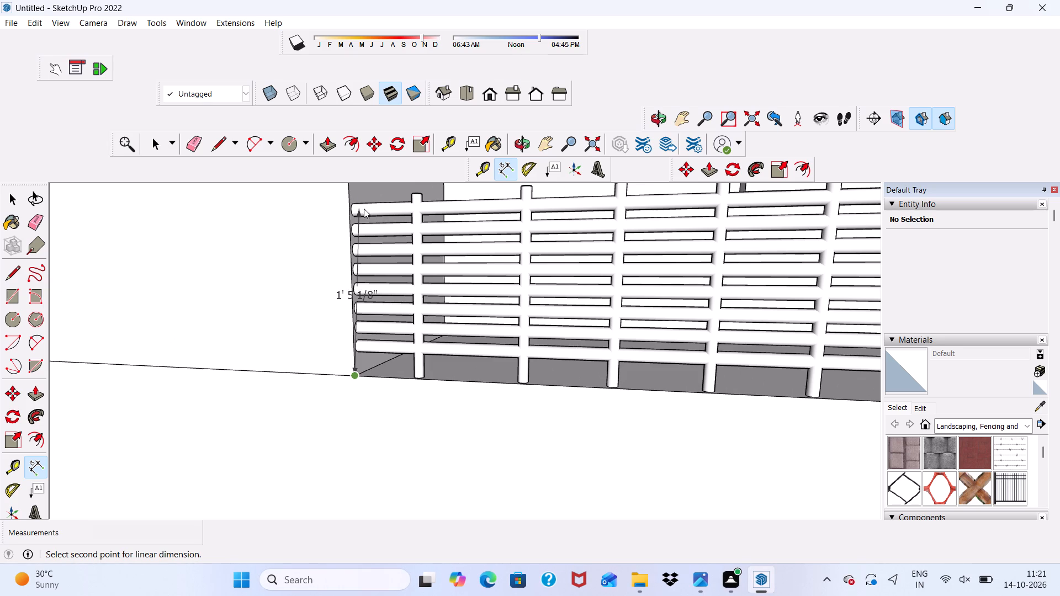
key(space)
Examine the balcony ledges of the left bay's upper floors and their junctions with the side piers.
scroll(364, 209, down, 5)
scroll(401, 302, down, 12)
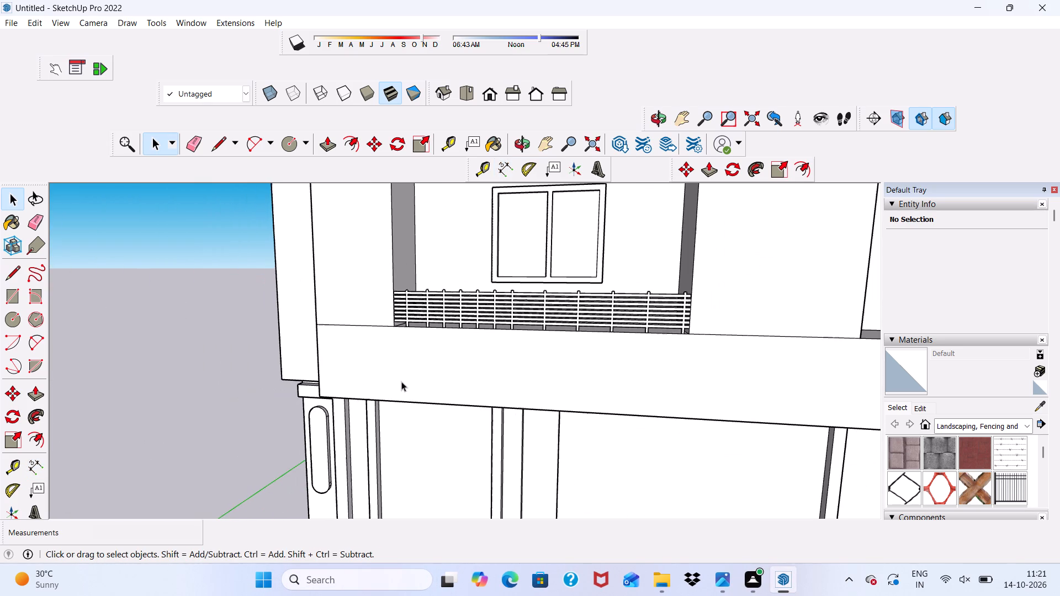
middle_drag(416, 379, 559, 413)
scroll(561, 391, up, 7)
scroll(561, 388, down, 3)
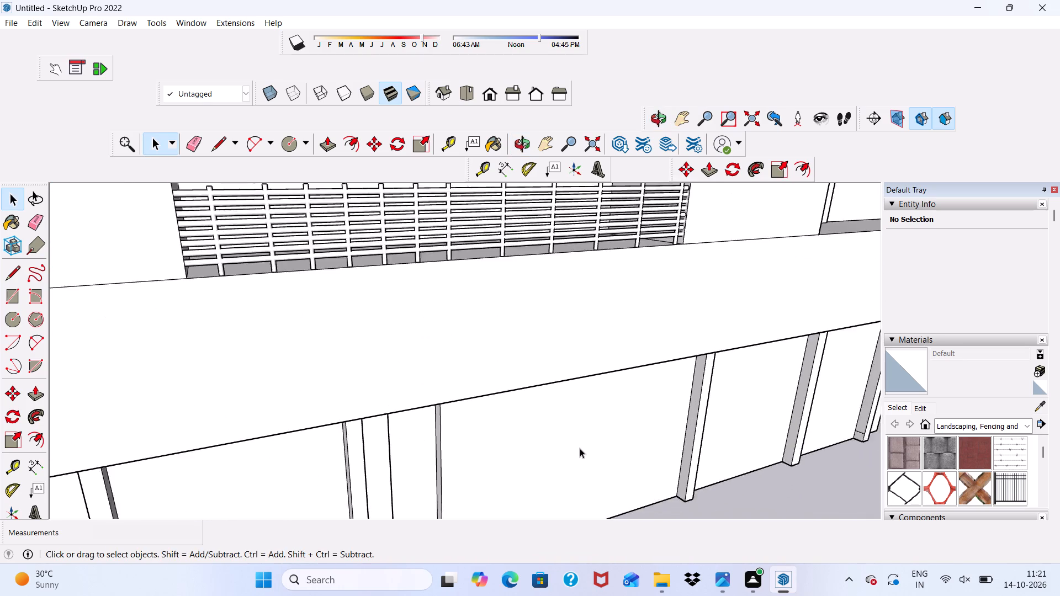
scroll(581, 452, up, 2)
middle_drag(581, 452, 447, 371)
scroll(447, 371, up, 1)
scroll(446, 371, down, 16)
scroll(402, 254, up, 5)
scroll(444, 219, up, 9)
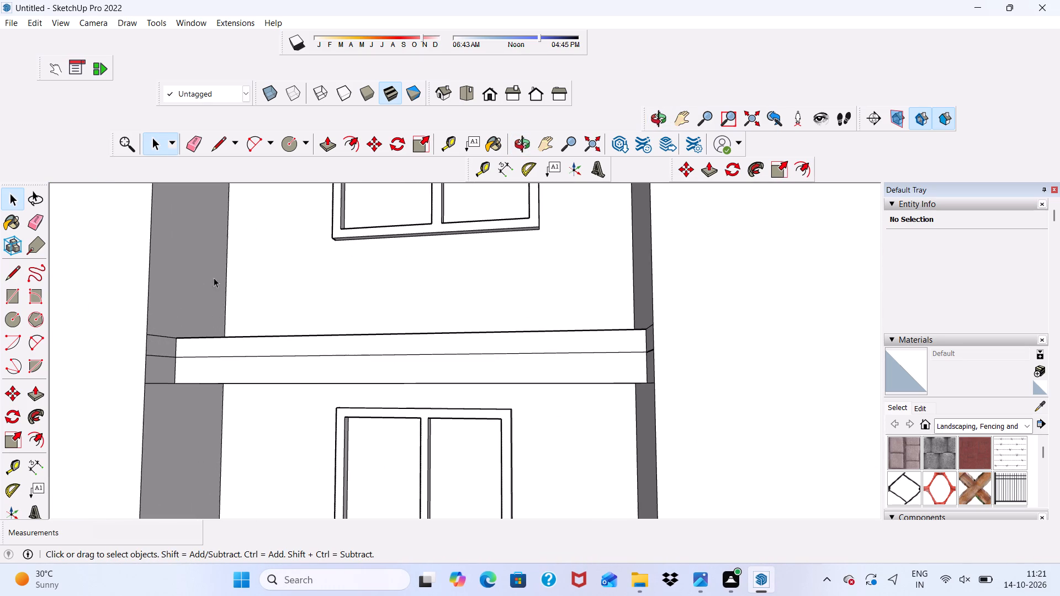
scroll(309, 381, down, 4)
middle_drag(431, 402, 558, 370)
scroll(490, 320, down, 5)
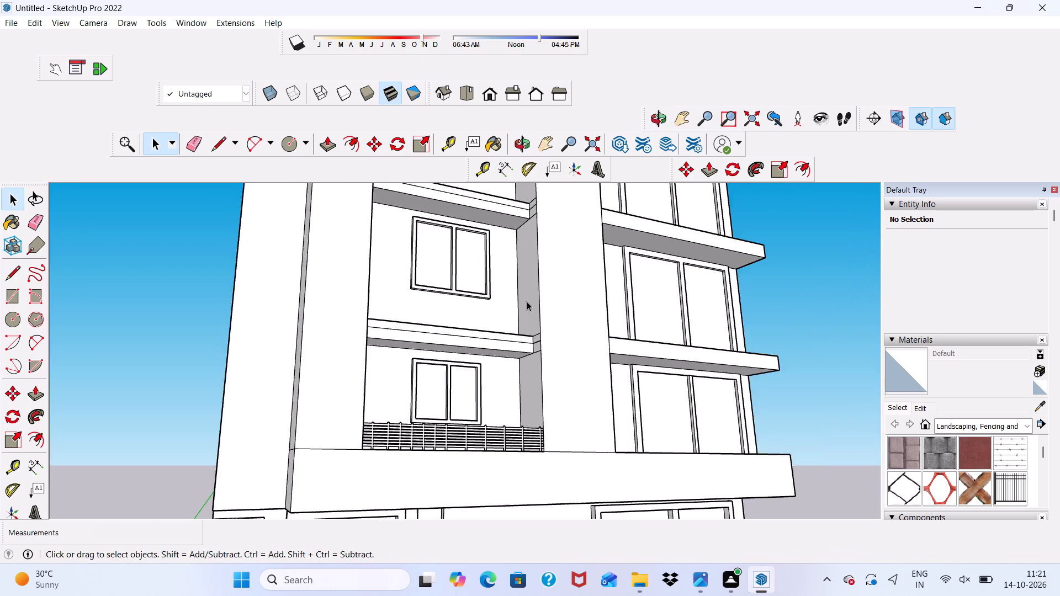
scroll(527, 301, down, 2)
middle_drag(532, 332, 552, 412)
scroll(521, 329, up, 5)
scroll(521, 329, down, 9)
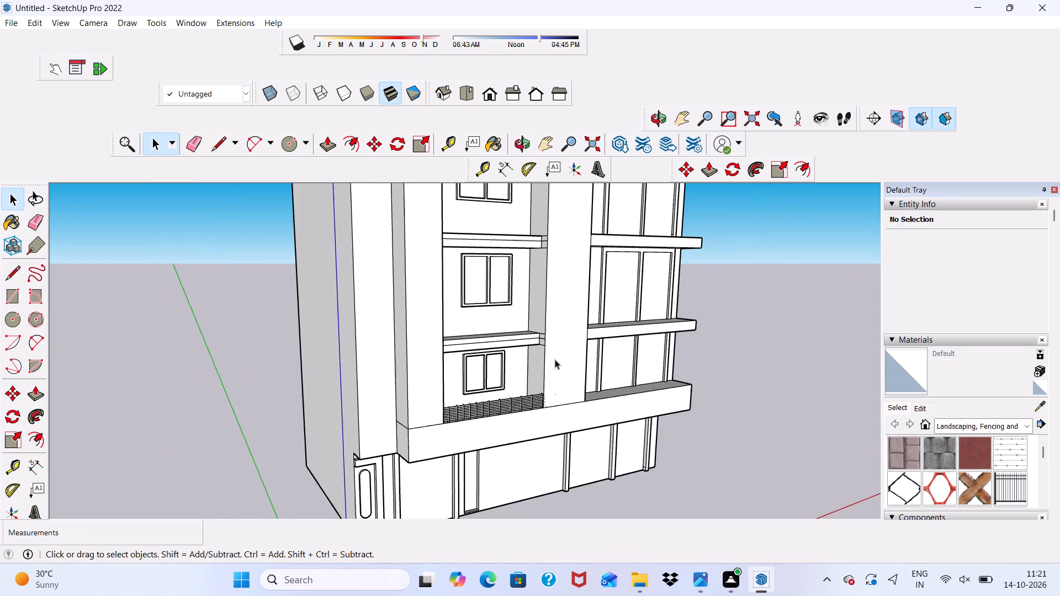
scroll(556, 215, up, 5)
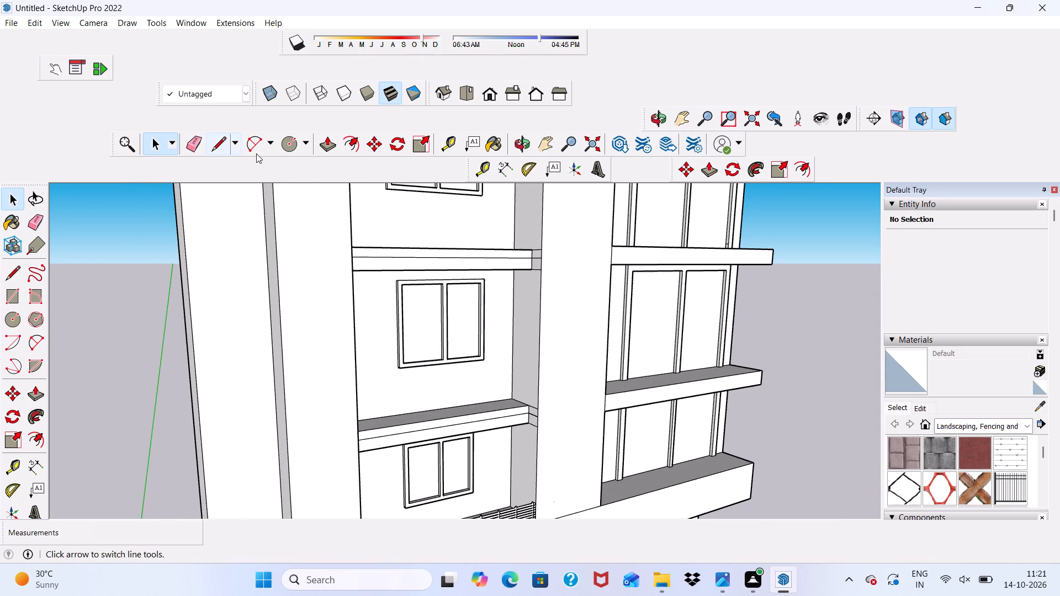
Erase the dividing line across the front face of the left bay's ledge directly above the railed balcony.
click(193, 142)
scroll(475, 299, up, 2)
scroll(542, 424, up, 4)
scroll(501, 389, down, 4)
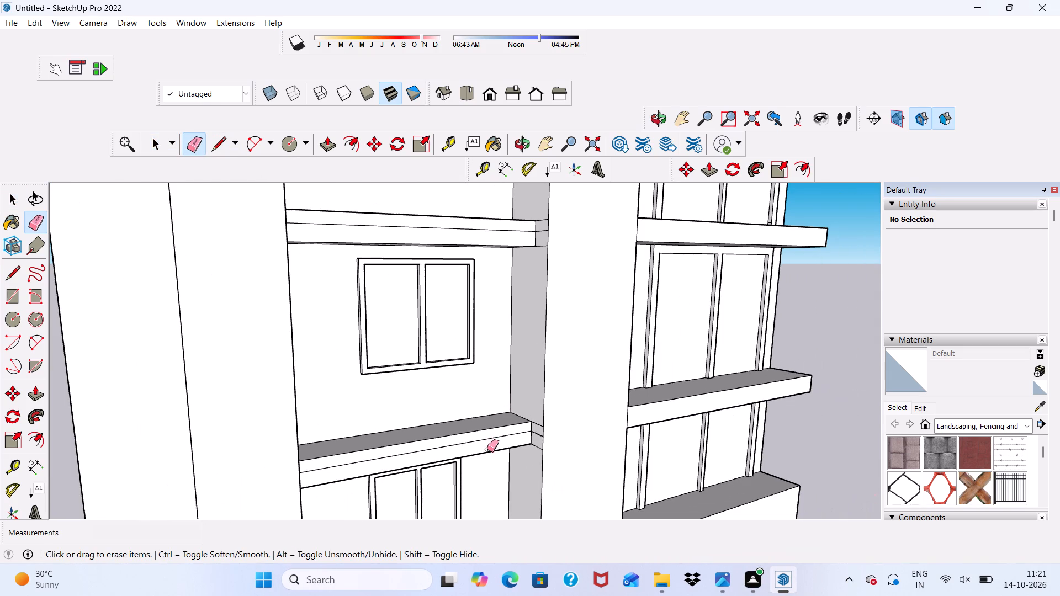
click(477, 439)
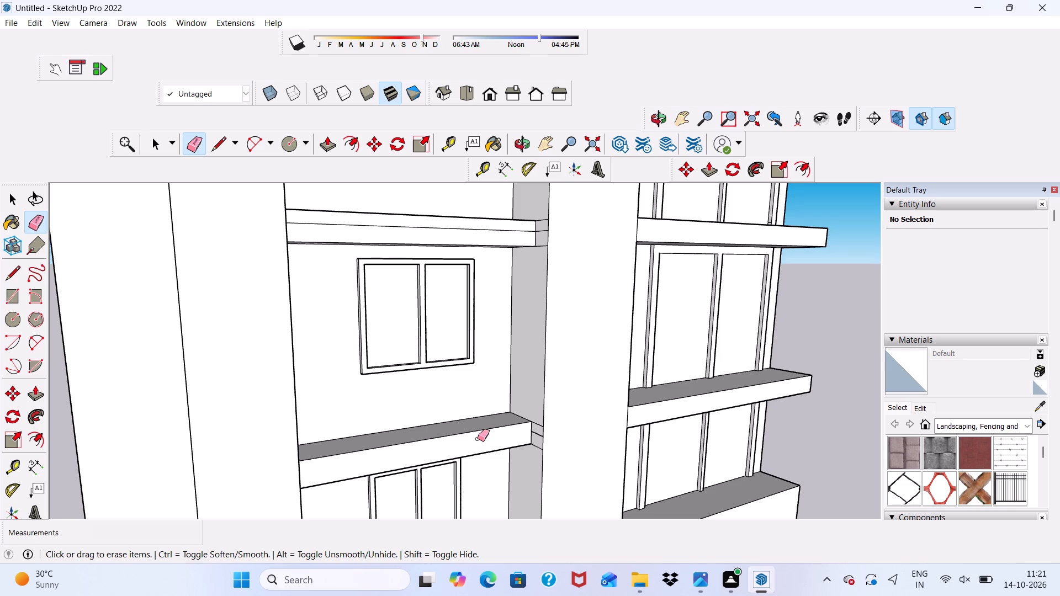
Push/Pull the front face of the ledge directly above the railed balcony outward, flush with the adjoining pier's front.
key(space)
scroll(477, 436, up, 4)
scroll(477, 436, down, 5)
scroll(479, 453, up, 1)
click(438, 455)
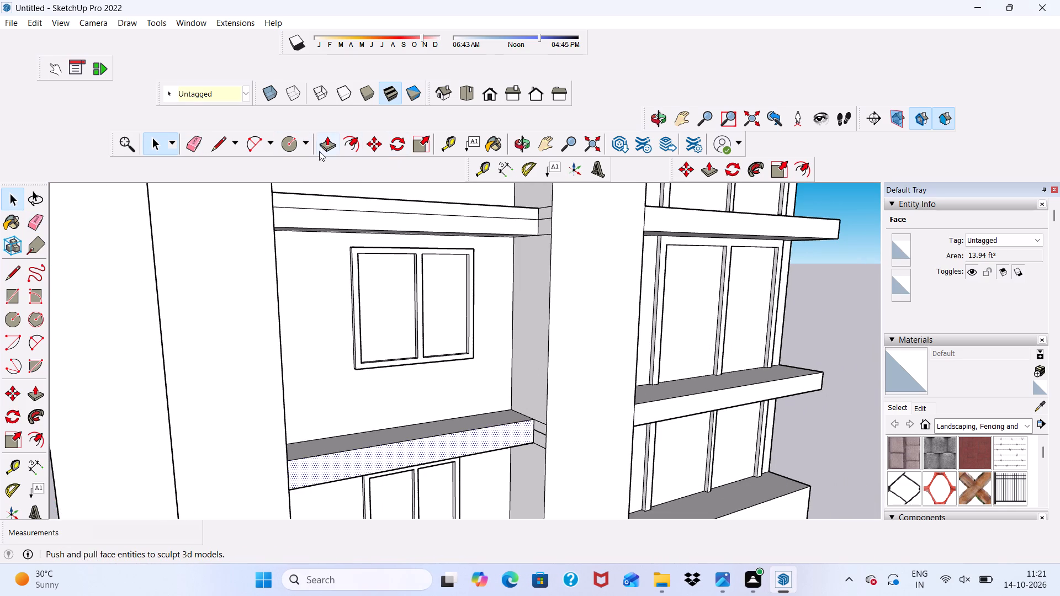
click(327, 150)
click(460, 442)
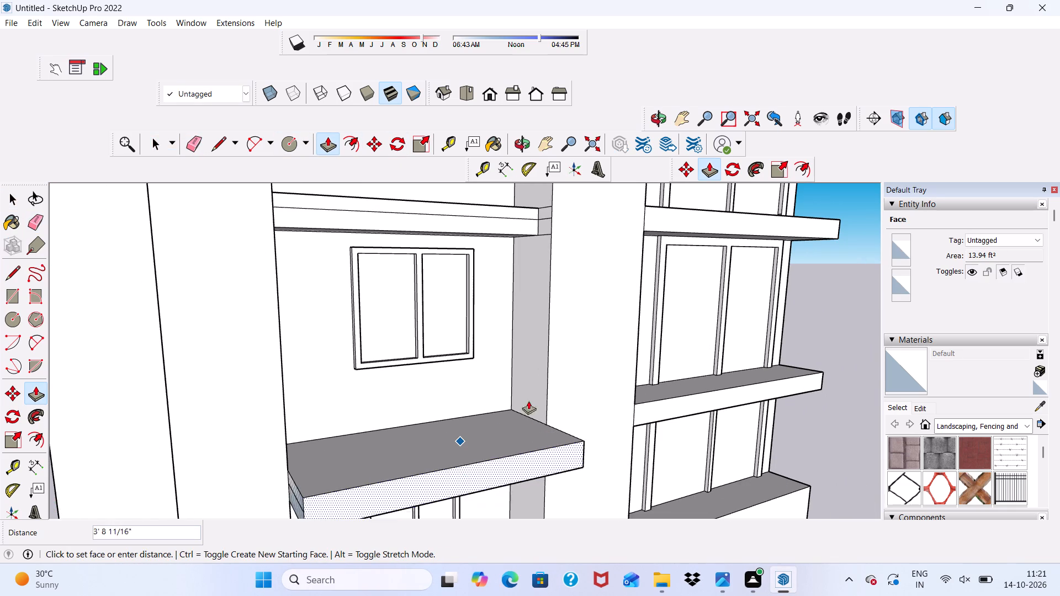
click(550, 374)
Erase the dividing line across the front face of the left bay's uppermost balcony ledge.
scroll(540, 405, down, 8)
middle_drag(546, 461, 546, 463)
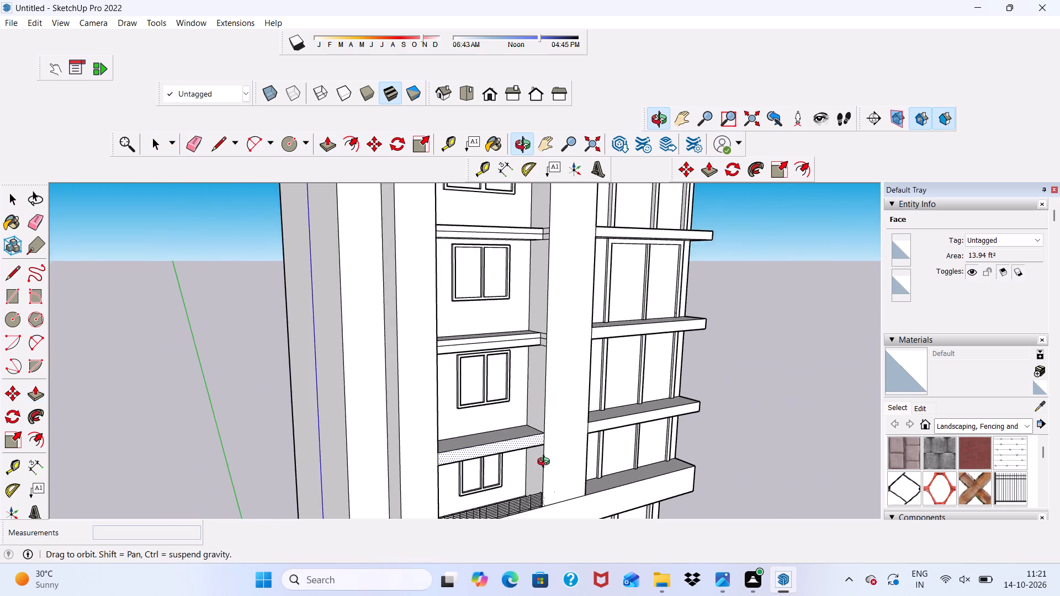
middle_drag(546, 463, 438, 512)
key(space)
click(198, 143)
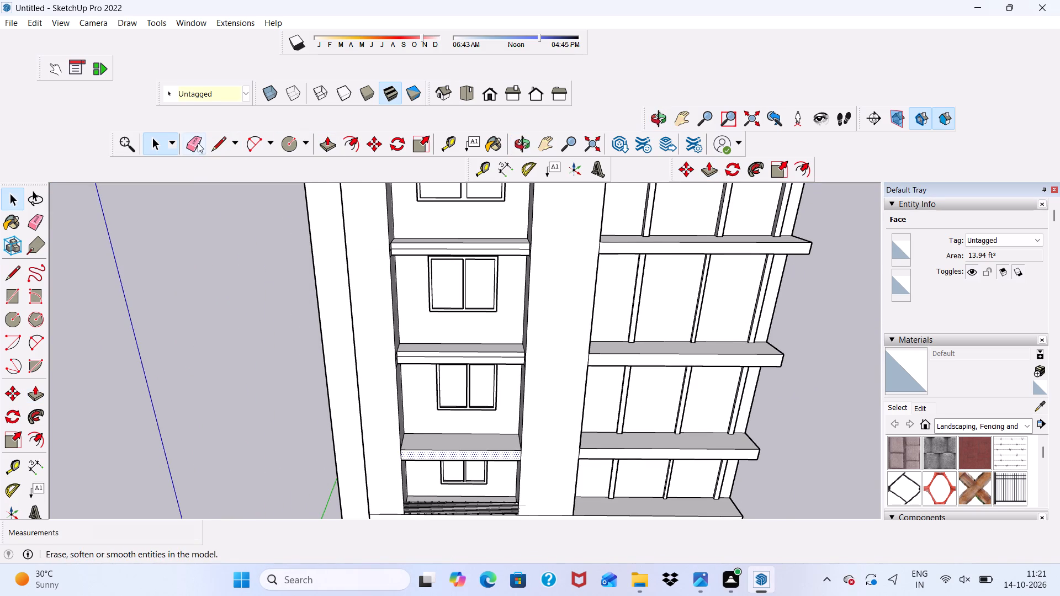
scroll(348, 218, up, 11)
click(449, 255)
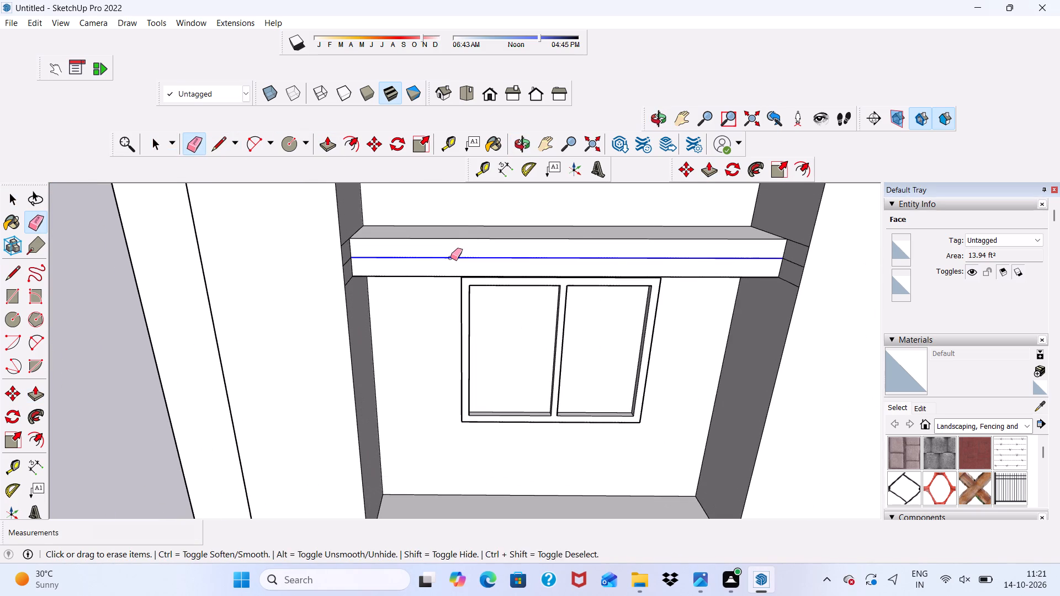
Push/Pull the uppermost left-bay ledge's front face outward 1' 1 7/8", flush with the pier's front.
key(space)
scroll(404, 269, down, 2)
scroll(391, 271, up, 3)
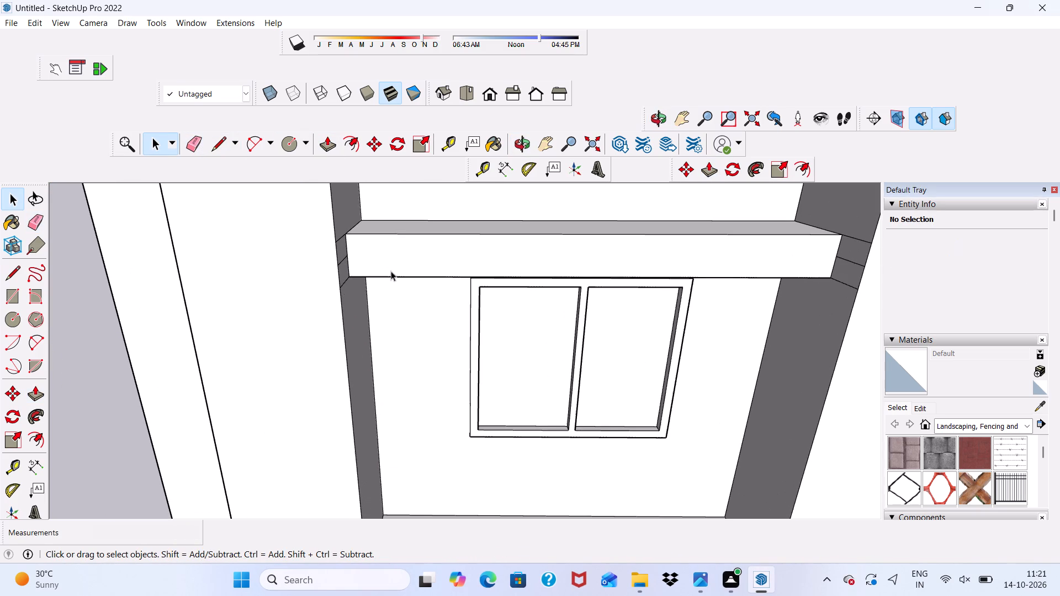
click(393, 267)
click(327, 139)
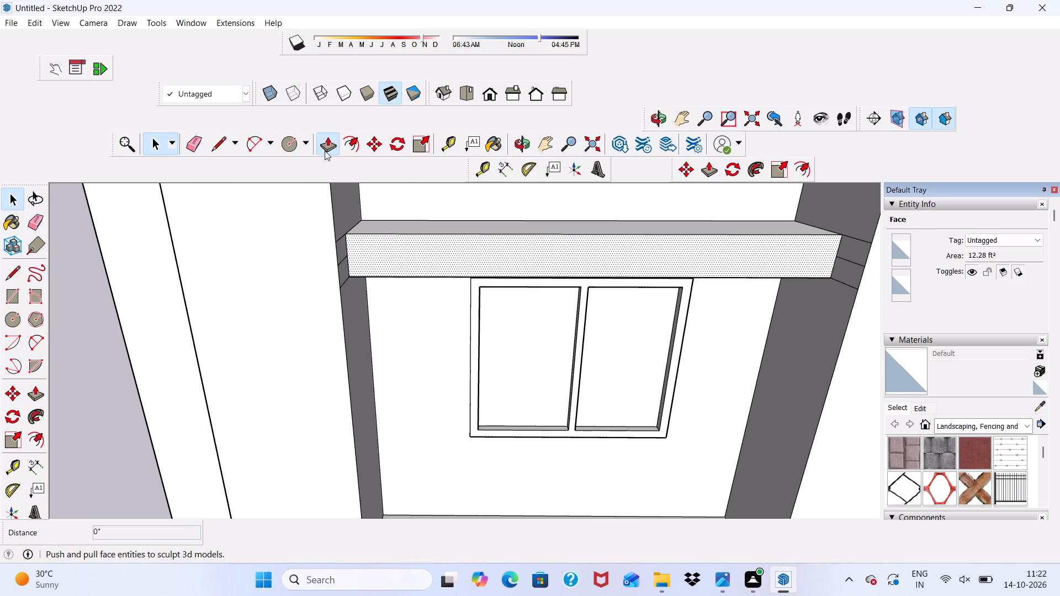
click(386, 249)
scroll(329, 201, down, 7)
middle_drag(393, 267, 443, 340)
scroll(523, 272, up, 4)
click(523, 259)
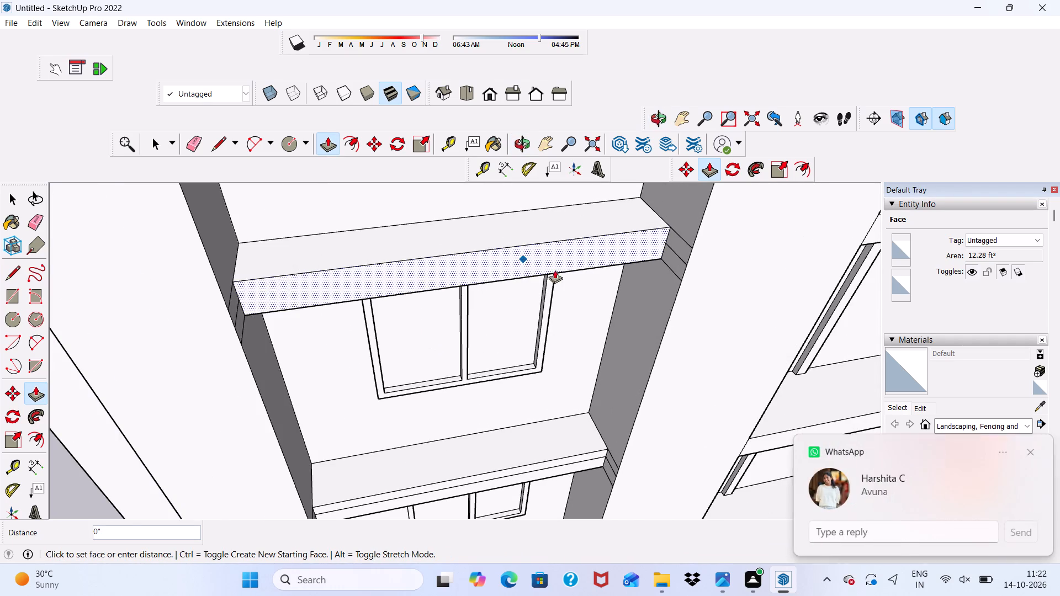
click(743, 188)
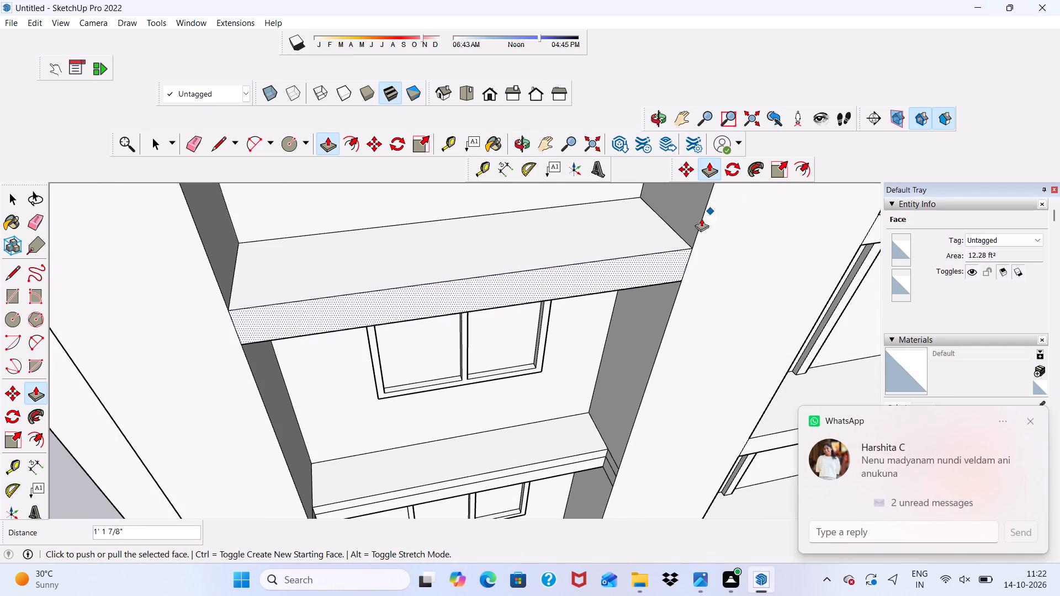
Erase the dividing line across the front face of the left bay's middle ledge, between the two extended ledges.
scroll(676, 236, down, 5)
scroll(614, 244, down, 2)
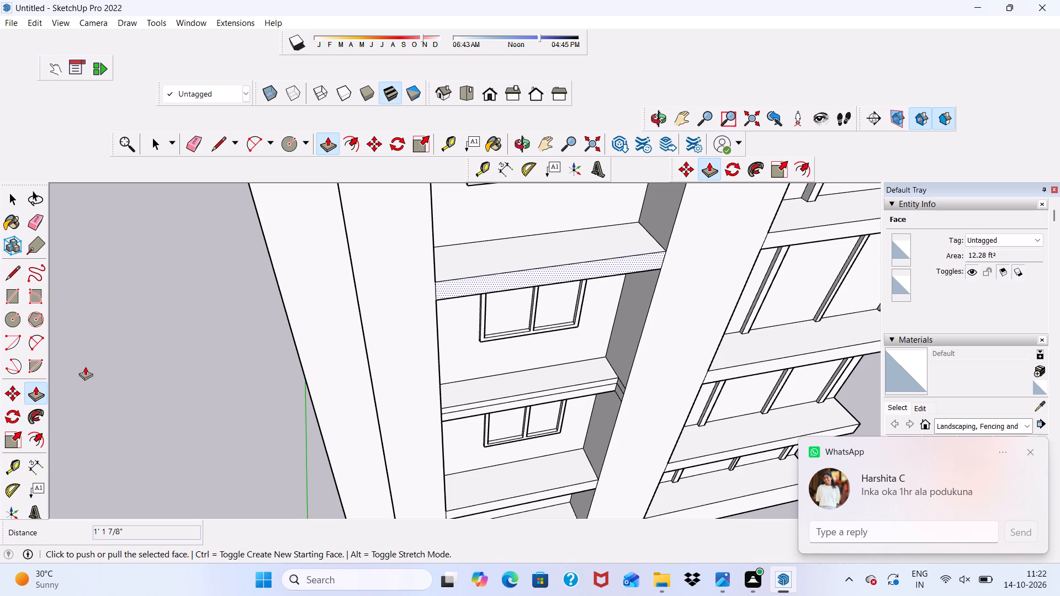
scroll(127, 377, down, 11)
scroll(257, 332, up, 6)
scroll(265, 339, down, 2)
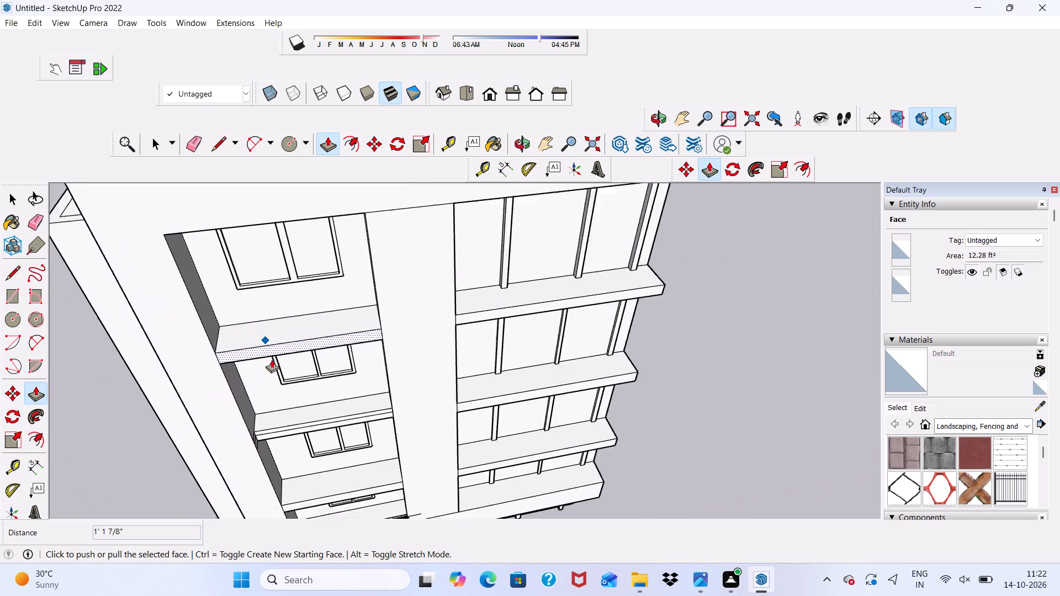
scroll(272, 359, down, 2)
middle_drag(278, 369, 412, 227)
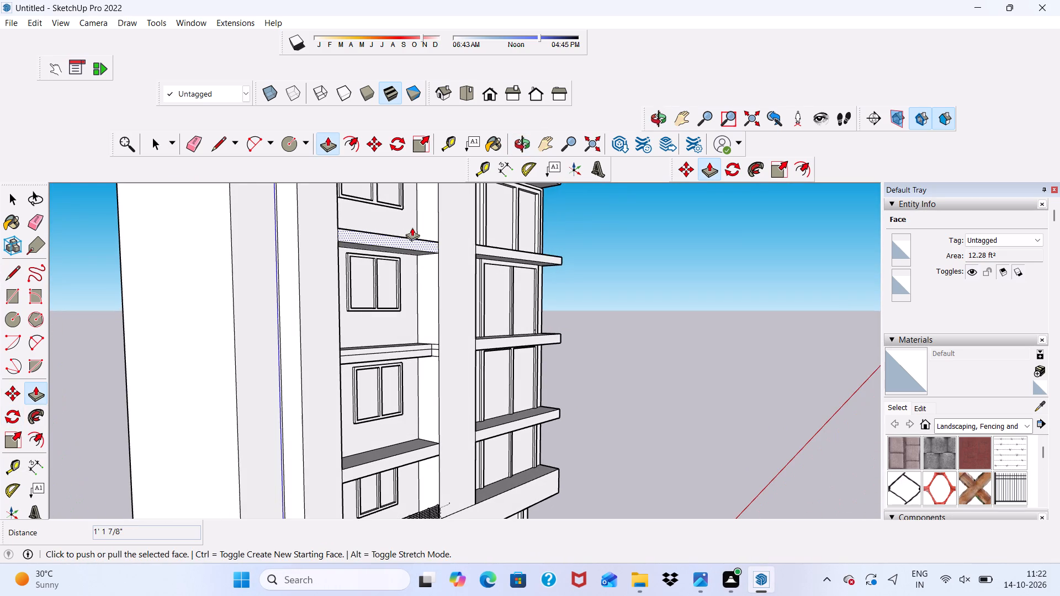
scroll(433, 354, up, 5)
key(space)
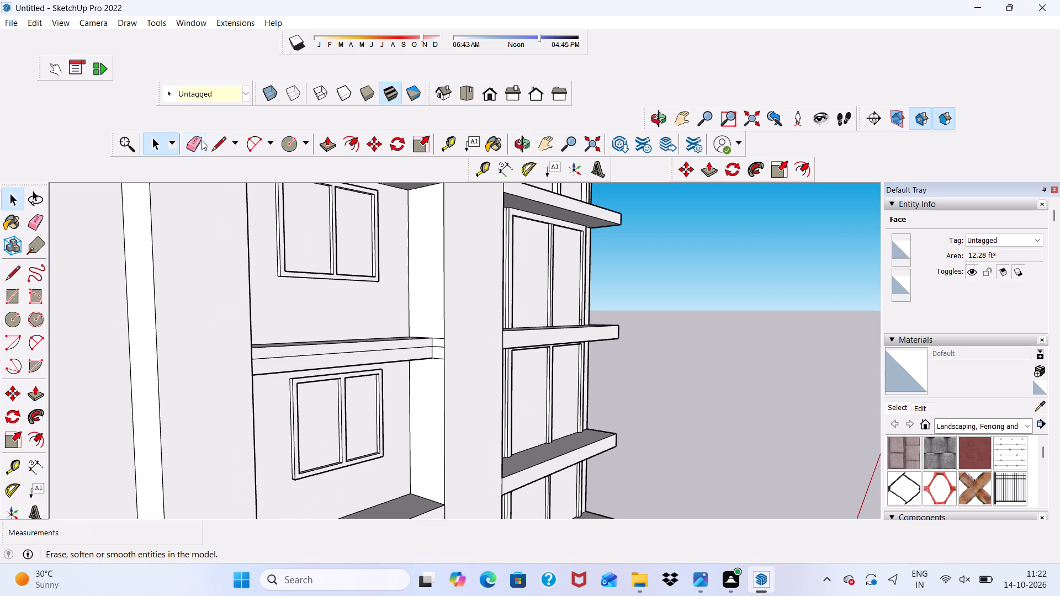
click(198, 139)
scroll(299, 364, up, 5)
click(317, 349)
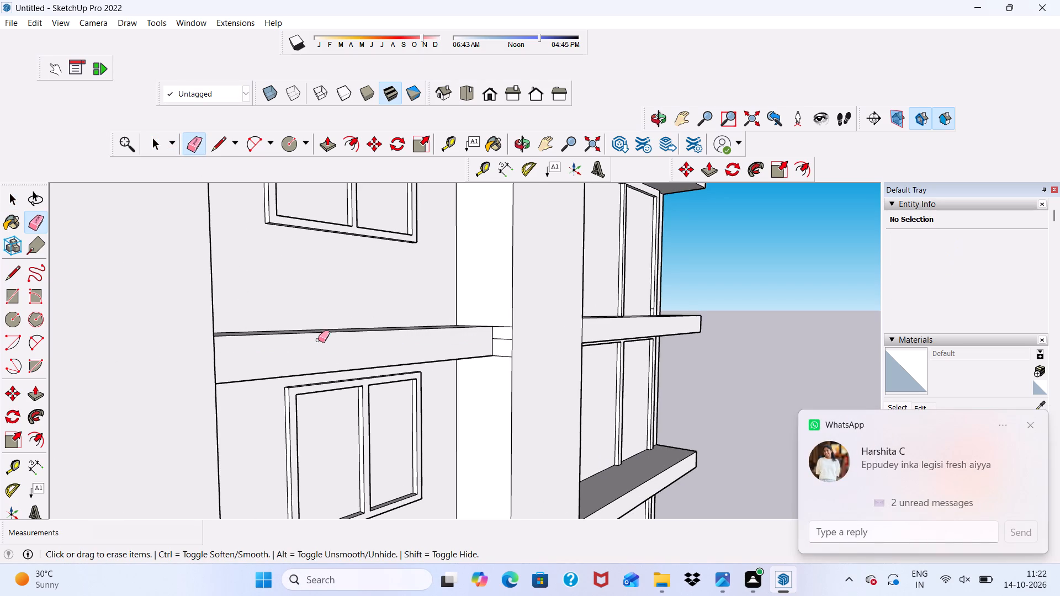
Push/Pull the middle left-bay ledge's front face outward, flush with the adjoining pier's front.
click(330, 141)
click(395, 349)
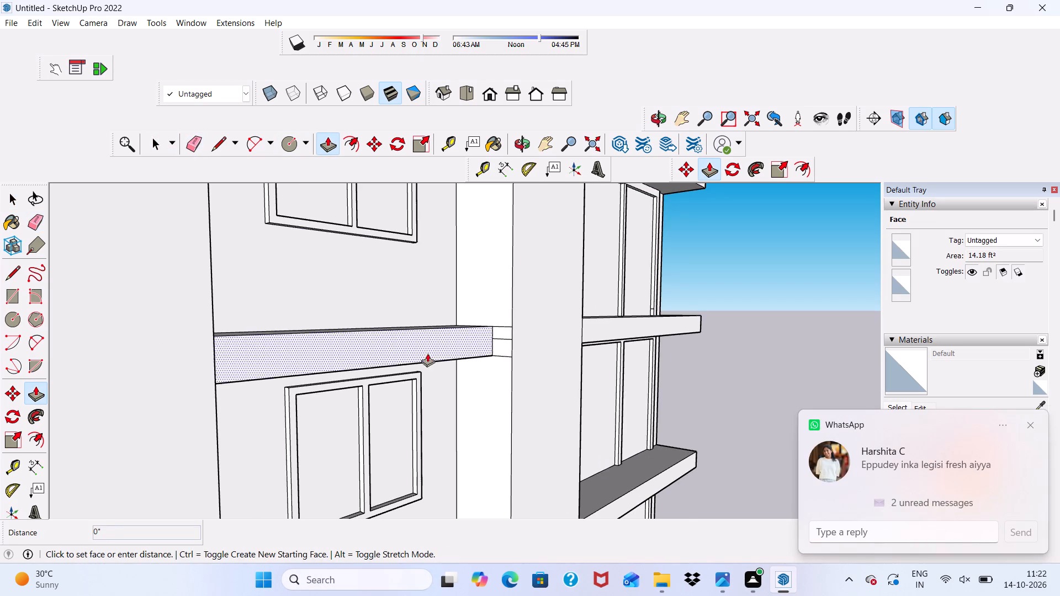
click(516, 253)
scroll(507, 342, down, 5)
middle_drag(513, 385, 407, 434)
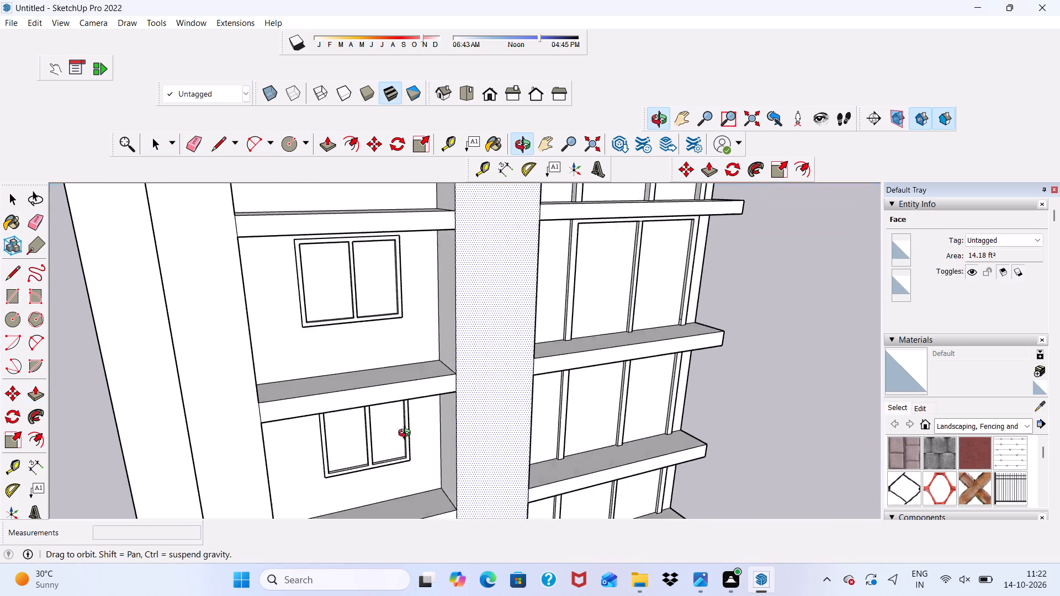
middle_drag(407, 434, 376, 439)
scroll(378, 439, down, 4)
key(space)
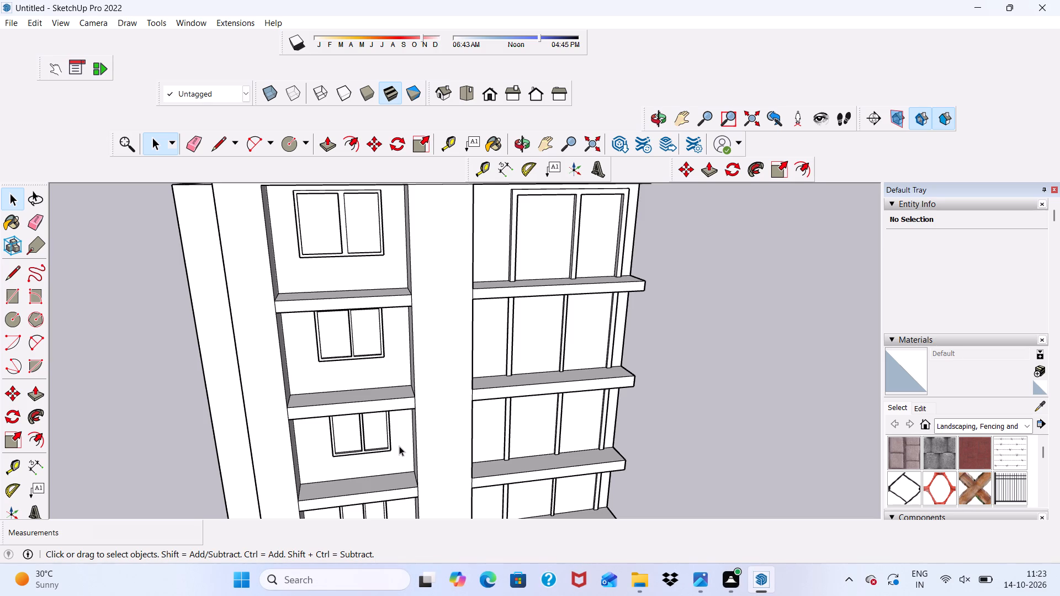
Examine the left bay's extended ledges and the railed balcony from above and from the front.
key(space)
scroll(164, 505, down, 7)
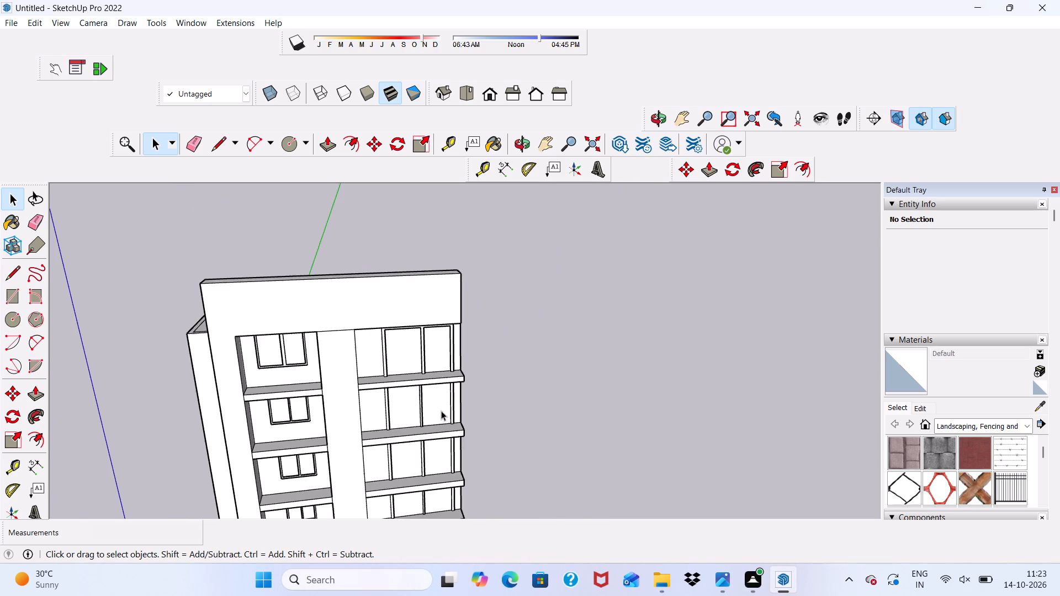
middle_drag(453, 398, 328, 432)
scroll(329, 432, up, 5)
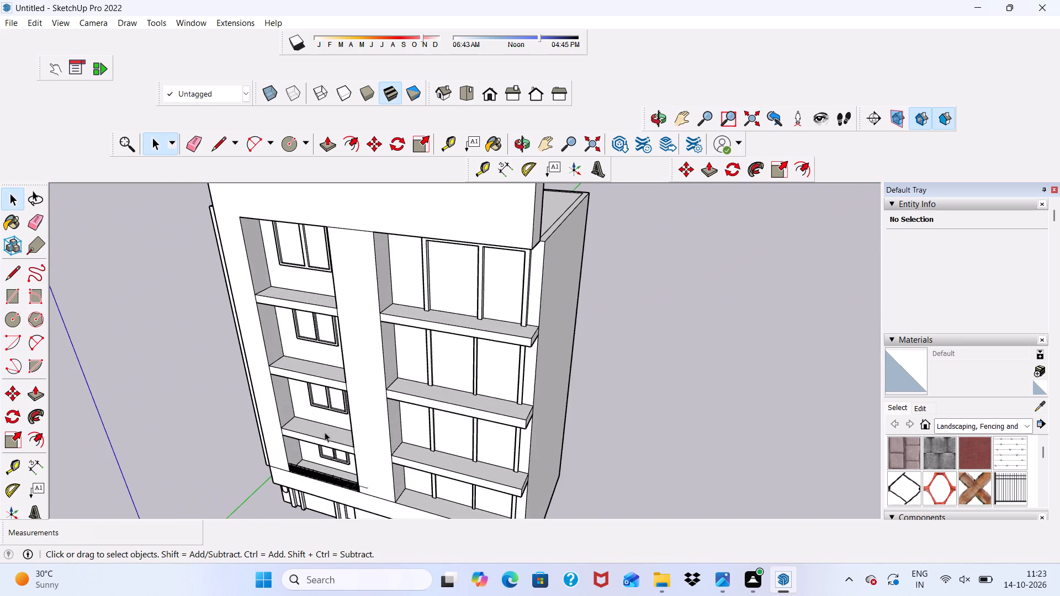
scroll(290, 470, up, 5)
scroll(314, 355, up, 1)
scroll(320, 372, down, 2)
scroll(331, 397, up, 3)
scroll(330, 397, down, 6)
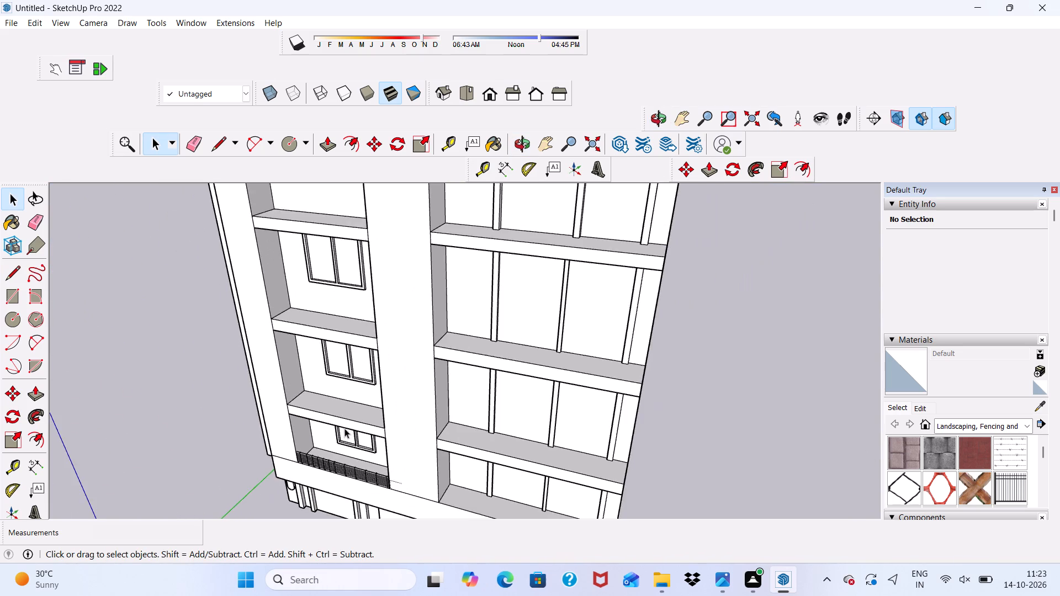
middle_drag(347, 428, 401, 321)
scroll(409, 331, up, 5)
scroll(416, 341, down, 6)
scroll(368, 453, up, 7)
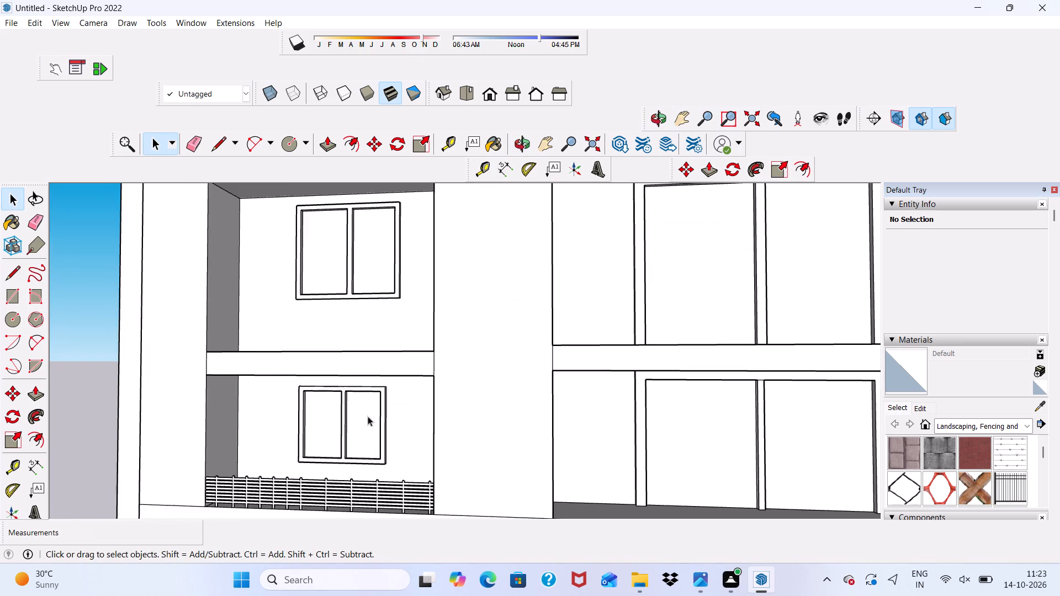
scroll(377, 237, up, 3)
scroll(377, 235, down, 7)
Draw a circle of about 5/16" radius on the left pier's inner face, at the front corner of the ledge above the railed balcony.
middle_drag(410, 257, 316, 406)
scroll(305, 253, up, 10)
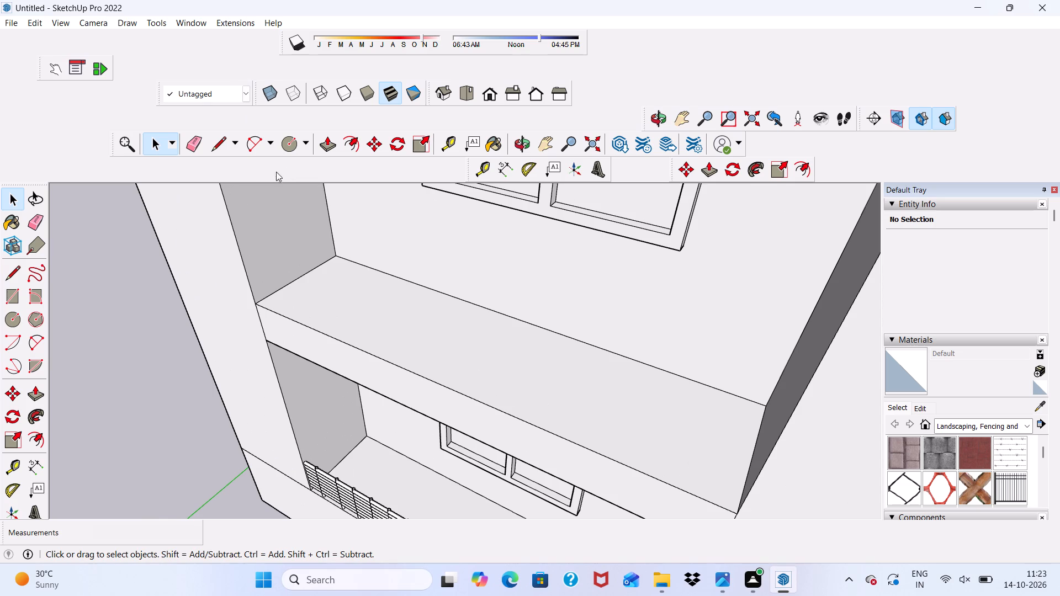
click(281, 137)
scroll(257, 238, up, 4)
scroll(258, 302, up, 7)
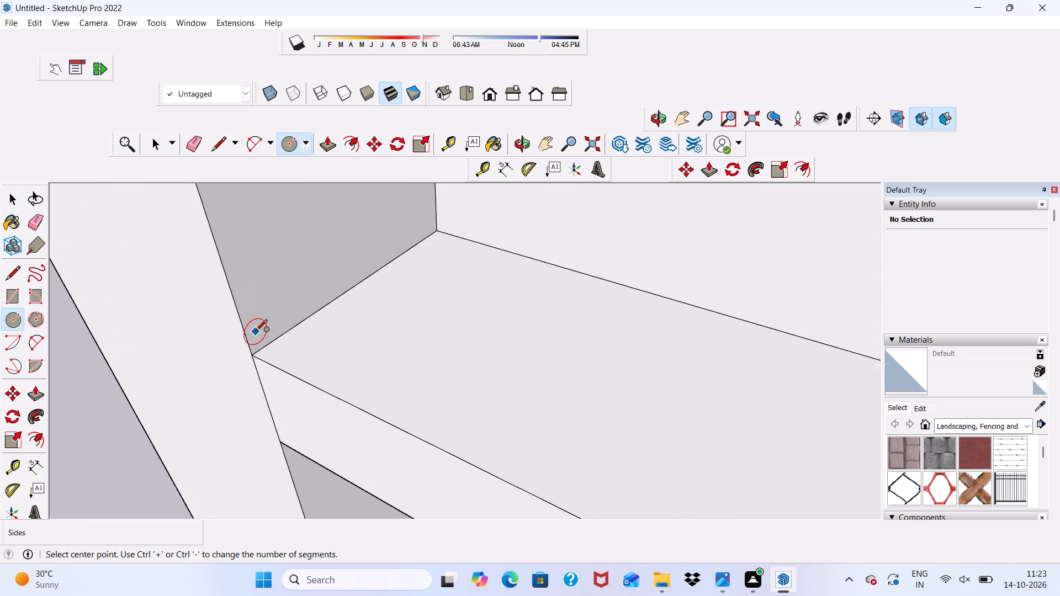
scroll(256, 332, up, 15)
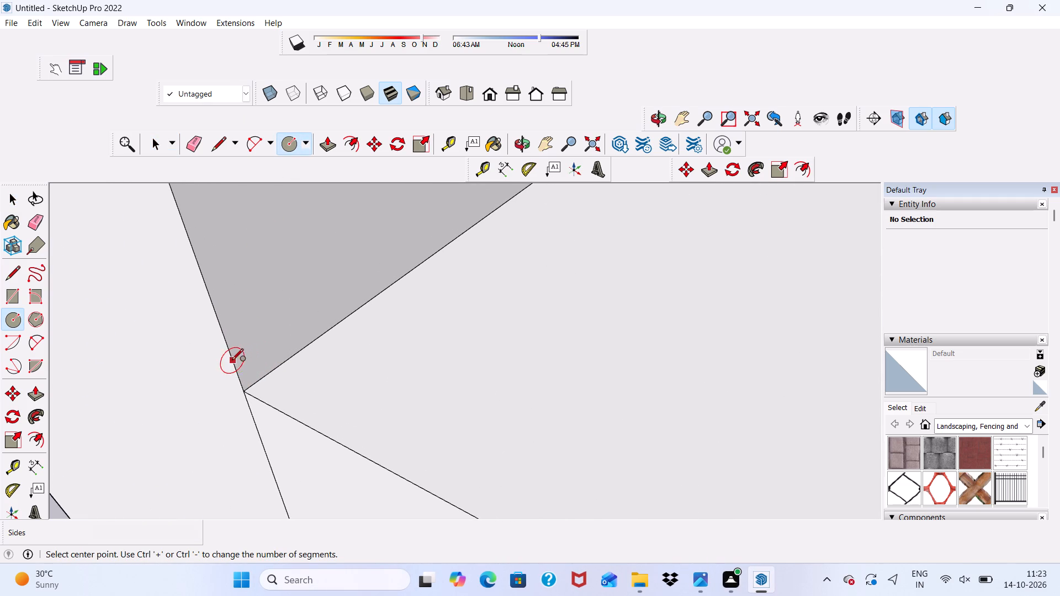
scroll(232, 361, up, 5)
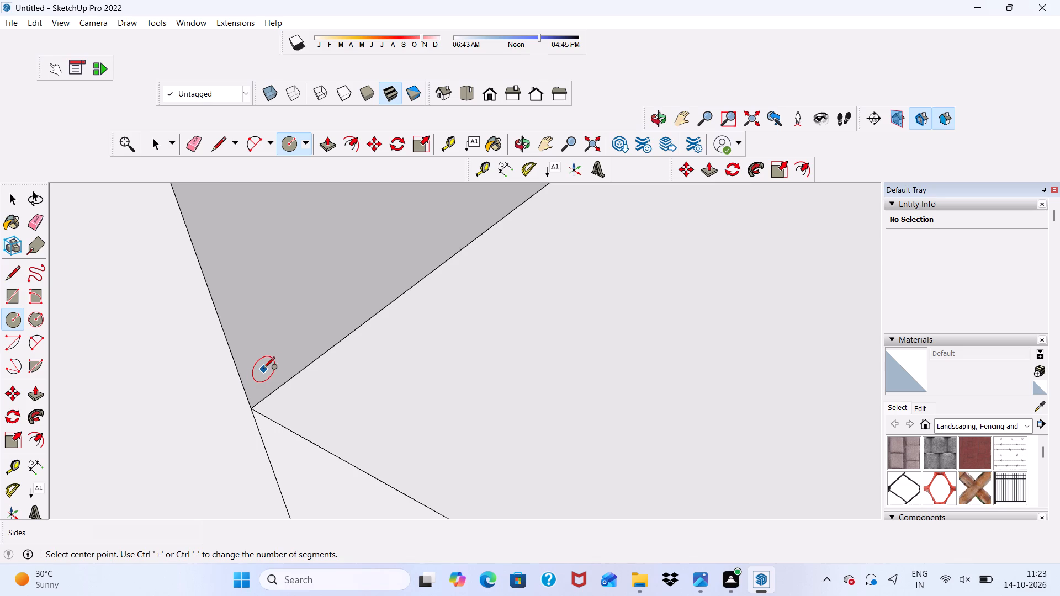
click(263, 374)
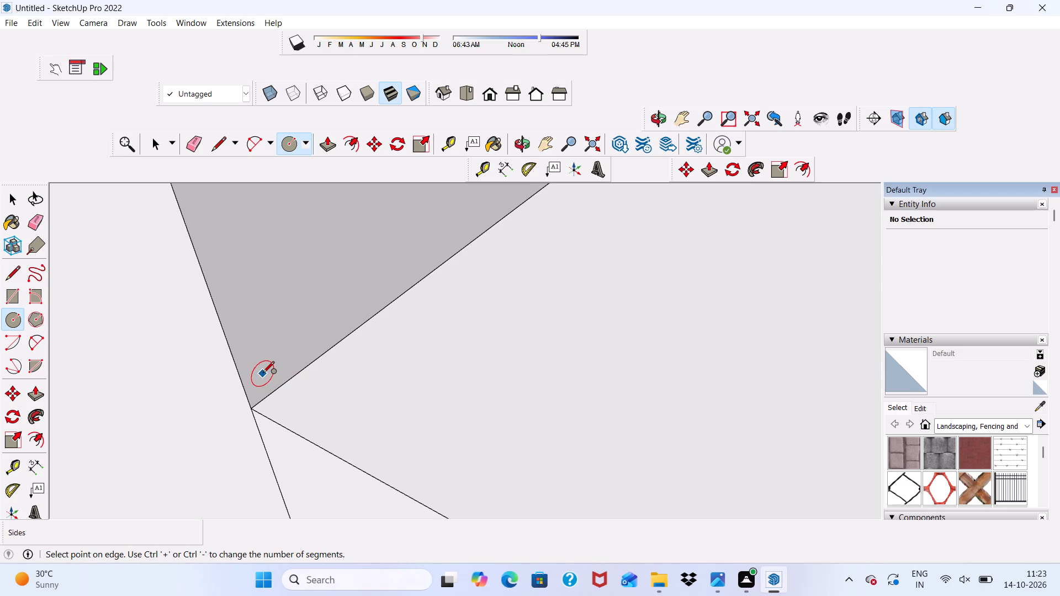
click(261, 359)
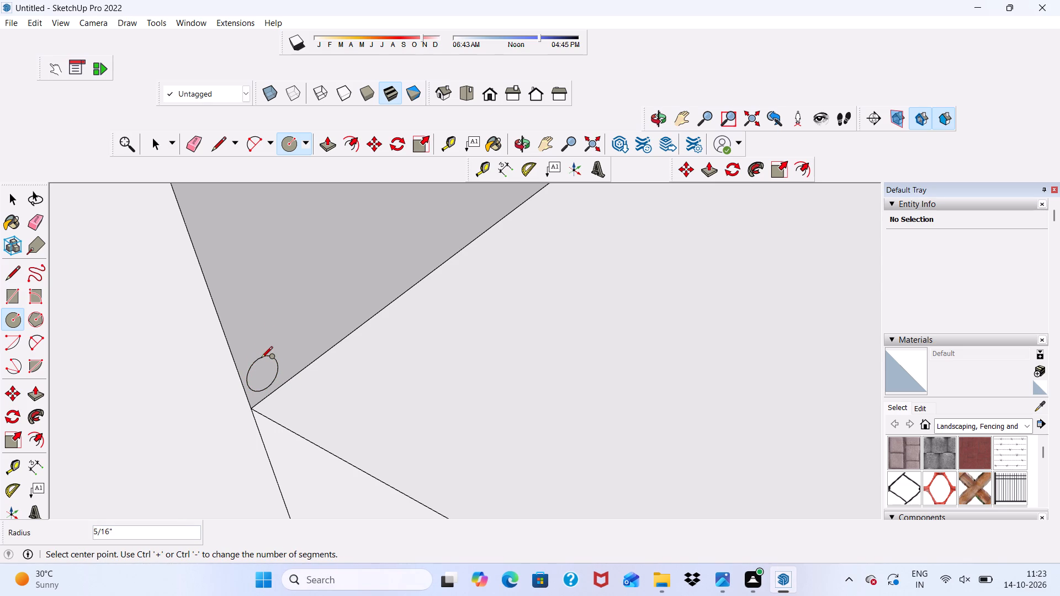
Copy the small circle about 1 5/16" up the left pier's inner face and repeat the copy as a *10 array.
key(space)
double_click(256, 370)
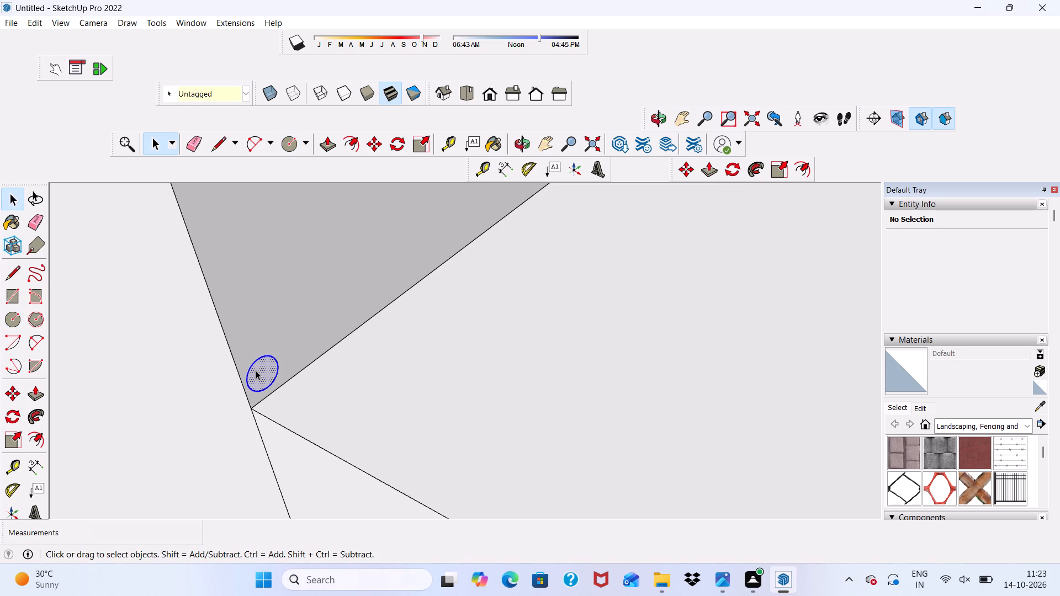
click(373, 142)
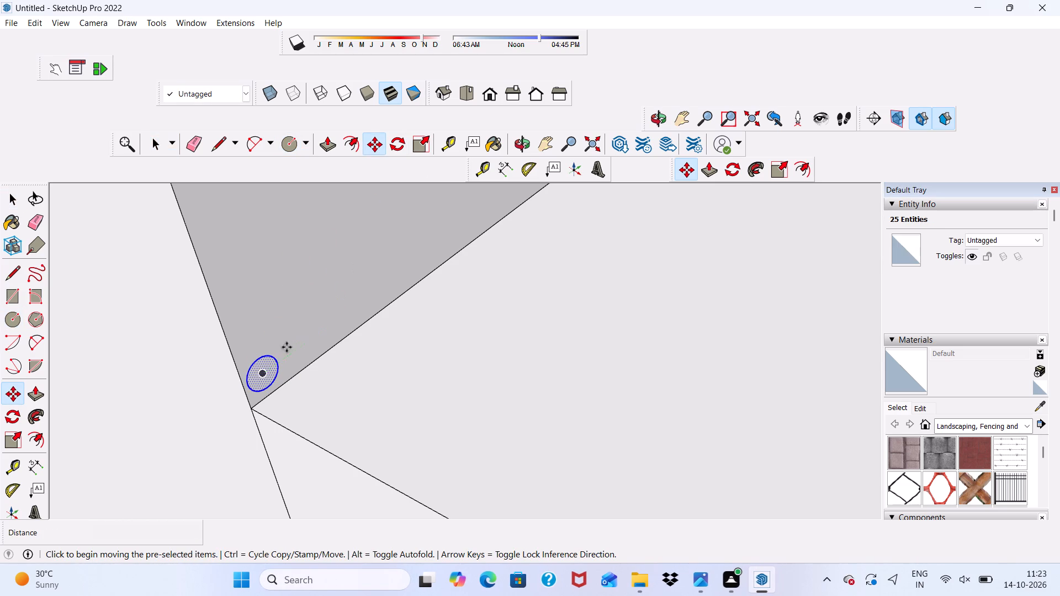
drag(269, 371, 265, 377)
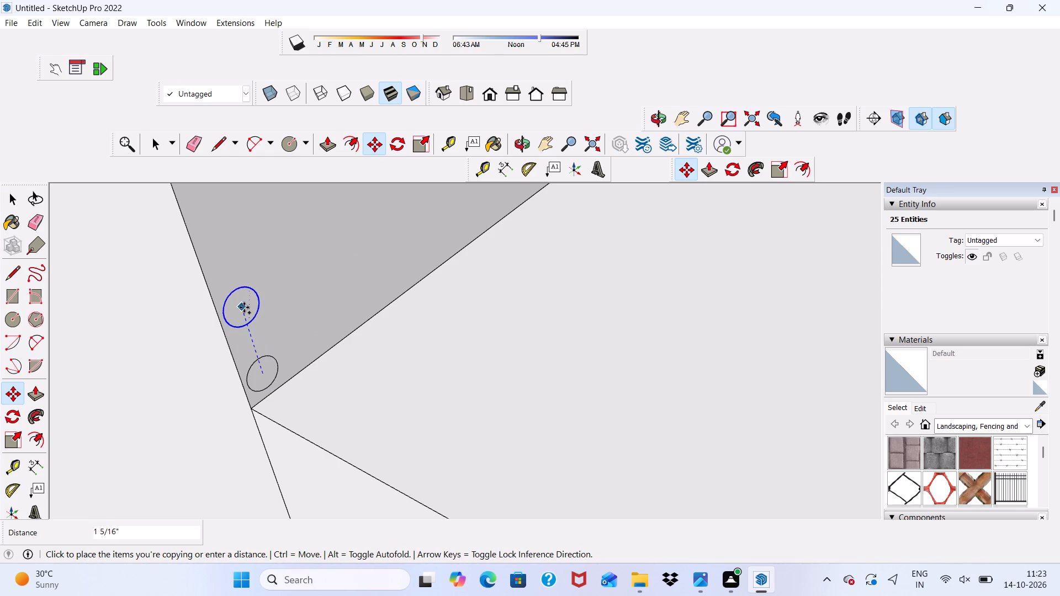
click(244, 307)
key(shift+asterisk)
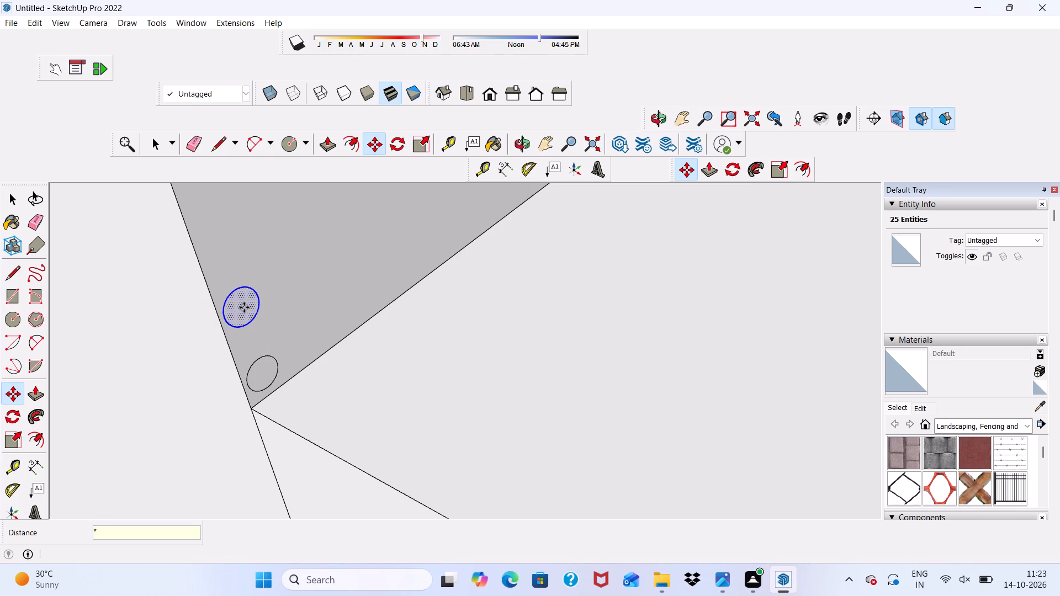
text(10)
key(Return)
scroll(248, 315, down, 11)
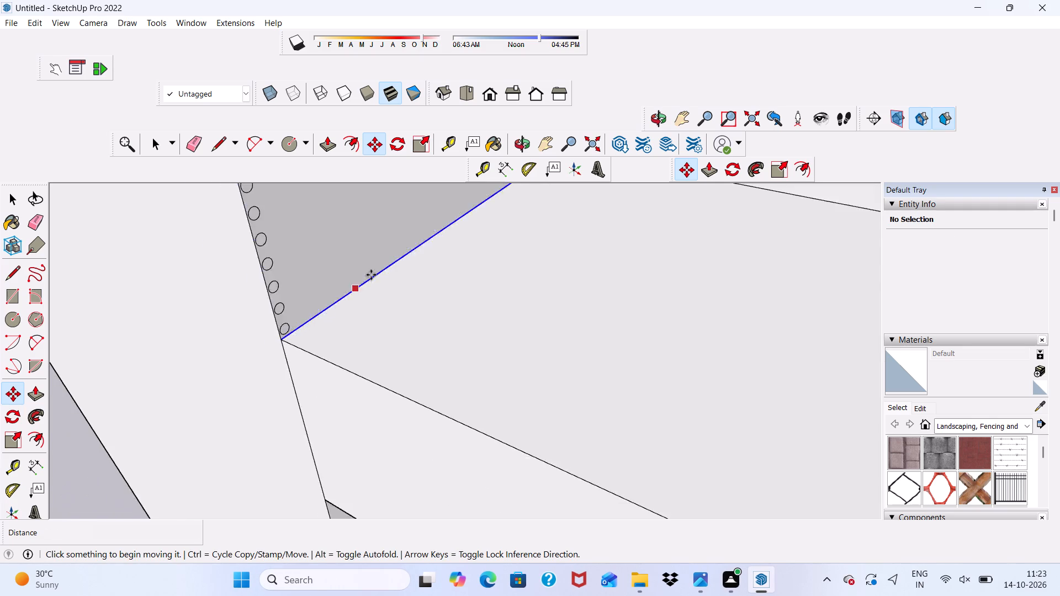
Push/Pull the topmost small circle on the left pier's inner face about 11' 9 1/16" across the bay to the opposite pier.
scroll(371, 275, down, 14)
middle_drag(308, 307, 406, 274)
scroll(432, 280, down, 6)
scroll(378, 290, up, 5)
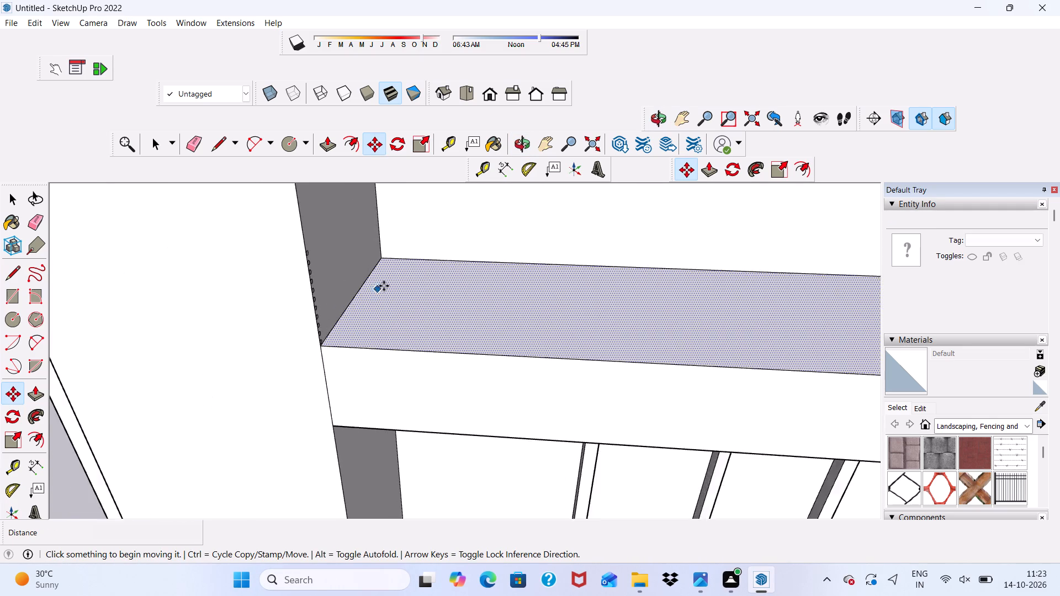
scroll(391, 283, down, 11)
middle_drag(410, 323, 278, 352)
scroll(390, 206, up, 5)
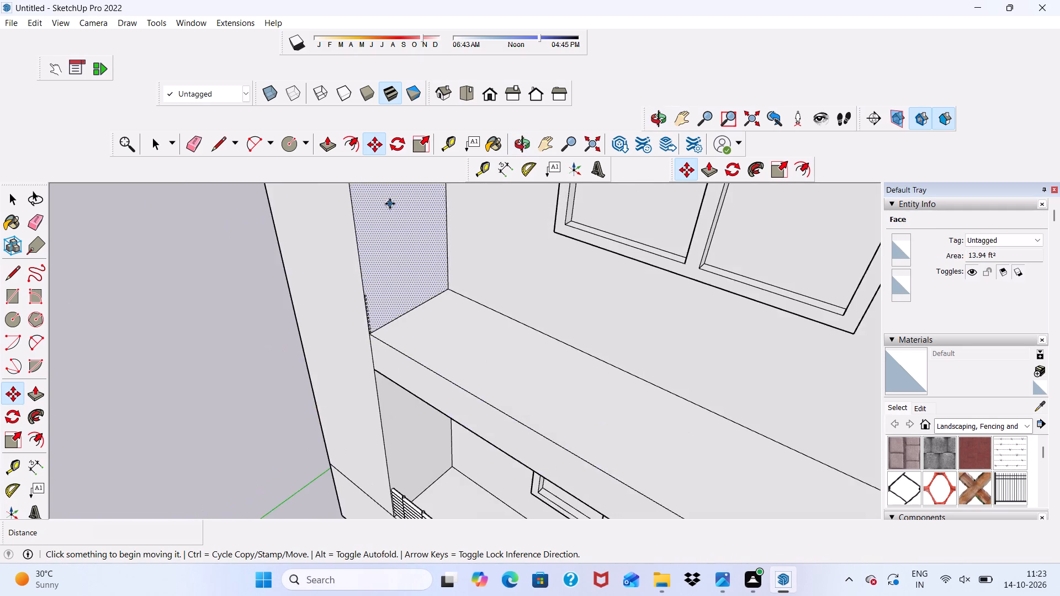
scroll(401, 281, up, 6)
scroll(373, 356, up, 5)
key(space)
scroll(333, 172, up, 7)
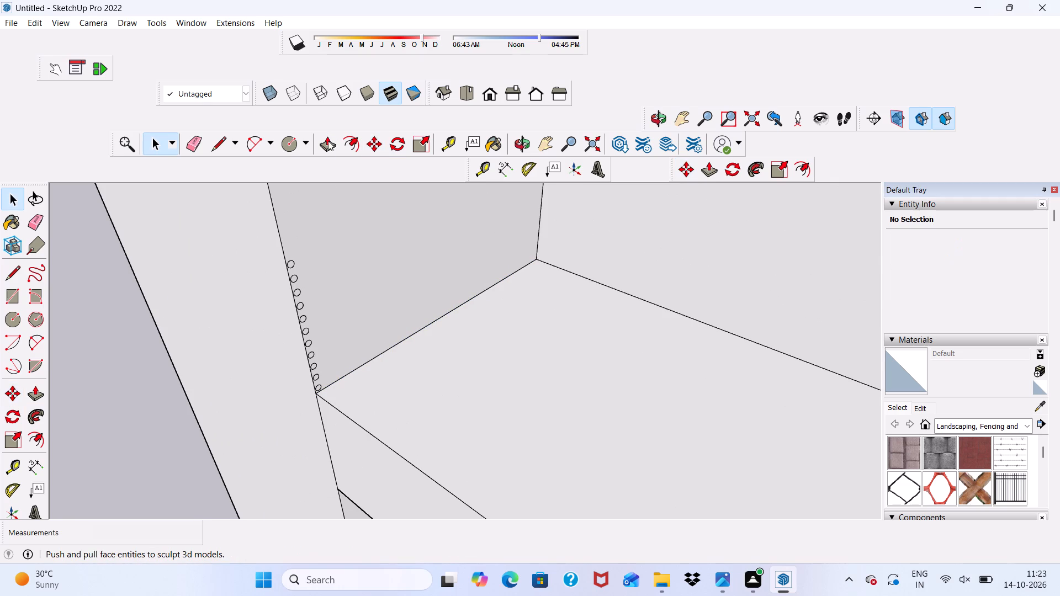
scroll(328, 141, up, 4)
click(327, 141)
scroll(271, 264, up, 16)
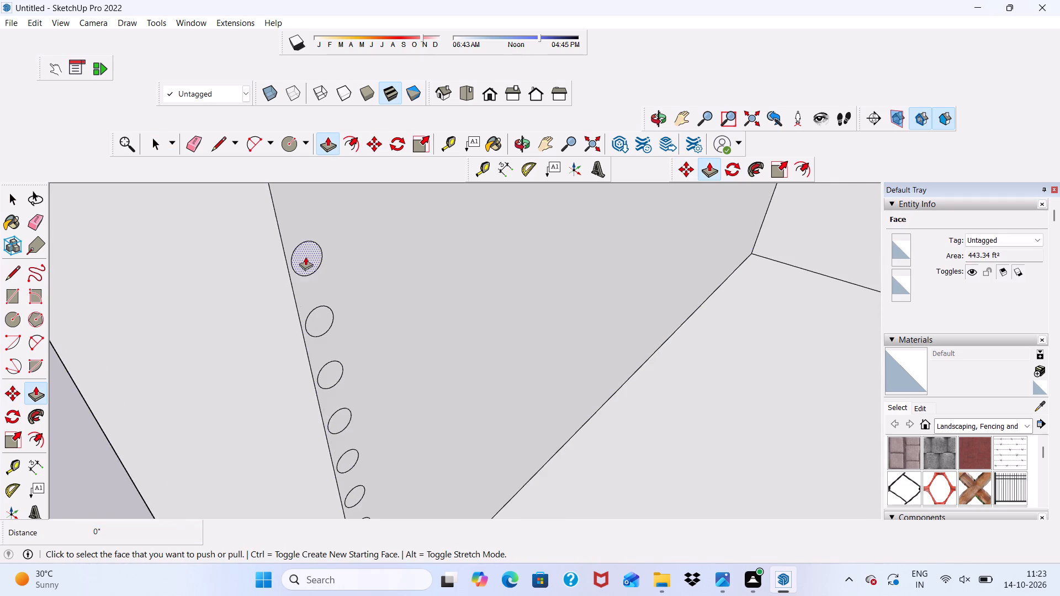
click(305, 257)
scroll(309, 264, down, 6)
scroll(284, 262, down, 19)
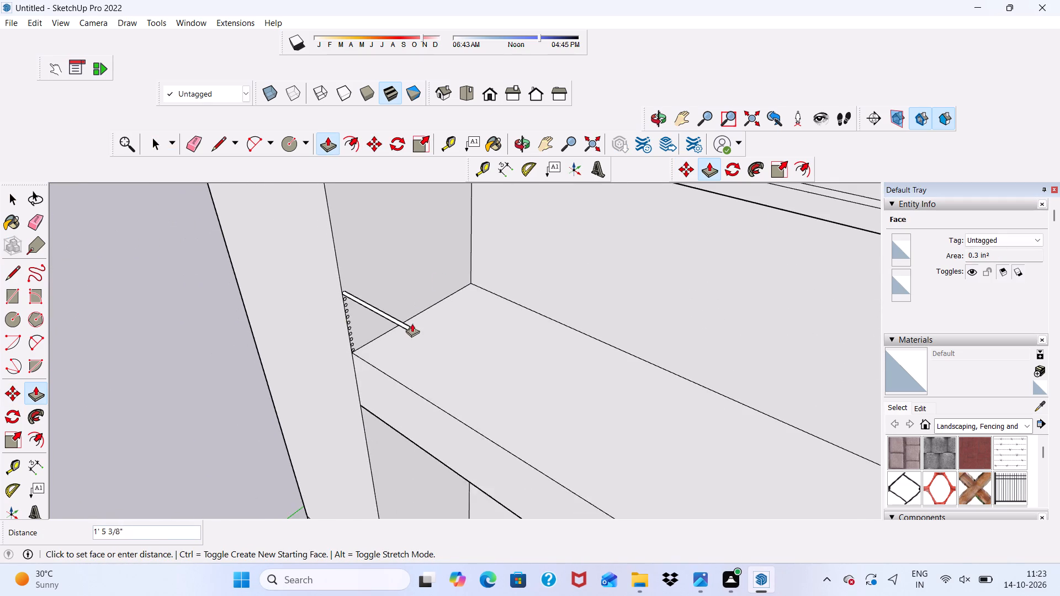
scroll(412, 323, down, 4)
middle_drag(407, 352, 626, 334)
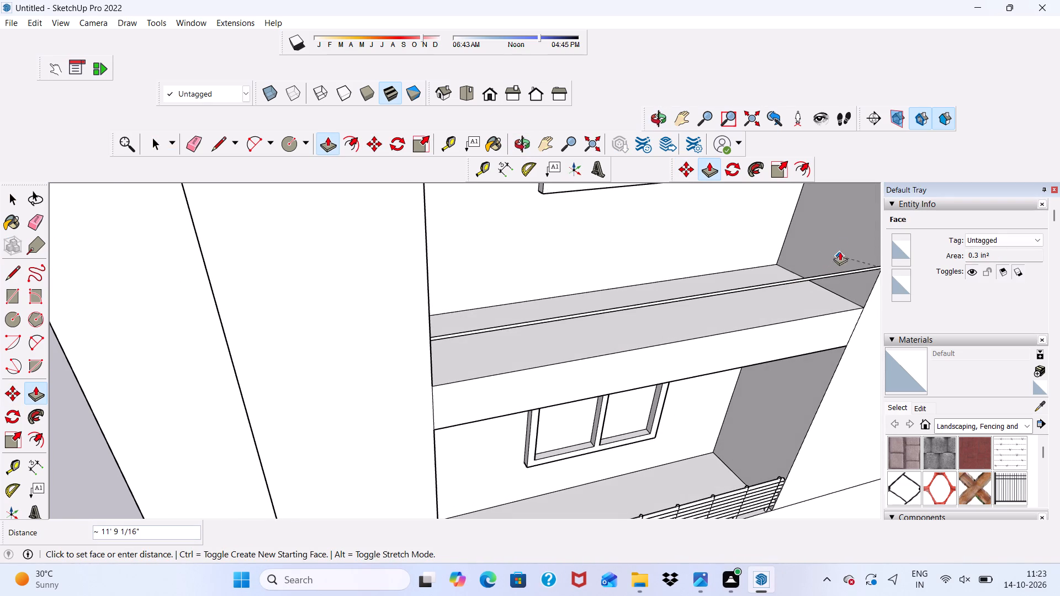
scroll(842, 261, down, 1)
click(851, 261)
Push/Pull the second circle from the top about 11' 9 1/16" across the bay to the opposite pier.
scroll(666, 283, down, 4)
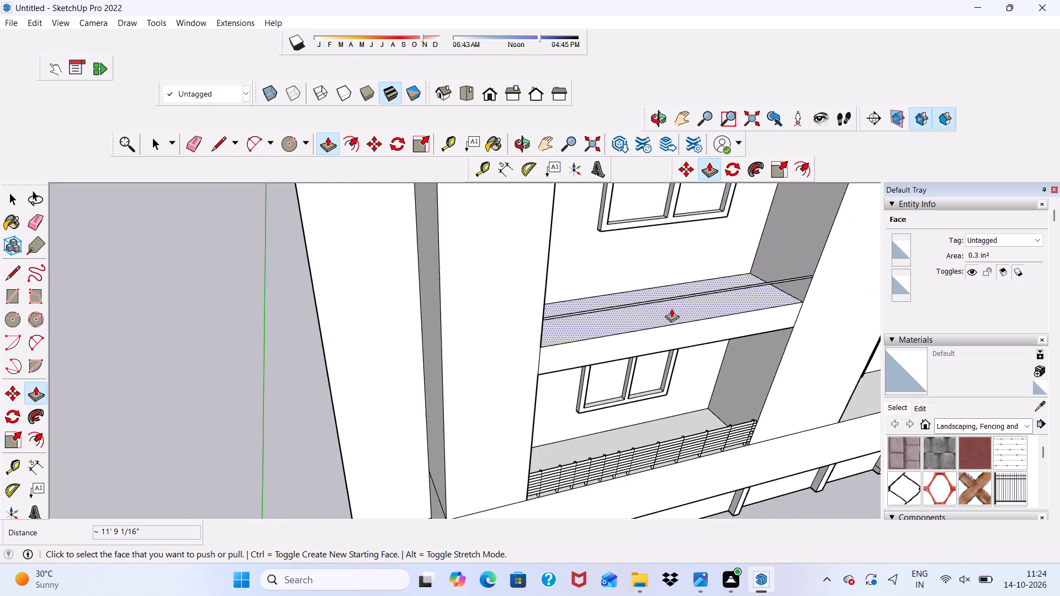
middle_drag(671, 308, 592, 210)
scroll(606, 253, up, 11)
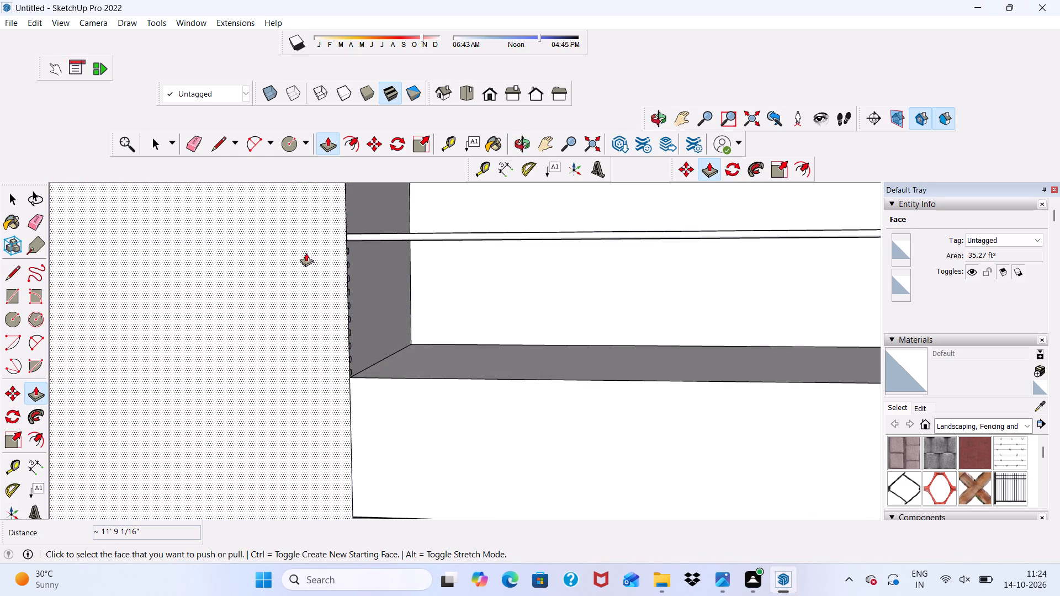
scroll(373, 241, up, 20)
scroll(373, 241, up, 1)
click(319, 270)
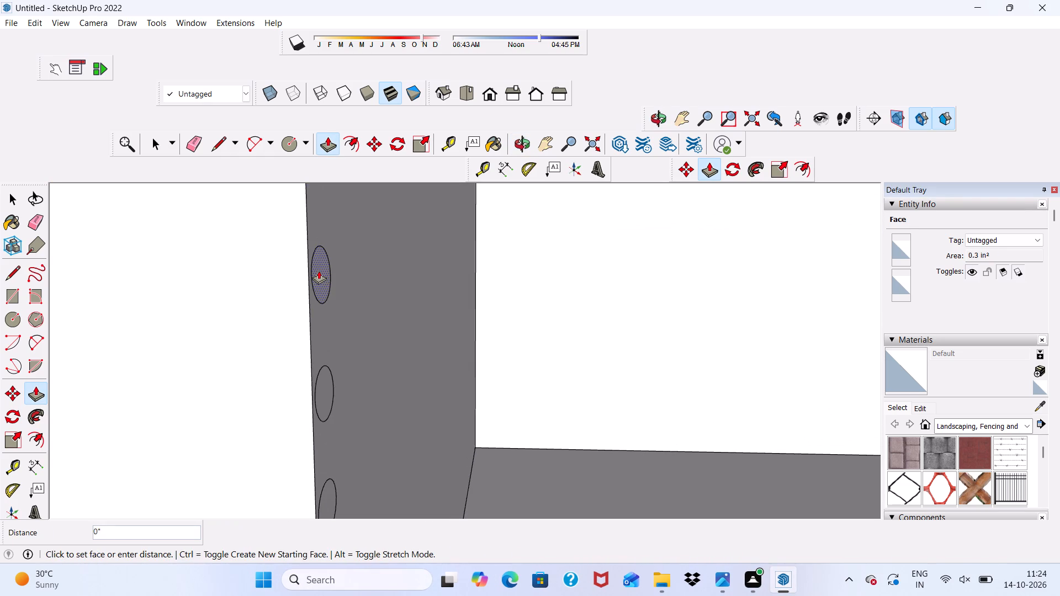
scroll(481, 273, down, 9)
scroll(395, 251, down, 18)
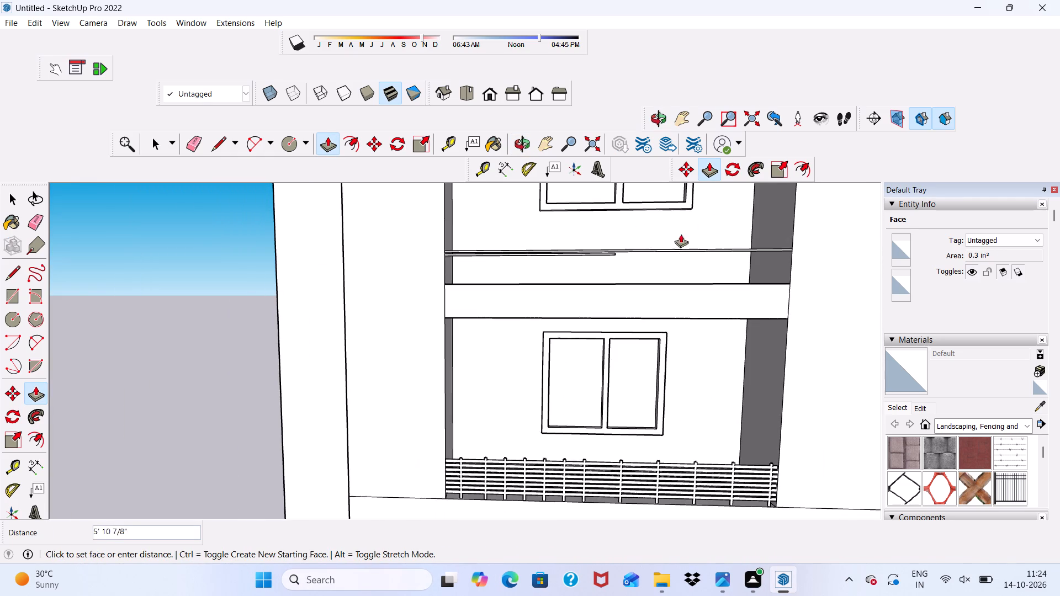
scroll(585, 230, down, 5)
scroll(727, 261, up, 20)
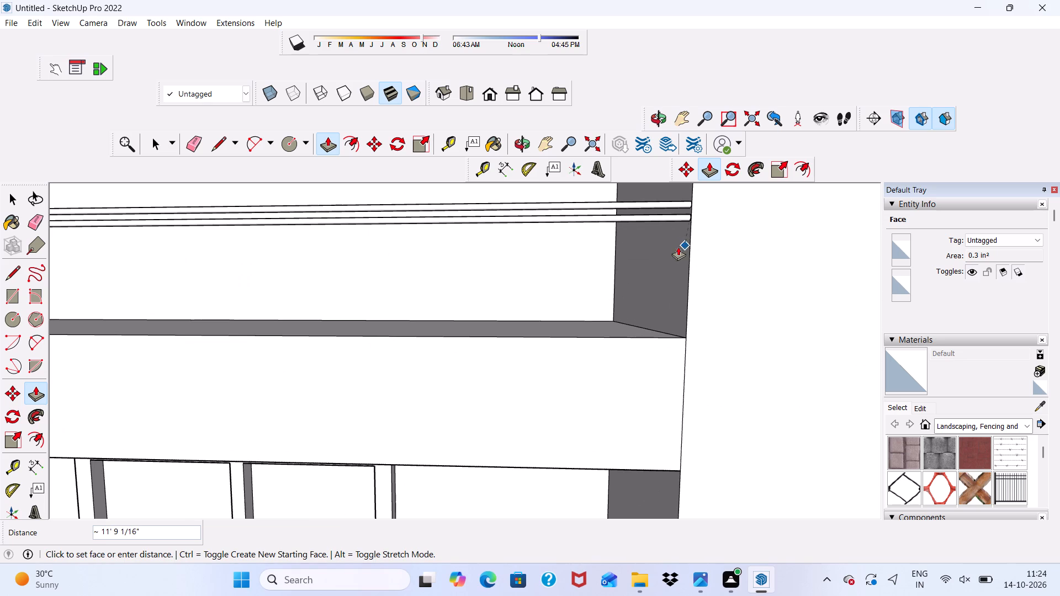
click(690, 242)
Push/Pull the second circle from the bottom about 11' 9 7/16" across the bay to the opposite pier.
scroll(691, 249, down, 6)
middle_drag(716, 290, 560, 324)
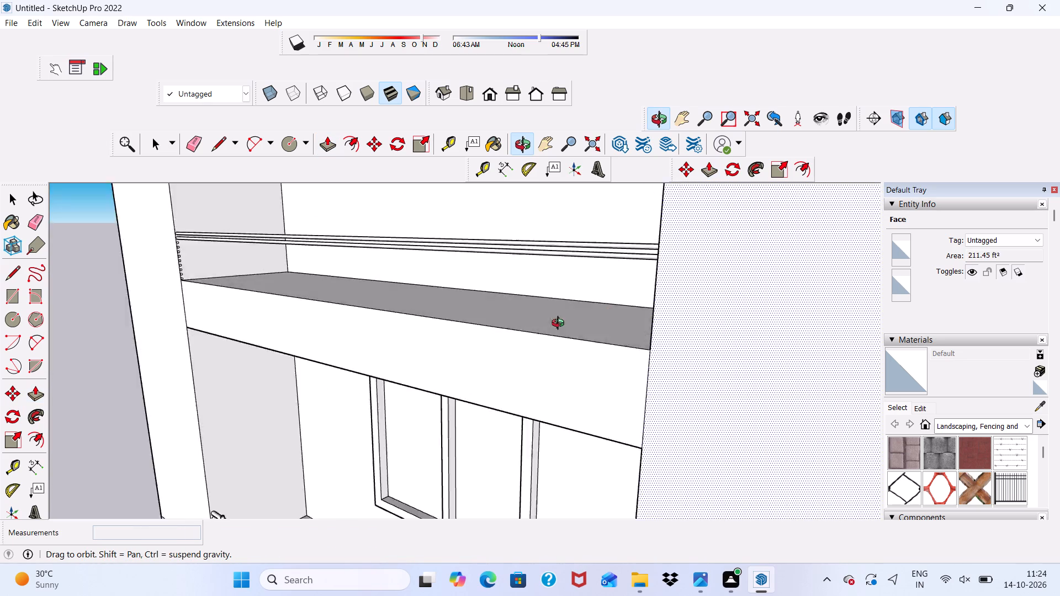
middle_drag(560, 324, 516, 337)
scroll(330, 174, up, 5)
scroll(280, 231, up, 17)
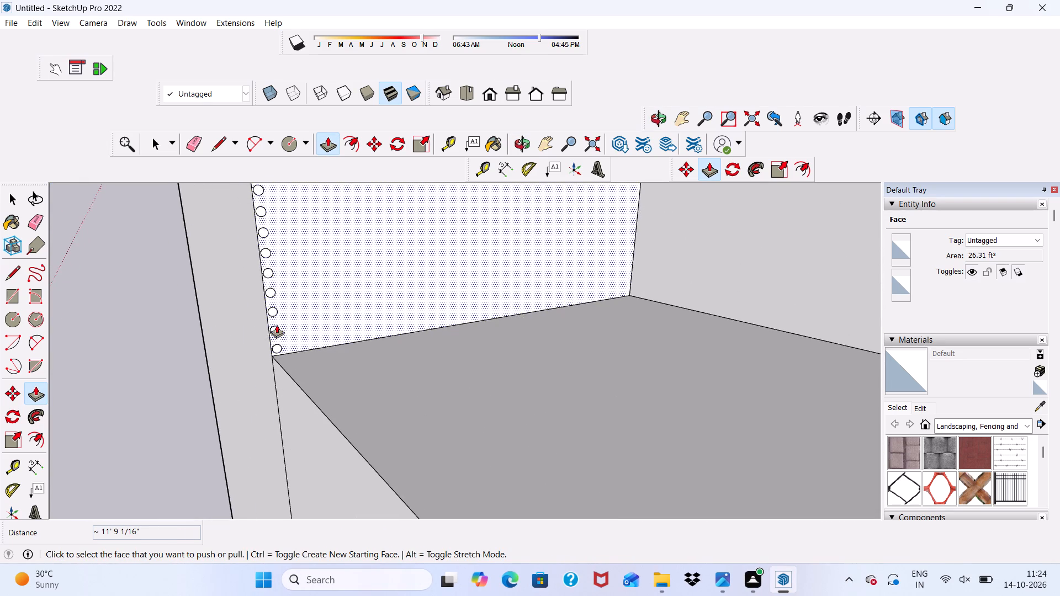
scroll(277, 340, up, 5)
click(272, 320)
scroll(353, 308, down, 4)
scroll(328, 250, down, 20)
scroll(328, 250, down, 2)
scroll(576, 292, down, 4)
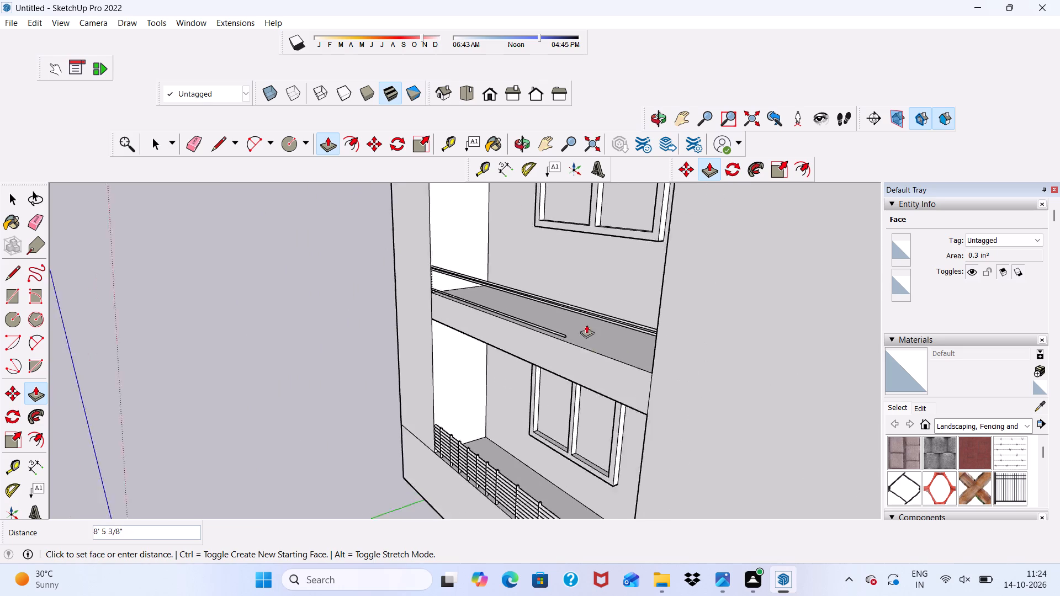
scroll(586, 324, down, 1)
scroll(649, 366, up, 10)
scroll(626, 345, down, 3)
middle_drag(625, 345, 931, 331)
scroll(562, 292, up, 4)
scroll(439, 322, up, 5)
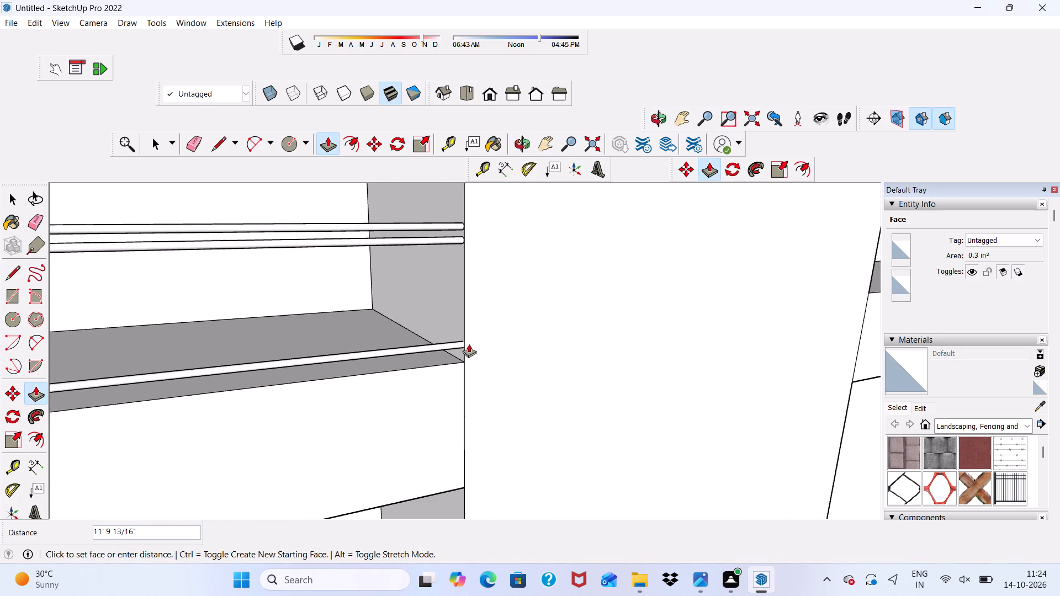
click(466, 340)
Push/Pull the third circle from the bottom about 11' 9 1/16" across the bay to the opposite pier.
scroll(500, 317, down, 5)
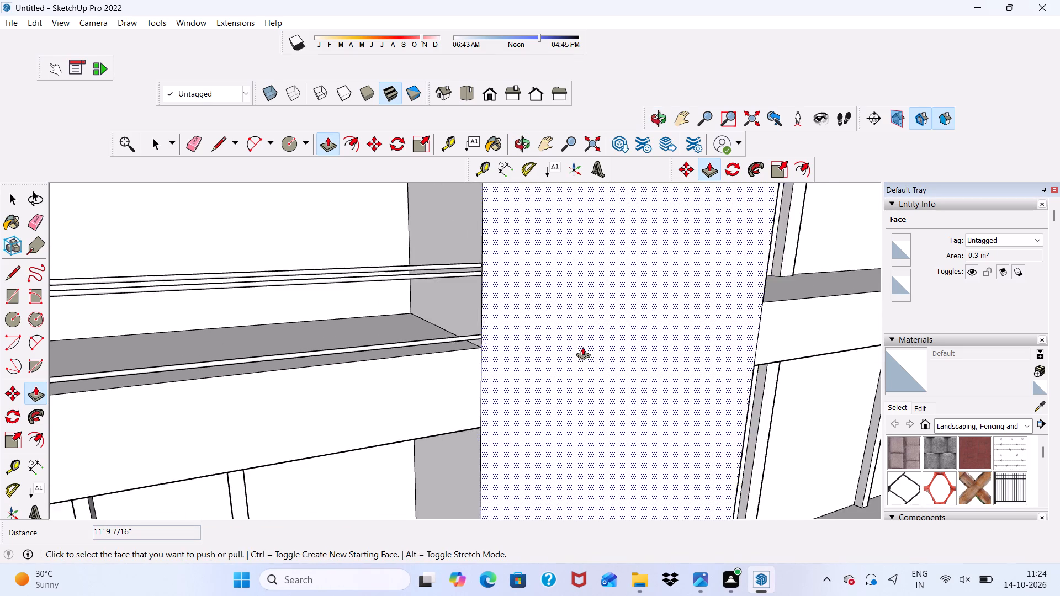
scroll(582, 347, down, 2)
middle_drag(582, 347, 430, 397)
scroll(303, 310, up, 4)
scroll(291, 294, down, 13)
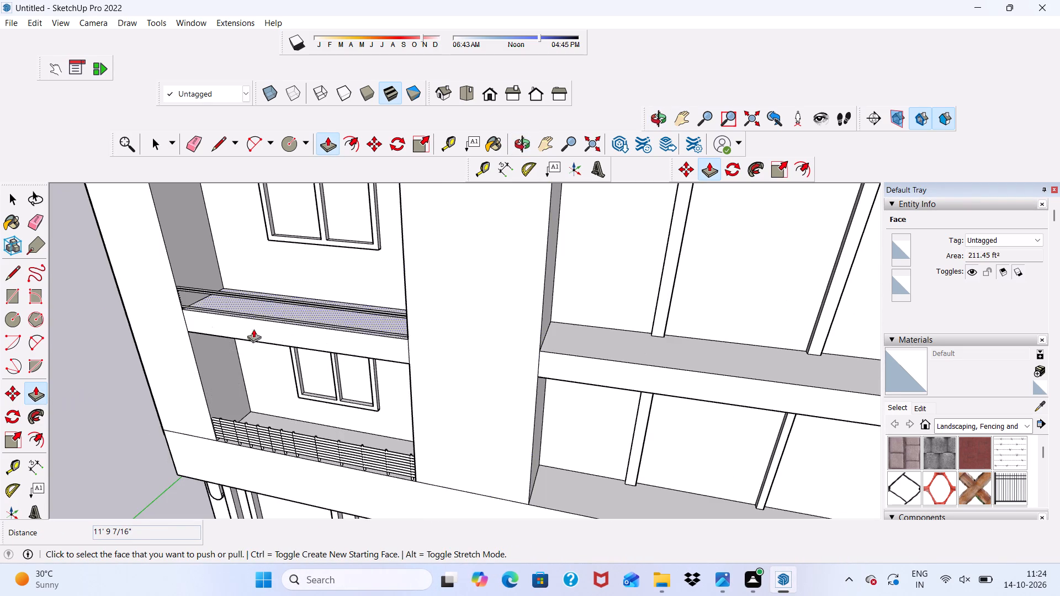
scroll(85, 285, up, 20)
scroll(85, 285, up, 5)
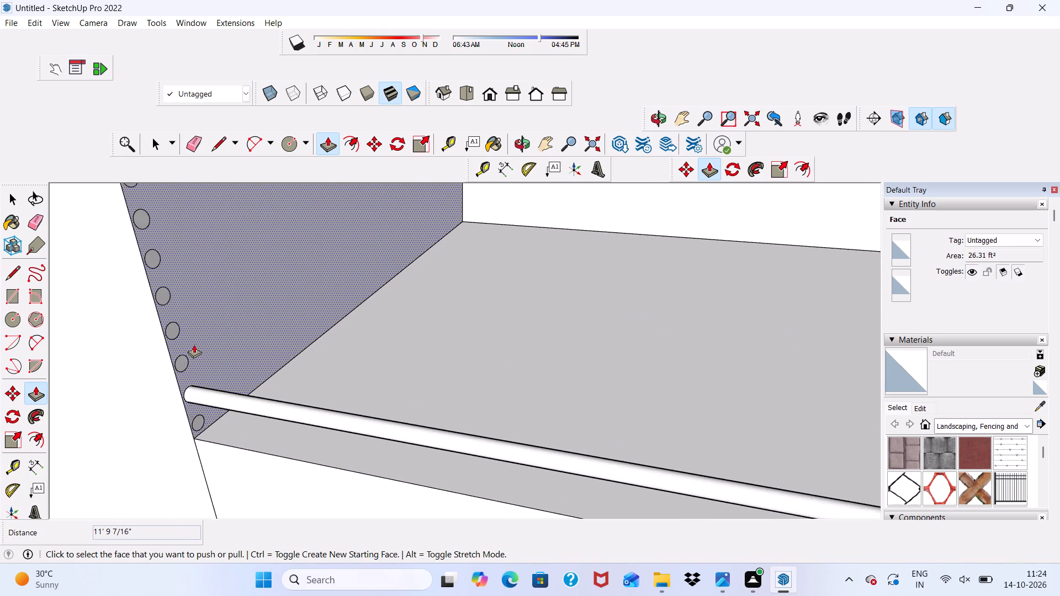
scroll(194, 344, up, 7)
click(183, 367)
scroll(278, 349, down, 11)
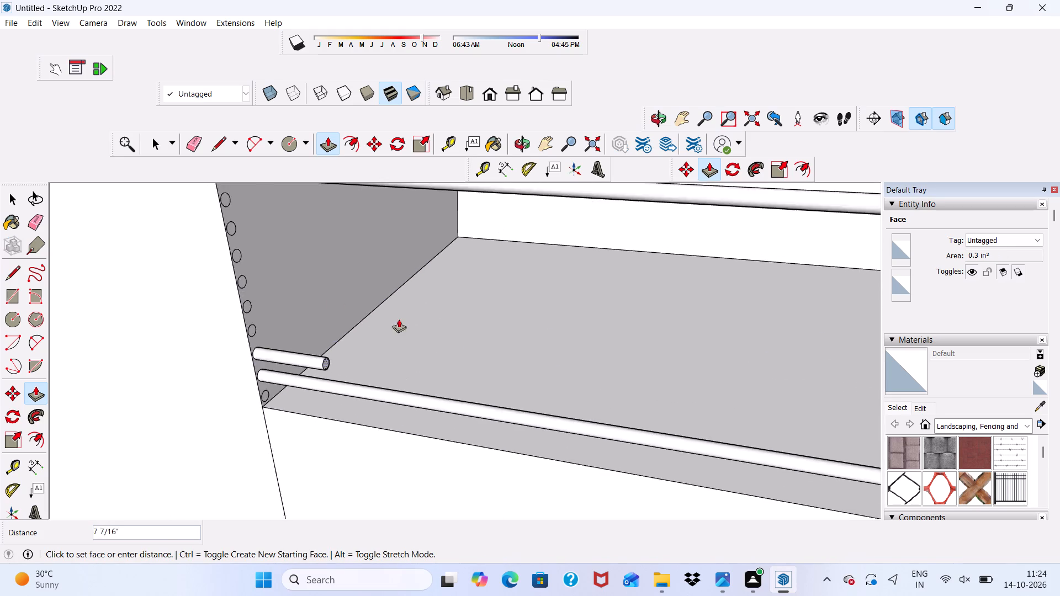
scroll(399, 319, down, 18)
scroll(542, 312, down, 4)
middle_drag(528, 332, 707, 300)
scroll(616, 265, up, 11)
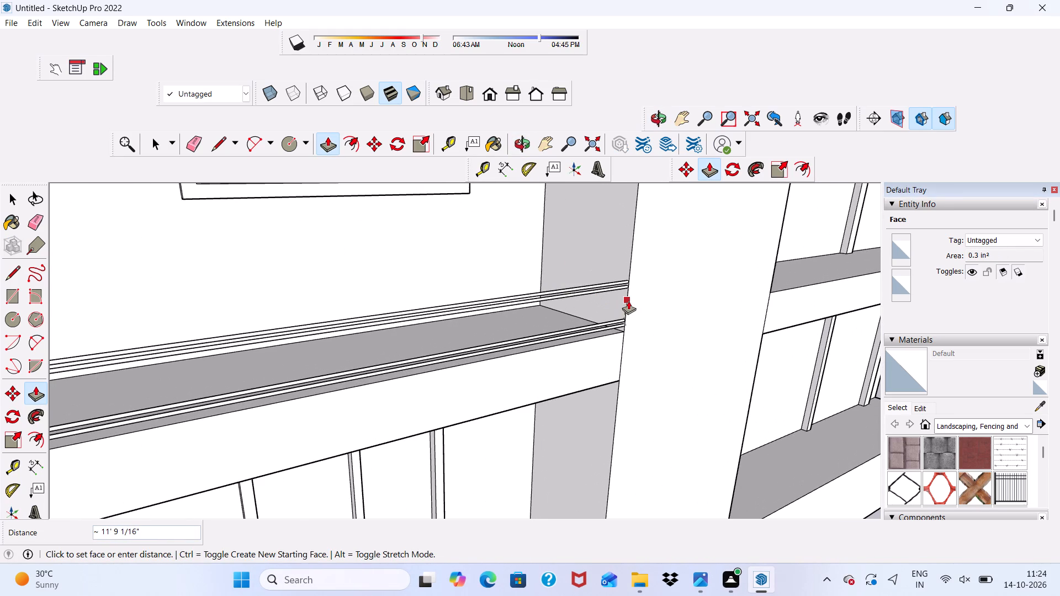
click(628, 301)
Push/Pull the third circle from the top about 11' 9 1/16" across the bay to the opposite pier.
scroll(627, 301, down, 3)
scroll(638, 329, up, 1)
middle_drag(638, 329, 346, 357)
scroll(285, 278, up, 11)
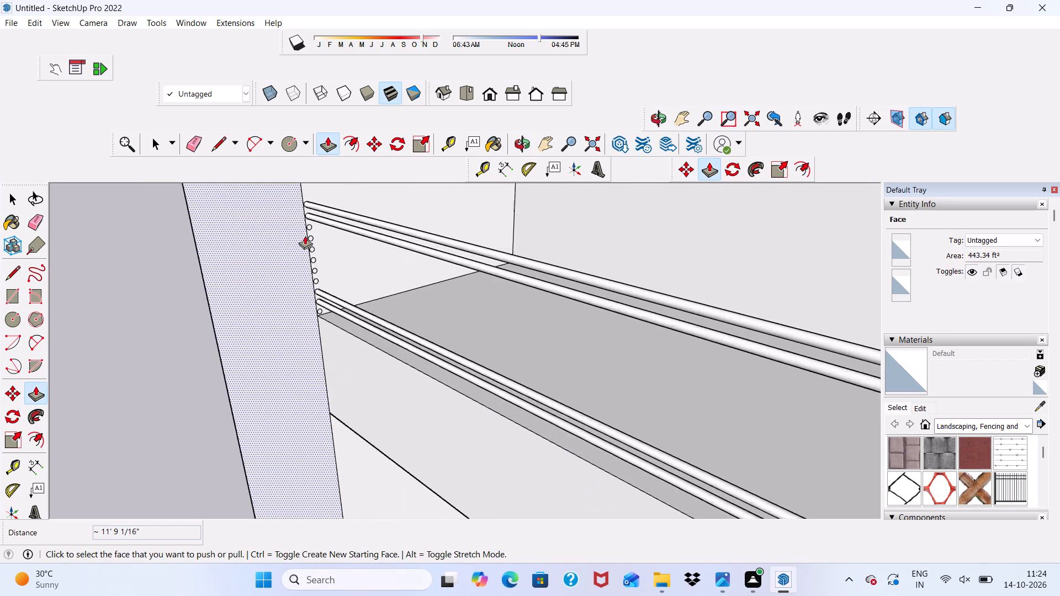
scroll(305, 236, up, 14)
click(313, 221)
scroll(364, 259, down, 9)
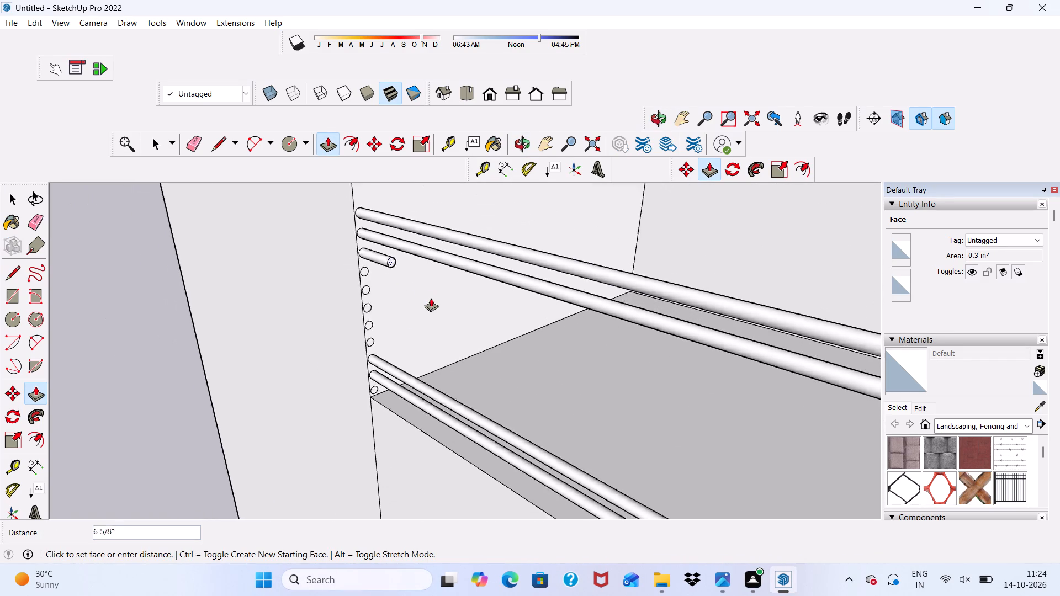
scroll(431, 298, down, 20)
middle_drag(406, 328, 663, 317)
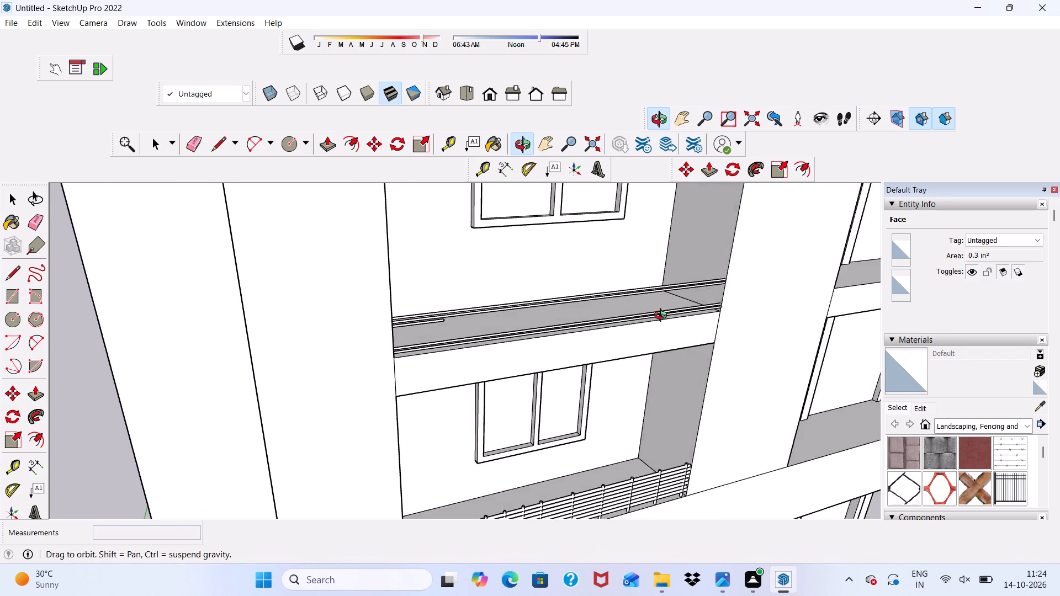
middle_drag(663, 317, 728, 300)
scroll(704, 286, up, 5)
scroll(654, 280, up, 5)
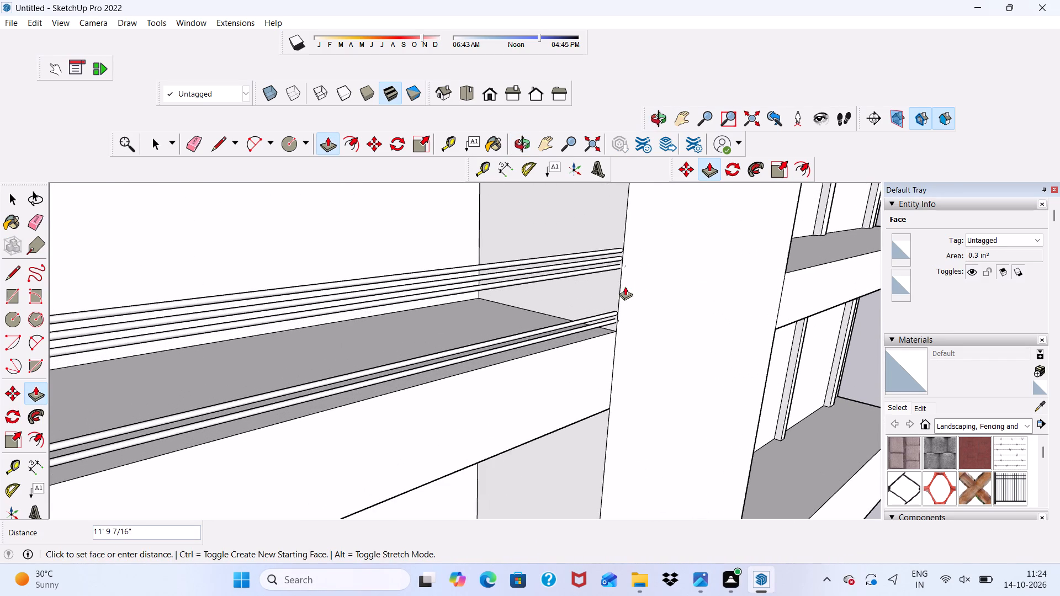
click(622, 288)
Push/Pull the fourth circle from the bottom about 11' 9 1/16" across the bay to the opposite pier.
scroll(621, 283, down, 6)
middle_drag(616, 311, 512, 360)
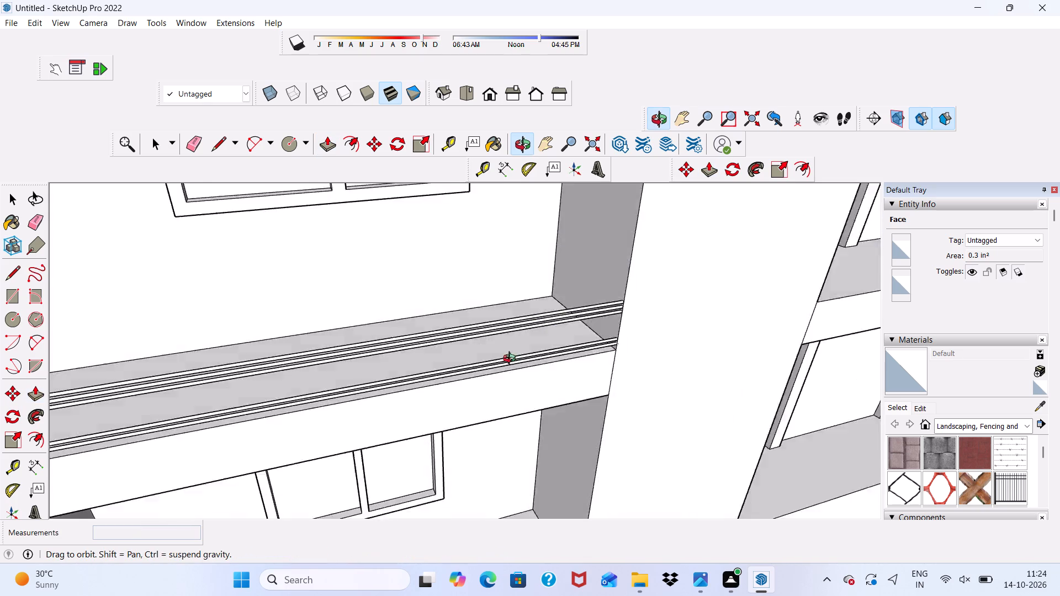
middle_drag(512, 360, 271, 353)
scroll(231, 275, up, 6)
scroll(245, 199, up, 19)
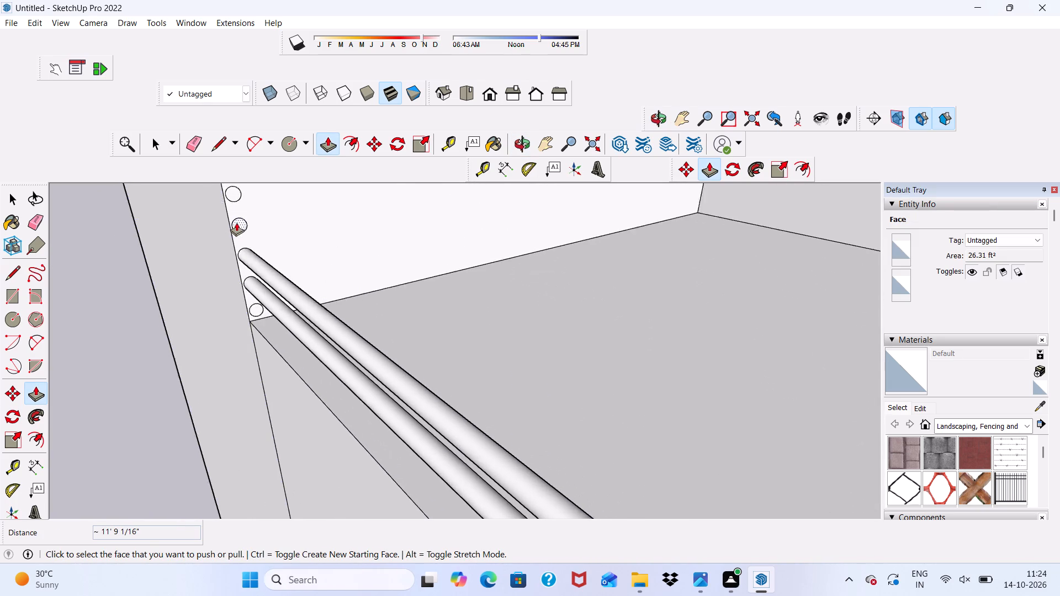
scroll(236, 222, up, 2)
click(239, 222)
scroll(261, 251, down, 20)
scroll(261, 251, down, 4)
middle_drag(500, 334, 500, 334)
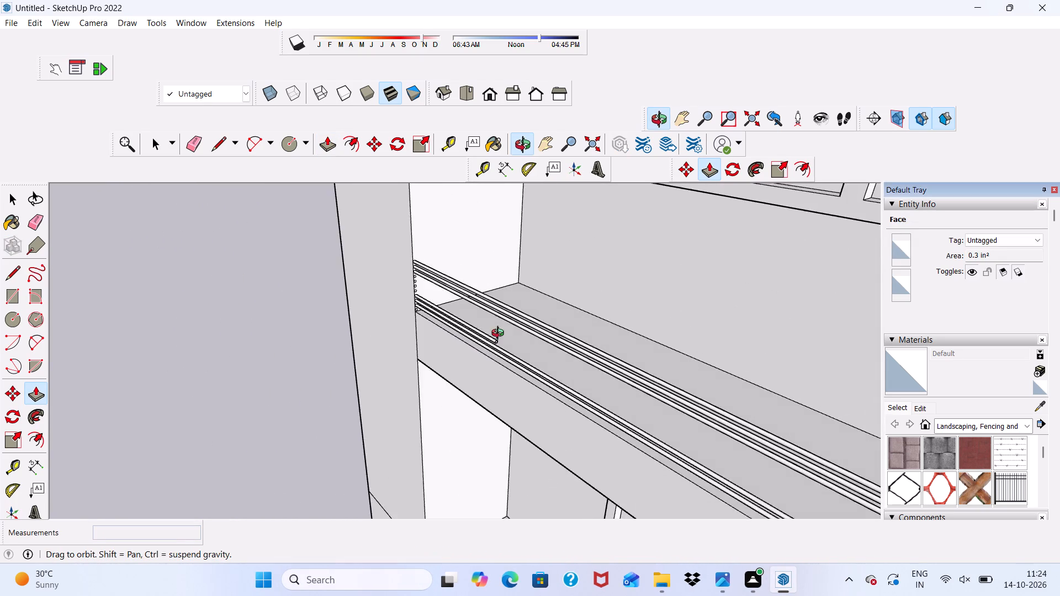
middle_drag(500, 334, 788, 257)
scroll(803, 273, up, 6)
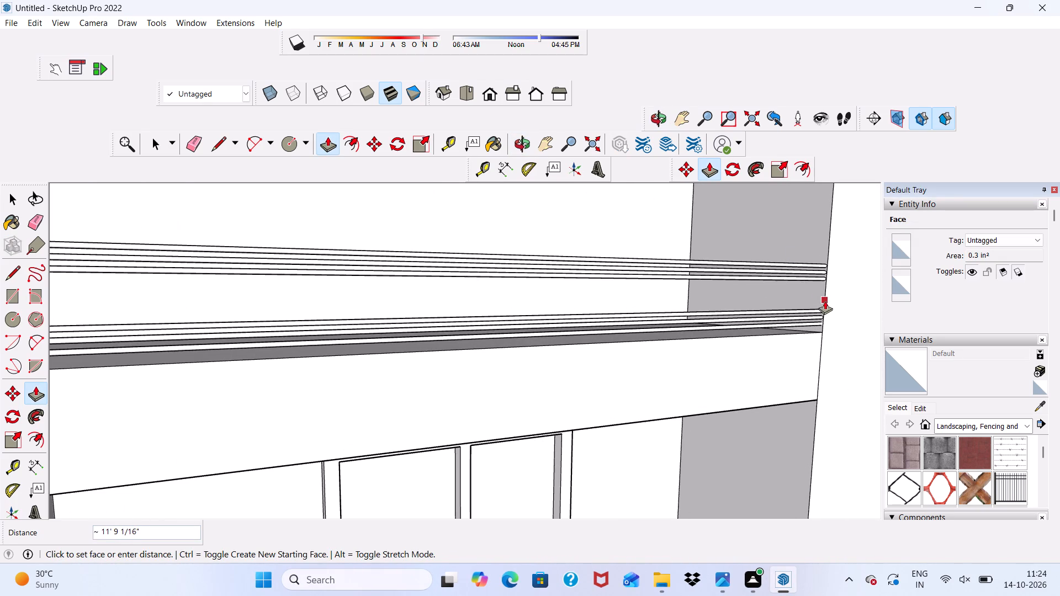
click(825, 301)
Push/Pull the fourth circle from the top about 11' 9 1/16" across the bay to the opposite pier.
scroll(778, 338, down, 2)
middle_drag(775, 341, 473, 350)
scroll(426, 317, up, 15)
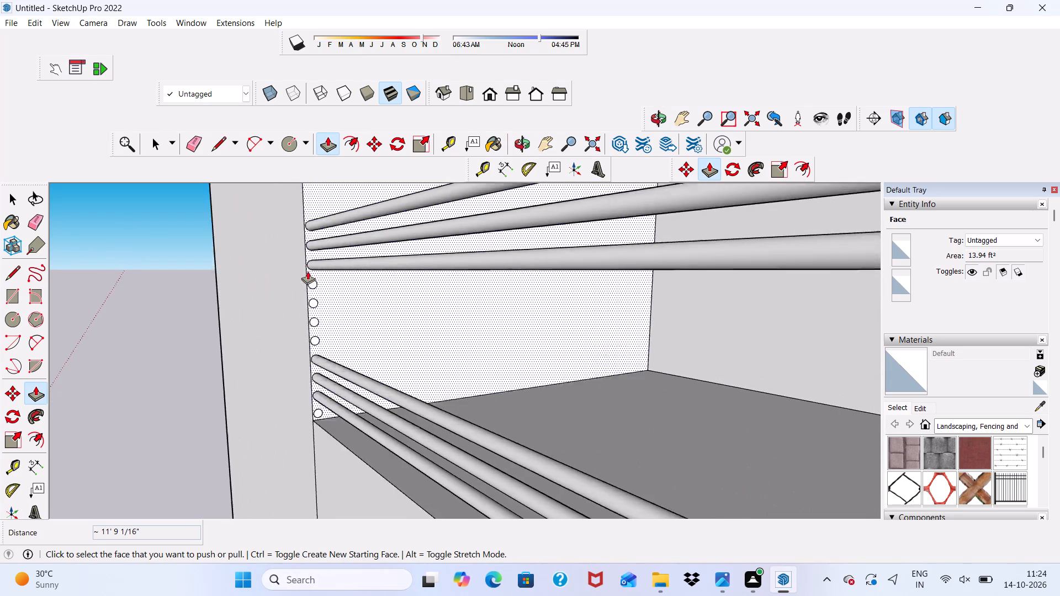
scroll(308, 271, up, 10)
click(311, 290)
scroll(348, 300, down, 15)
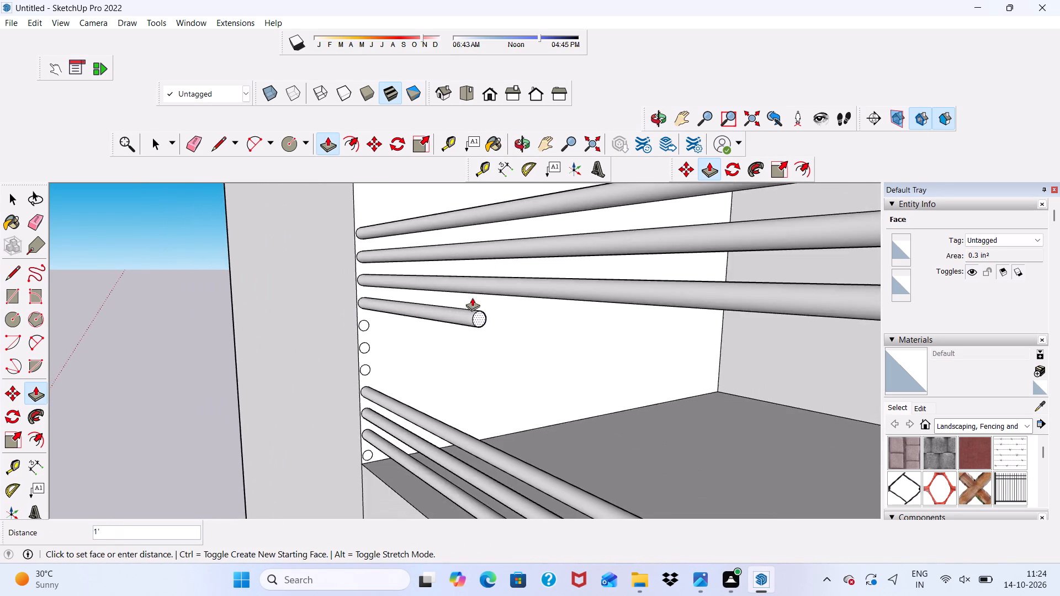
scroll(472, 297, down, 18)
middle_drag(473, 343, 755, 352)
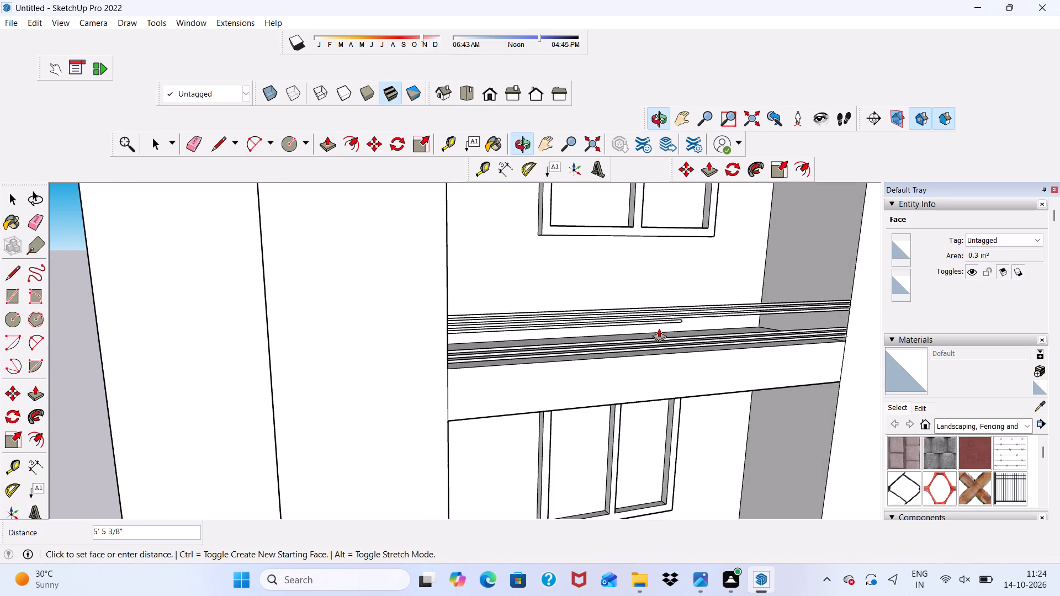
scroll(659, 349, down, 1)
scroll(818, 313, up, 10)
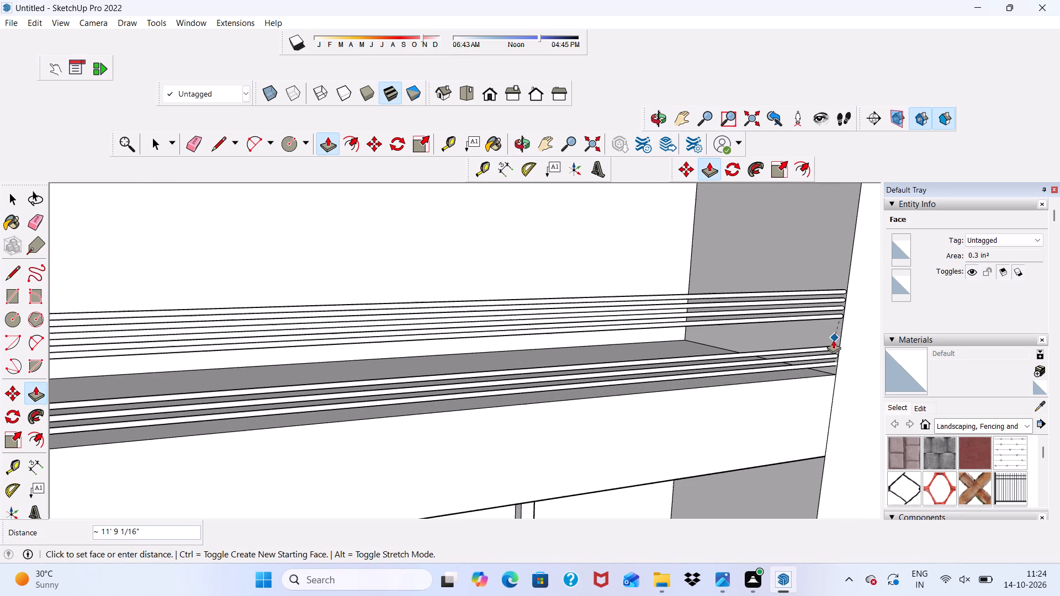
click(844, 336)
Push/Pull the fifth circle from the bottom about 11' 9 1/16" across the bay to the opposite pier.
scroll(815, 351, down, 4)
middle_drag(800, 388, 536, 418)
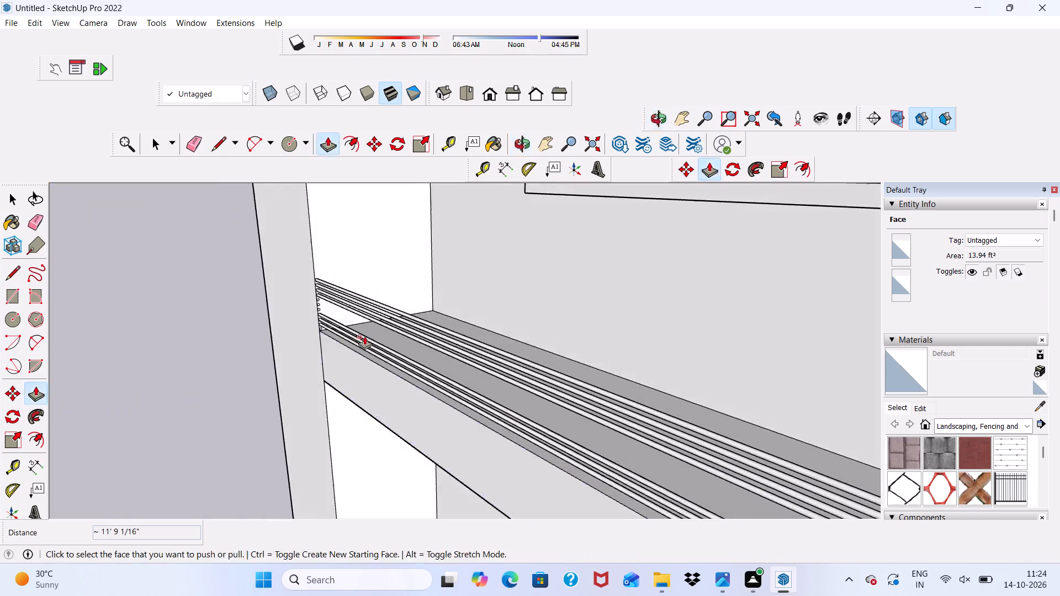
scroll(315, 307, up, 4)
scroll(341, 286, up, 20)
scroll(341, 286, up, 2)
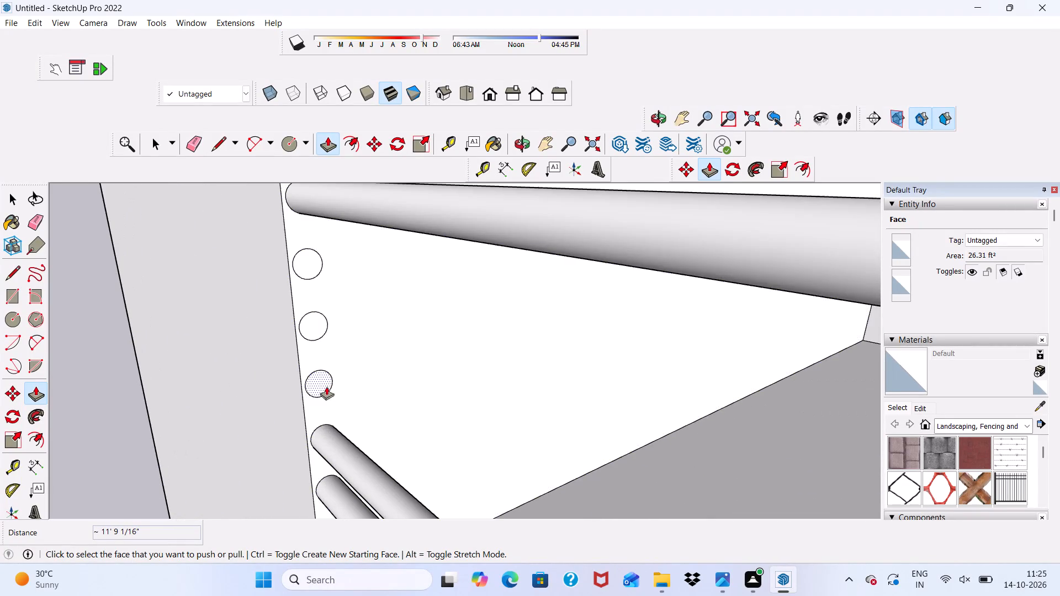
click(324, 380)
scroll(424, 395, down, 4)
scroll(446, 343, down, 12)
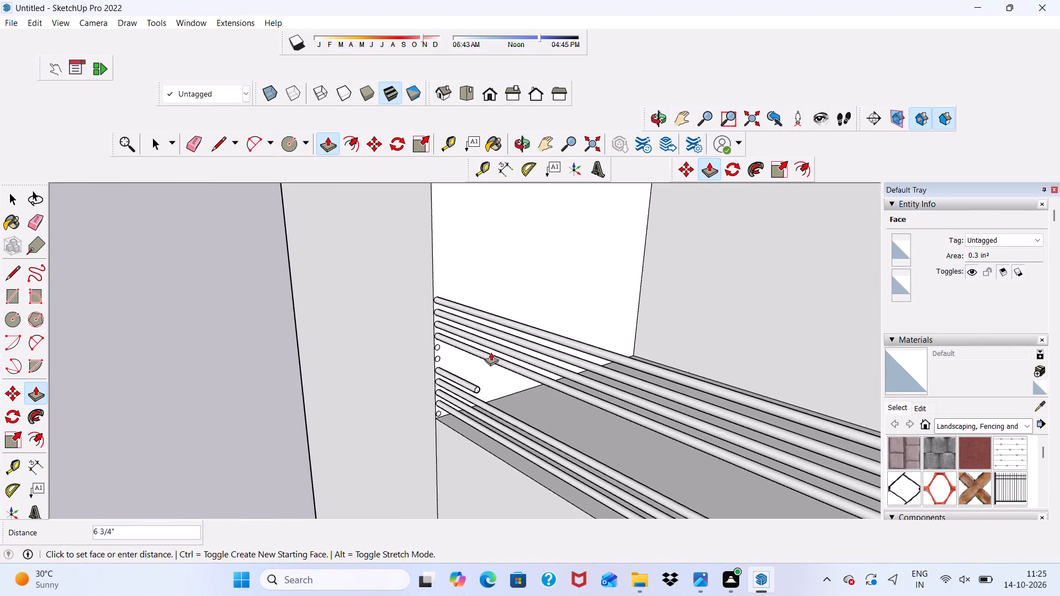
scroll(491, 352, down, 9)
middle_drag(484, 389, 806, 374)
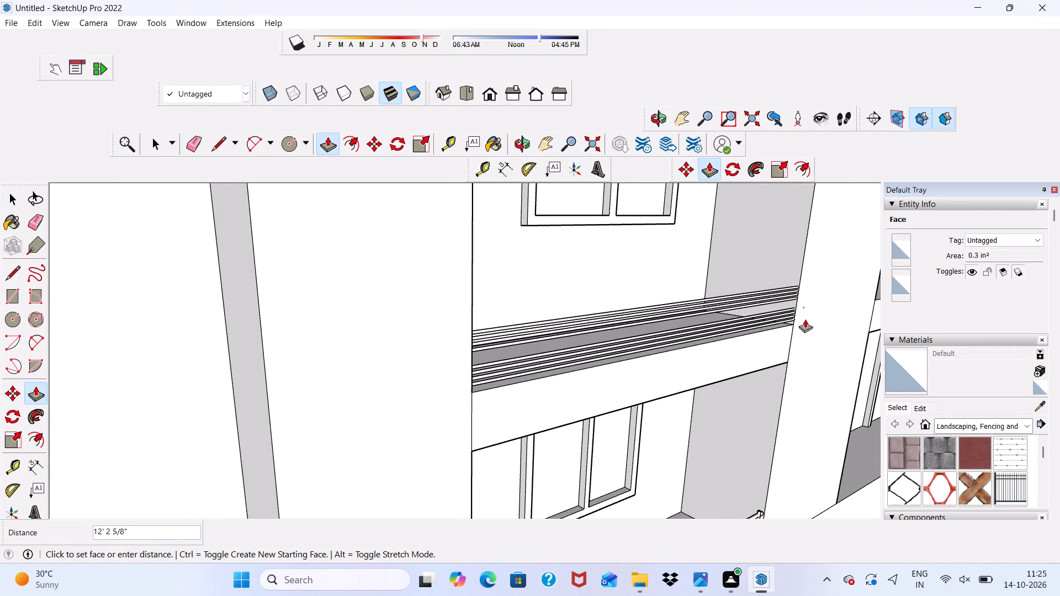
scroll(804, 317, up, 14)
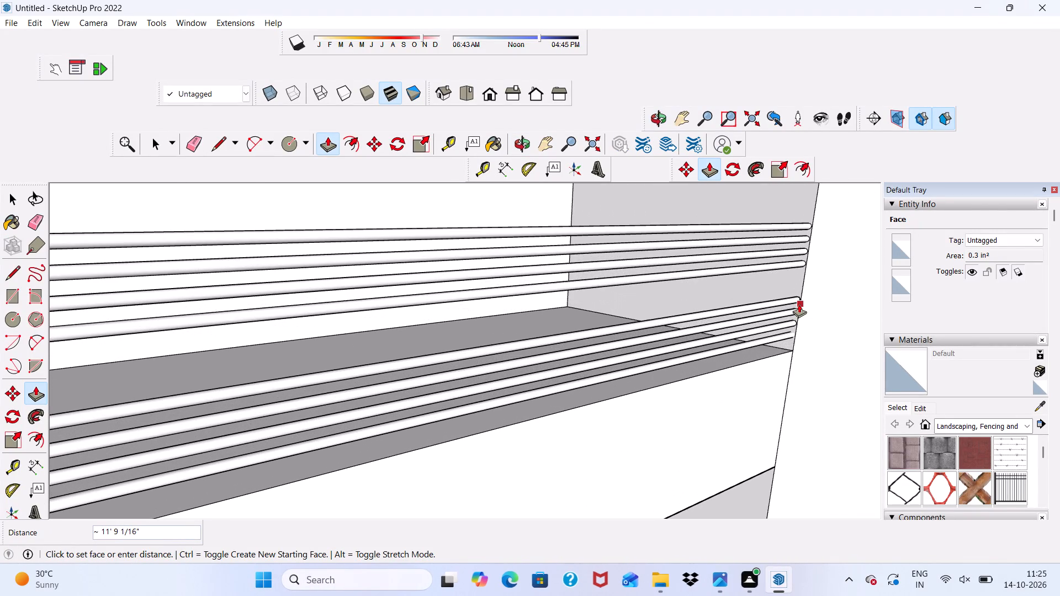
click(799, 304)
Push/Pull the sixth circle from the bottom about 11' 9 3/4" across the bay to the opposite pier.
scroll(799, 304, down, 2)
middle_drag(796, 327, 481, 405)
scroll(56, 374, up, 4)
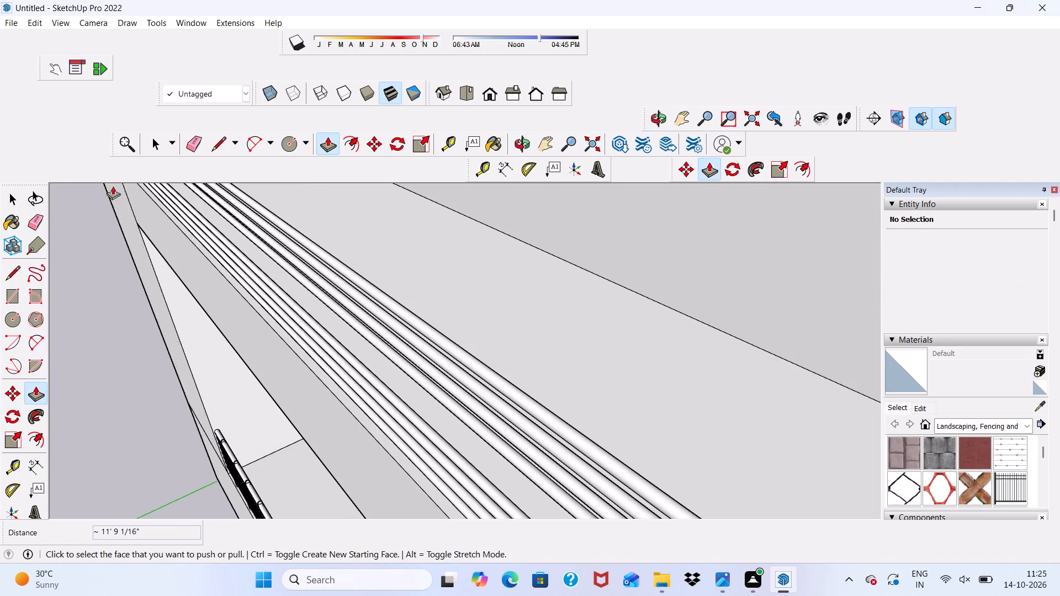
scroll(171, 307, down, 11)
scroll(197, 265, up, 18)
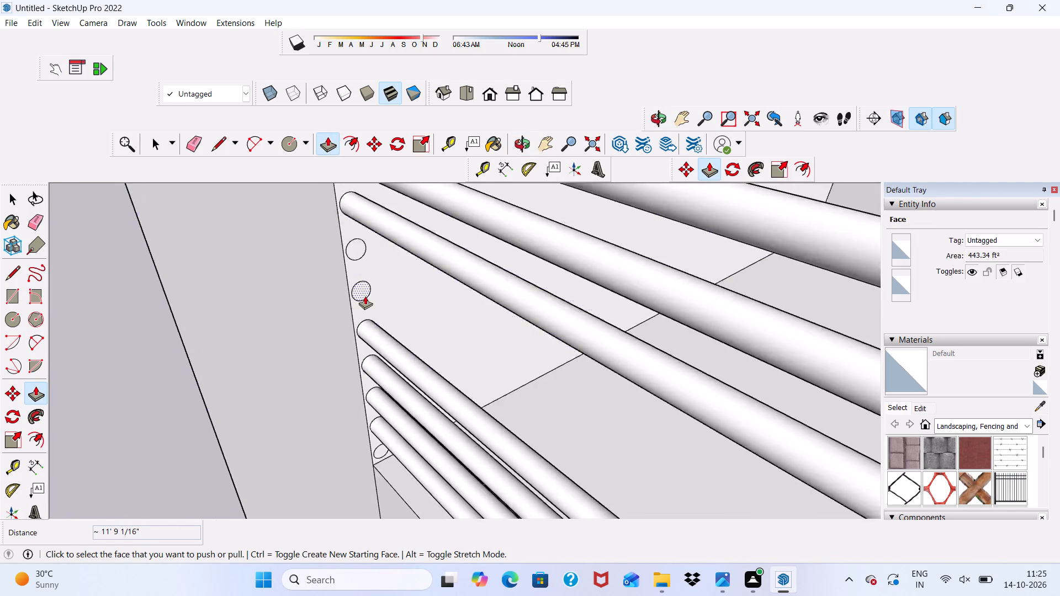
scroll(365, 296, up, 6)
click(363, 285)
scroll(418, 343, down, 19)
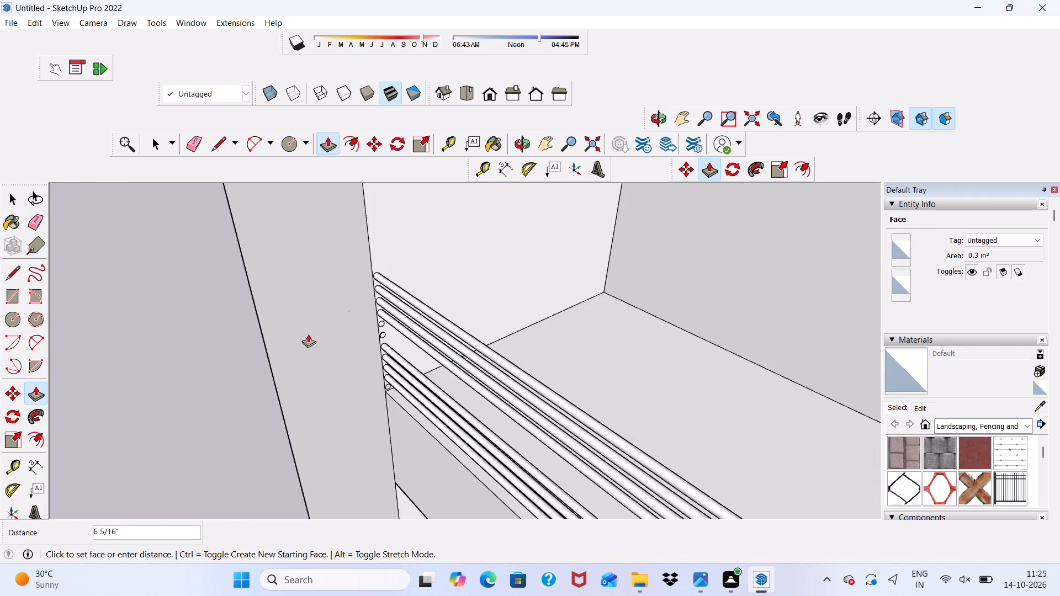
scroll(308, 334, down, 9)
middle_drag(387, 397, 566, 316)
scroll(451, 328, up, 4)
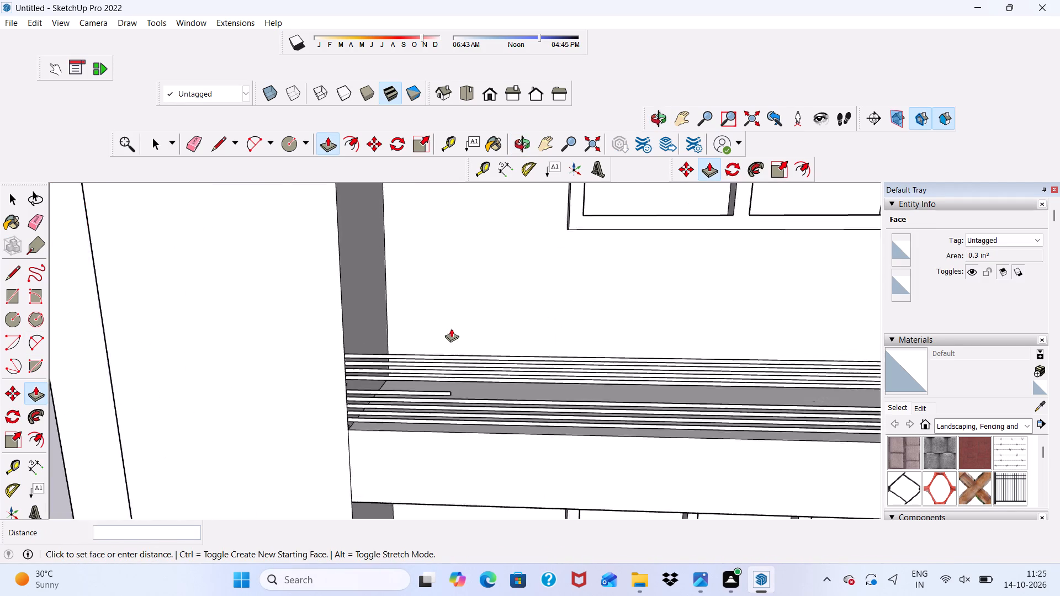
scroll(451, 328, up, 1)
scroll(451, 329, down, 7)
scroll(636, 352, up, 5)
scroll(427, 364, down, 9)
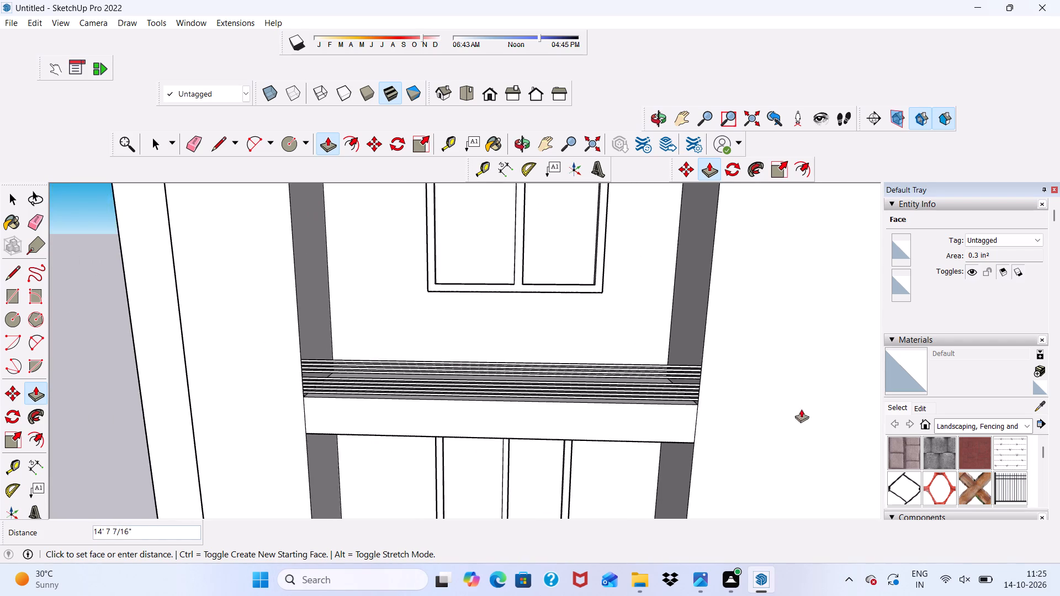
scroll(760, 400, up, 5)
scroll(666, 385, up, 5)
click(691, 377)
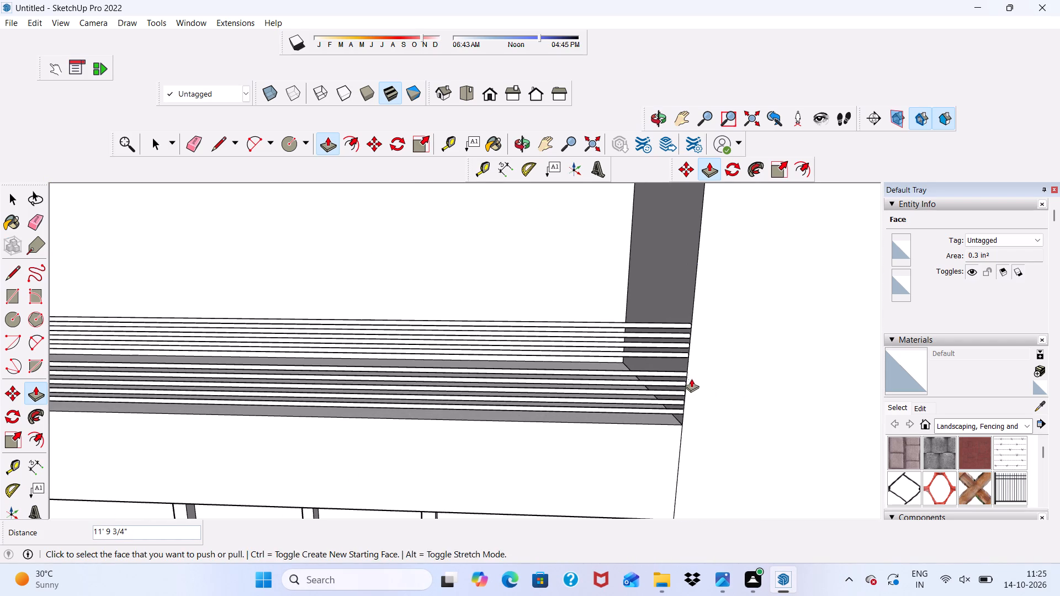
Push/Pull the remaining circle between the upper and lower rods about 11' 9 1/16" across the bay to the opposite pier.
scroll(691, 383, down, 2)
middle_drag(691, 403, 543, 457)
scroll(360, 330, up, 4)
scroll(128, 229, up, 6)
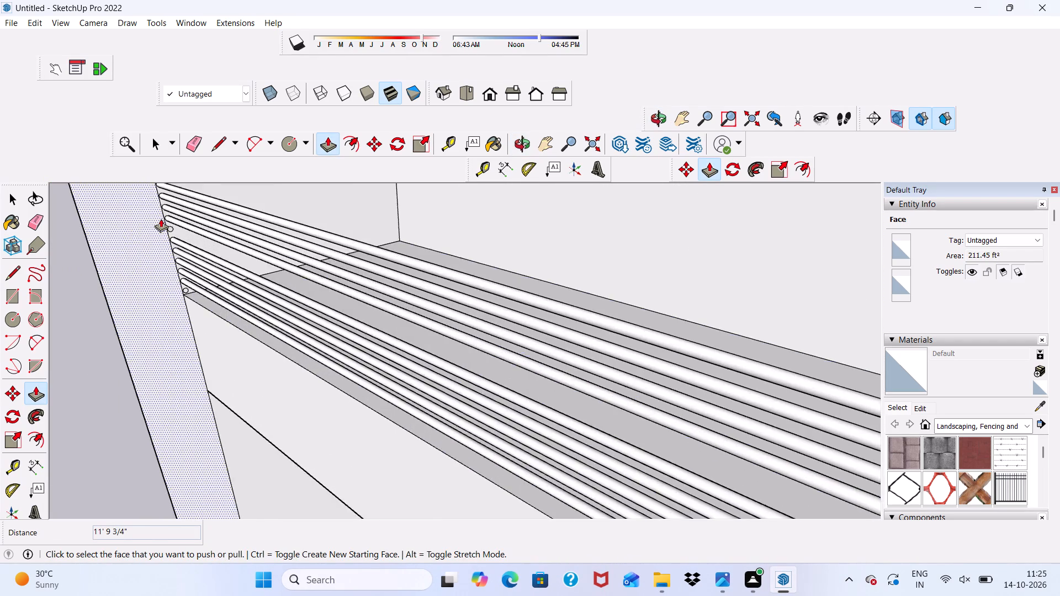
scroll(161, 219, up, 17)
click(177, 239)
scroll(339, 291, down, 4)
scroll(358, 297, down, 20)
scroll(358, 297, down, 2)
middle_drag(410, 385, 580, 321)
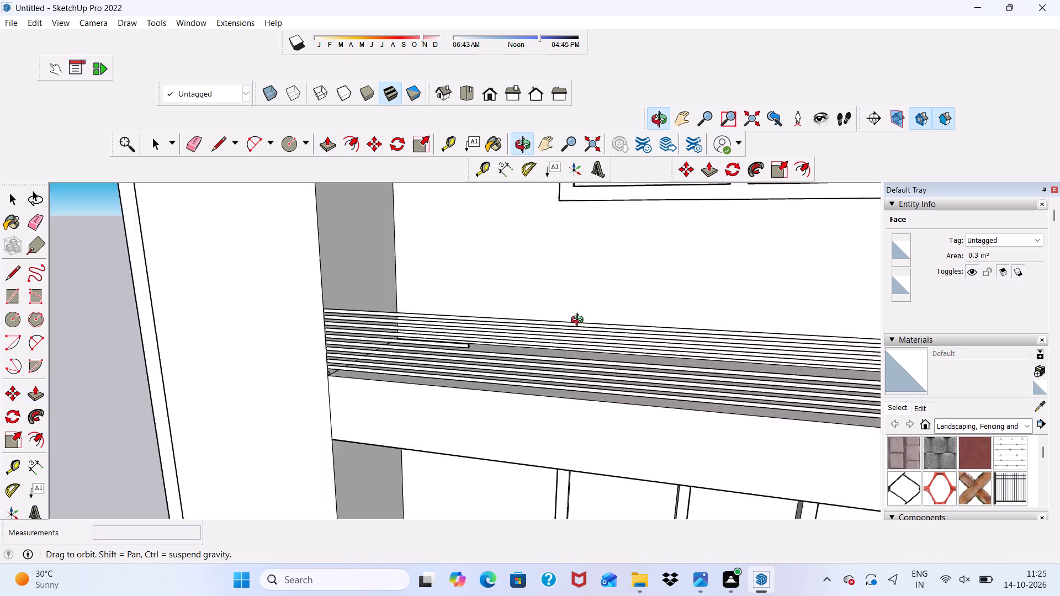
middle_drag(580, 321, 737, 312)
scroll(747, 315, up, 11)
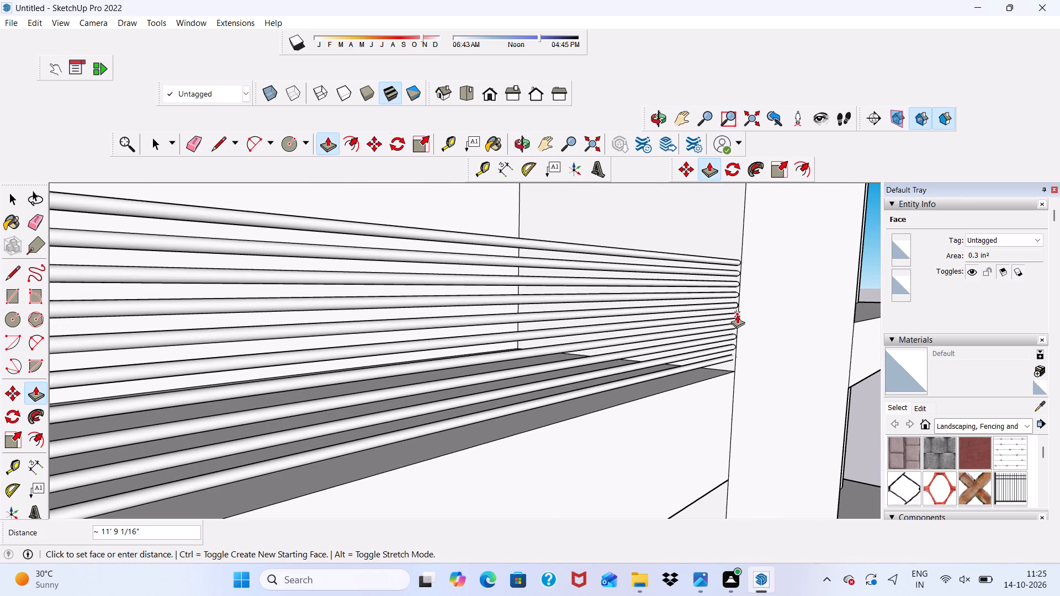
click(737, 315)
scroll(730, 337, down, 6)
middle_drag(715, 379, 550, 338)
key(space)
Draw a circle of about 5/16" radius on the balcony floor's front strip, near the pier where the rods start.
scroll(503, 301, down, 2)
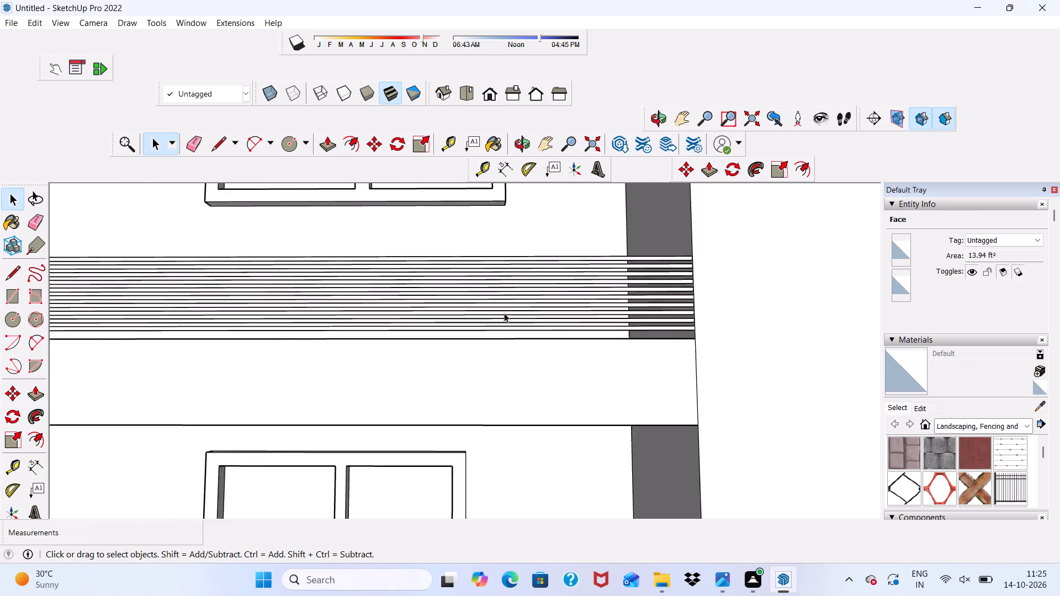
scroll(504, 313, down, 8)
scroll(534, 283, up, 9)
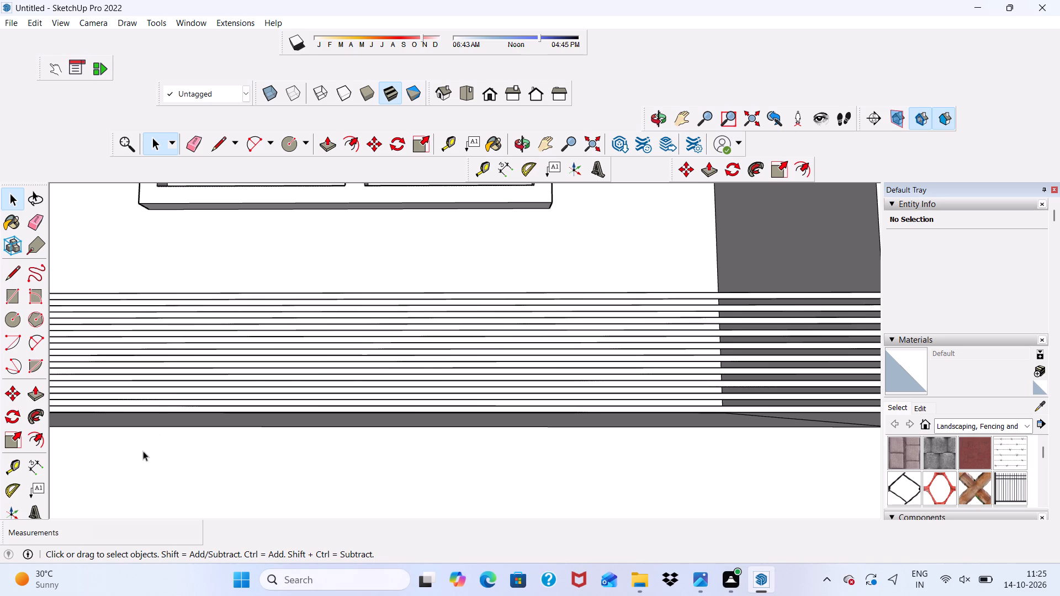
scroll(453, 358, up, 4)
scroll(447, 356, down, 7)
middle_drag(467, 305, 418, 477)
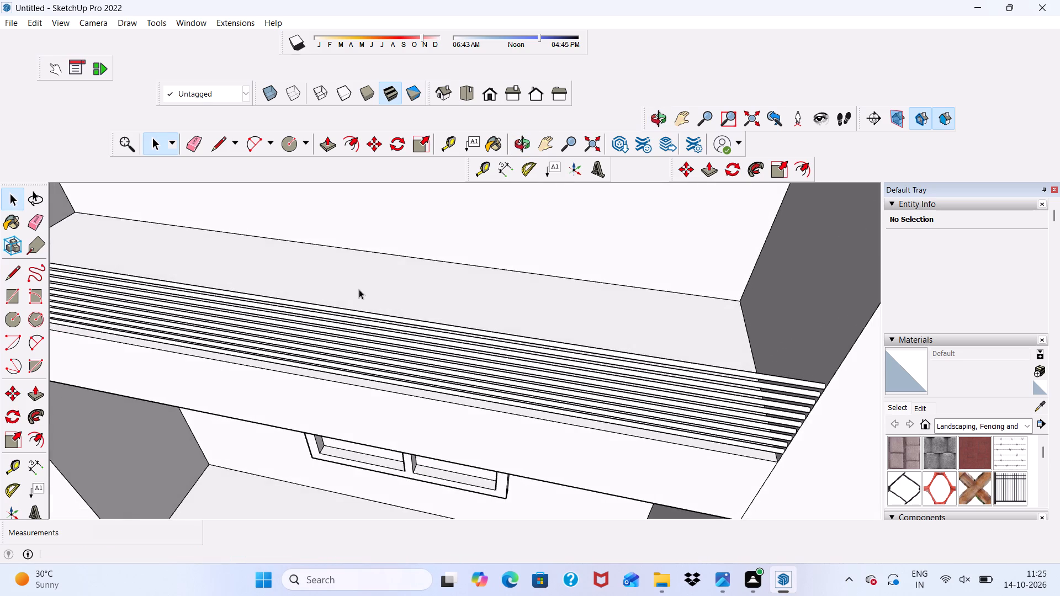
scroll(359, 288, up, 7)
scroll(417, 71, down, 2)
click(292, 141)
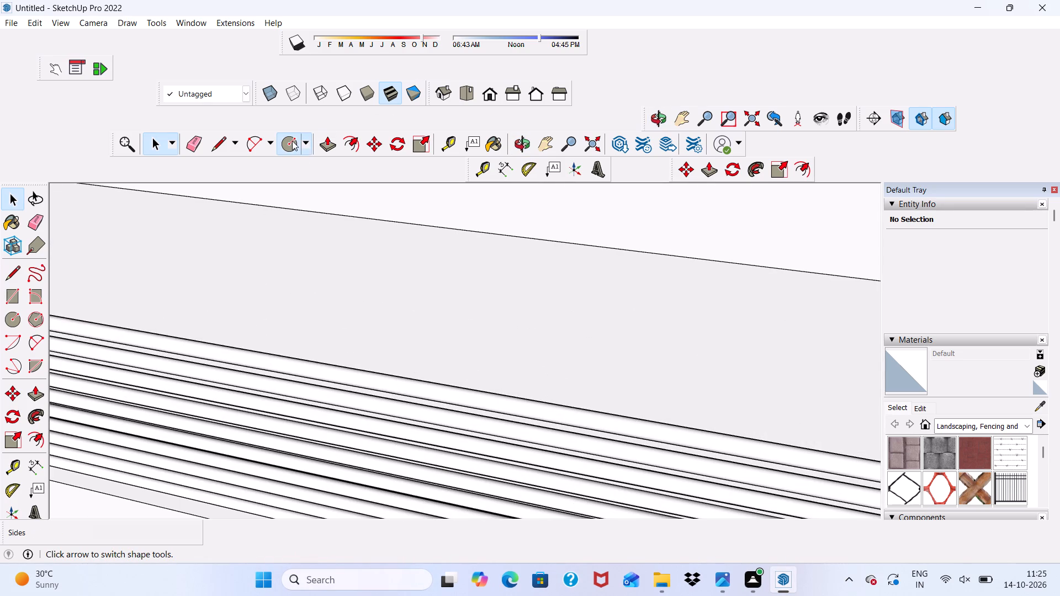
scroll(439, 216, down, 4)
scroll(902, 288, down, 4)
scroll(663, 329, down, 10)
scroll(550, 315, up, 5)
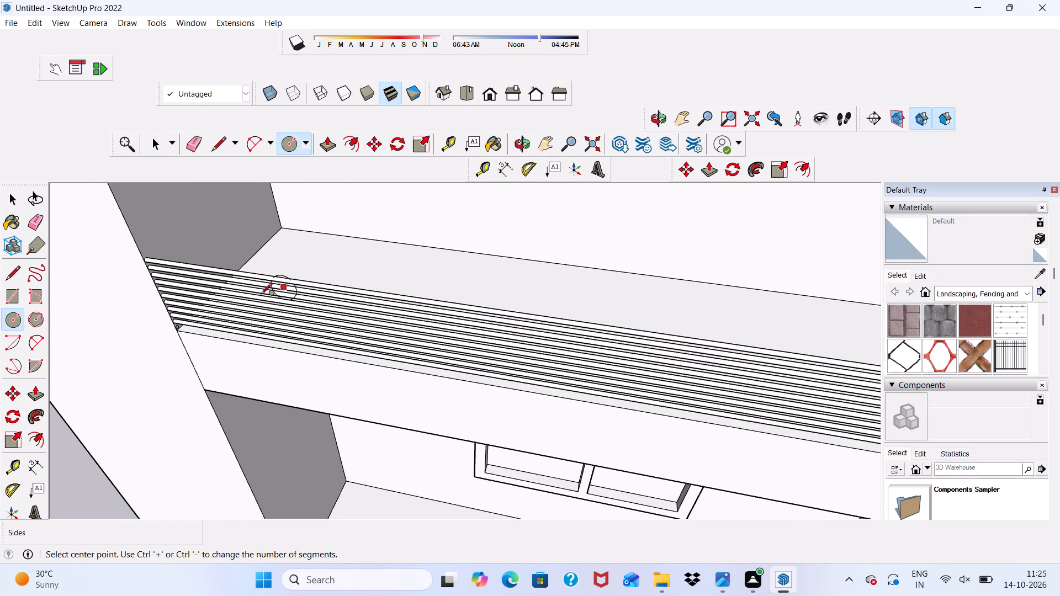
scroll(216, 313, up, 10)
scroll(186, 335, up, 12)
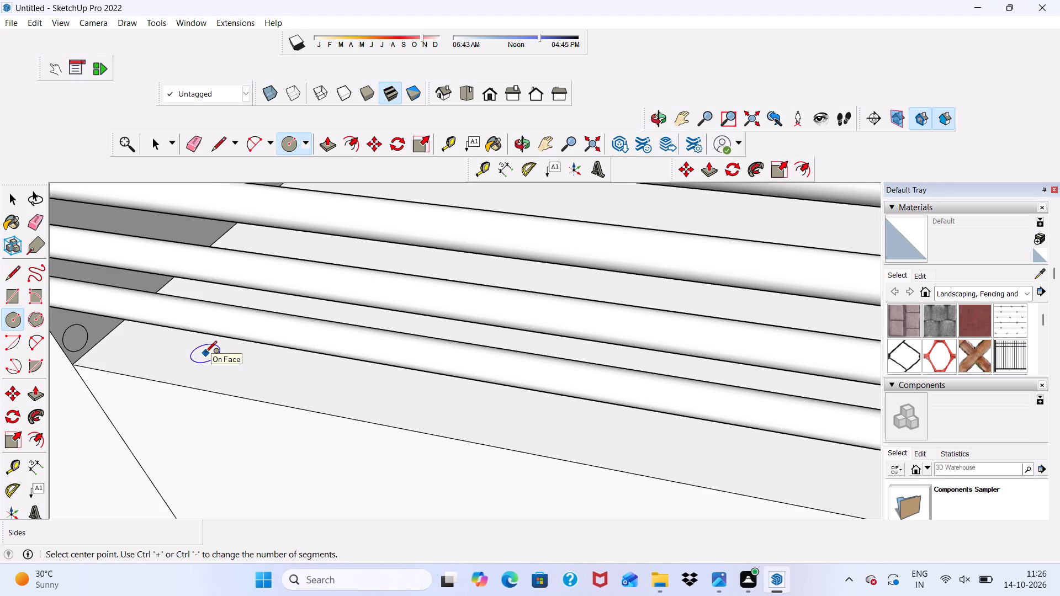
click(205, 353)
scroll(201, 341, up, 5)
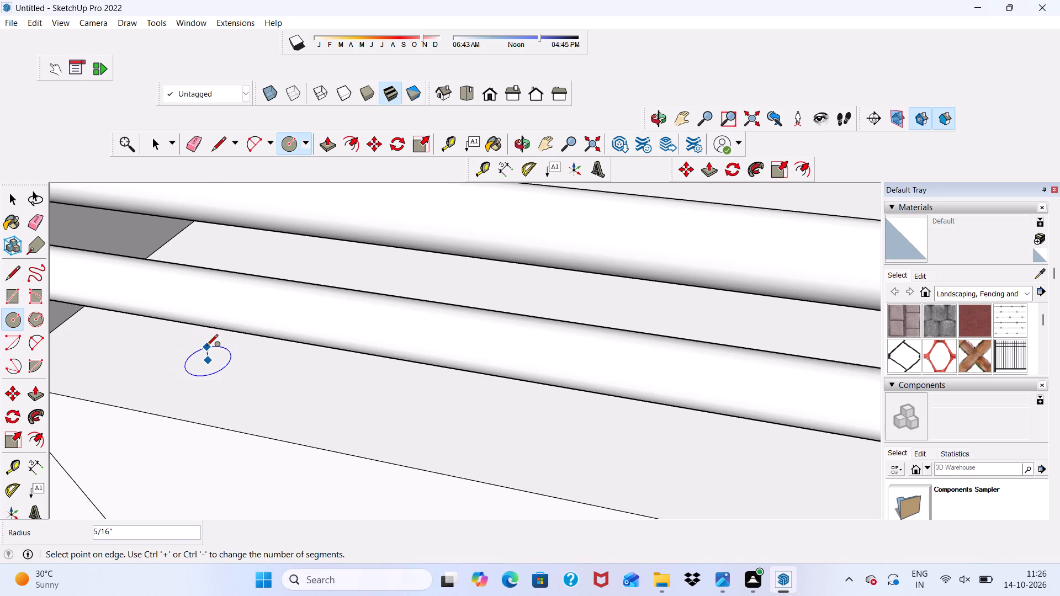
scroll(209, 349, up, 1)
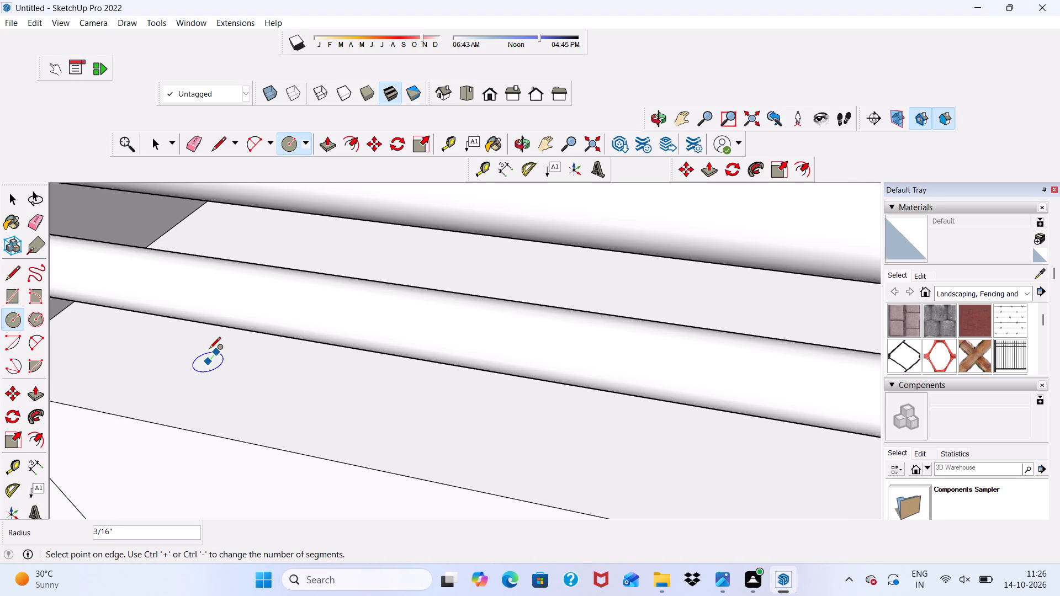
scroll(206, 350, up, 2)
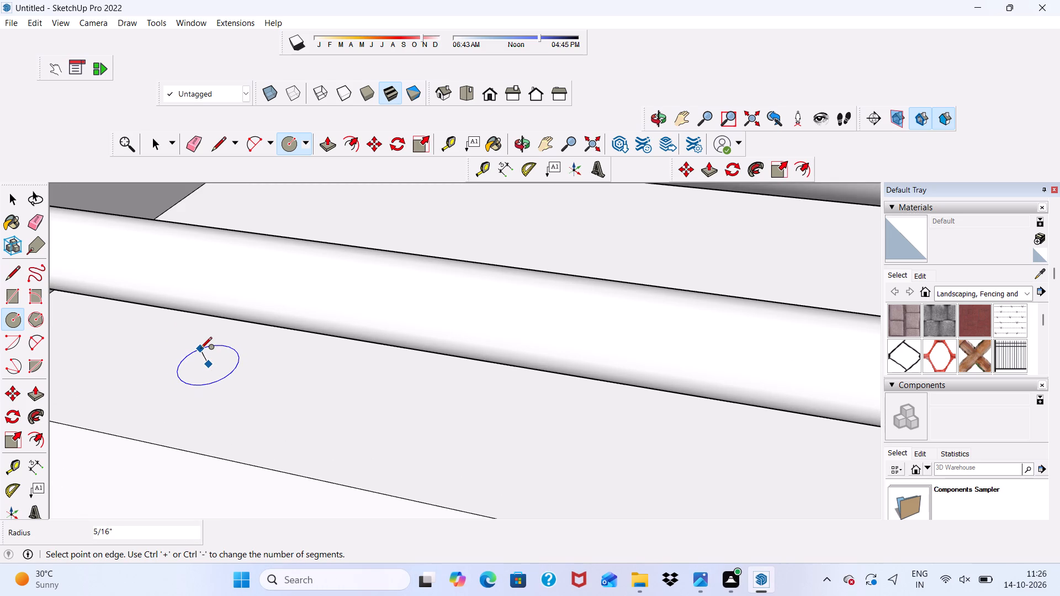
click(200, 349)
key(space)
key(space)
Copy the new floor circle with its face about 4 1/16" along the balcony's front edge, away from the pier.
double_click(206, 372)
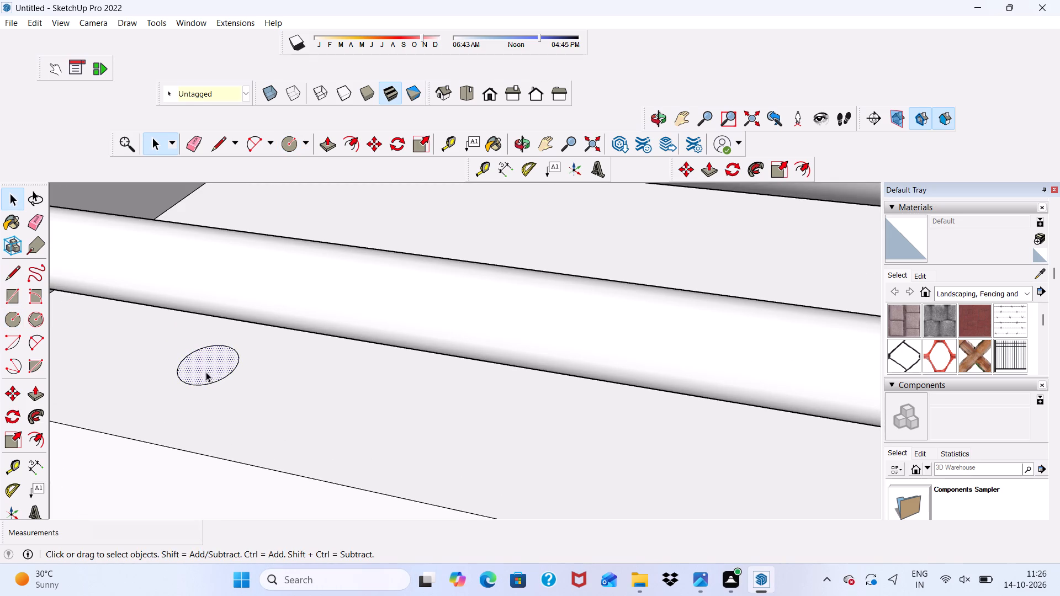
click(375, 148)
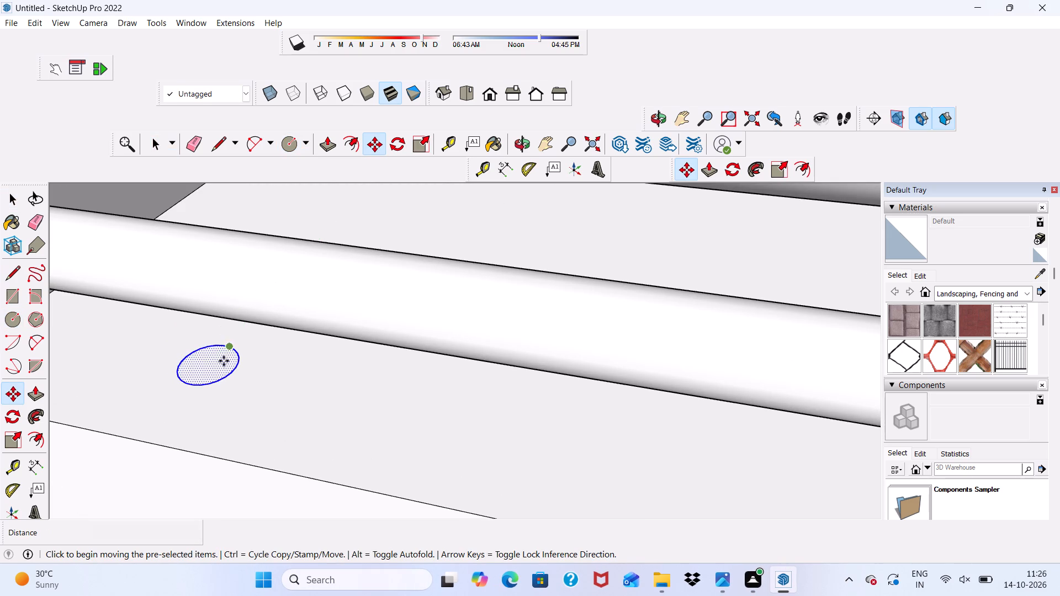
click(221, 363)
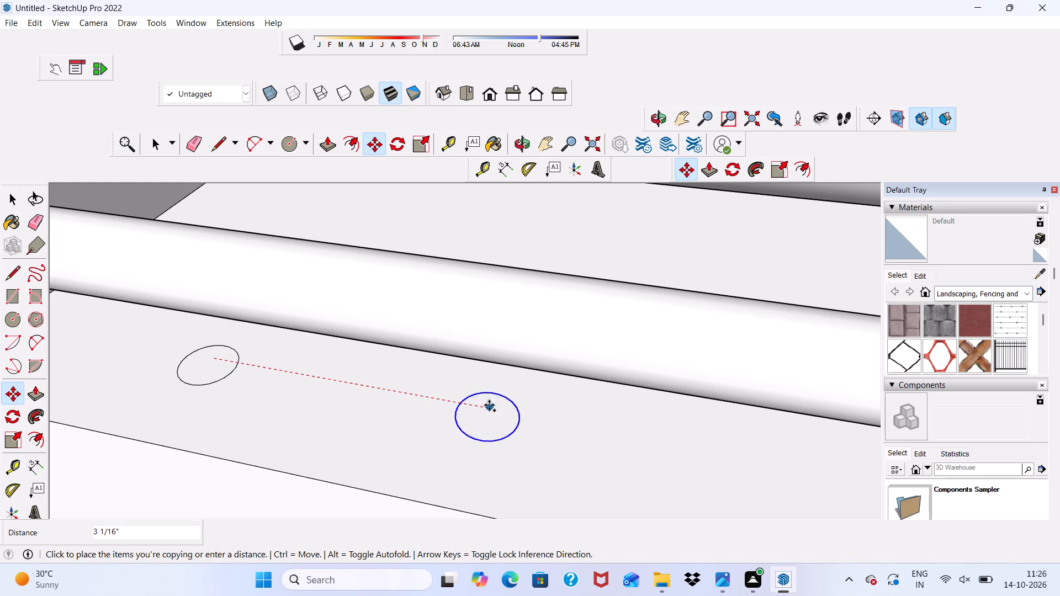
scroll(489, 398, down, 6)
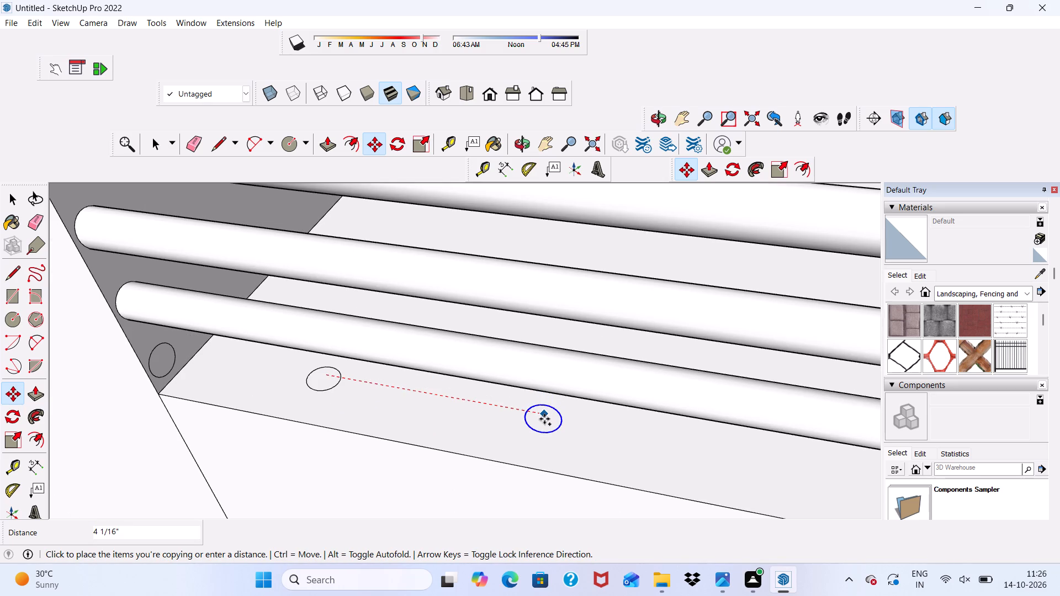
click(544, 419)
Copy the second floor circle about 3 11/16" further along the front edge and multiply that copy by 10.
click(545, 419)
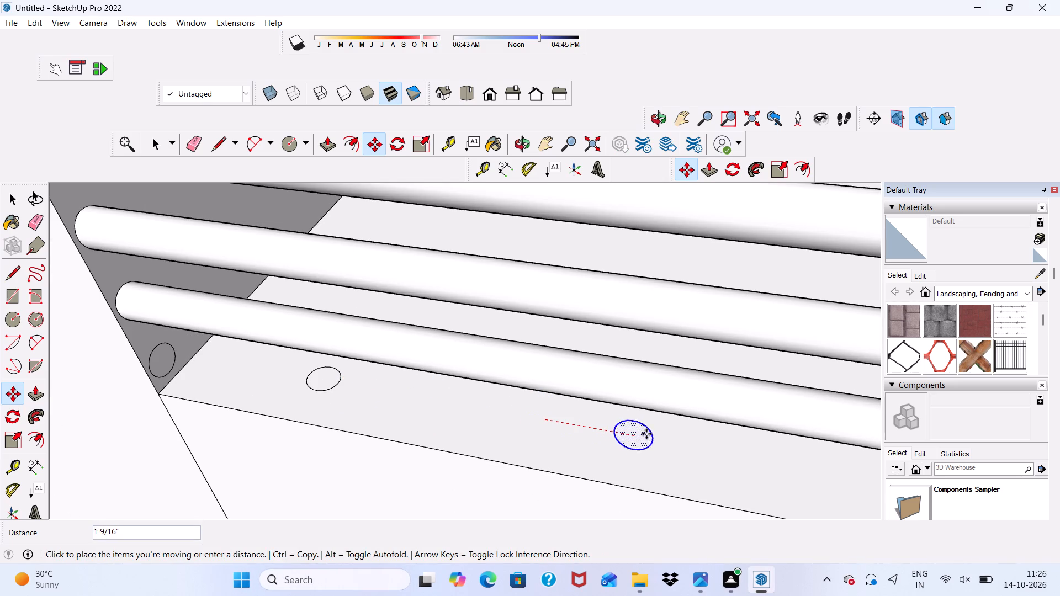
scroll(733, 450, down, 6)
scroll(551, 408, down, 5)
scroll(600, 423, down, 4)
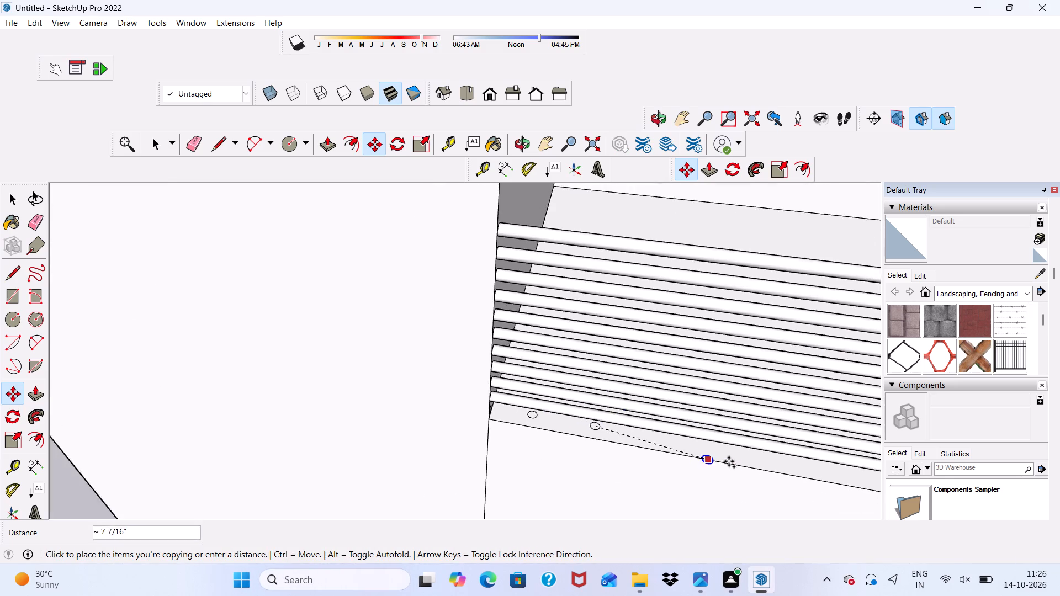
scroll(734, 462, up, 5)
scroll(691, 434, up, 8)
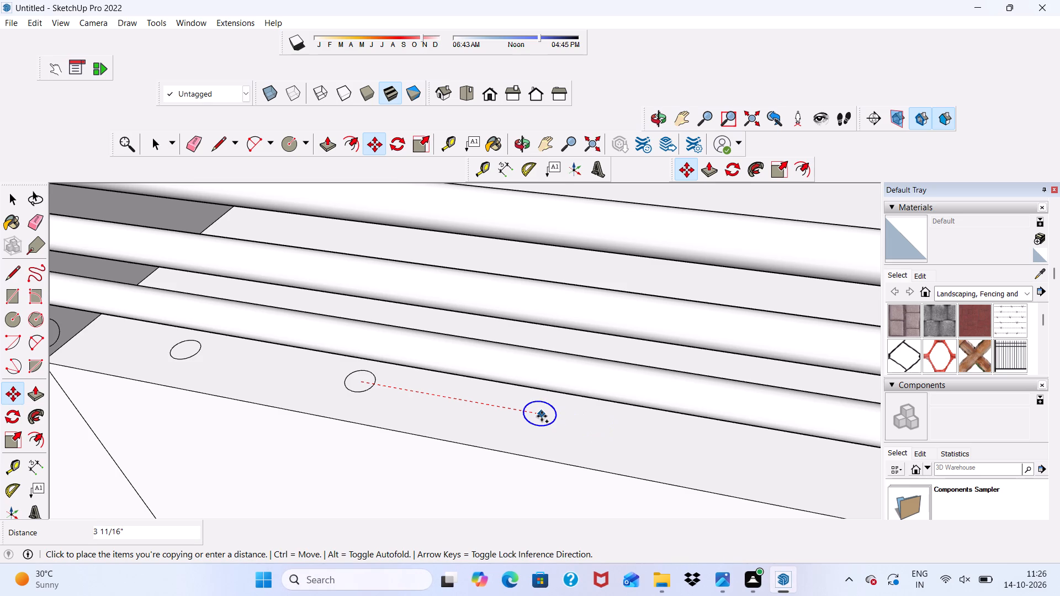
click(542, 416)
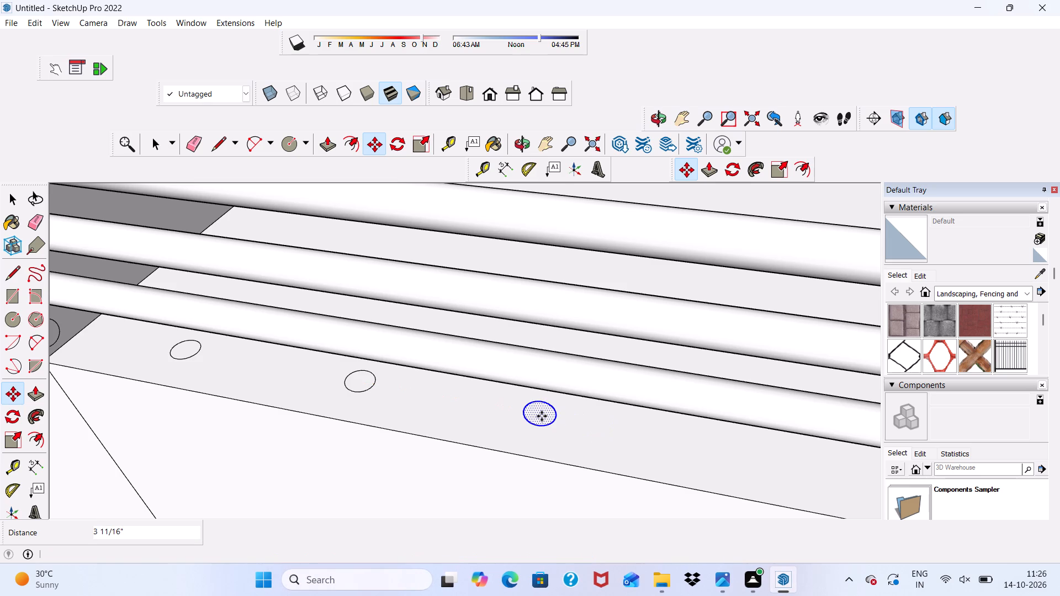
key(shift+asterisk)
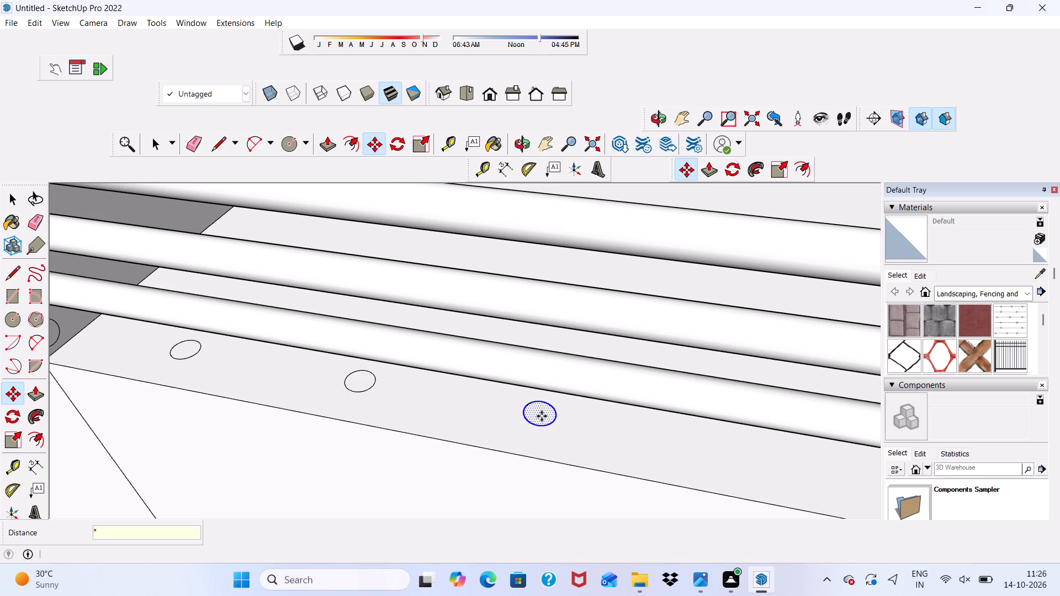
text(10)
key(Return)
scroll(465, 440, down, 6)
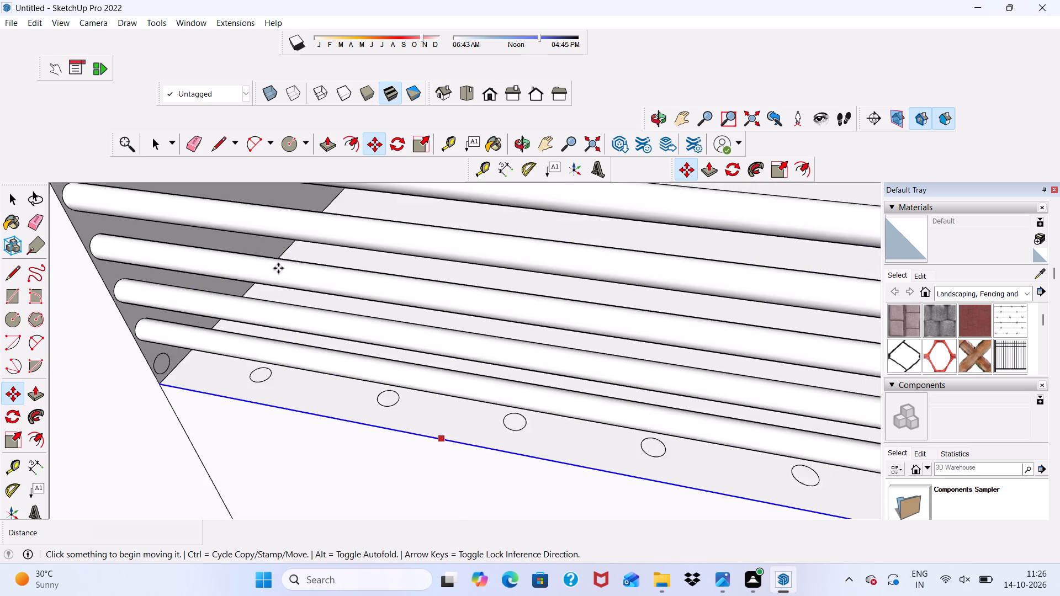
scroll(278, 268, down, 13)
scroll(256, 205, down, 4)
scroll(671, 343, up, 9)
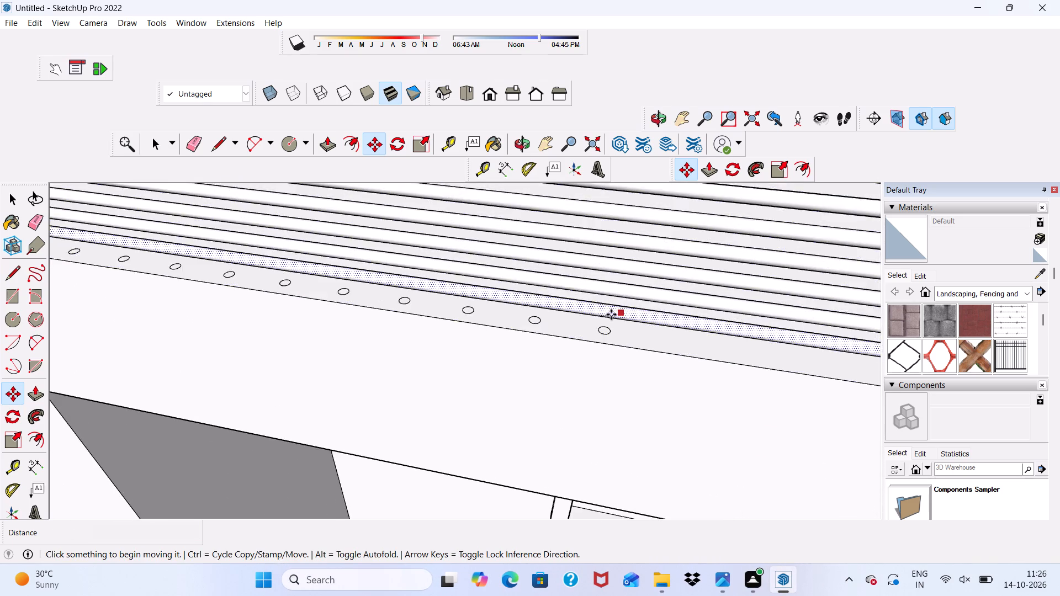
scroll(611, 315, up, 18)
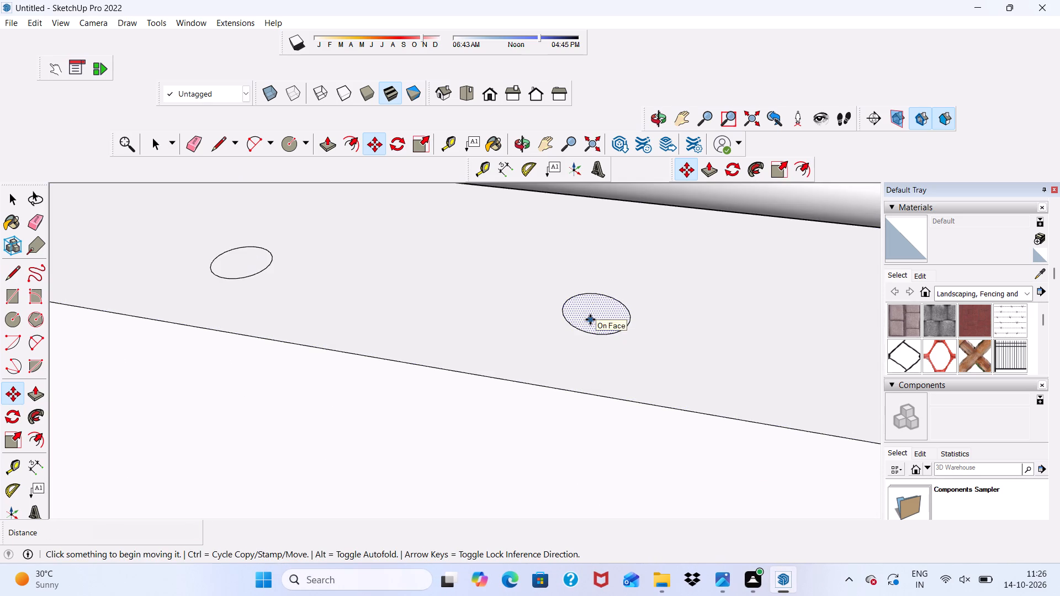
Copy the last circle of the floor row about 5 11/16" further along the balcony's front edge and multiply that copy by 8.
click(590, 320)
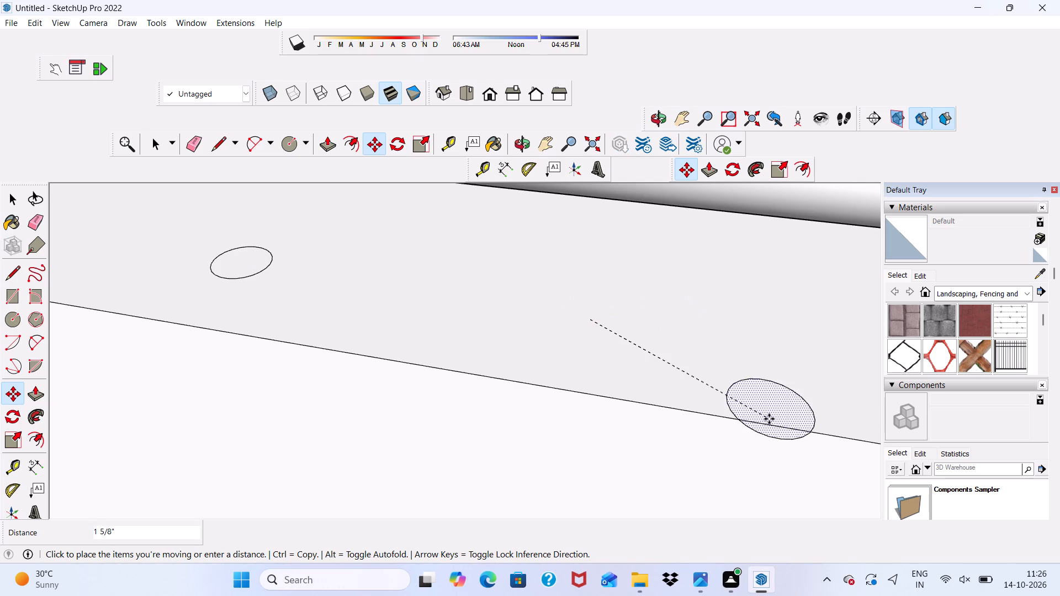
scroll(680, 332, down, 4)
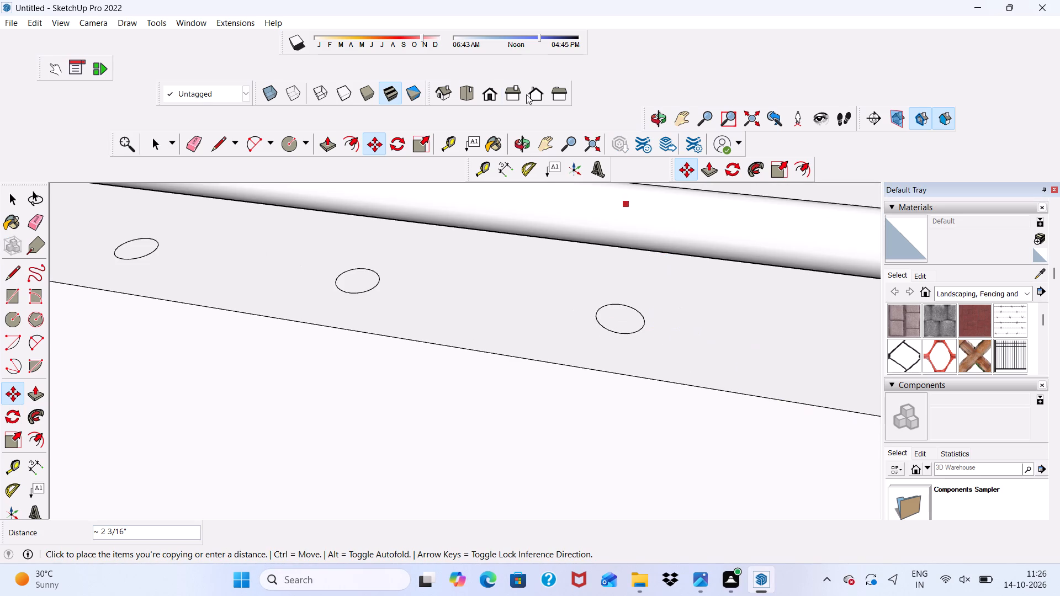
scroll(505, 97, down, 5)
scroll(708, 107, down, 3)
scroll(671, 79, down, 2)
scroll(643, 148, up, 1)
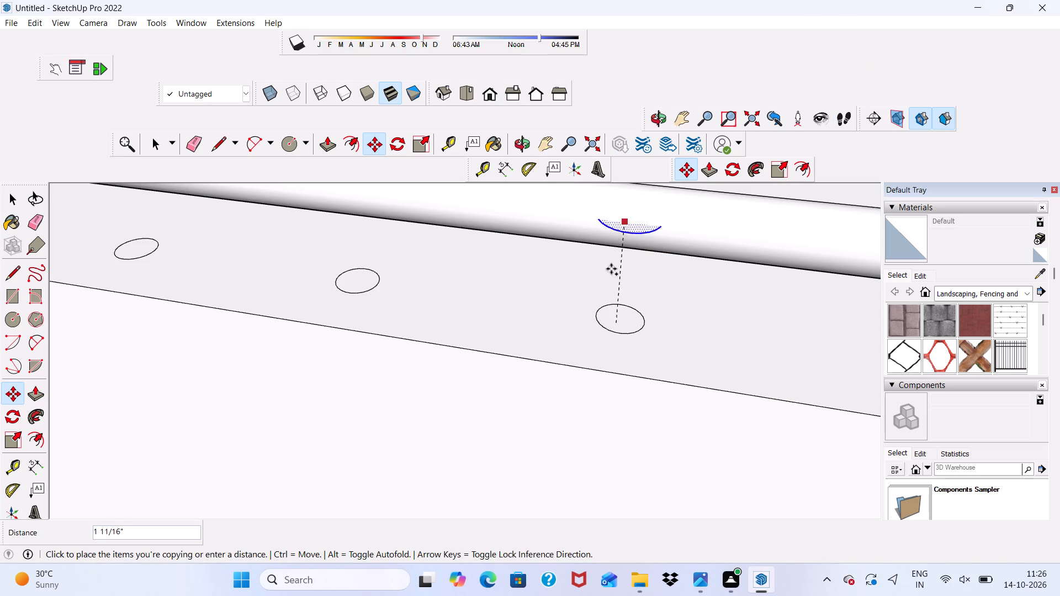
scroll(588, 339, down, 7)
scroll(478, 311, down, 6)
scroll(701, 354, up, 9)
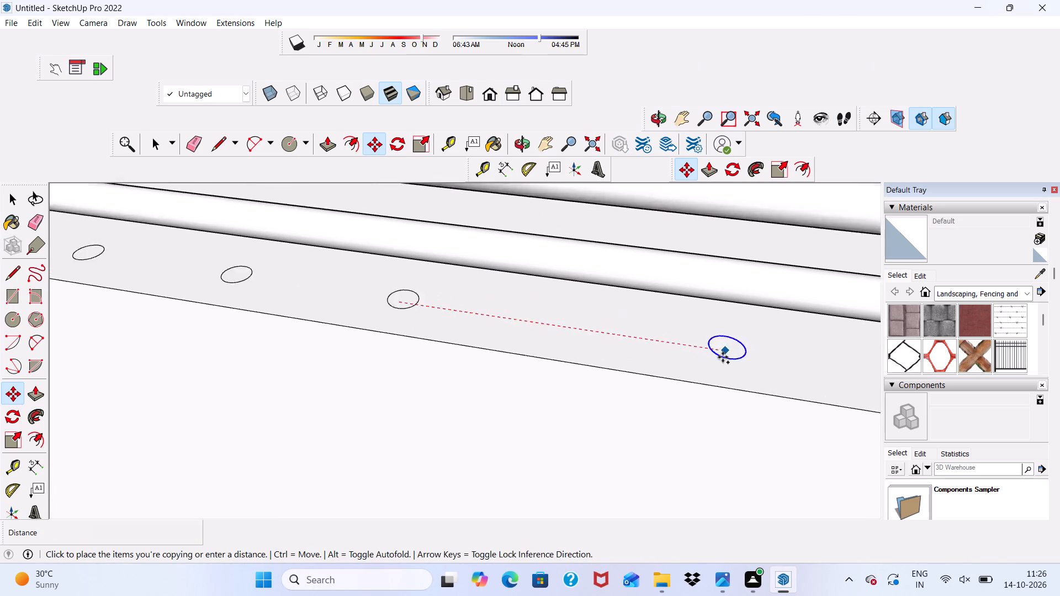
scroll(723, 357, up, 1)
click(699, 349)
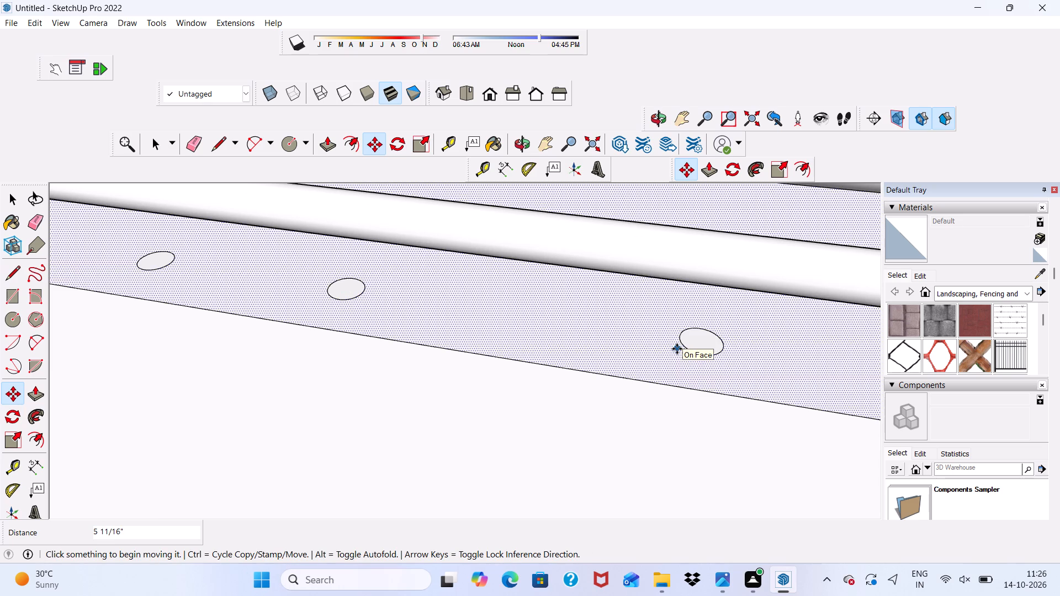
key(shift+asterisk)
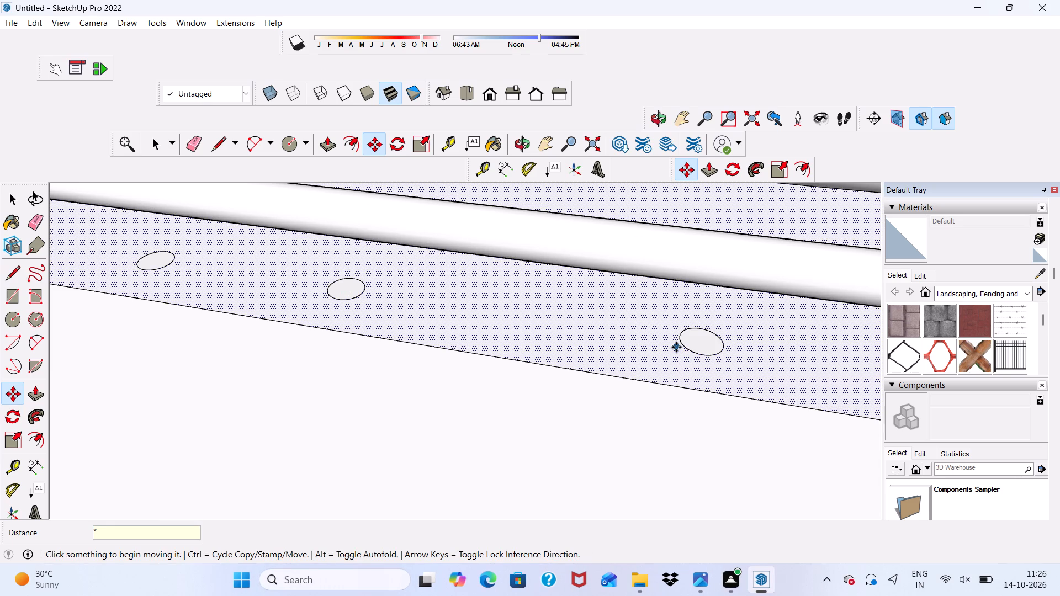
key(8)
key(Return)
key(Return)
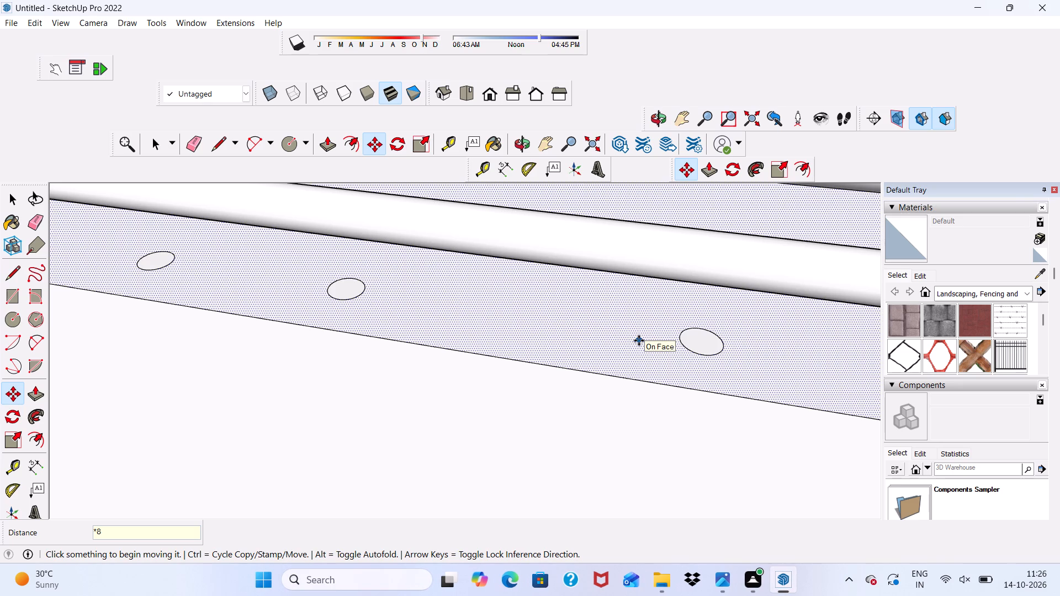
Copy the new last floor circle with its face about 4 7/16" along the front edge and multiply that copy by 10.
scroll(919, 154, down, 20)
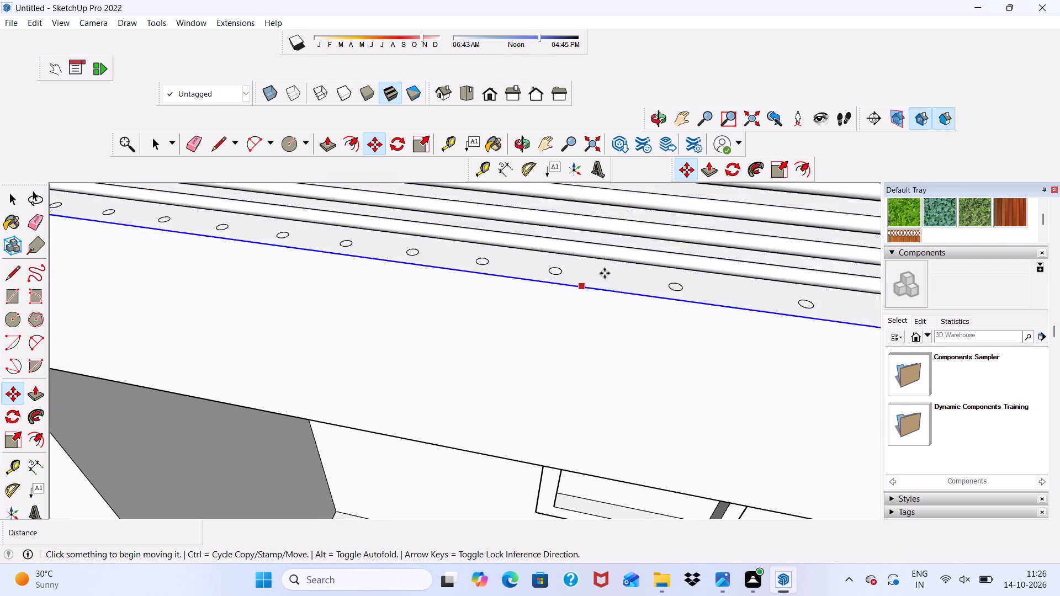
scroll(605, 273, down, 6)
scroll(593, 302, up, 1)
scroll(585, 315, down, 20)
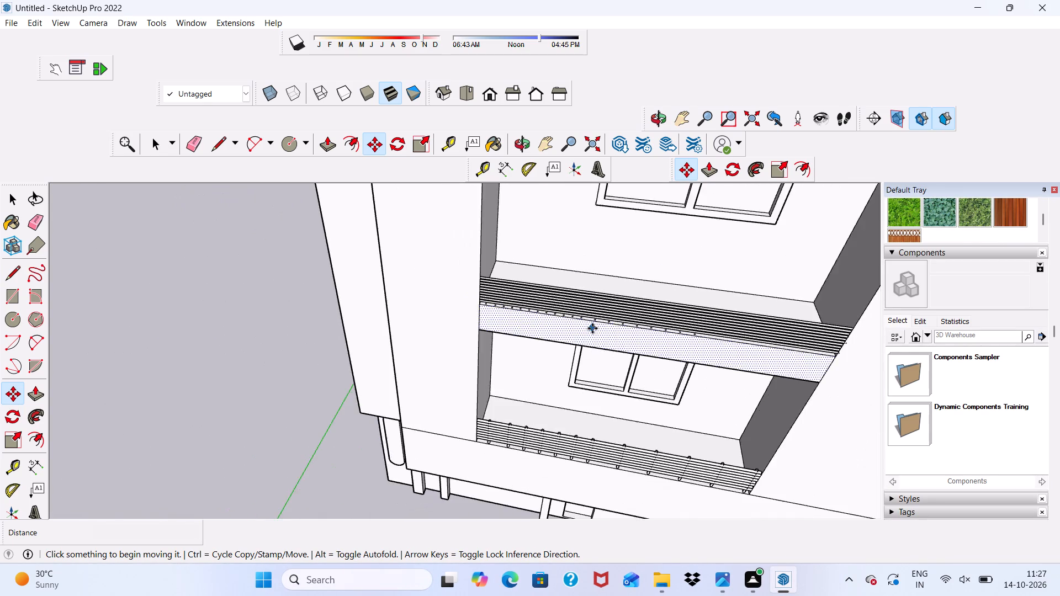
scroll(592, 328, down, 5)
scroll(676, 367, up, 19)
scroll(696, 379, down, 6)
middle_drag(592, 422, 603, 349)
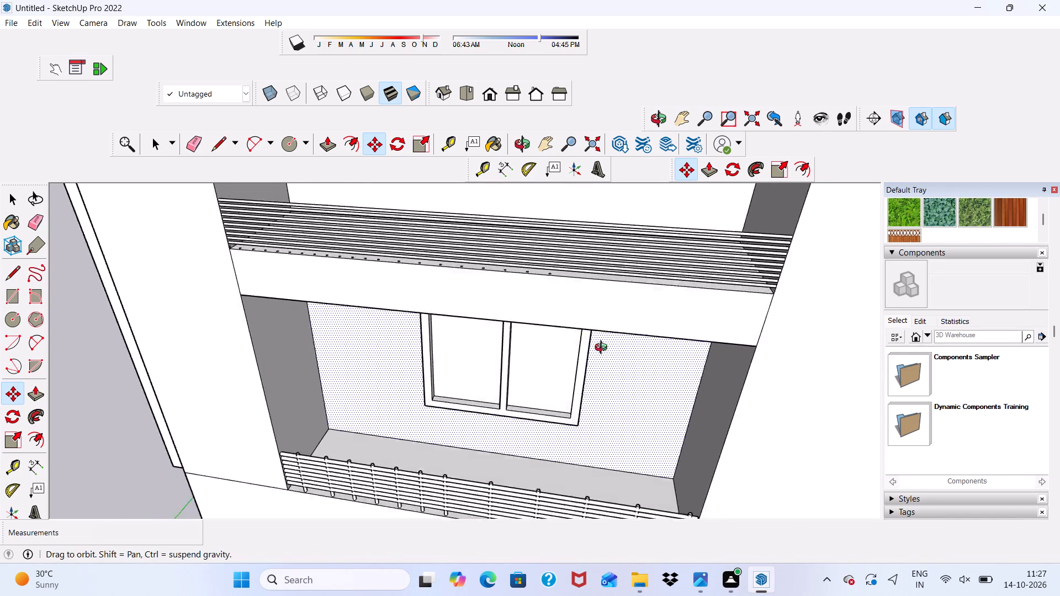
middle_drag(603, 349, 570, 422)
scroll(557, 297, up, 15)
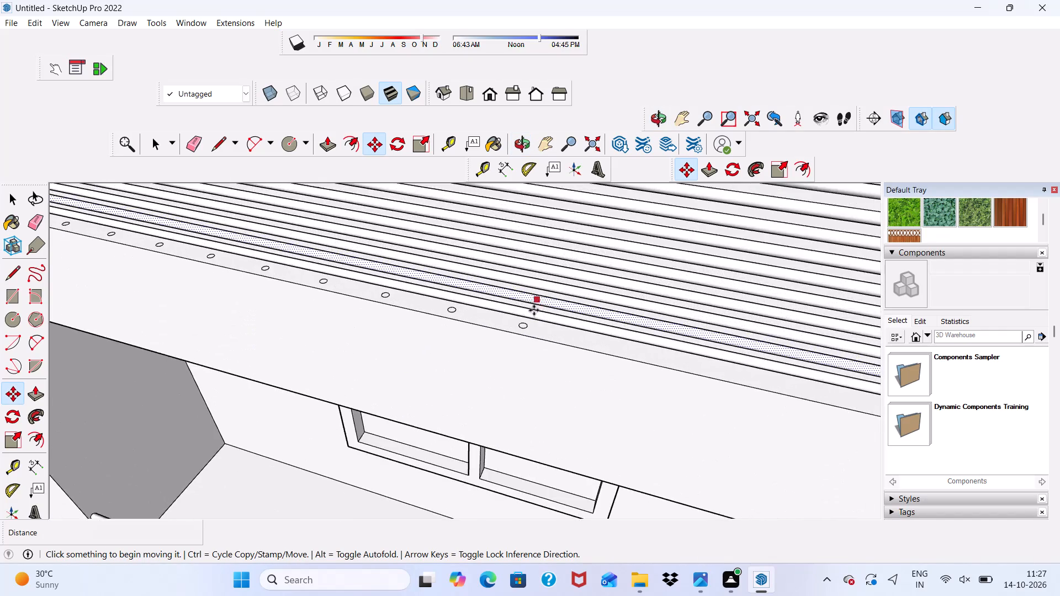
scroll(534, 310, up, 16)
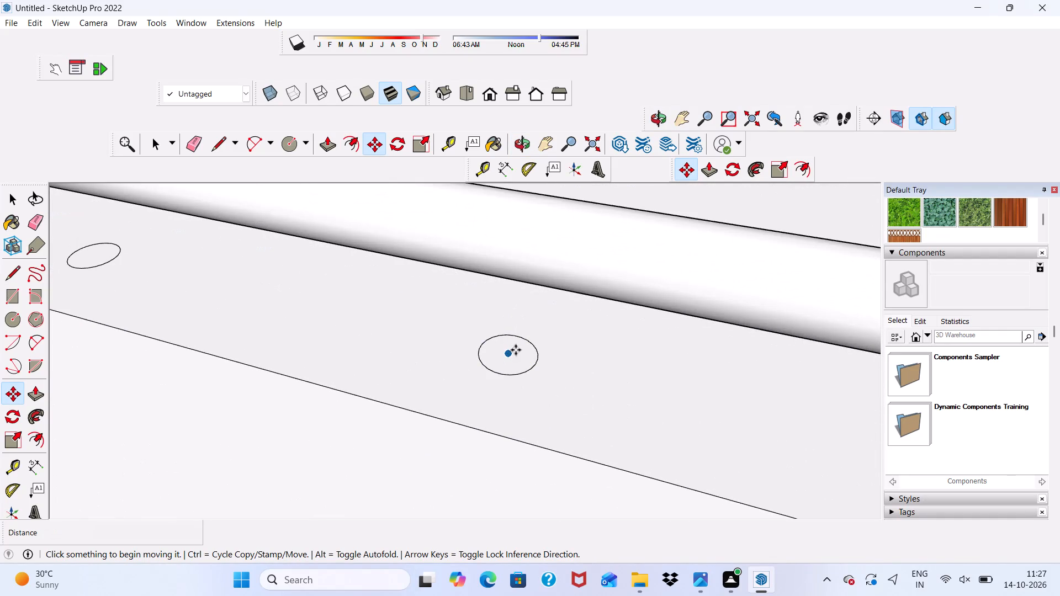
key(space)
click(502, 356)
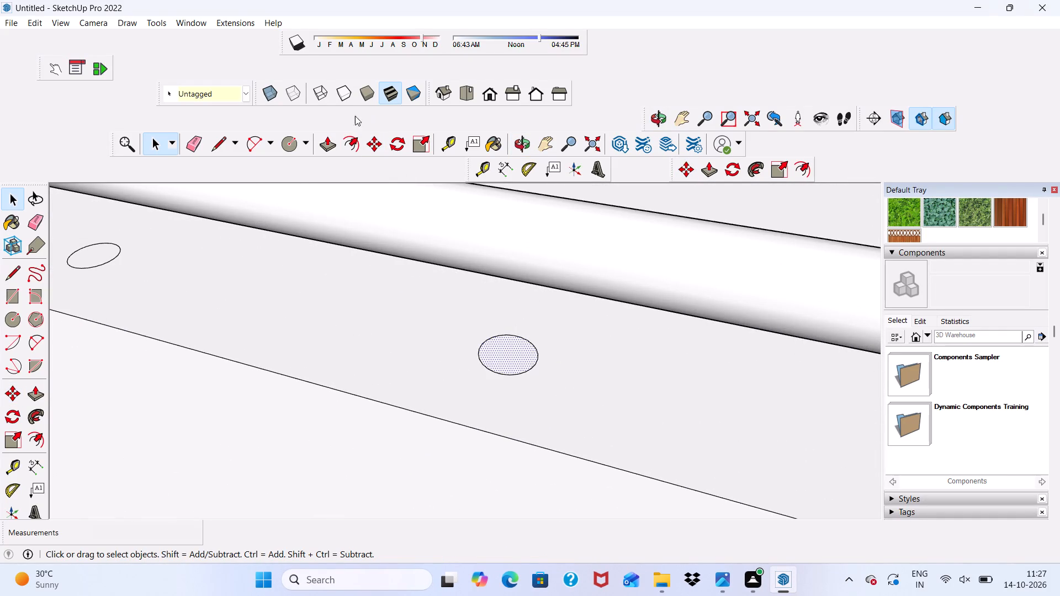
click(372, 135)
click(495, 350)
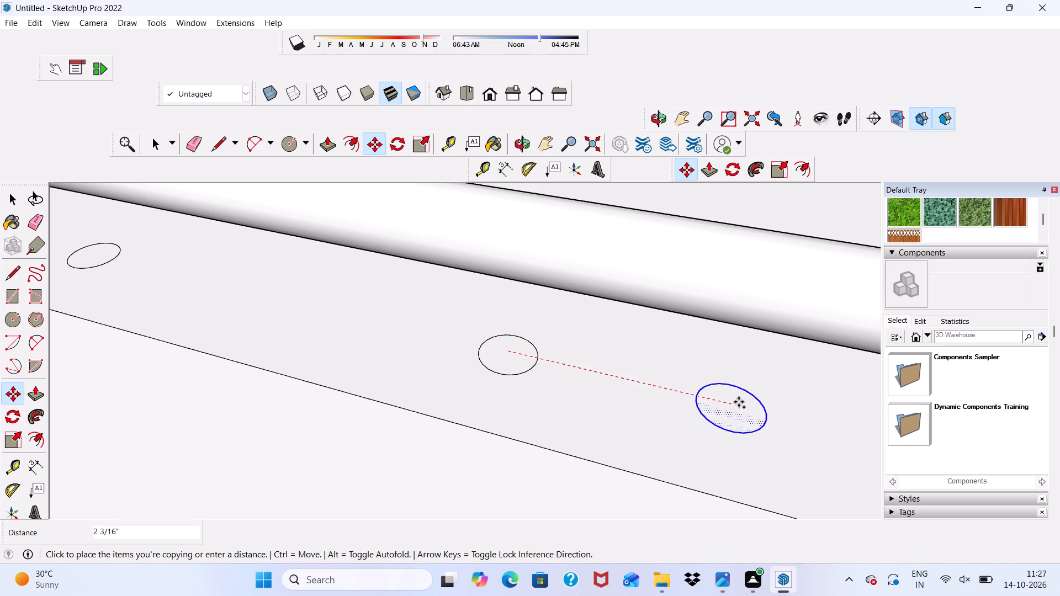
scroll(809, 424, down, 3)
scroll(414, 323, down, 12)
scroll(542, 360, up, 2)
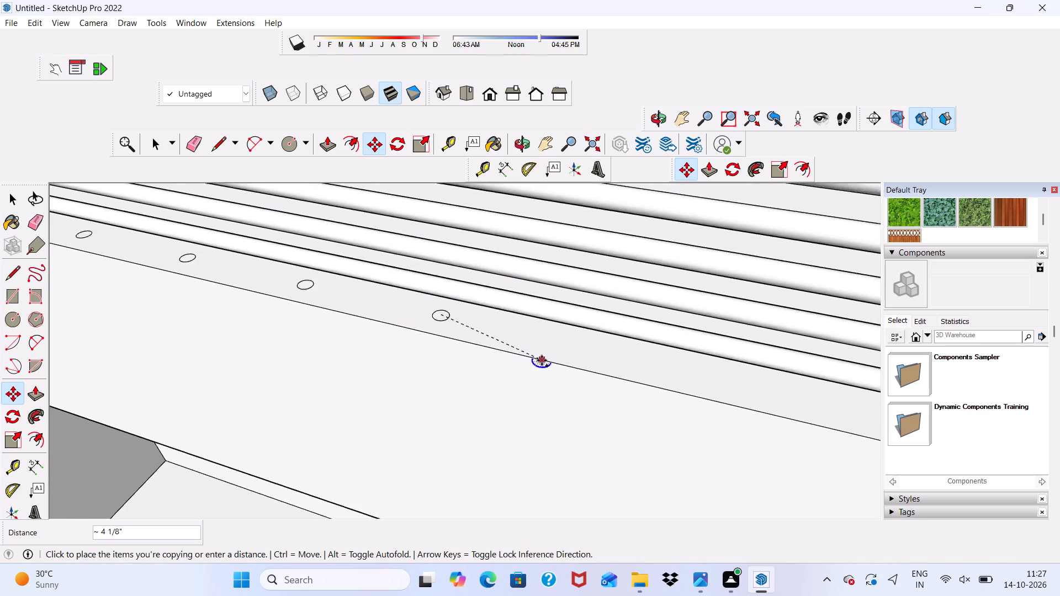
scroll(542, 360, up, 5)
click(580, 322)
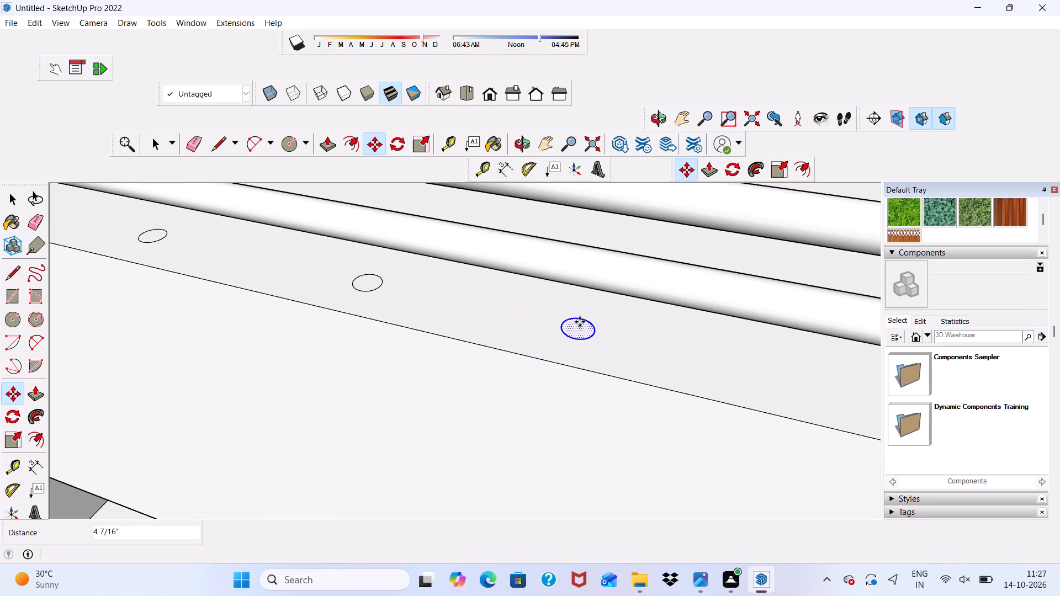
key(shift+asterisk)
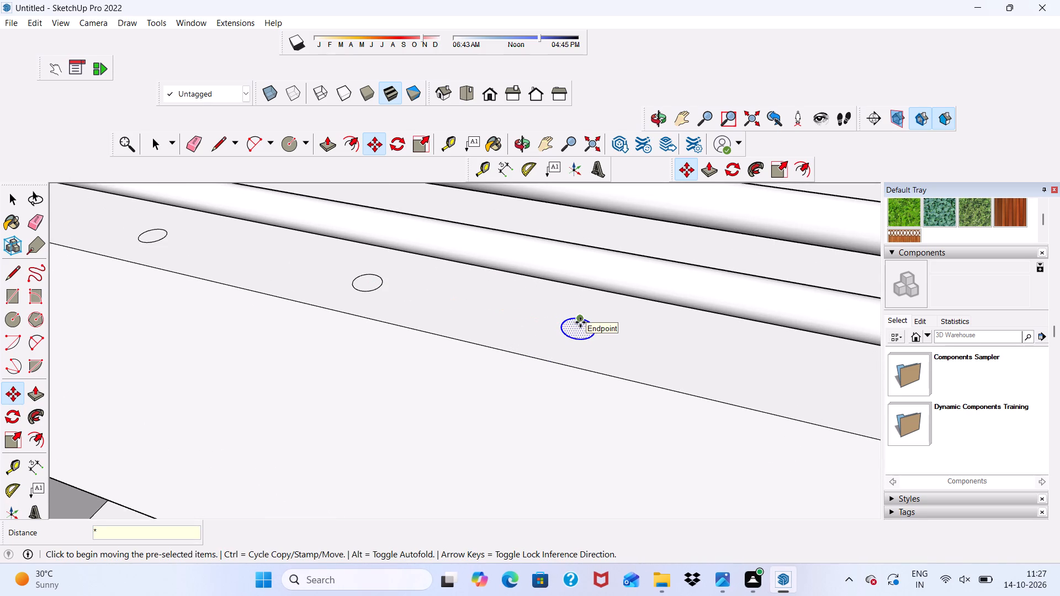
key(0)
key(Return)
key(BackSpace)
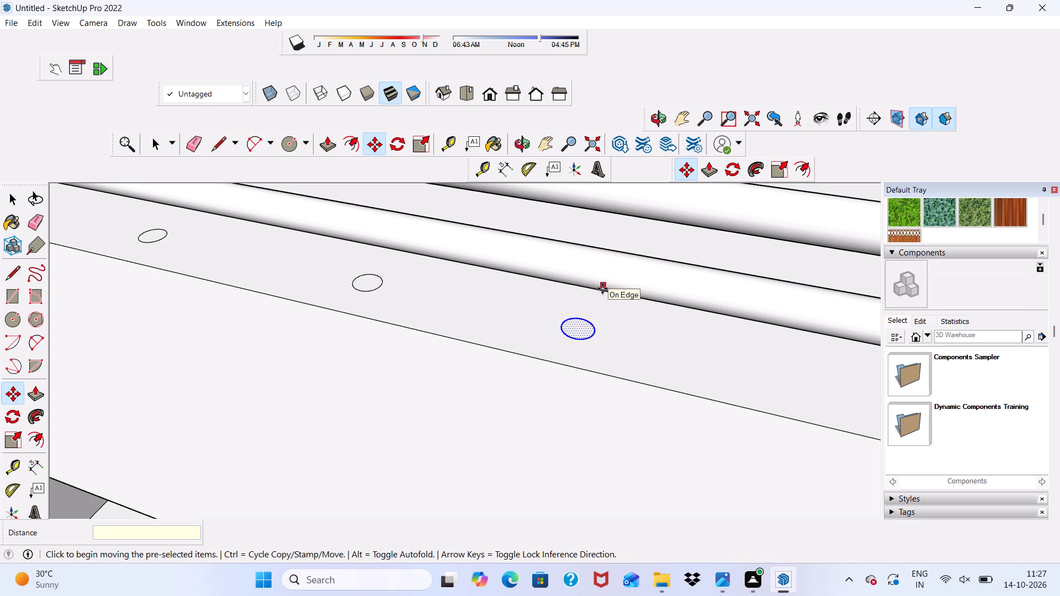
key(shift+asterisk)
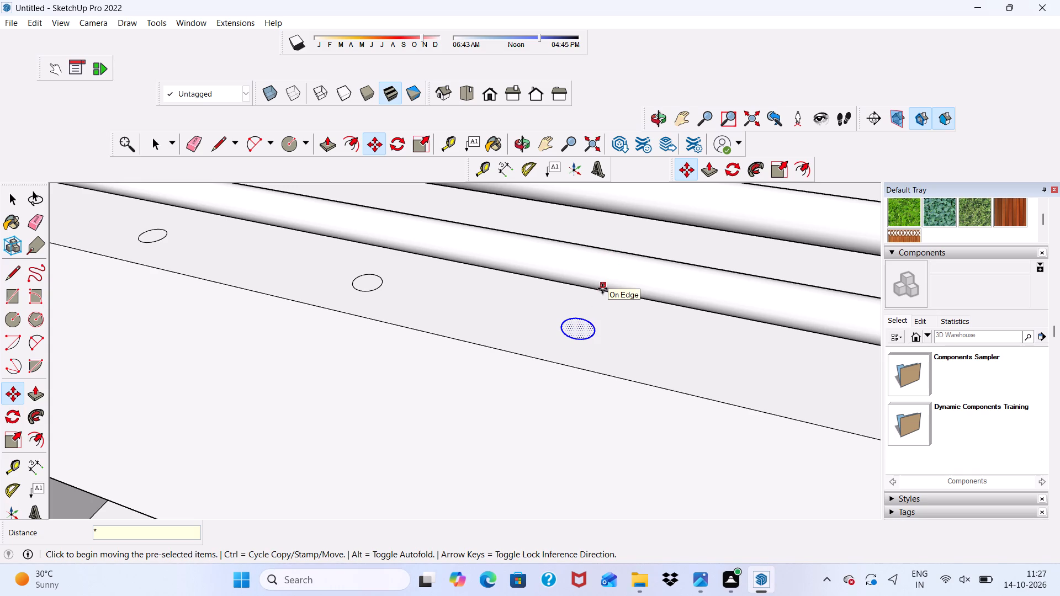
text(10)
key(Return)
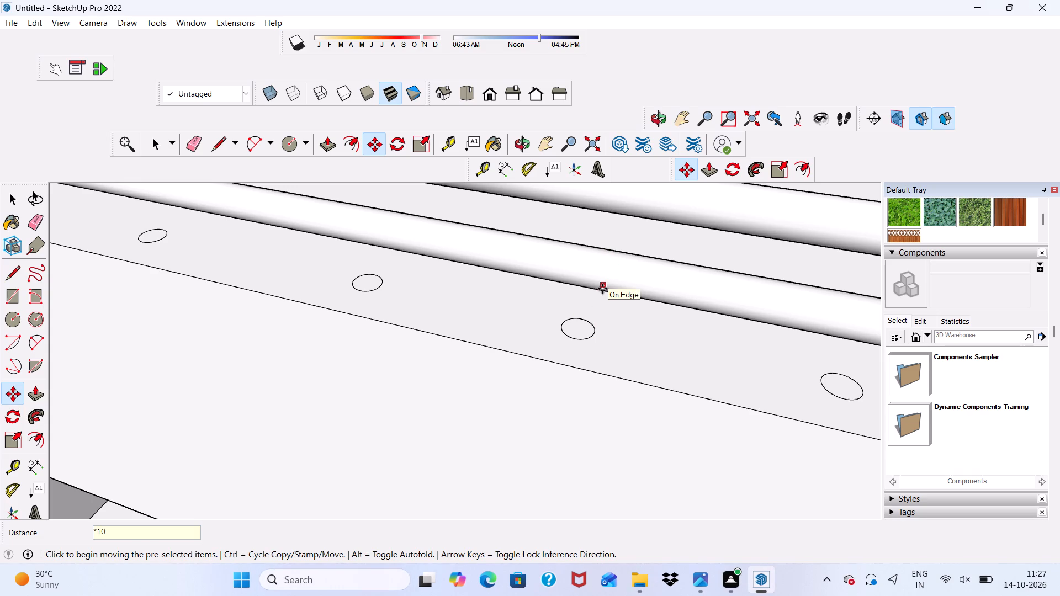
Copy the row's last floor circle about 5" further along the front edge, close to the opposite pier.
scroll(583, 317, down, 5)
scroll(503, 234, down, 15)
scroll(427, 253, down, 11)
scroll(522, 282, up, 5)
scroll(552, 306, up, 20)
scroll(552, 306, up, 6)
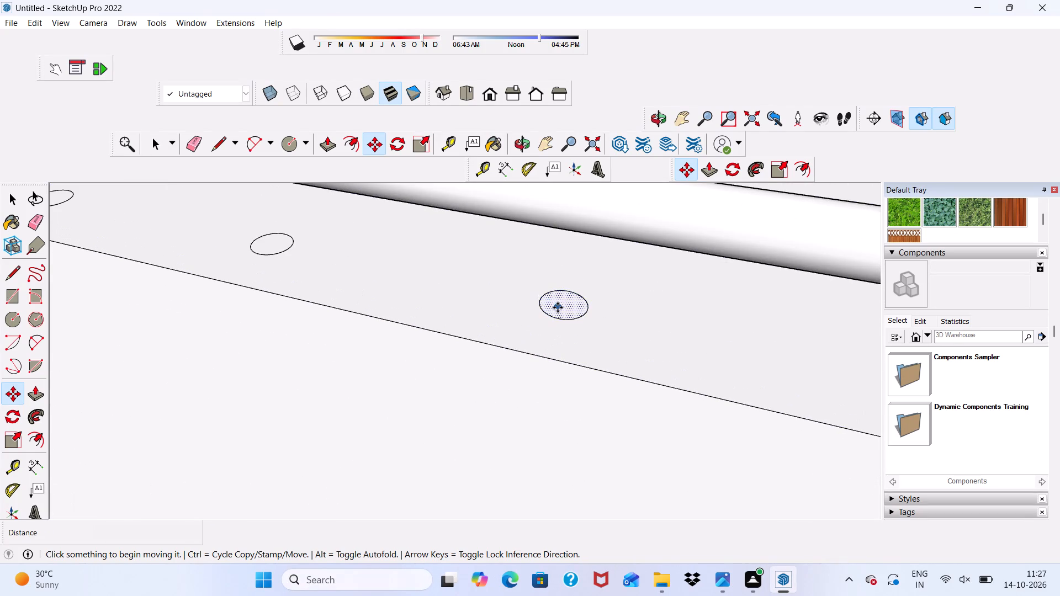
click(558, 307)
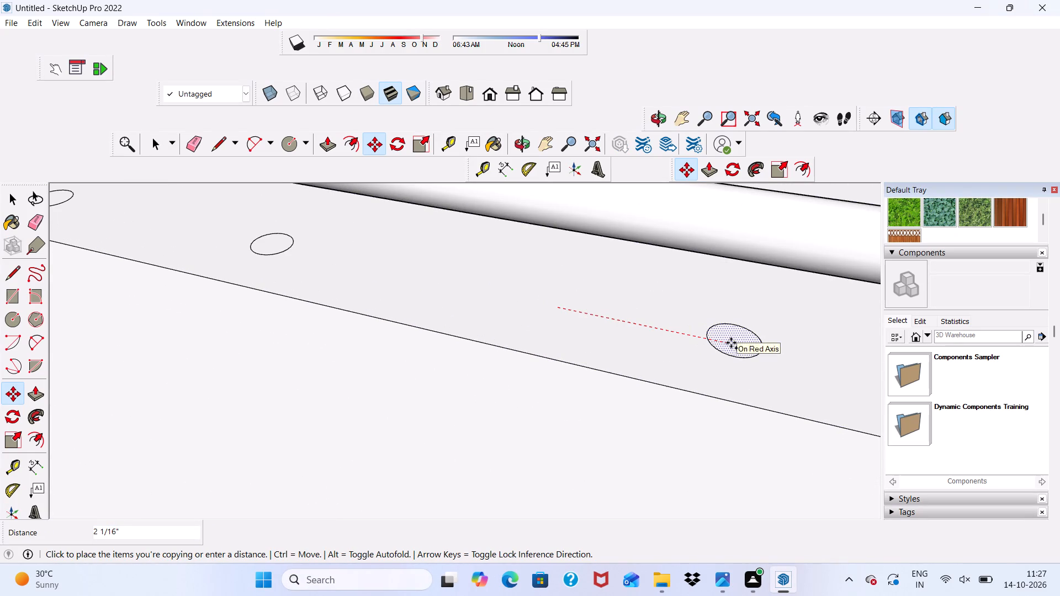
scroll(727, 340, down, 6)
scroll(598, 331, down, 6)
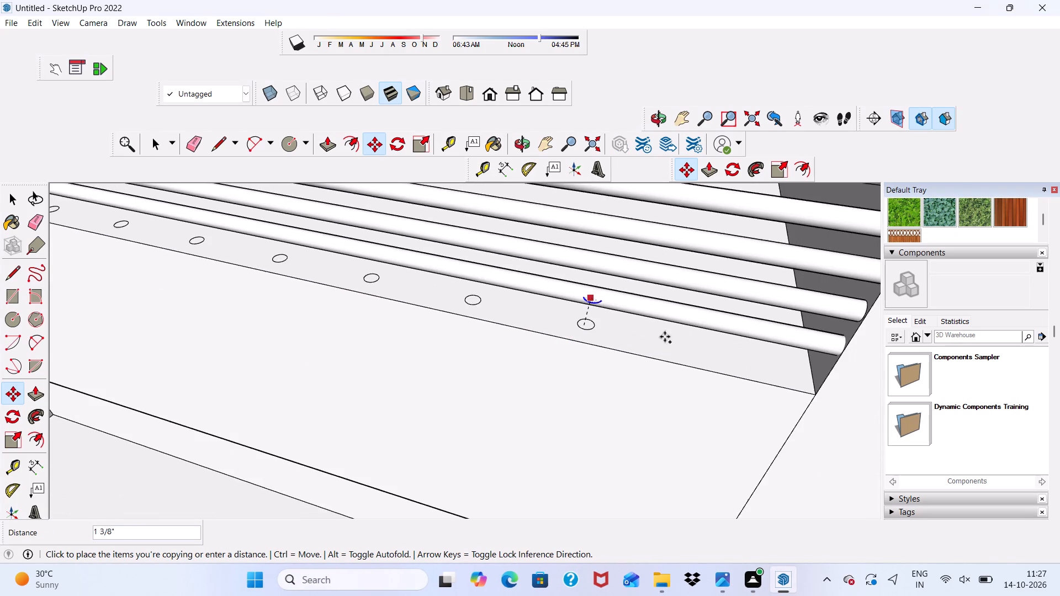
scroll(706, 343, up, 3)
click(735, 366)
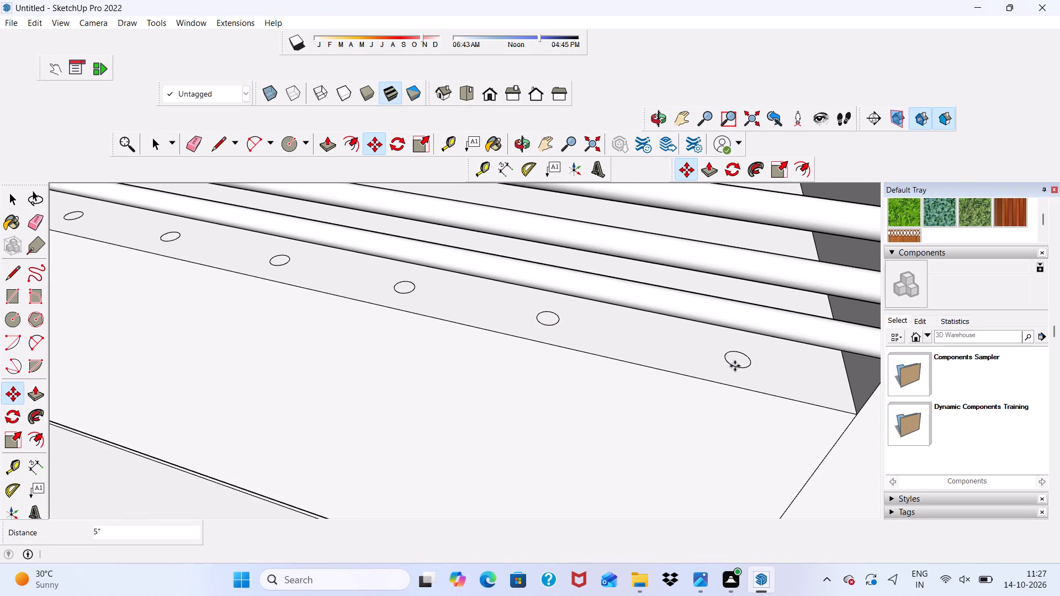
scroll(722, 366, down, 4)
key(space)
Push/Pull the floor circle nearest the opposite pier up about 1' 2 11/16", past the top horizontal rod, to form a baluster.
drag(322, 141, 314, 144)
scroll(780, 356, up, 4)
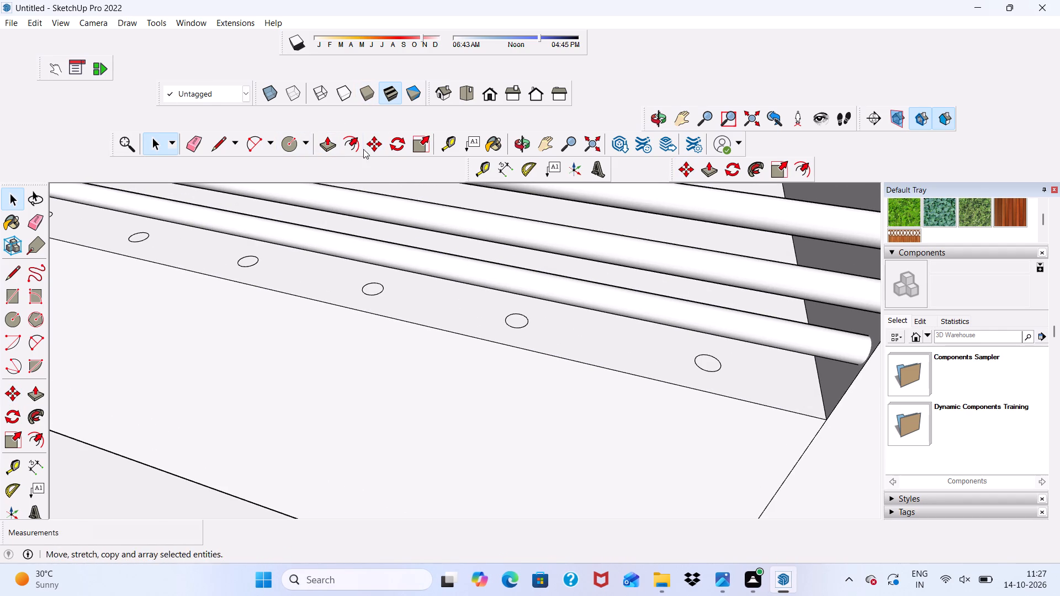
click(326, 140)
scroll(613, 355, down, 1)
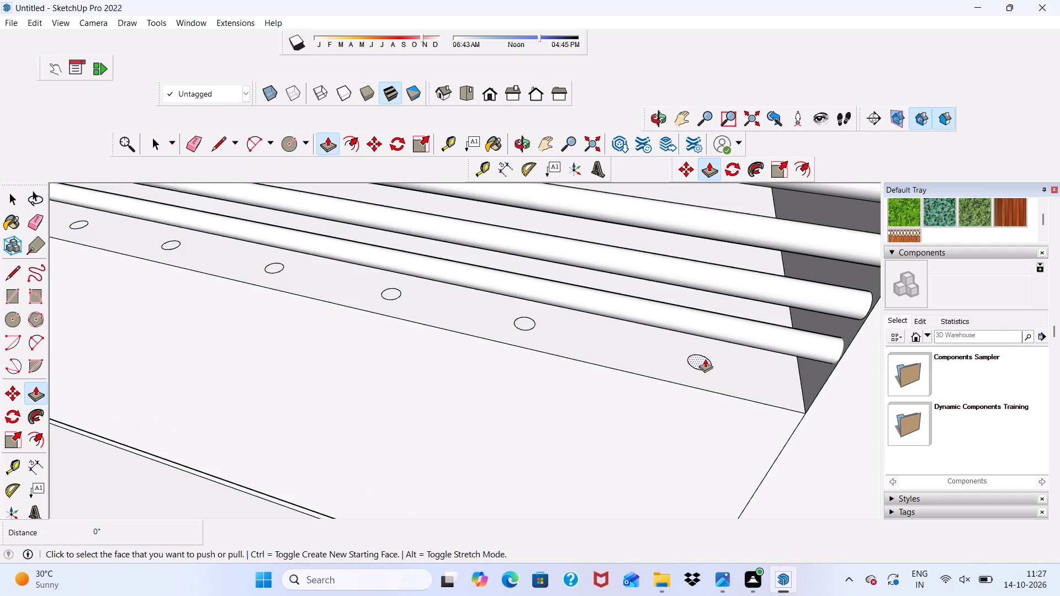
scroll(705, 359, up, 7)
click(697, 360)
scroll(715, 312, down, 20)
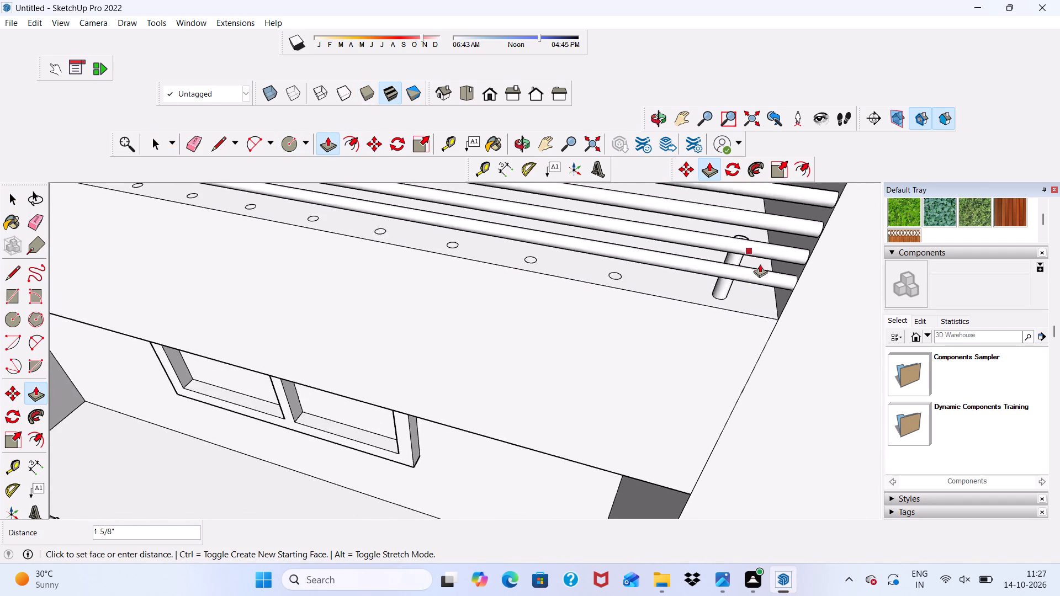
scroll(760, 264, down, 8)
scroll(792, 203, up, 3)
scroll(792, 201, down, 12)
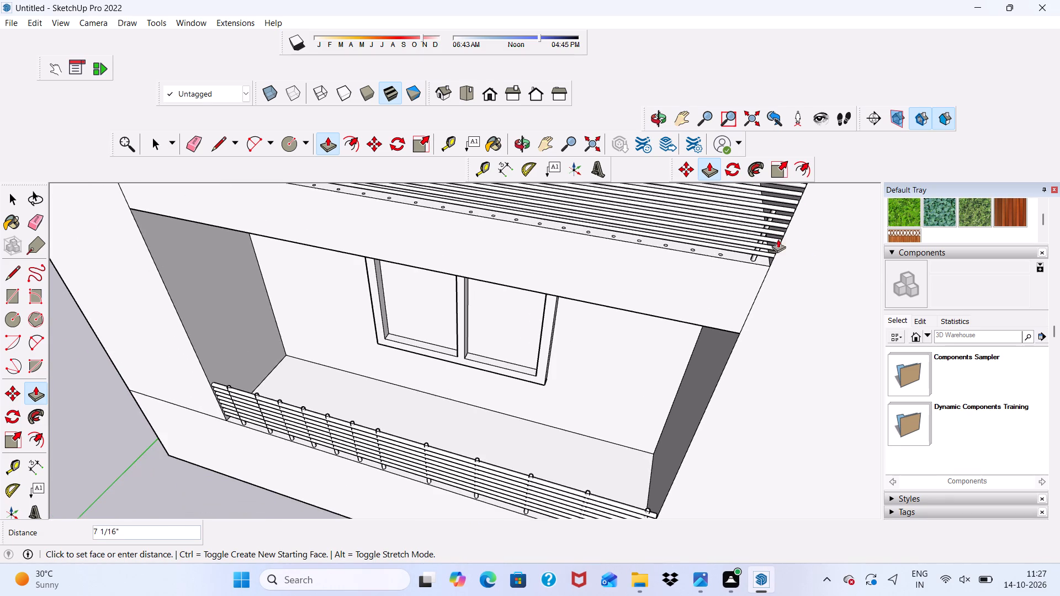
scroll(778, 239, down, 7)
scroll(768, 193, up, 5)
scroll(815, 201, up, 5)
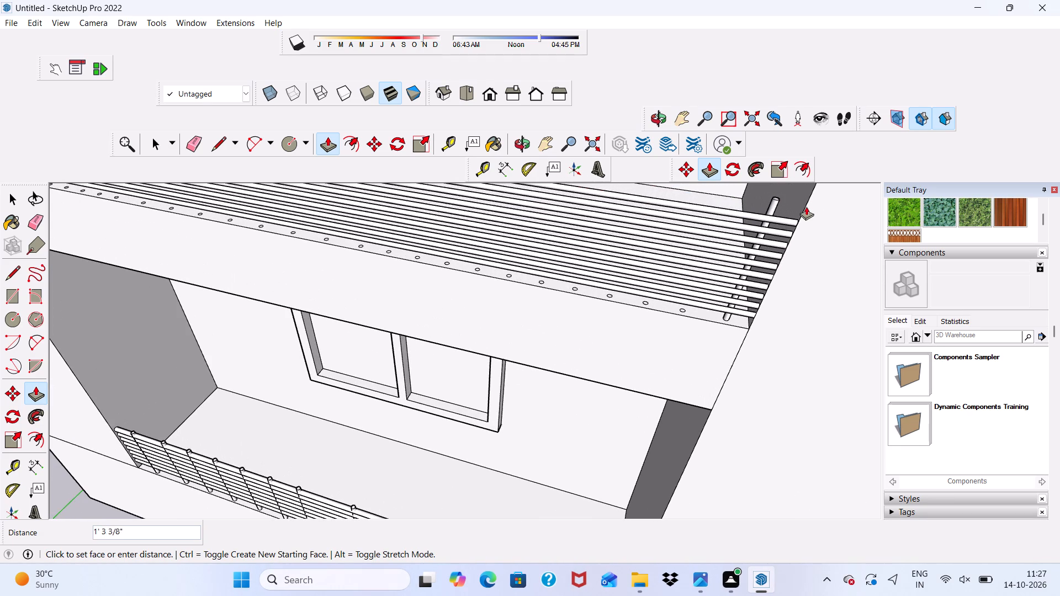
click(805, 214)
Push/Pull the adjacent floor circle up 1' 2 11/16" to match the first baluster's top.
scroll(683, 256, up, 12)
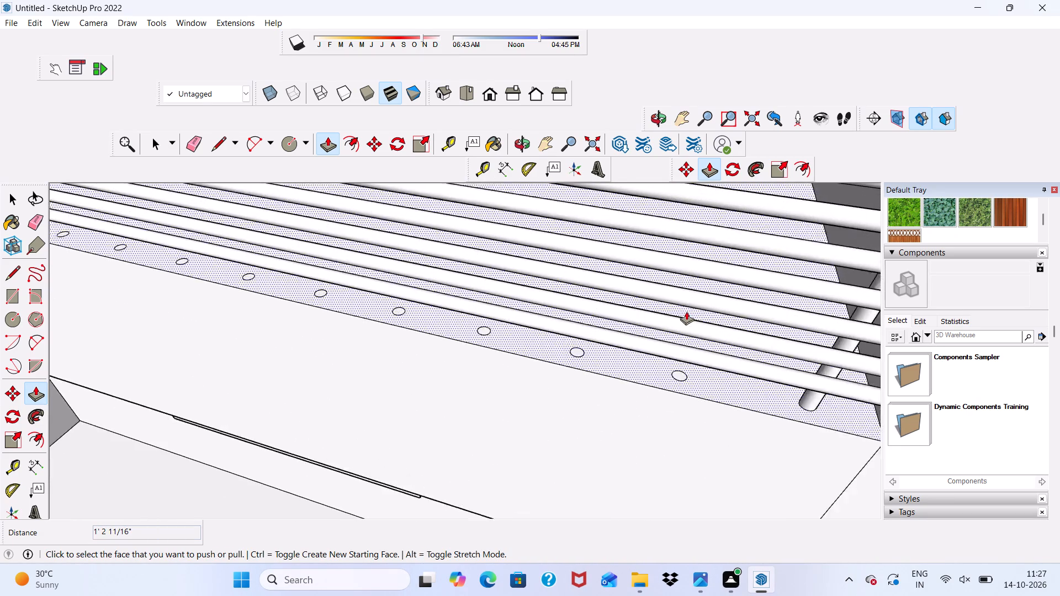
scroll(663, 404, up, 11)
click(680, 387)
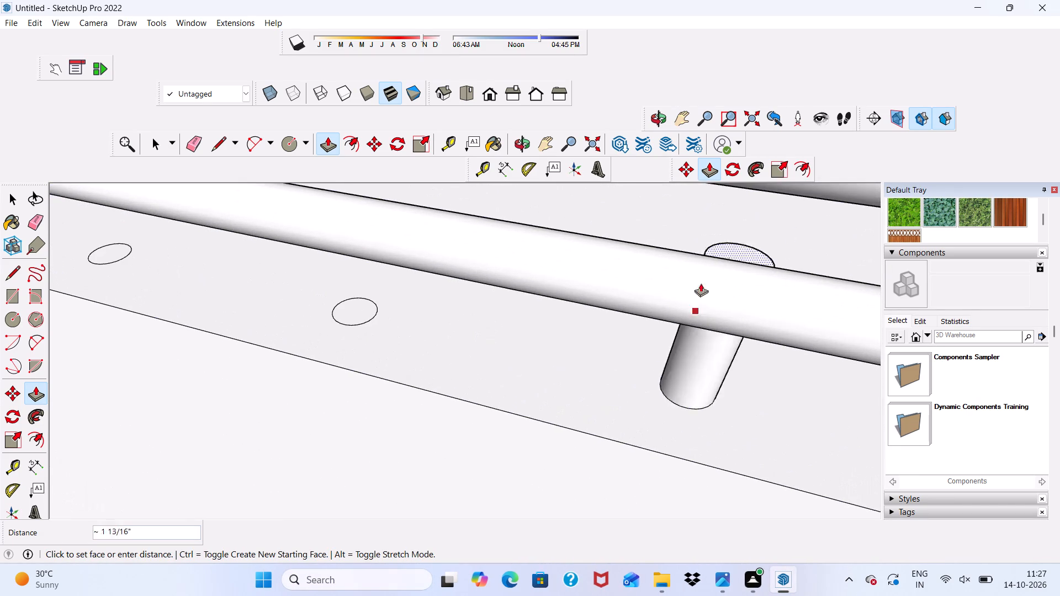
scroll(701, 282, down, 14)
scroll(718, 243, down, 20)
scroll(718, 243, down, 1)
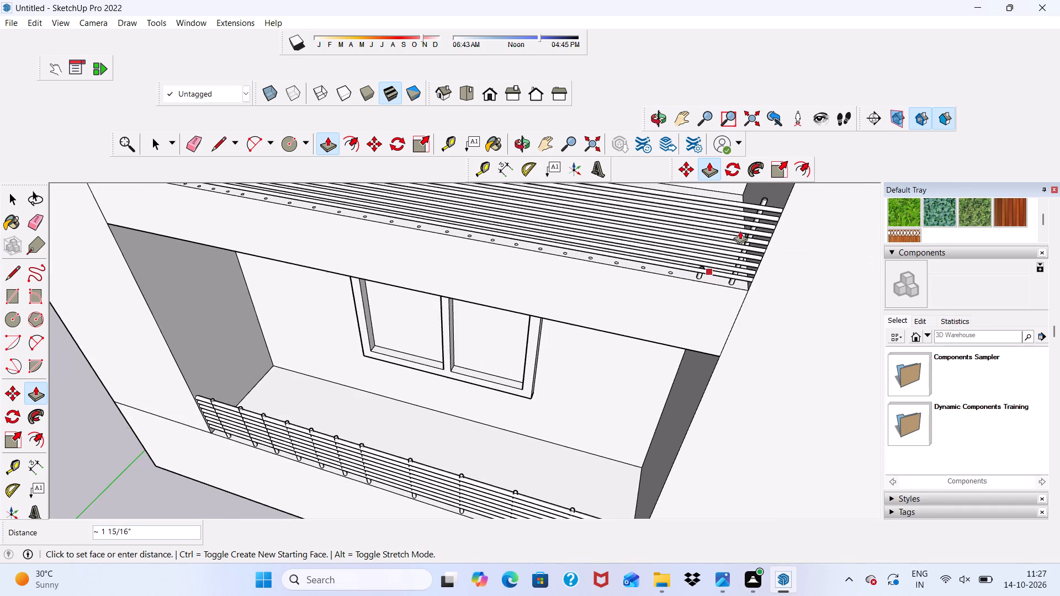
scroll(749, 215, up, 12)
scroll(779, 195, down, 13)
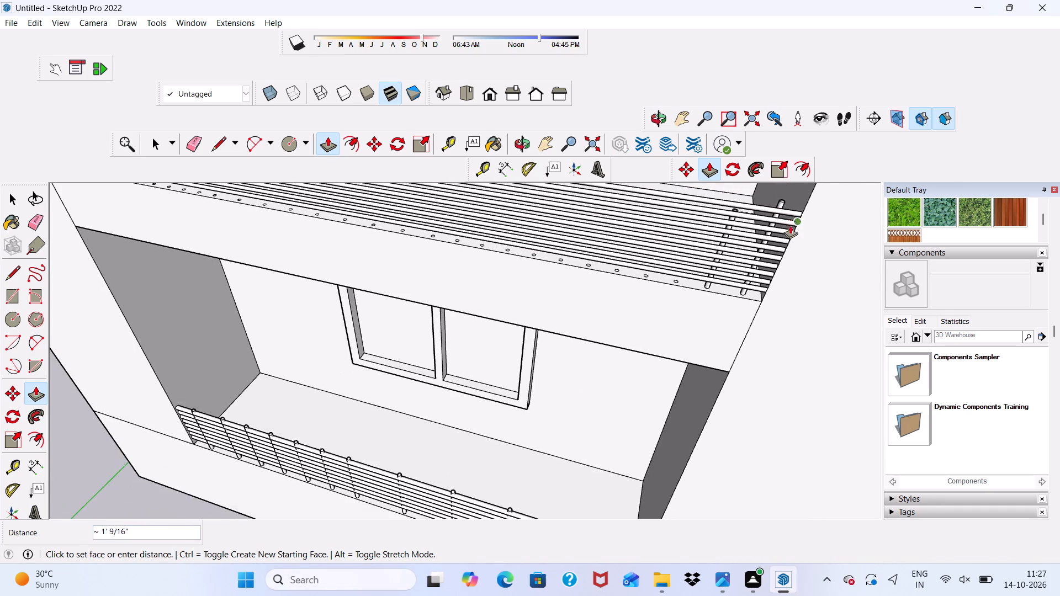
scroll(783, 183, up, 13)
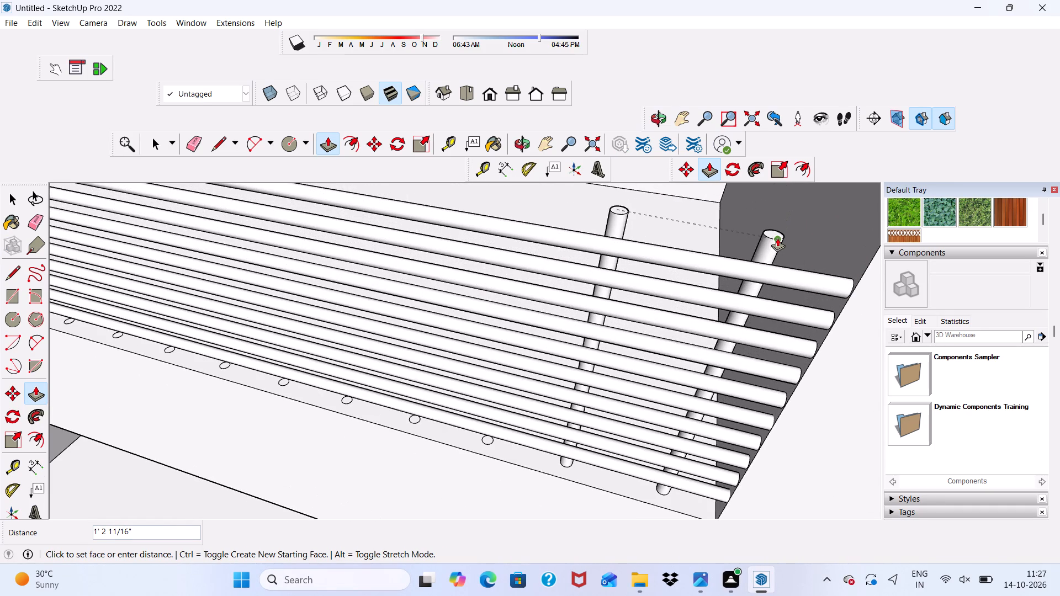
click(777, 238)
Push/Pull the third floor circle from the opposite pier upward through the horizontal rods, toward the tops of the two finished balusters.
scroll(777, 241, down, 13)
middle_drag(799, 288, 674, 334)
scroll(660, 452, up, 6)
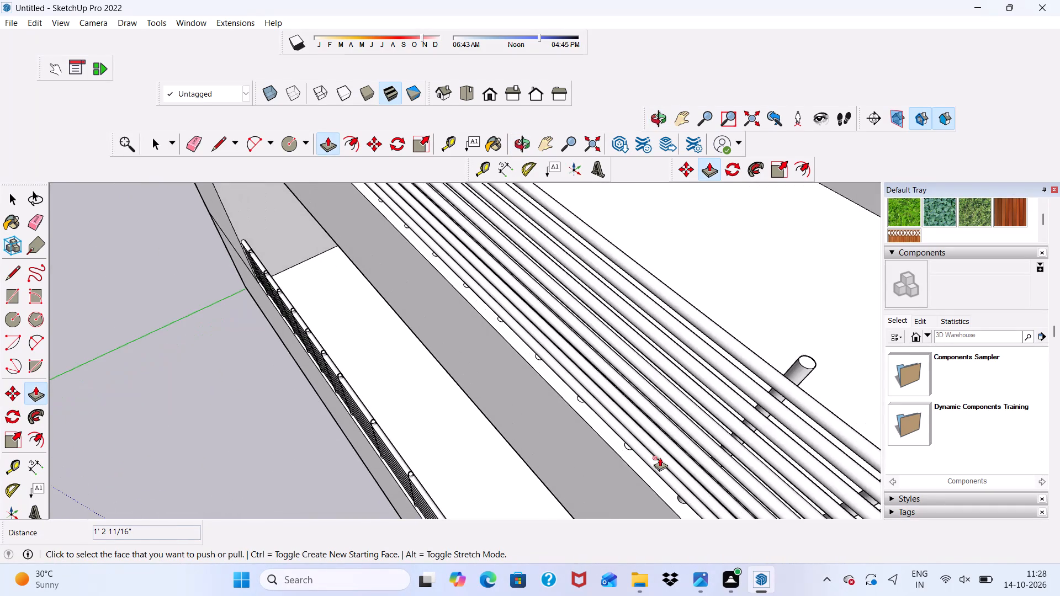
scroll(688, 508, up, 18)
scroll(486, 316, up, 10)
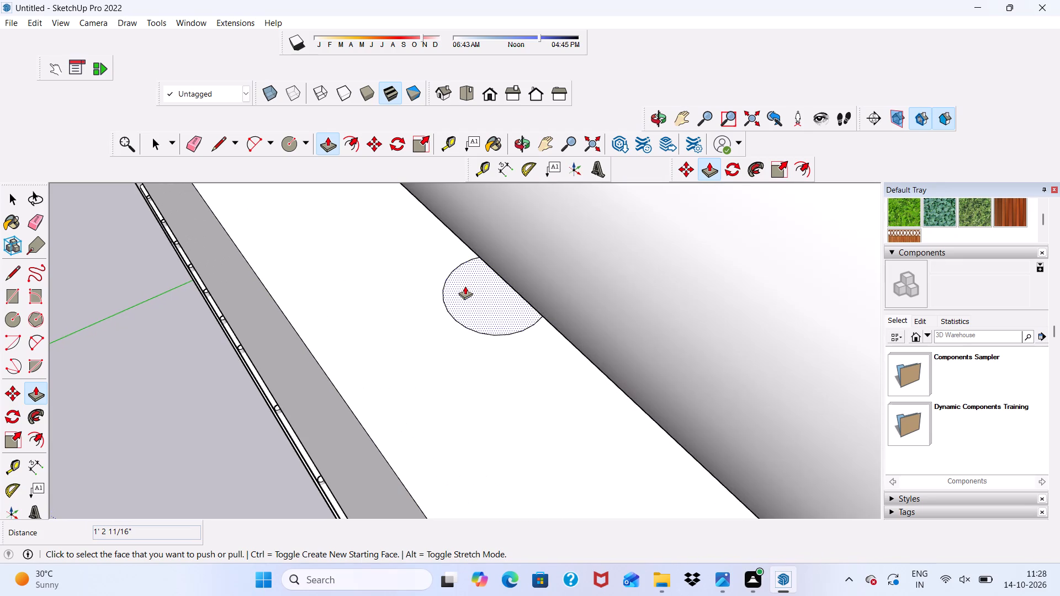
click(465, 286)
scroll(465, 288, down, 20)
scroll(465, 288, down, 7)
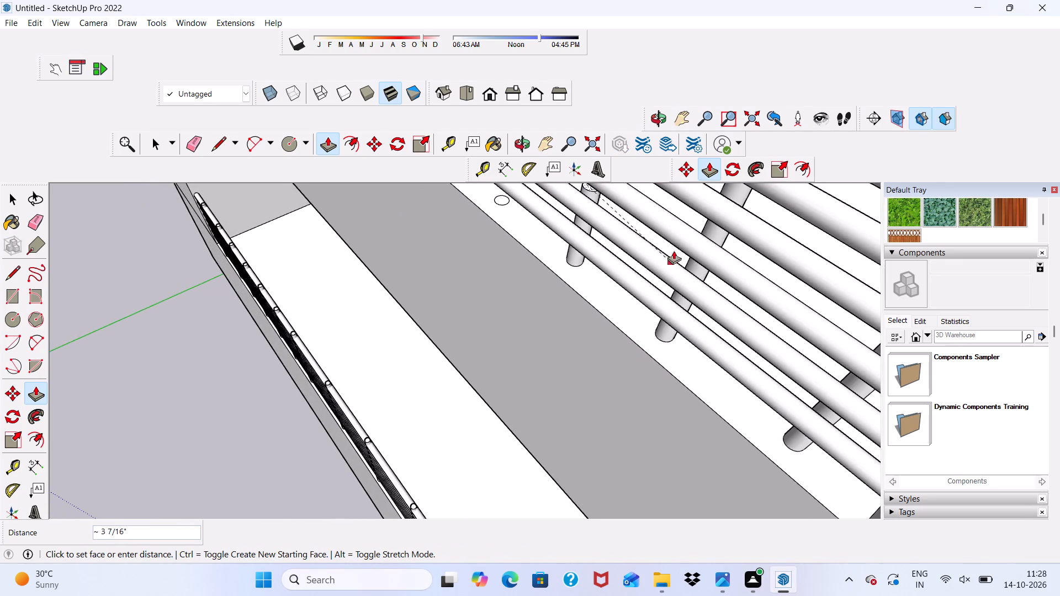
scroll(667, 246, down, 18)
scroll(689, 211, up, 3)
scroll(712, 219, down, 6)
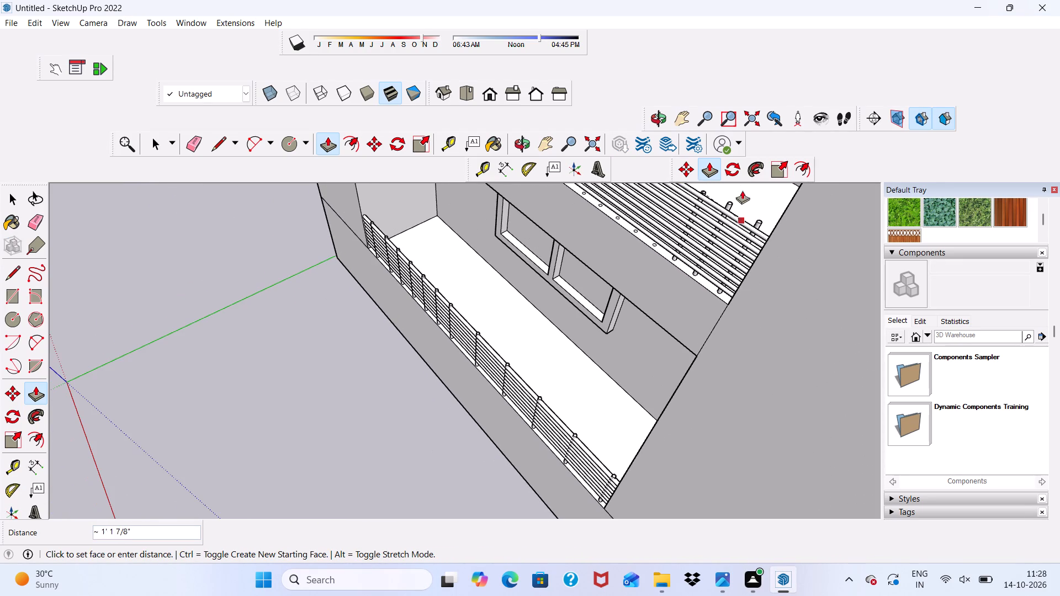
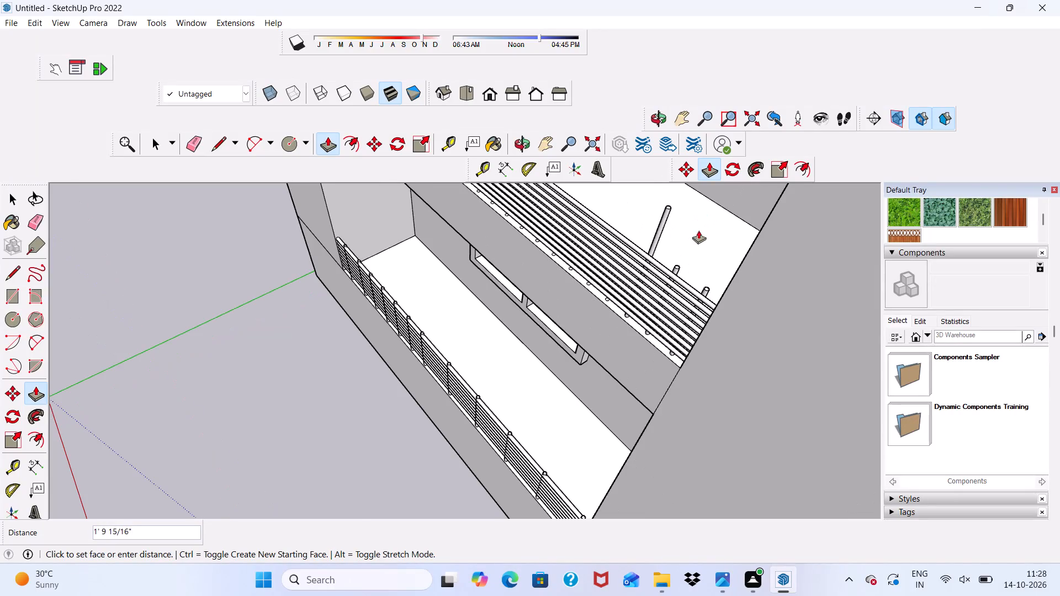
Finish the third baluster from the opposite pier at 1' 2 11/16" high, level with the neighbouring baluster tops.
scroll(684, 256, up, 10)
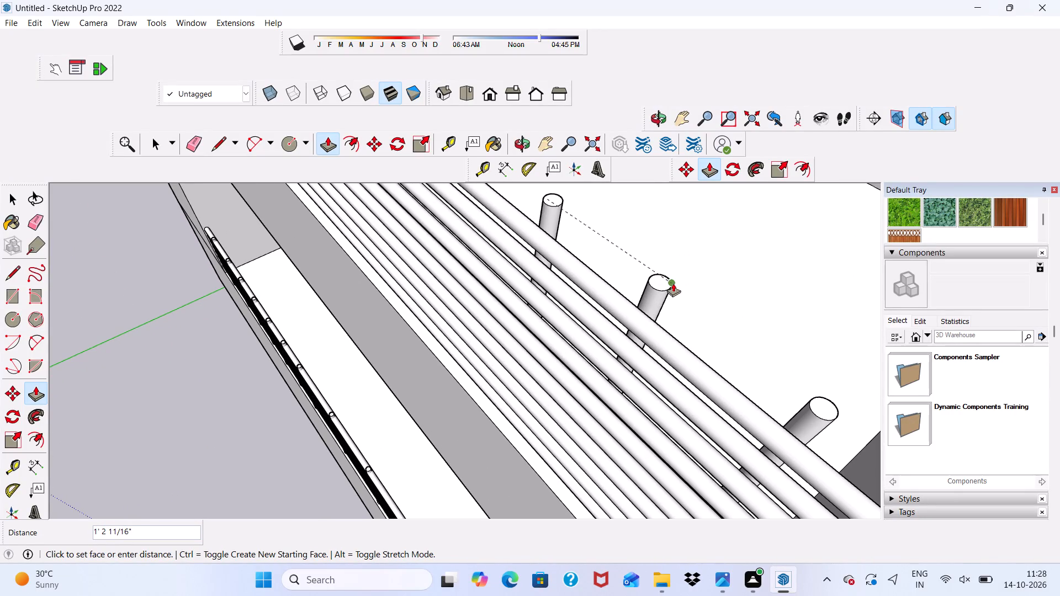
click(673, 283)
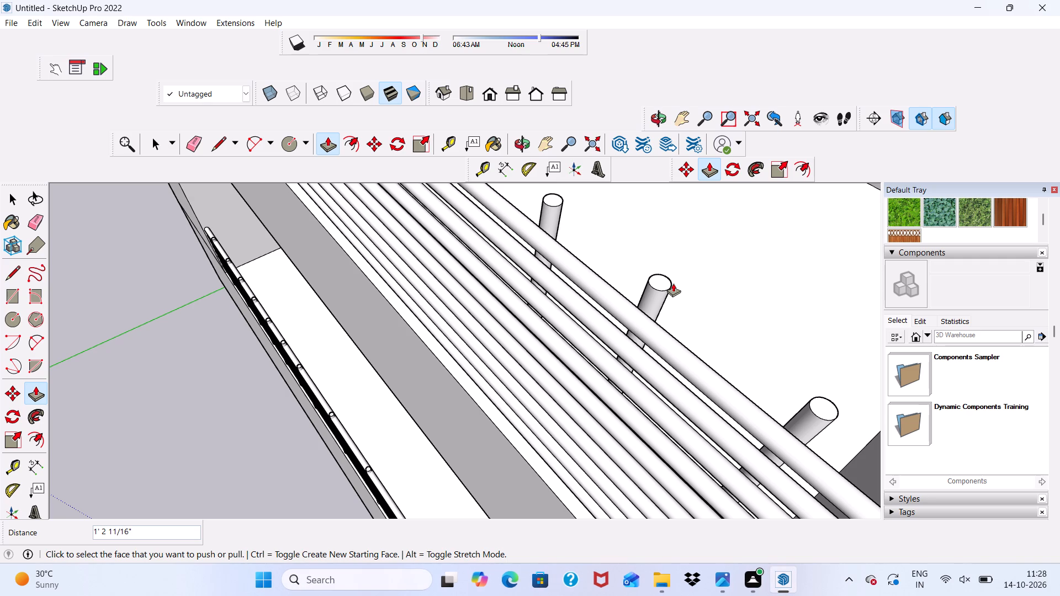
Push/Pull the fourth floor circle from the opposite pier up 1' 2 11/16" to match the finished baluster tops.
scroll(449, 387, down, 6)
middle_drag(440, 366, 539, 235)
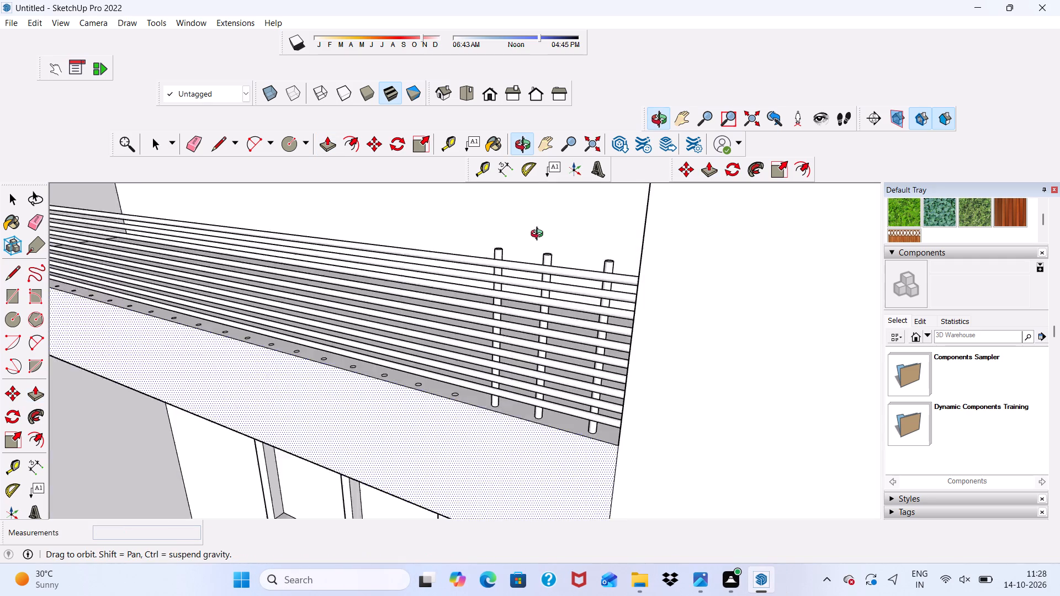
middle_drag(539, 235, 543, 244)
scroll(476, 340, up, 7)
scroll(380, 468, up, 6)
scroll(465, 411, up, 2)
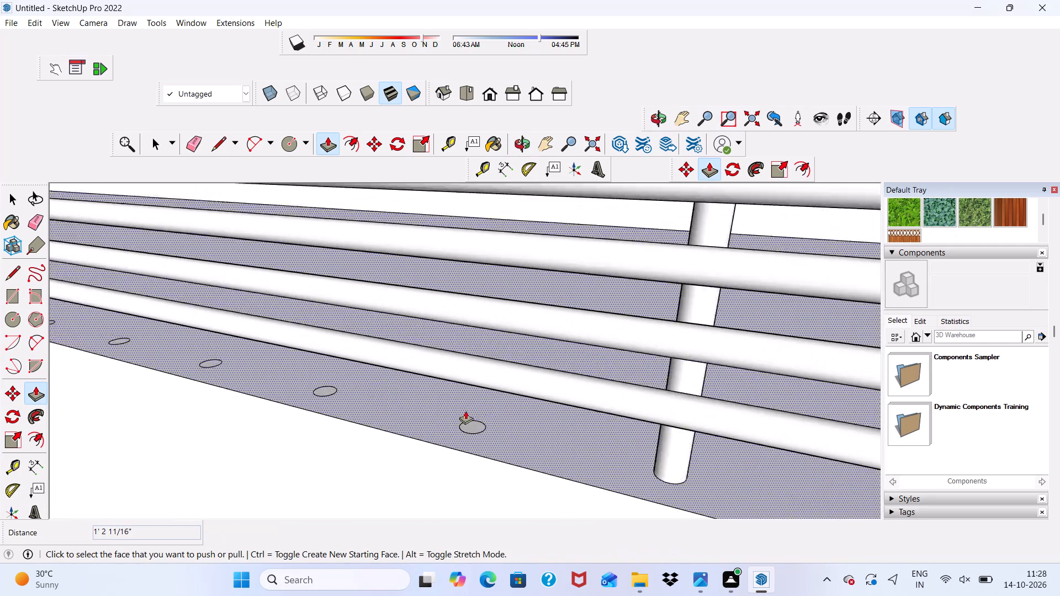
scroll(465, 411, up, 5)
click(479, 445)
scroll(478, 424, down, 7)
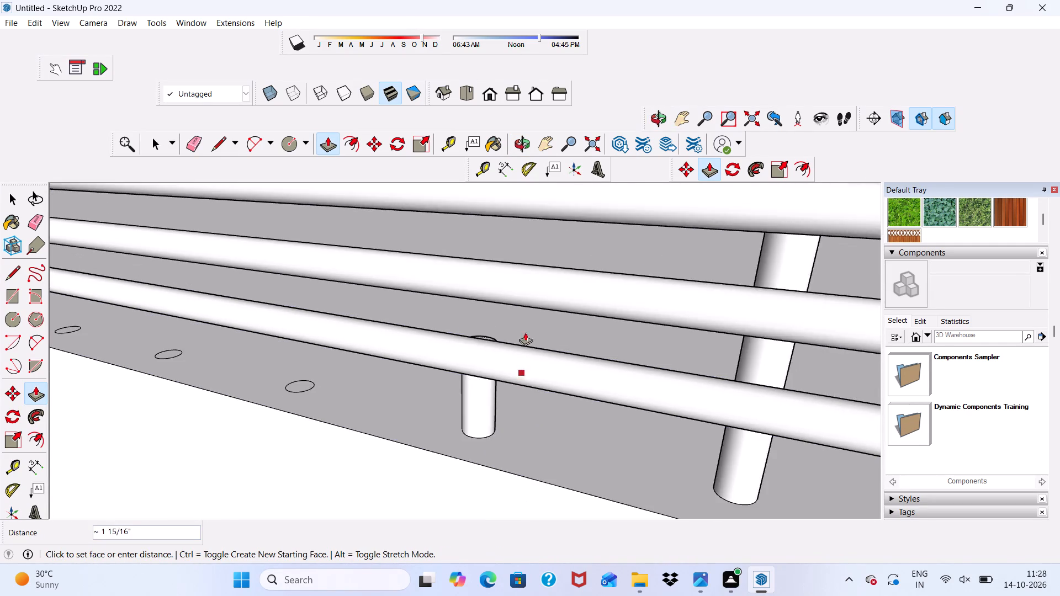
scroll(515, 307, down, 20)
scroll(598, 313, down, 6)
scroll(589, 243, up, 6)
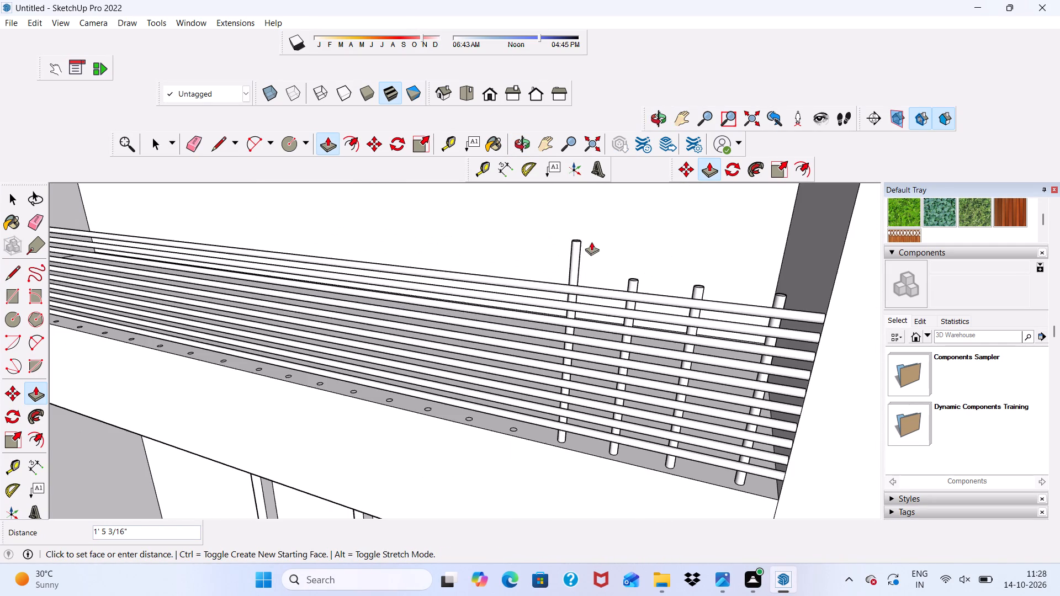
click(633, 285)
Push/Pull the fifth floor circle from the opposite pier up 1' 2 11/16", level with the adjacent baluster's top.
scroll(534, 392, up, 3)
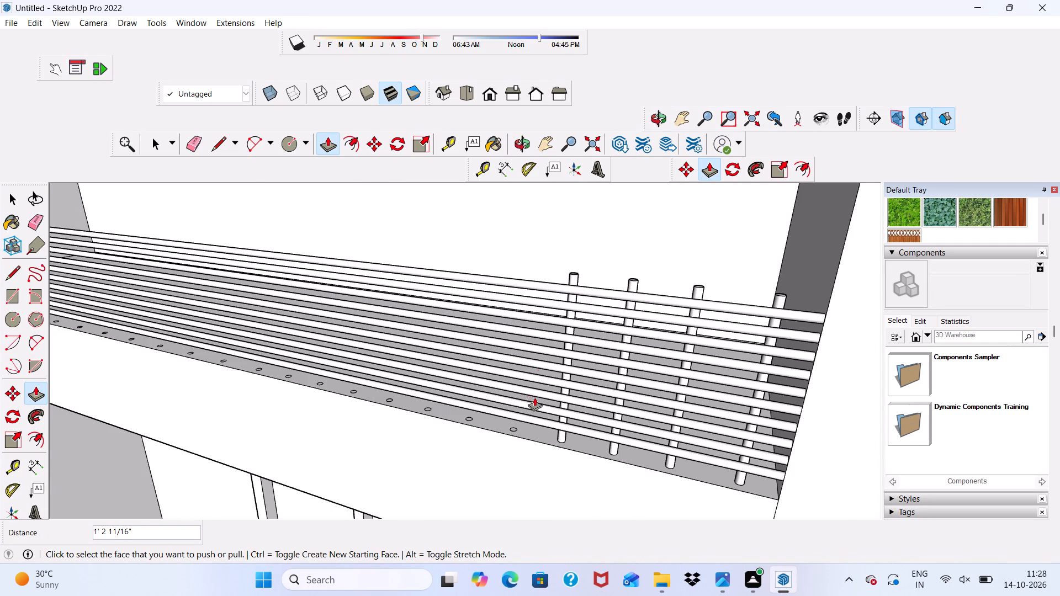
scroll(534, 397, up, 4)
scroll(531, 457, up, 6)
scroll(506, 454, down, 2)
scroll(481, 468, up, 12)
click(479, 437)
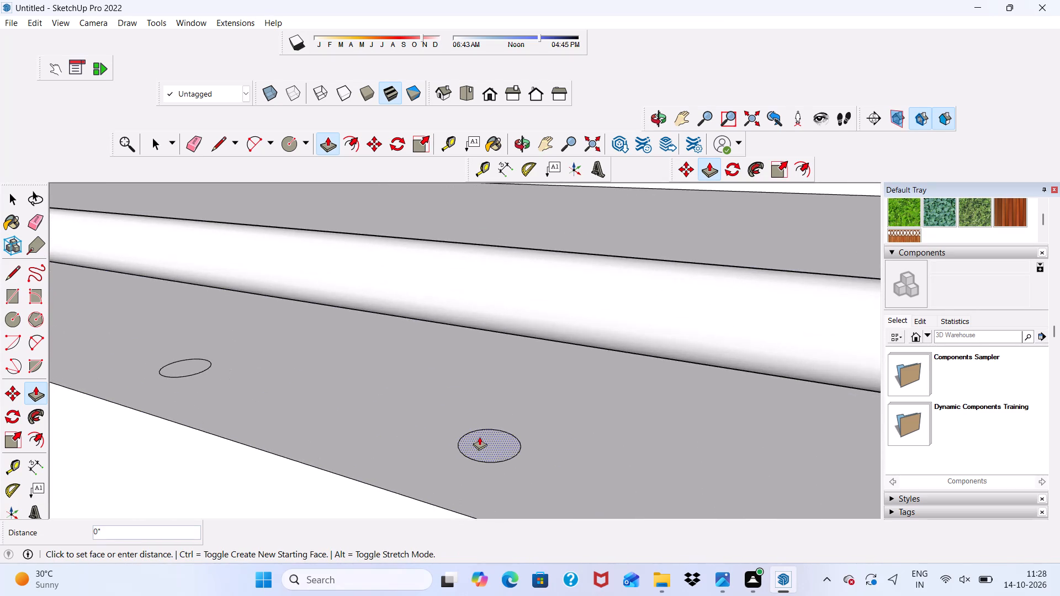
scroll(487, 417, down, 7)
scroll(517, 297, down, 20)
scroll(517, 297, down, 4)
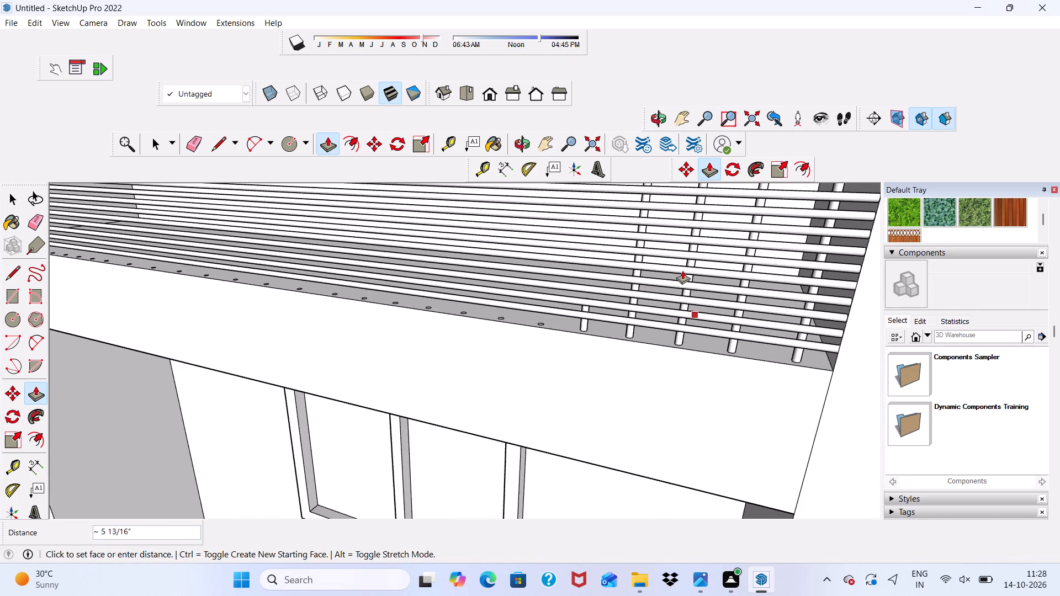
scroll(682, 270, down, 5)
scroll(656, 227, up, 9)
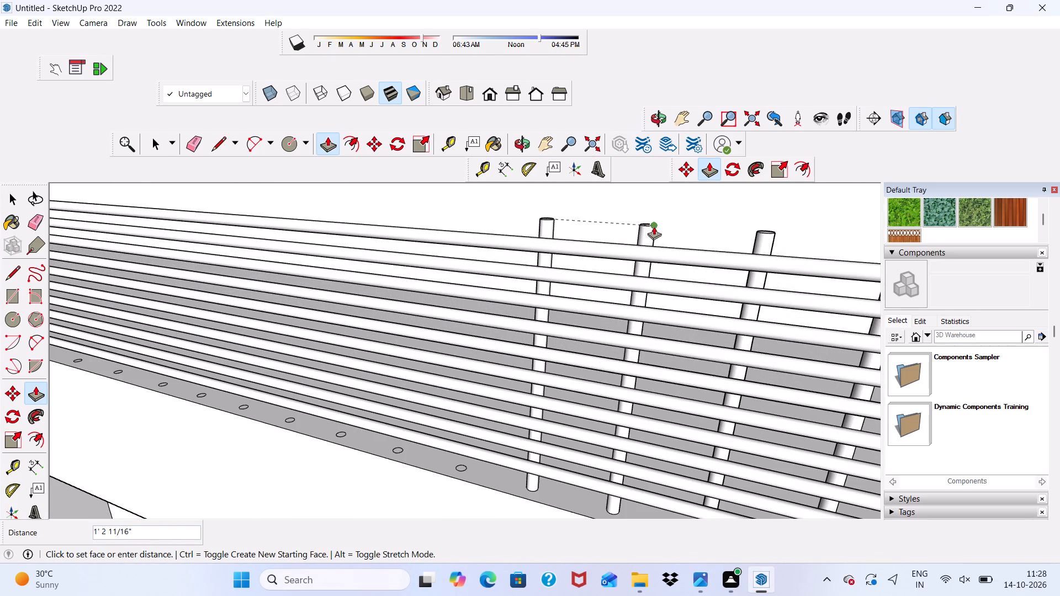
click(654, 226)
Push/Pull the sixth floor circle from the opposite pier up 1' 2 11/16" through the rods to the neighbouring baluster's height.
scroll(660, 244, down, 14)
middle_drag(717, 293, 922, 272)
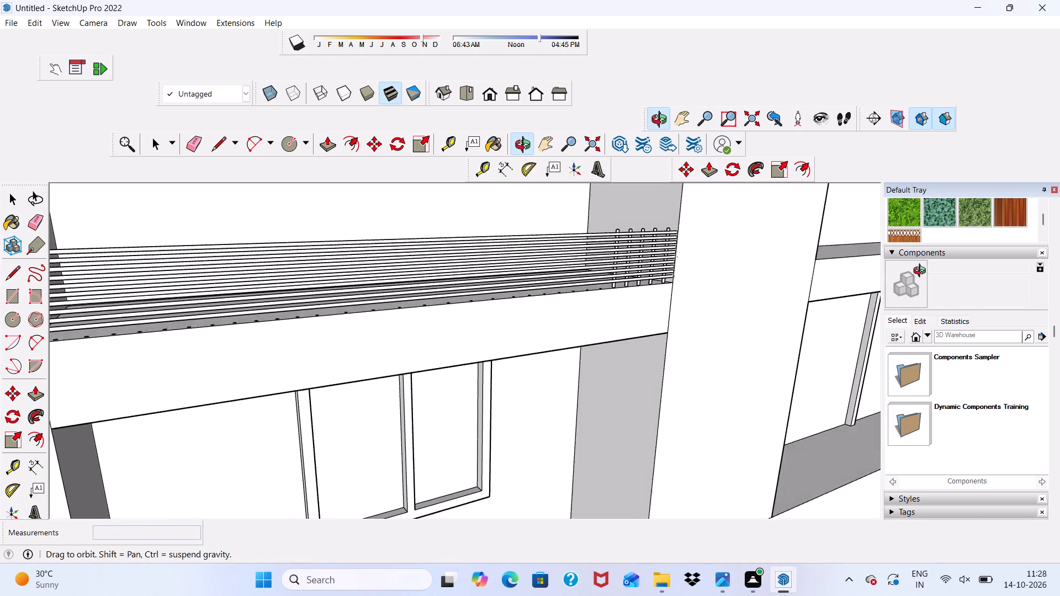
middle_drag(922, 272, 924, 279)
scroll(539, 193, up, 6)
scroll(645, 405, up, 14)
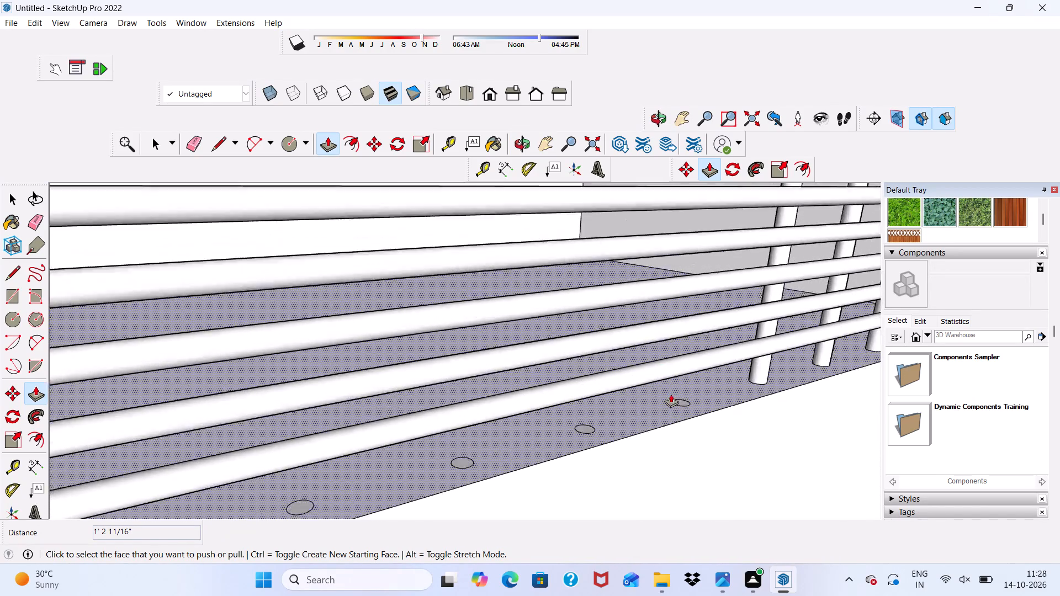
scroll(671, 394, up, 5)
scroll(708, 419, up, 5)
click(686, 408)
scroll(718, 311, down, 5)
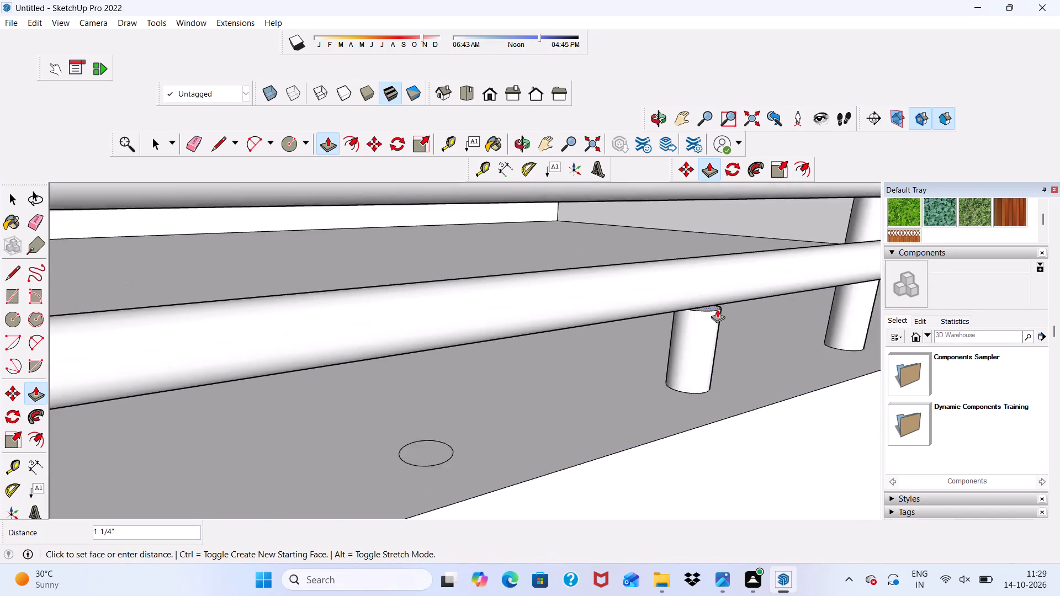
scroll(717, 309, down, 15)
scroll(730, 235, down, 7)
scroll(782, 181, down, 6)
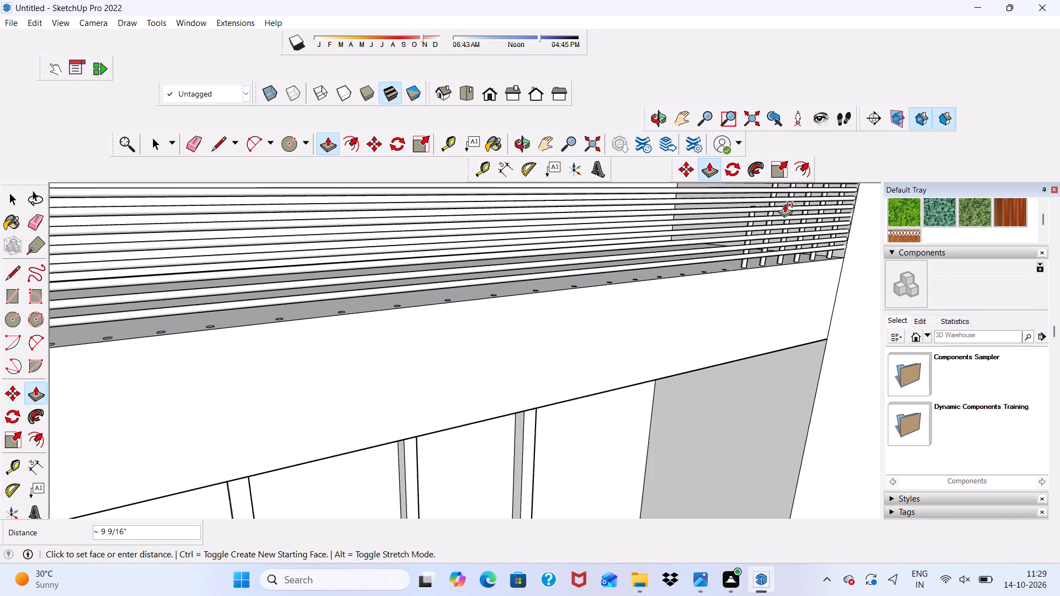
scroll(780, 226, down, 5)
scroll(767, 192, up, 6)
scroll(767, 192, down, 3)
scroll(774, 189, up, 5)
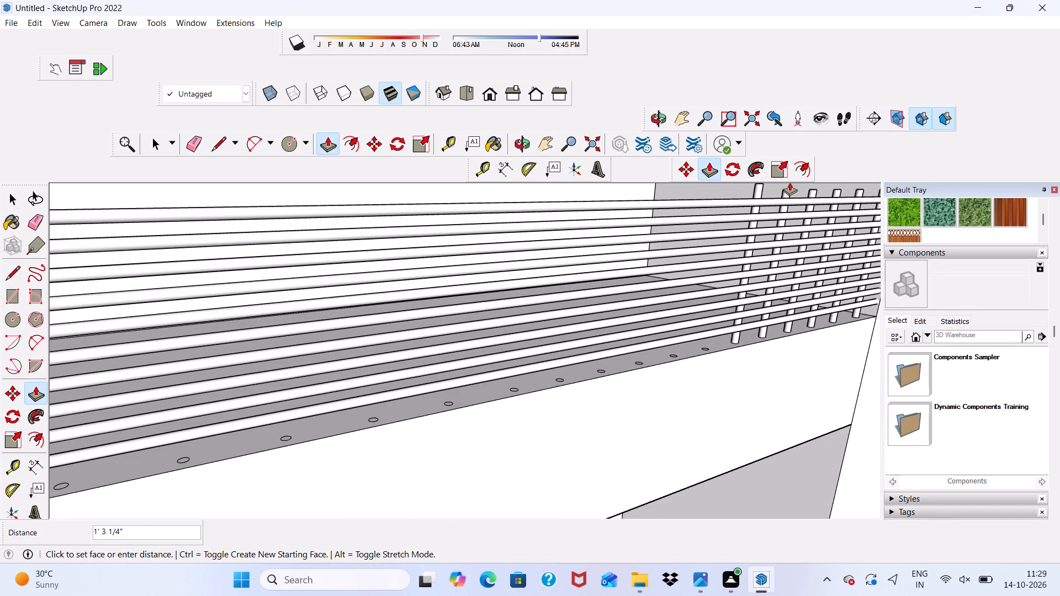
click(793, 188)
Push/Pull the seventh floor circle from the opposite pier up 1' 2 11/16", aligning with the adjacent baluster's top endpoint.
scroll(777, 221, down, 6)
middle_drag(772, 256, 609, 285)
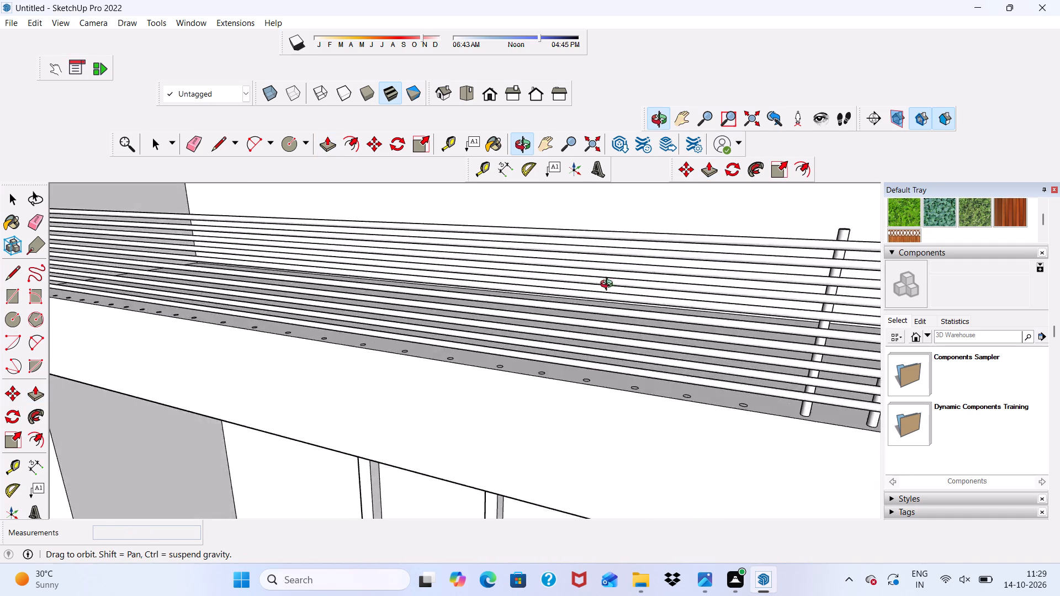
middle_drag(609, 285, 646, 300)
scroll(798, 397, up, 6)
scroll(727, 366, up, 11)
scroll(782, 419, up, 7)
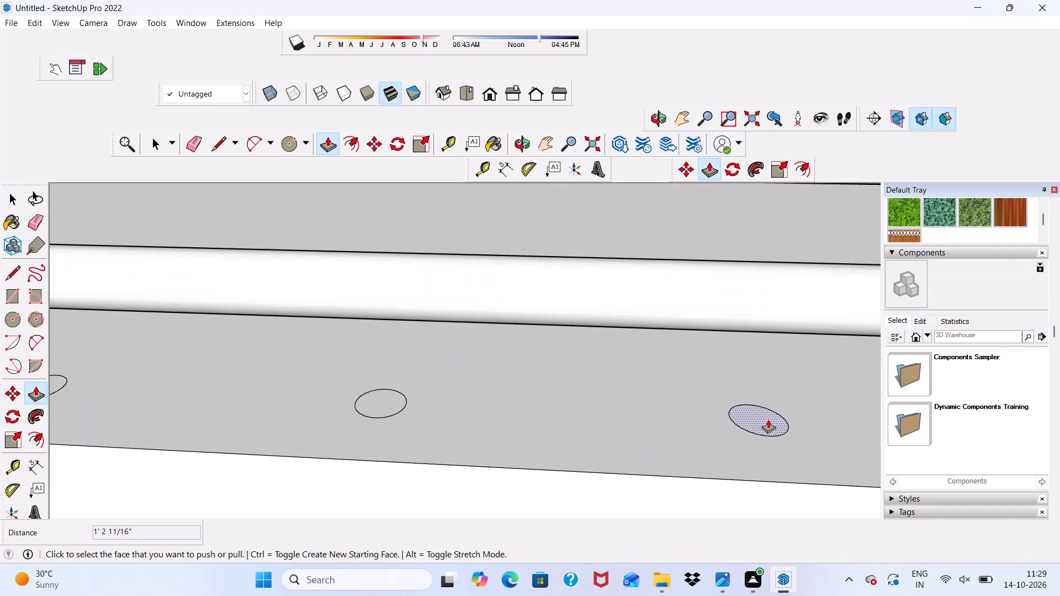
click(768, 419)
scroll(762, 350, down, 20)
scroll(762, 350, down, 3)
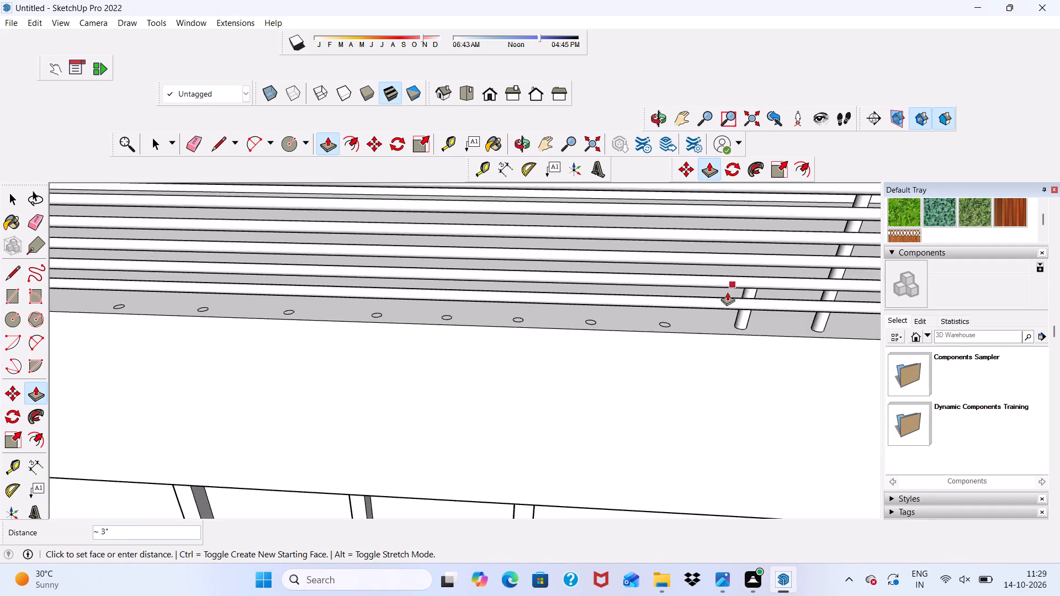
scroll(727, 292, down, 10)
scroll(770, 228, up, 3)
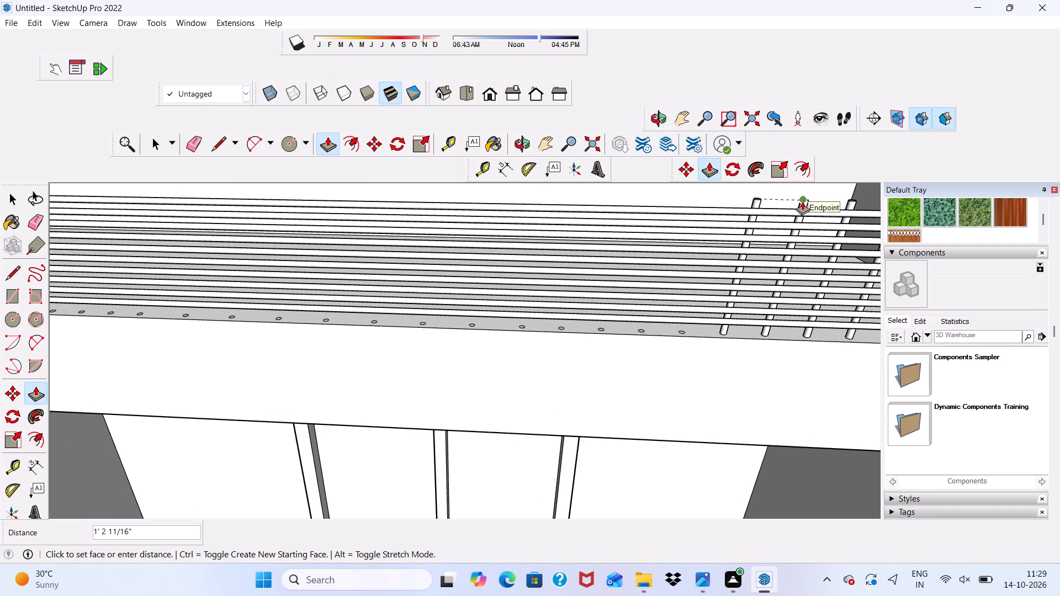
click(802, 201)
Push/Pull the eighth floor circle from the opposite pier up 1' 2 11/16" to match the finished balusters.
scroll(799, 216, down, 4)
scroll(703, 322, up, 20)
scroll(703, 322, up, 3)
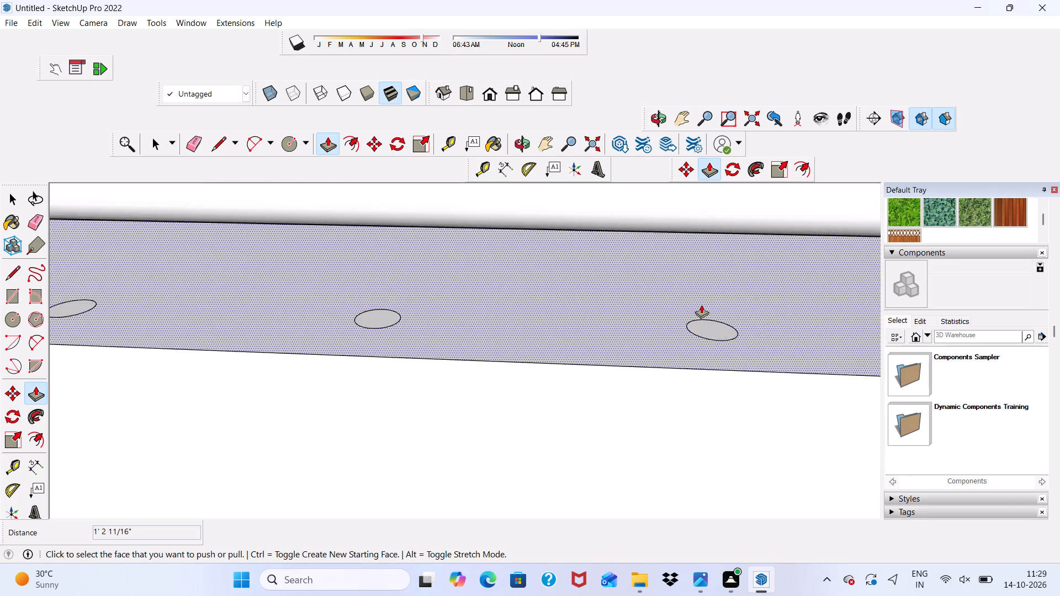
scroll(701, 305, up, 6)
click(705, 325)
scroll(704, 237, down, 15)
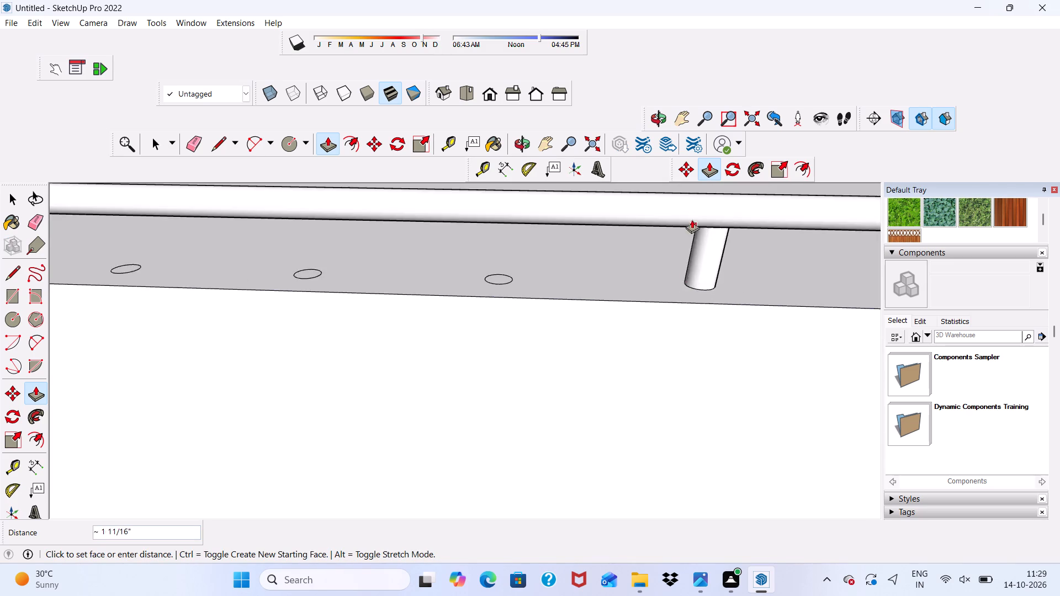
scroll(692, 220, down, 3)
scroll(658, 286, down, 16)
scroll(709, 195, up, 5)
scroll(710, 223, down, 3)
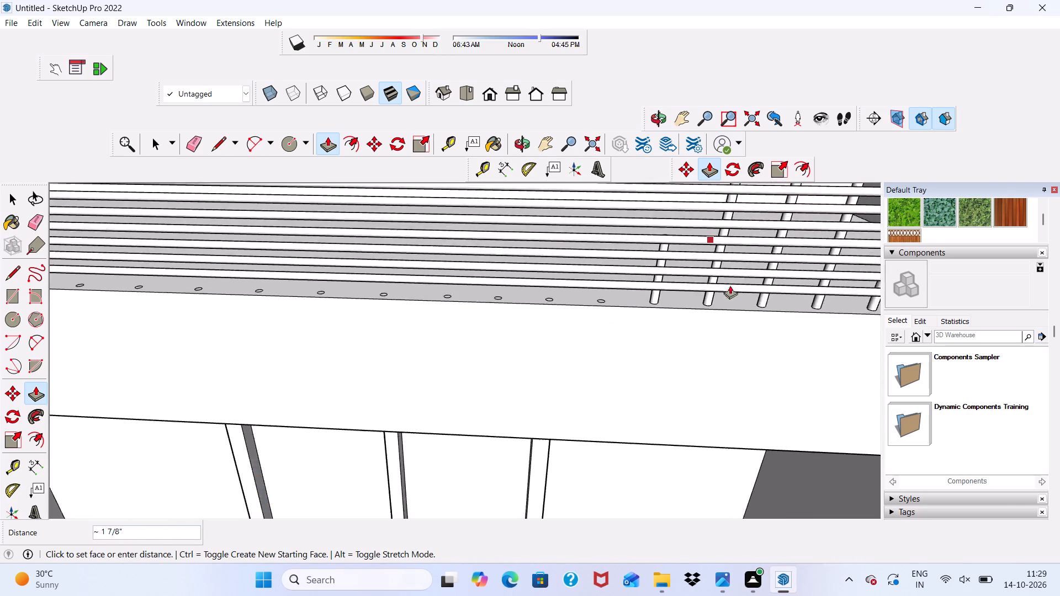
scroll(730, 285, down, 9)
scroll(712, 171, up, 6)
scroll(746, 201, up, 5)
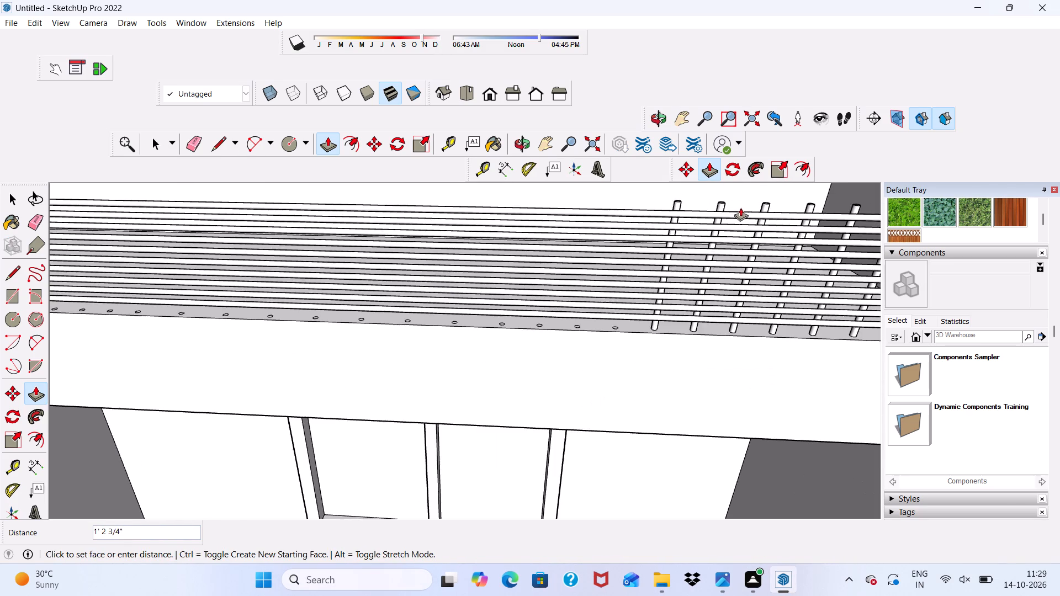
scroll(740, 207, up, 4)
click(718, 206)
Push/Pull the ninth floor circle from the opposite pier up 1' 2 11/16", level with the adjacent baluster's top.
scroll(702, 228, down, 4)
scroll(562, 357, up, 10)
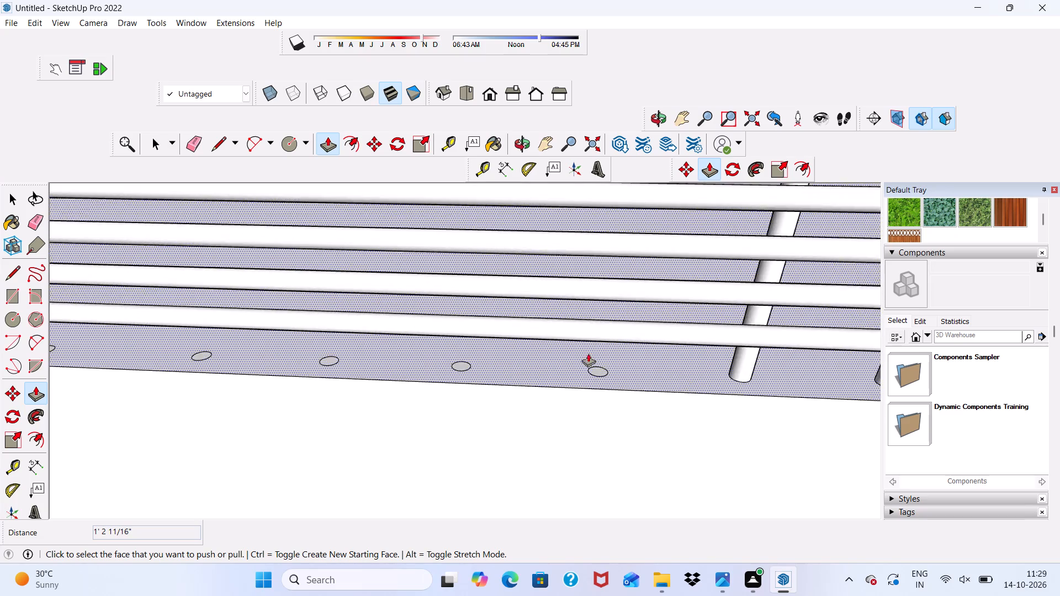
scroll(588, 353, up, 13)
click(598, 389)
scroll(595, 322, down, 8)
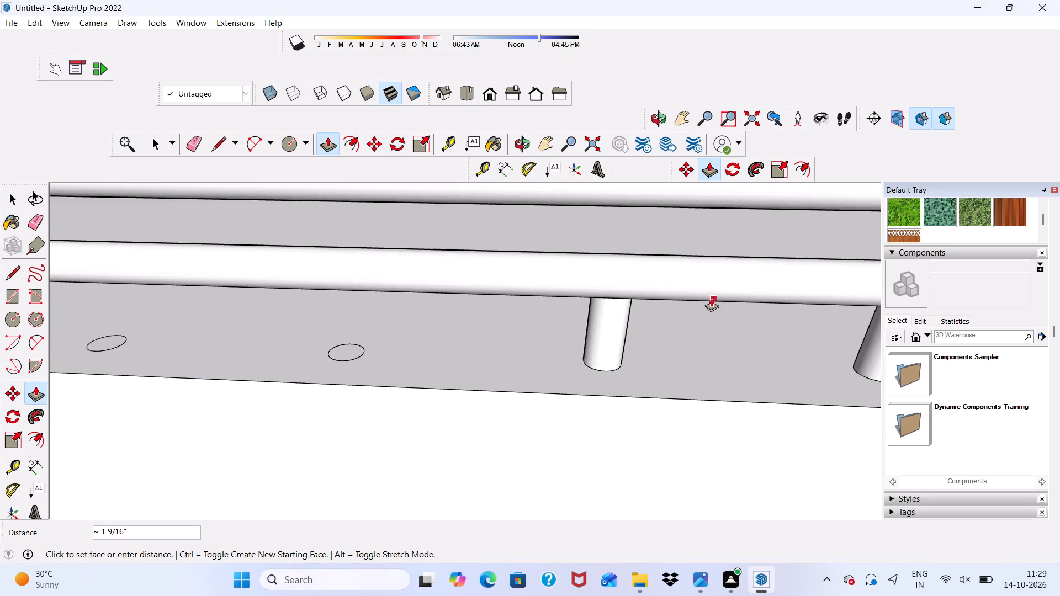
scroll(711, 298, down, 20)
scroll(711, 298, down, 4)
scroll(672, 187, up, 3)
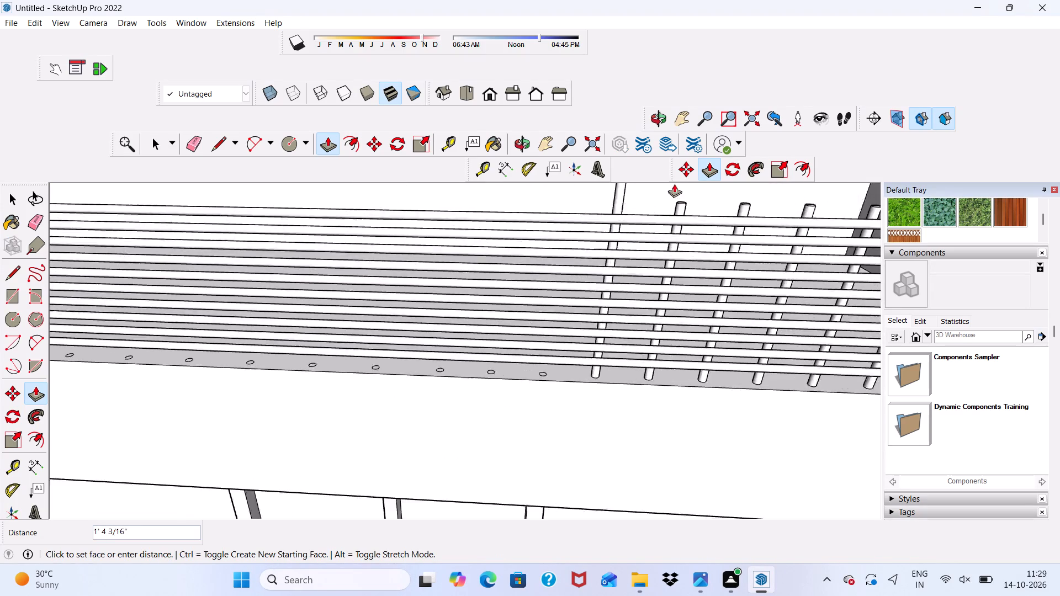
scroll(674, 184, up, 2)
click(683, 212)
Push/Pull the tenth floor circle from the opposite pier up 1' 2 11/16" to the height of the finished balusters.
scroll(633, 270, down, 2)
scroll(532, 411, up, 8)
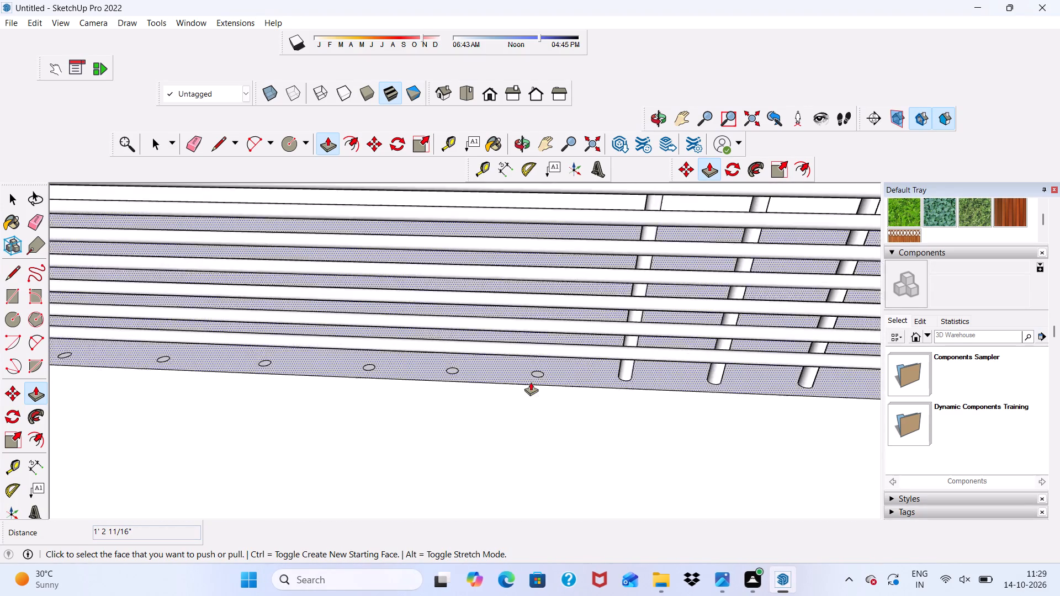
scroll(531, 382, up, 9)
click(540, 366)
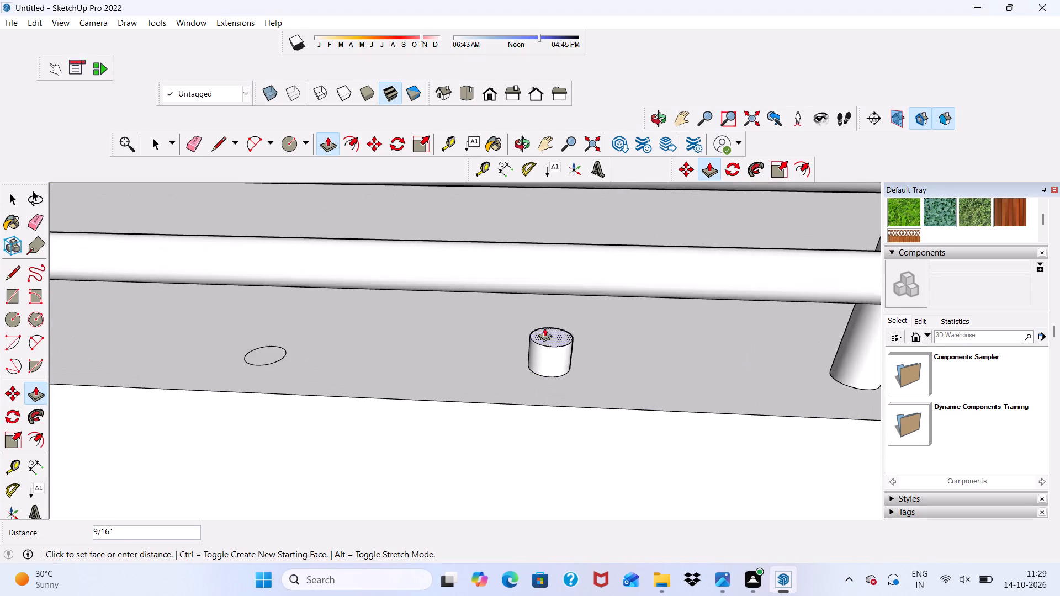
scroll(549, 312, down, 20)
scroll(549, 312, down, 12)
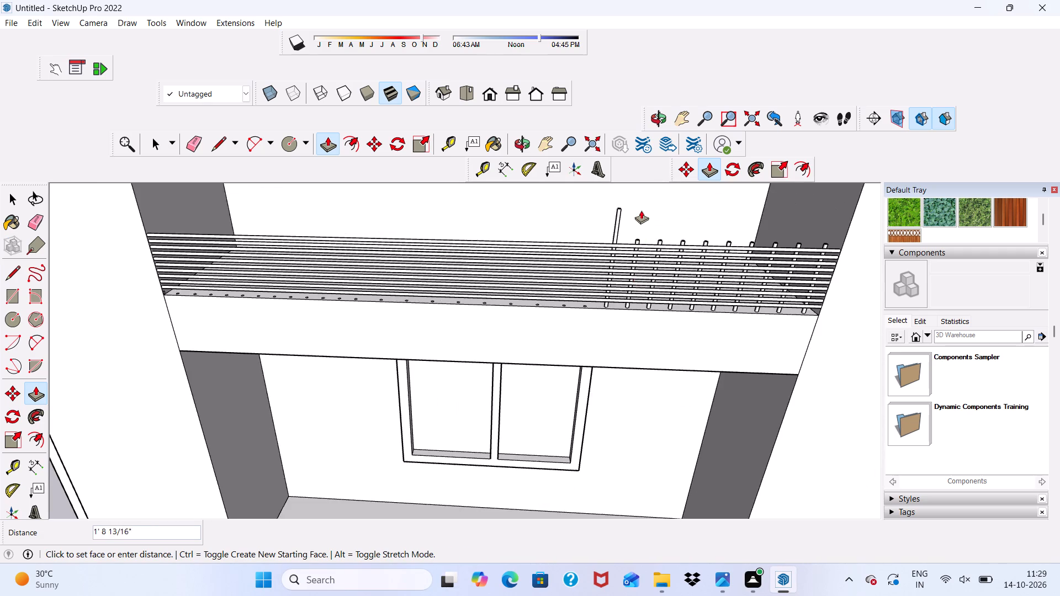
scroll(638, 214, up, 5)
click(642, 265)
Push/Pull the eleventh floor circle from the opposite pier up 1' 2 11/16", matching the neighbouring baluster's top.
scroll(603, 330, up, 4)
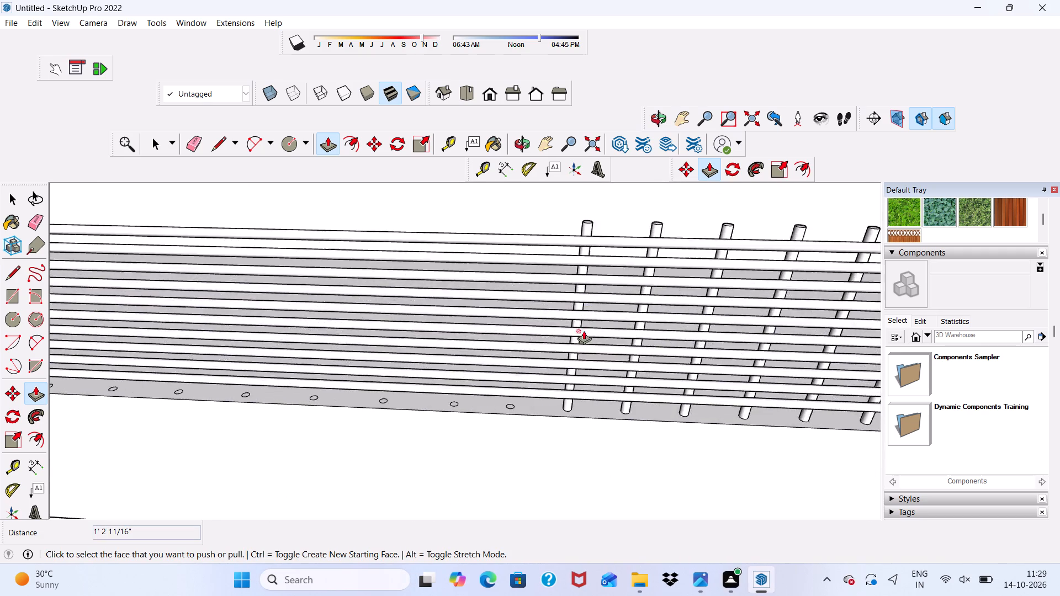
scroll(560, 347, down, 6)
middle_drag(515, 373, 402, 409)
scroll(500, 391, up, 16)
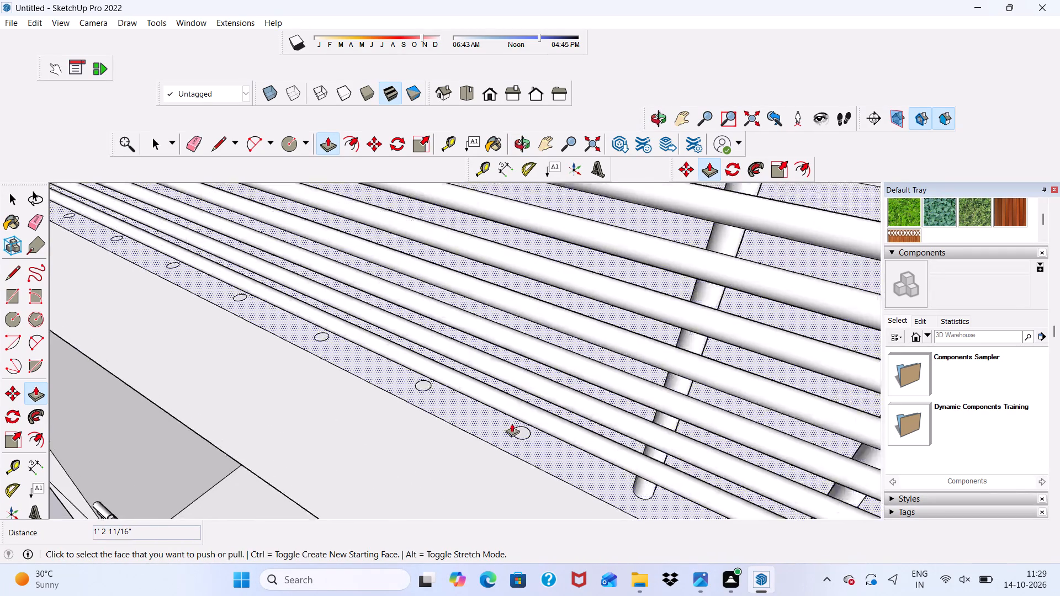
scroll(512, 423, up, 7)
click(525, 437)
scroll(533, 317, down, 5)
scroll(598, 289, down, 8)
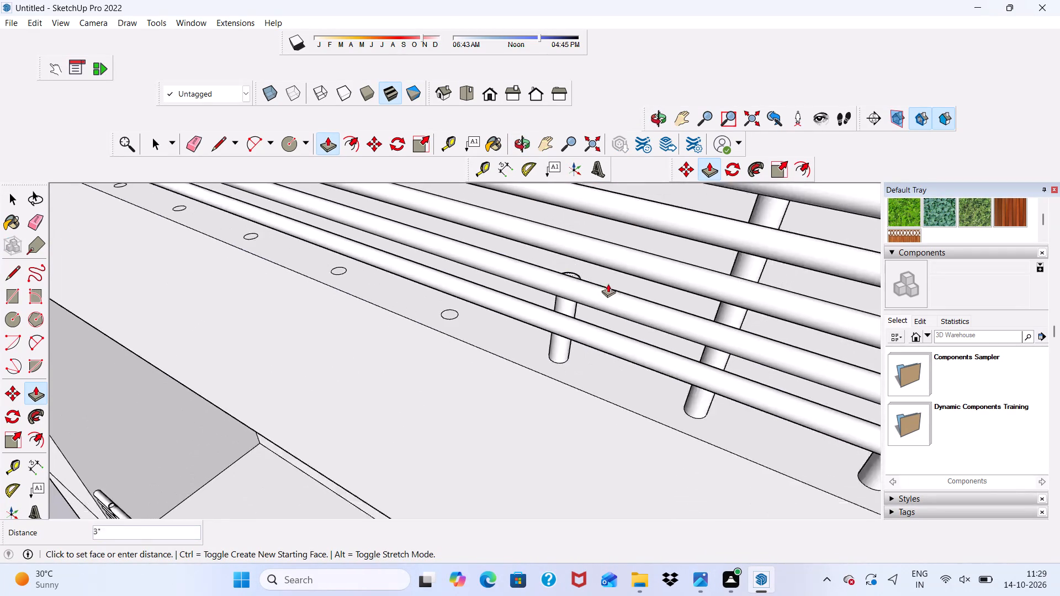
scroll(608, 284, down, 16)
scroll(649, 226, up, 4)
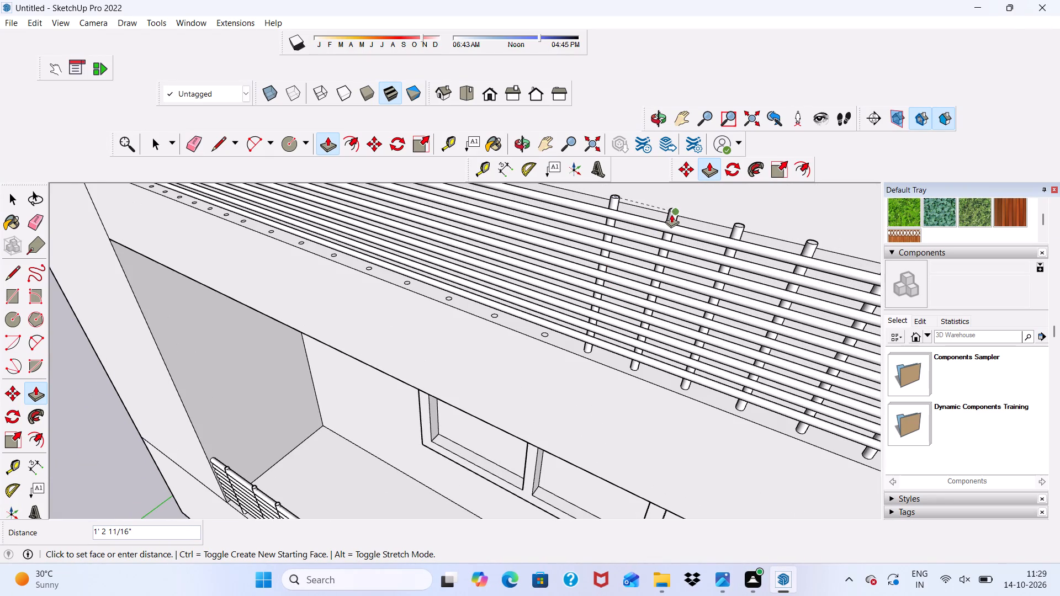
click(672, 214)
Push/Pull the twelfth floor circle from the opposite pier up 1' 2 11/16" to match the finished balusters.
scroll(587, 341, up, 6)
scroll(501, 328, up, 12)
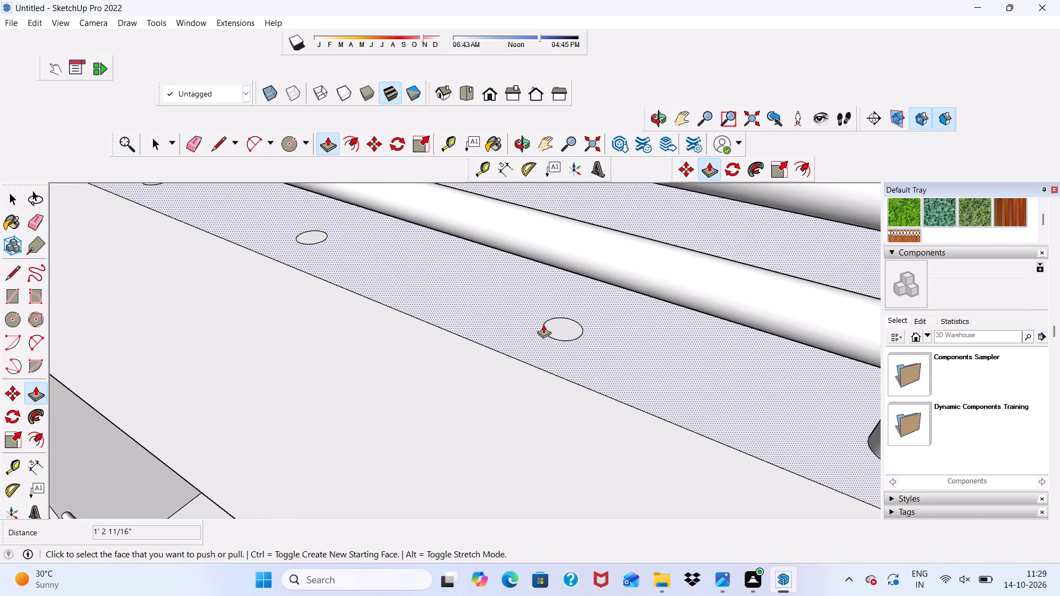
click(568, 328)
scroll(594, 301, down, 20)
scroll(594, 301, down, 2)
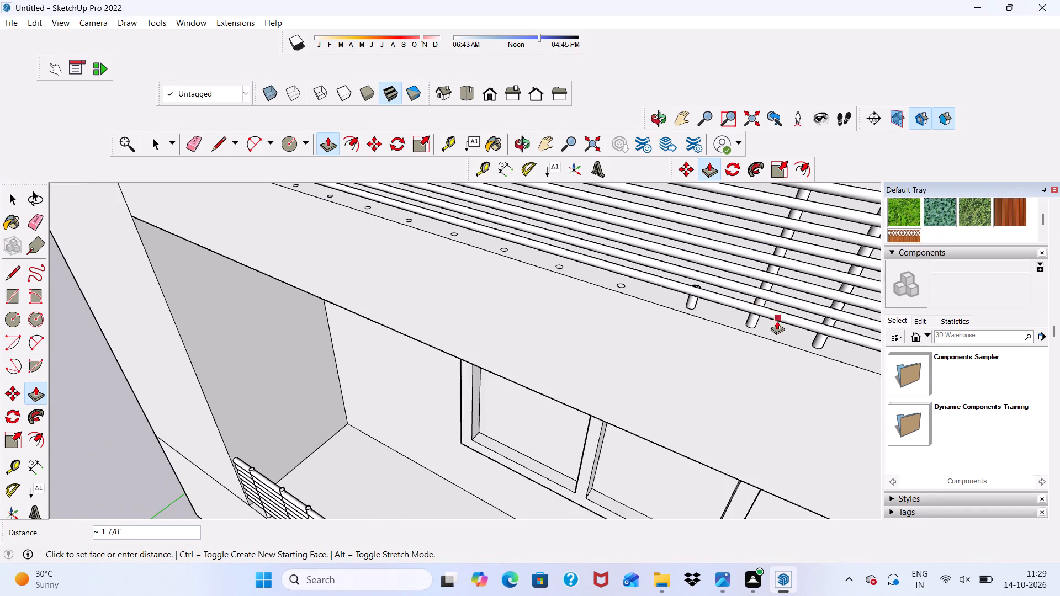
scroll(777, 321, down, 8)
scroll(778, 228, up, 5)
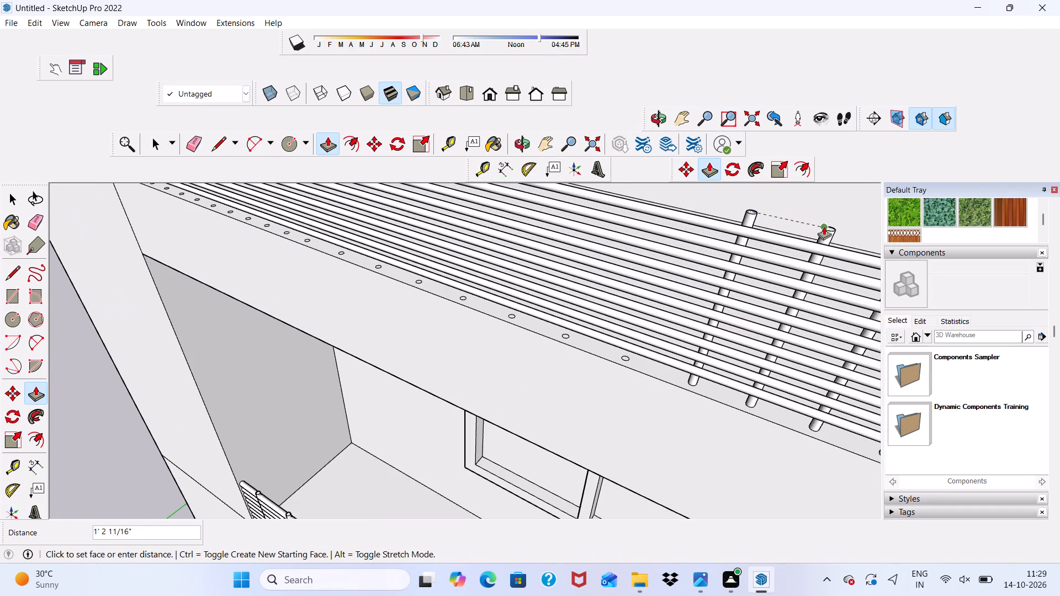
click(834, 230)
Push/Pull the thirteenth floor circle from the opposite pier up 1' 2 11/16", level with the adjacent baluster's top.
scroll(632, 310, down, 14)
scroll(489, 391, up, 3)
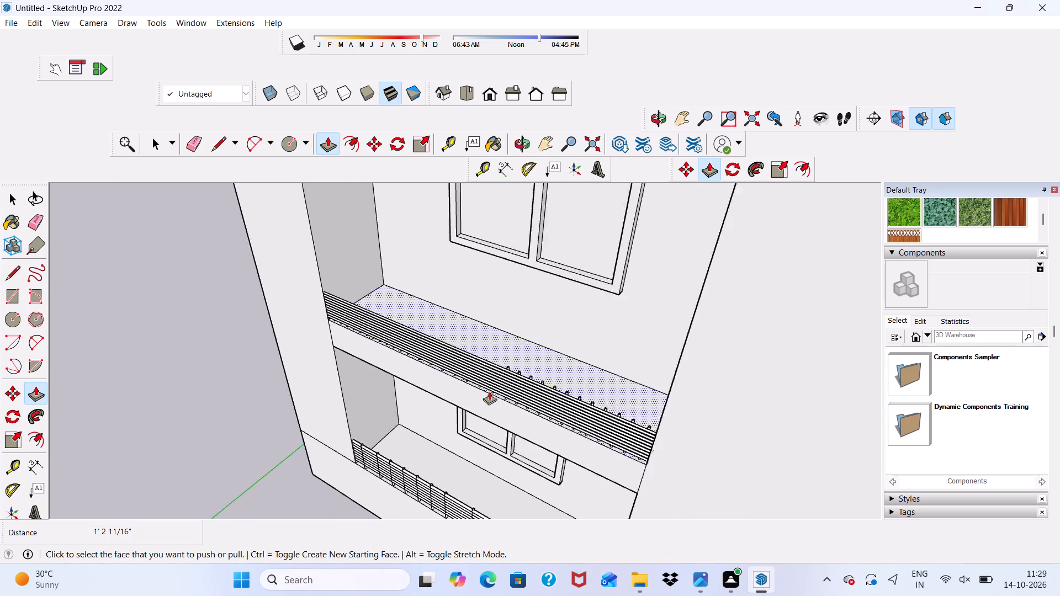
scroll(489, 391, up, 20)
scroll(489, 391, up, 14)
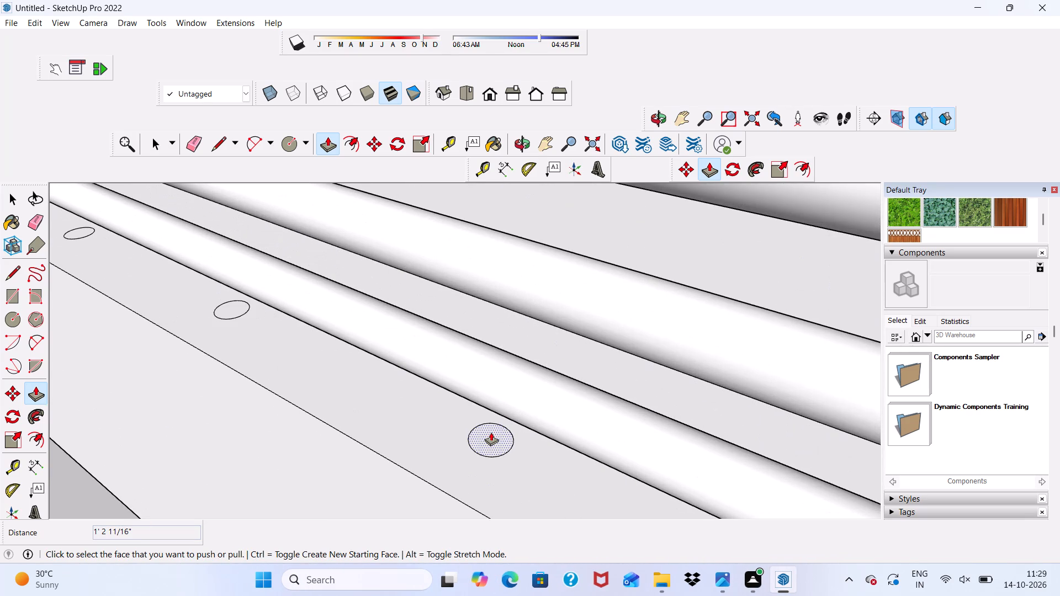
click(491, 432)
scroll(502, 360, down, 5)
scroll(522, 344, down, 20)
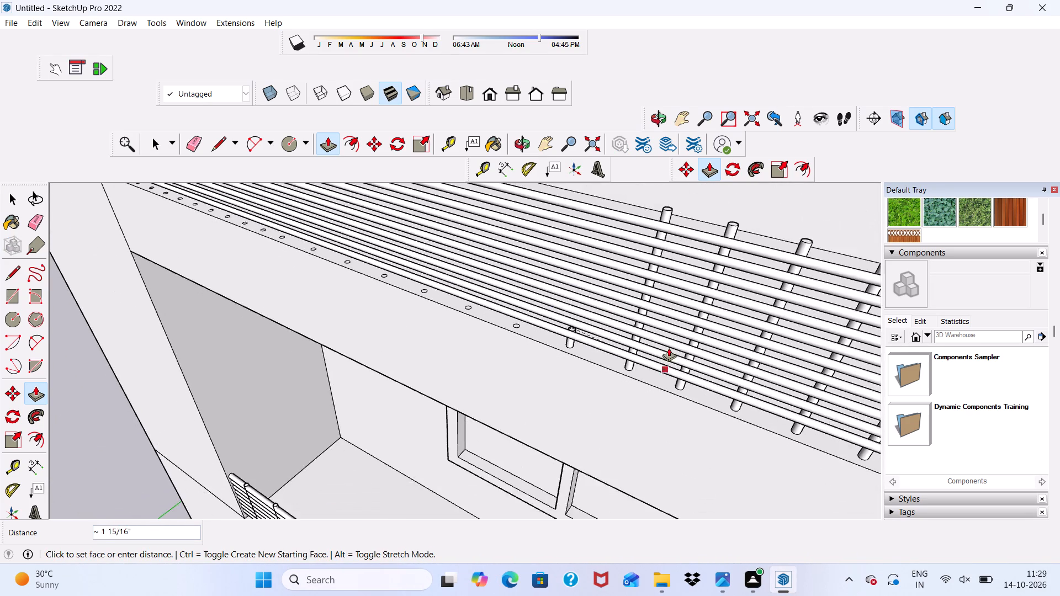
scroll(658, 323, down, 7)
scroll(655, 257, up, 5)
click(674, 297)
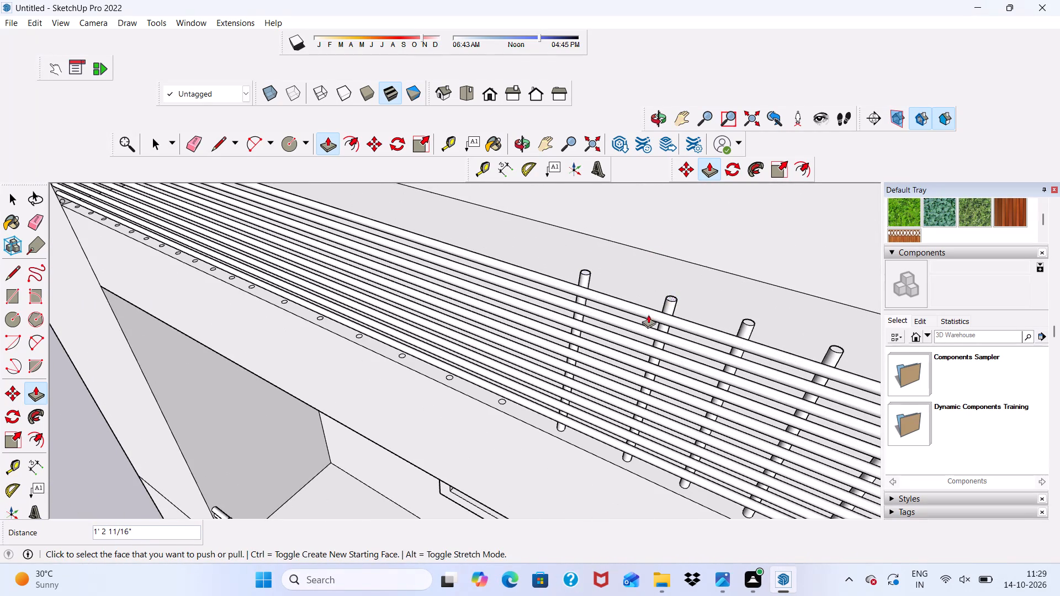
Push/Pull the fourteenth floor circle from the opposite pier up 1' 2 11/16" to the height of the finished balusters.
scroll(471, 366, up, 16)
click(519, 446)
scroll(516, 332, down, 3)
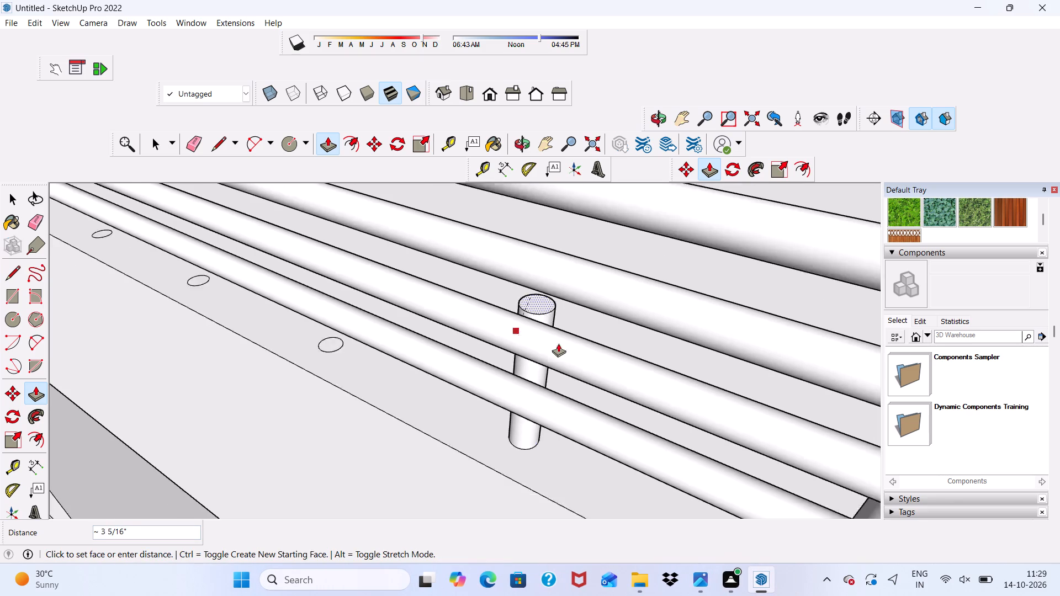
scroll(558, 343, down, 12)
middle_drag(528, 389, 585, 316)
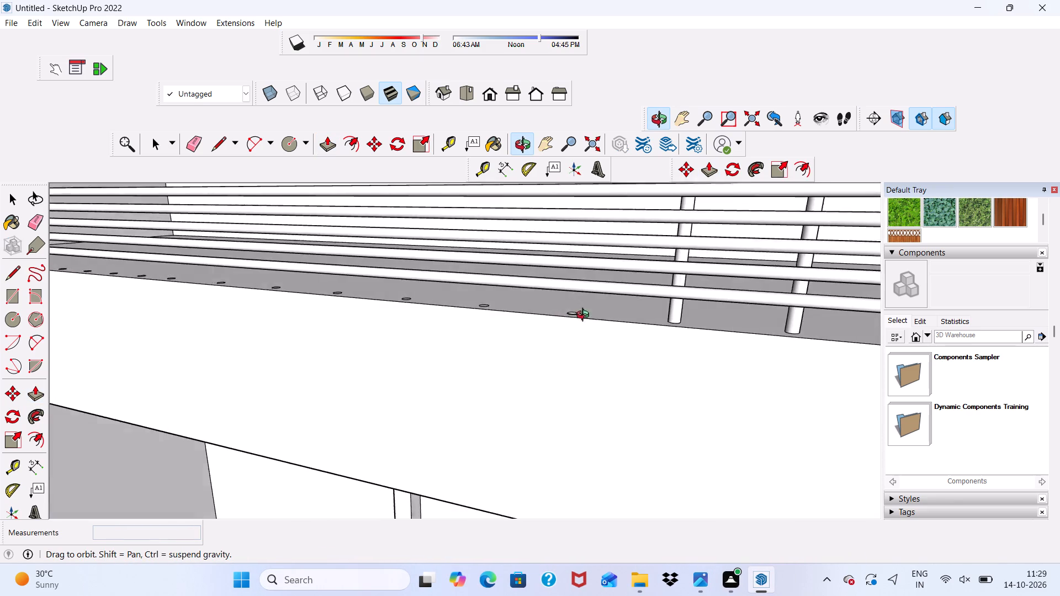
middle_drag(585, 316, 640, 337)
scroll(616, 256, up, 6)
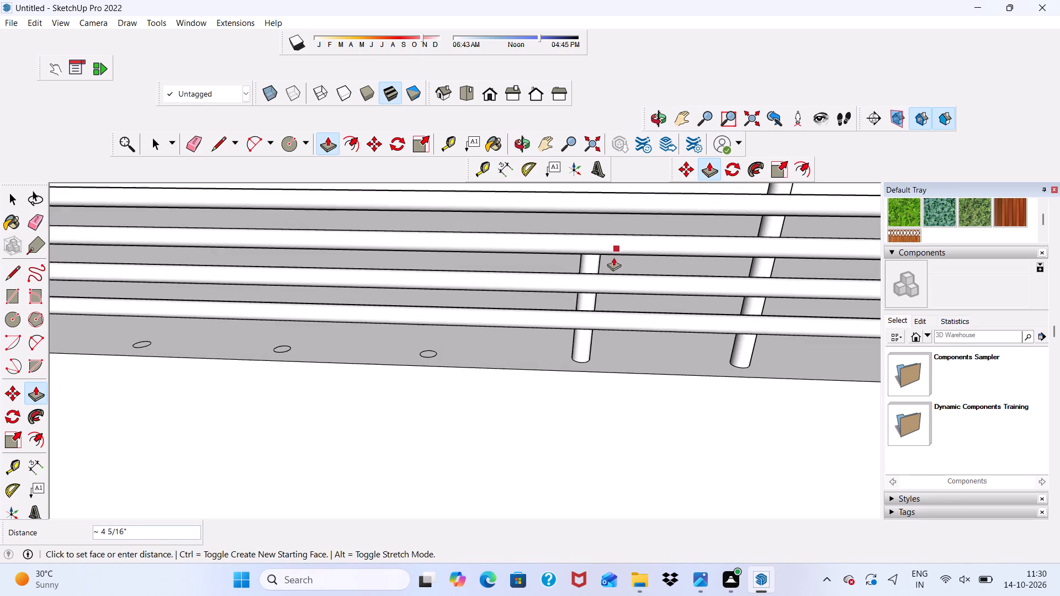
middle_drag(601, 290, 560, 353)
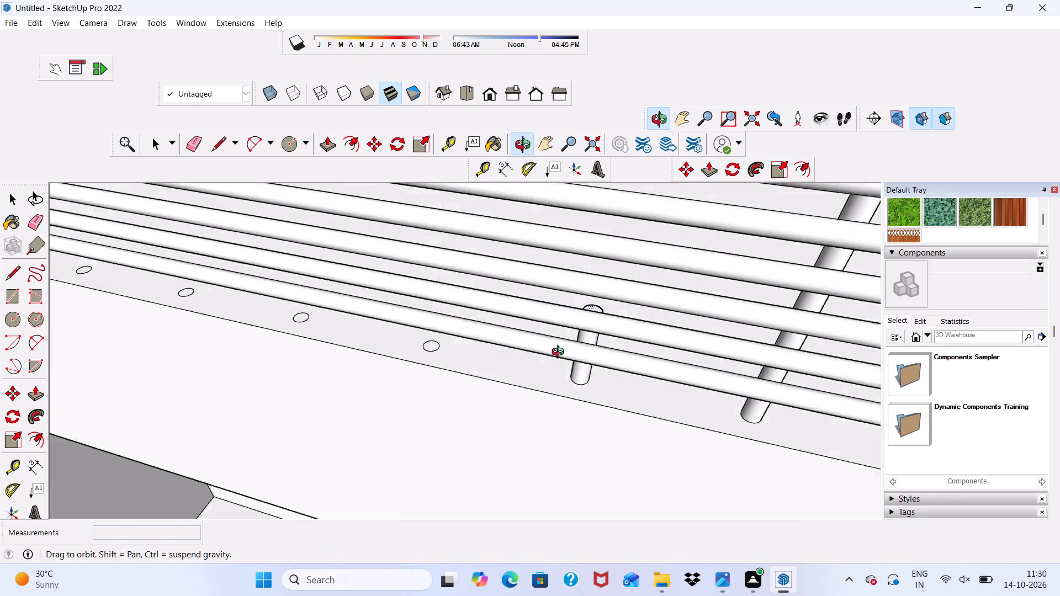
middle_drag(560, 353, 598, 339)
scroll(655, 297, up, 1)
scroll(611, 311, down, 20)
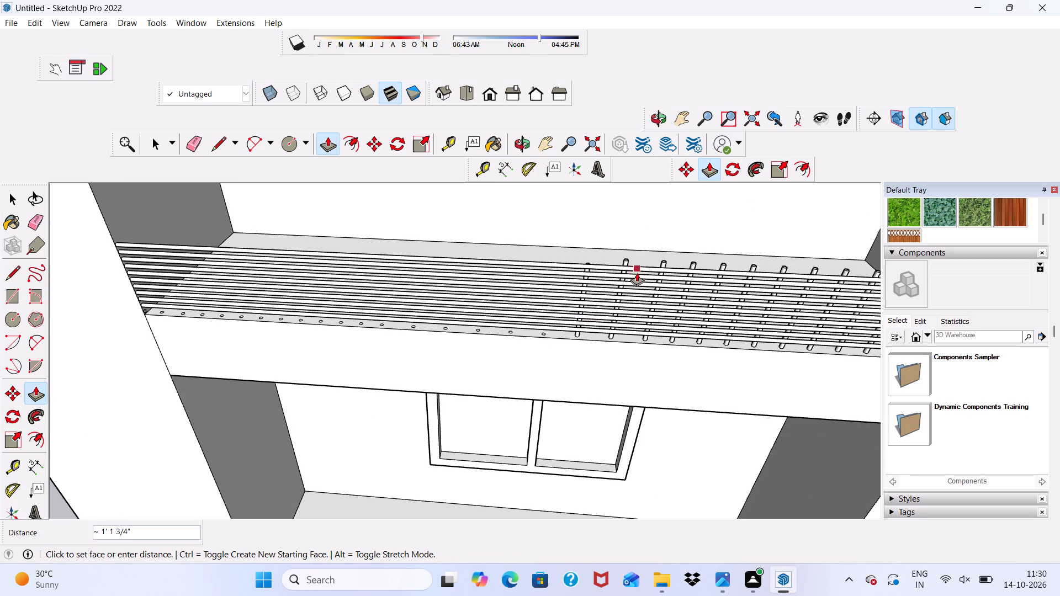
scroll(637, 273, up, 10)
click(622, 248)
Push/Pull the fifteenth floor circle from the opposite pier up 1' 2 11/16", using a neighbouring baluster's top as the height reference.
scroll(555, 297, down, 1)
middle_drag(519, 332, 506, 363)
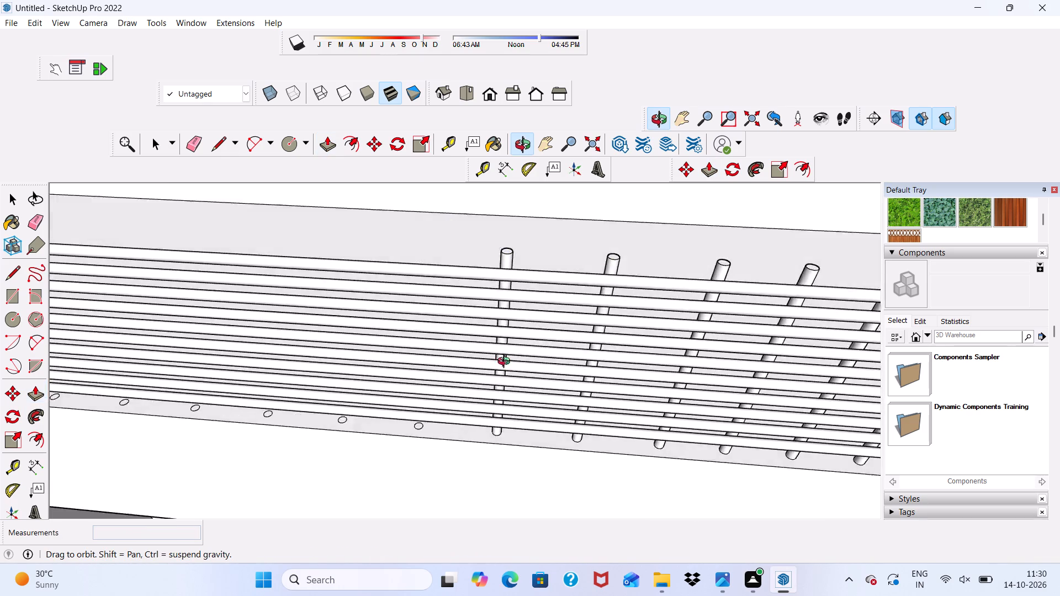
middle_drag(506, 363, 118, 273)
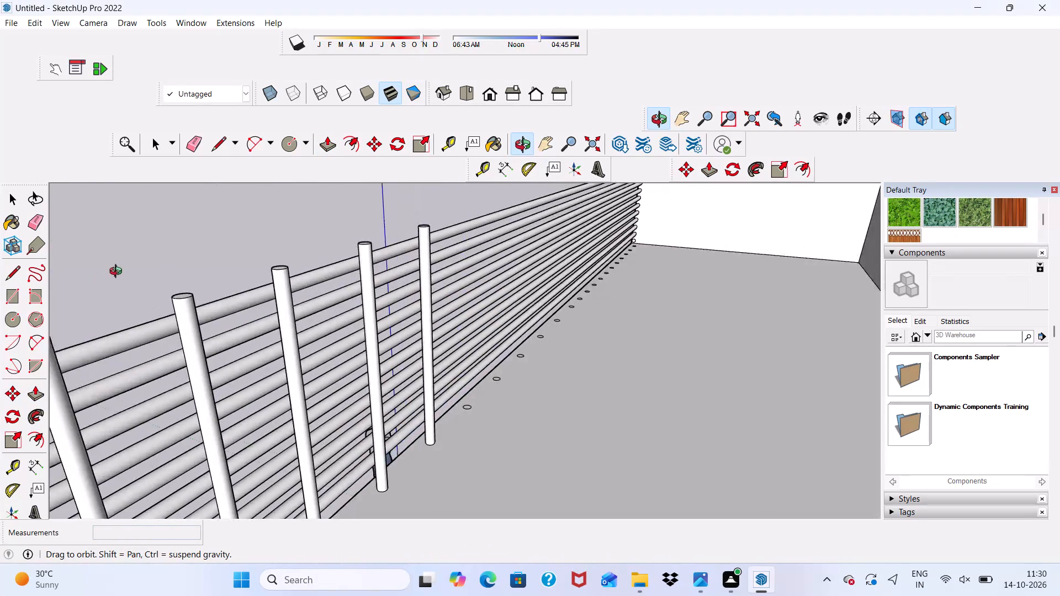
middle_drag(118, 273, 0, 279)
scroll(582, 432, up, 5)
scroll(454, 366, up, 6)
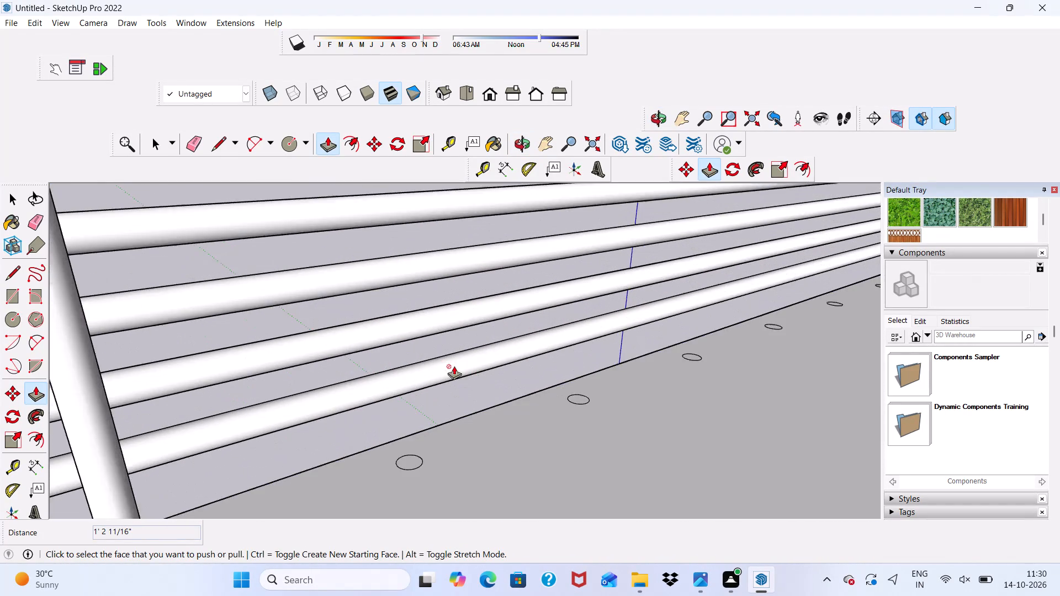
scroll(454, 366, up, 1)
scroll(383, 451, up, 6)
scroll(418, 489, down, 1)
click(418, 489)
scroll(433, 368, down, 9)
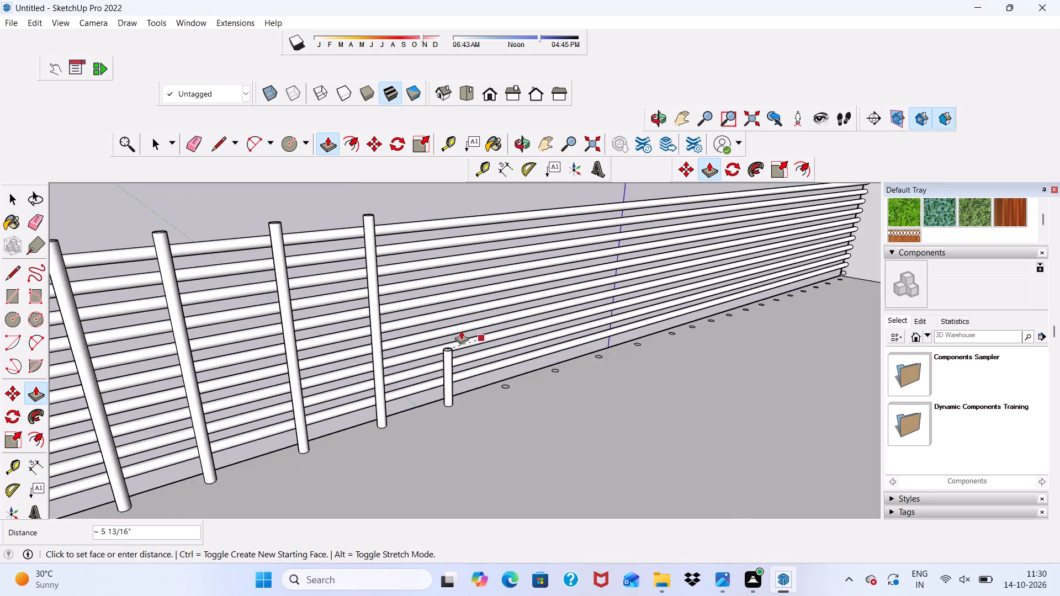
scroll(461, 331, down, 3)
click(485, 92)
scroll(493, 290, down, 4)
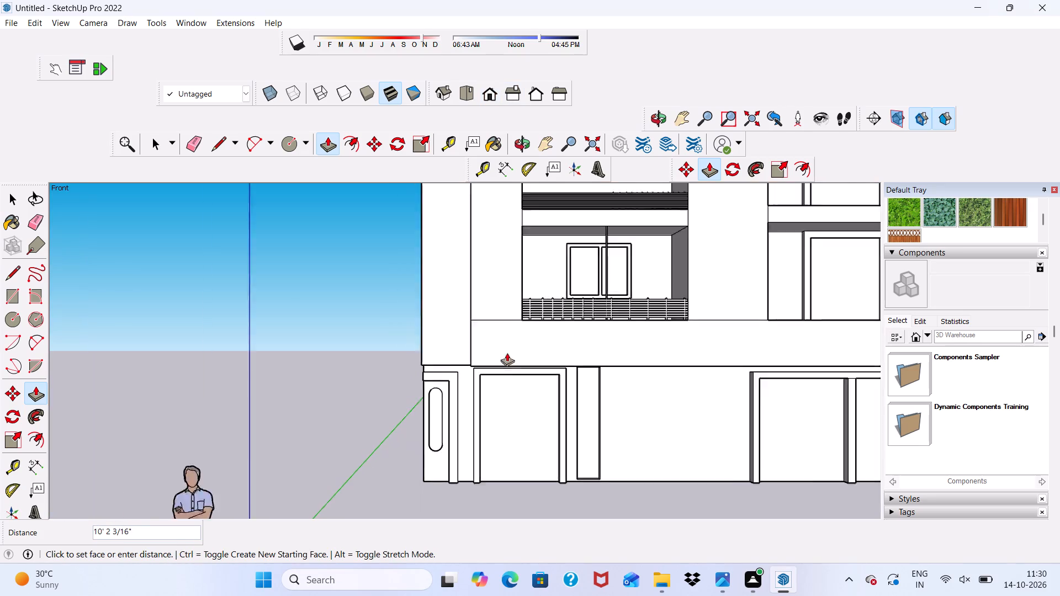
scroll(517, 379, down, 12)
middle_drag(509, 410, 542, 424)
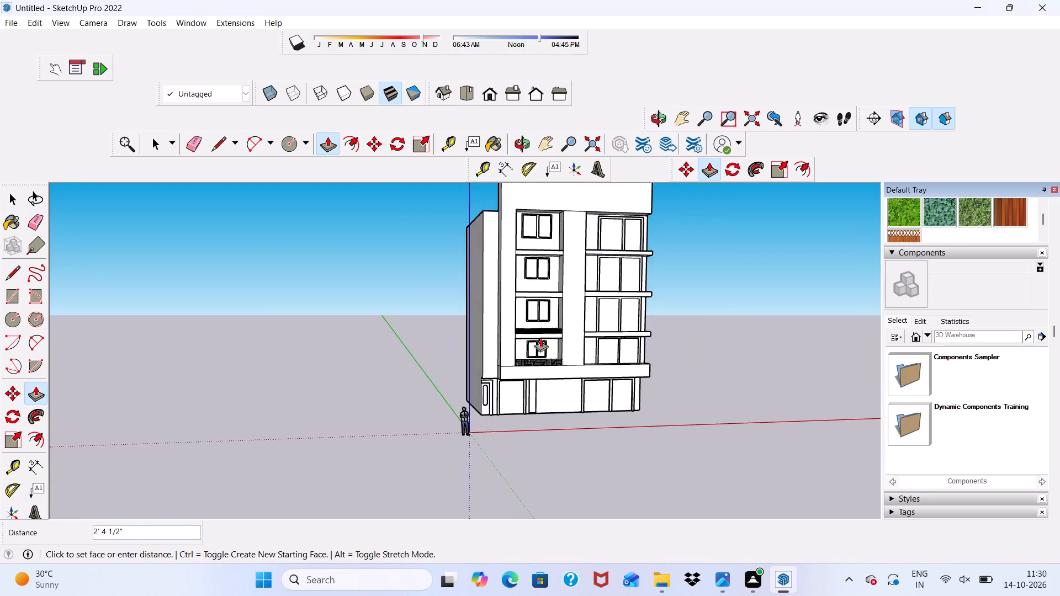
scroll(541, 330, up, 11)
scroll(497, 337, up, 6)
scroll(497, 337, down, 2)
scroll(541, 323, up, 6)
scroll(599, 322, up, 6)
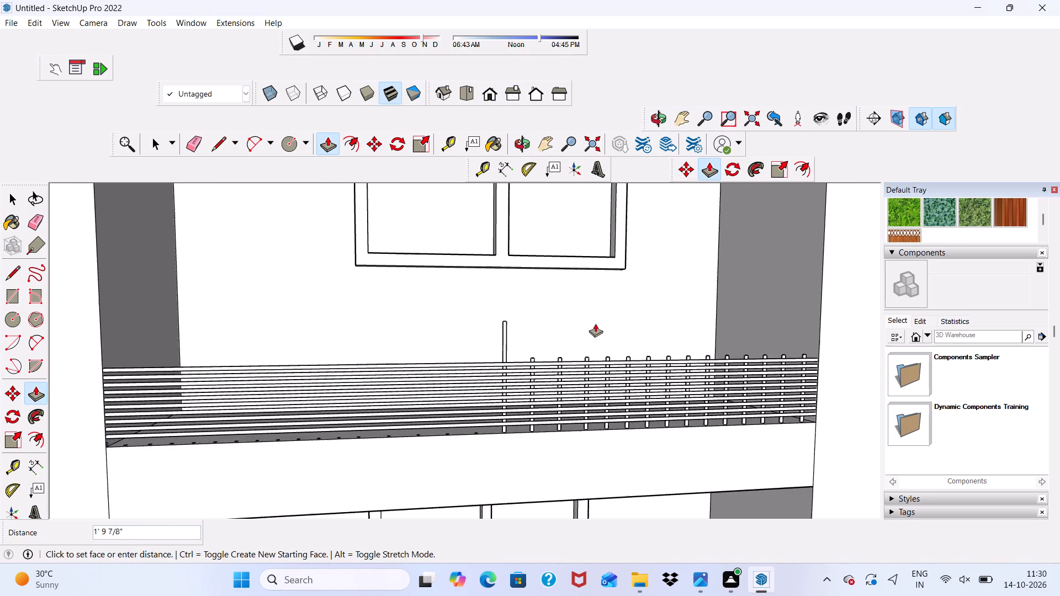
scroll(544, 331, up, 8)
click(526, 401)
Push/Pull the sixteenth floor circle from the opposite pier up 1' 2 11/16", level with the finished balusters.
scroll(537, 338, down, 7)
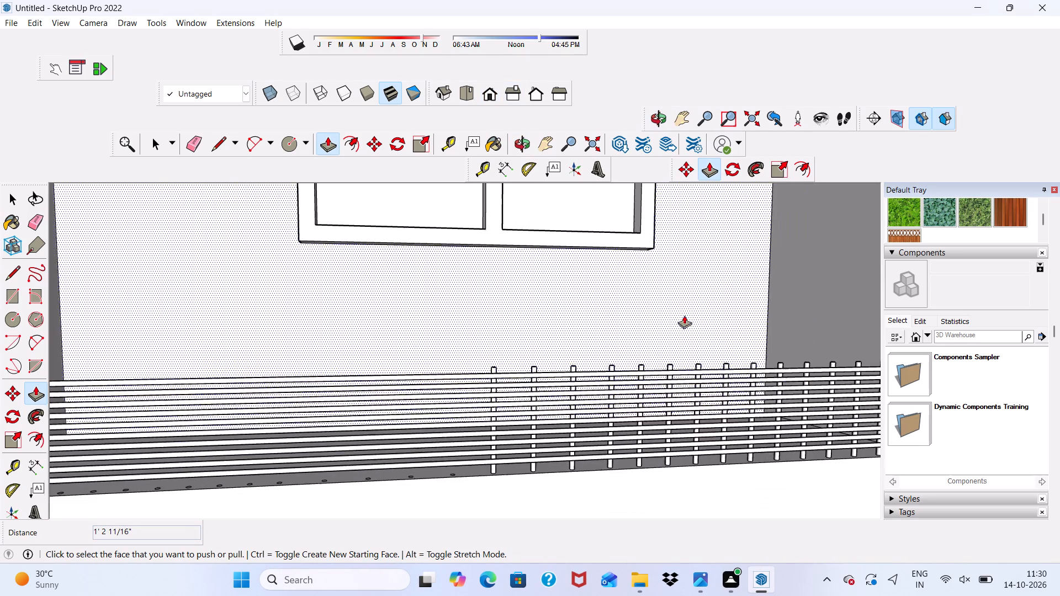
scroll(684, 315, down, 4)
scroll(485, 411, up, 6)
middle_drag(559, 419, 447, 540)
scroll(626, 470, up, 2)
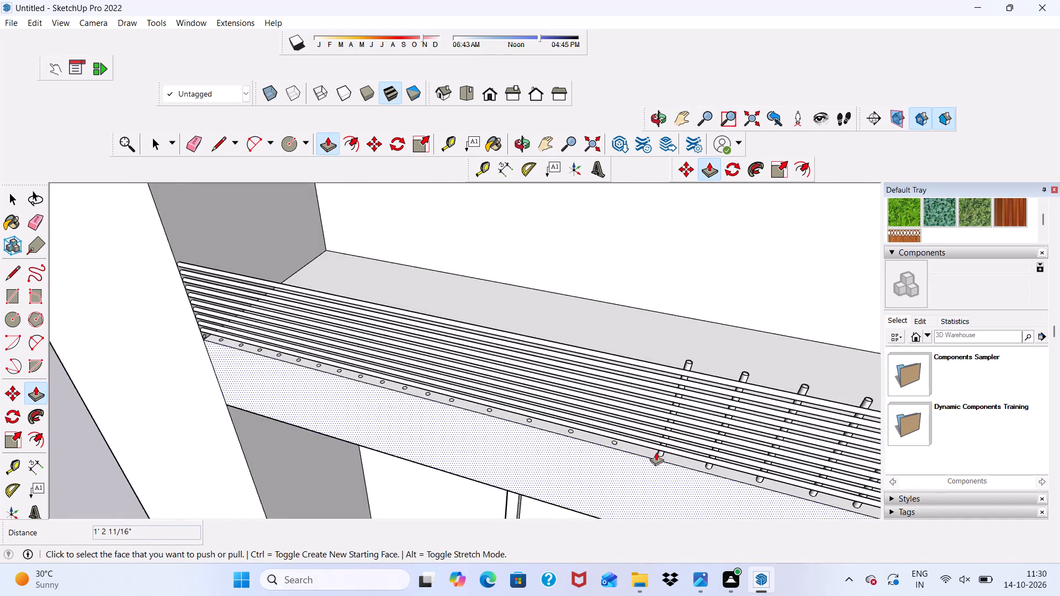
scroll(656, 452, up, 3)
scroll(586, 466, up, 9)
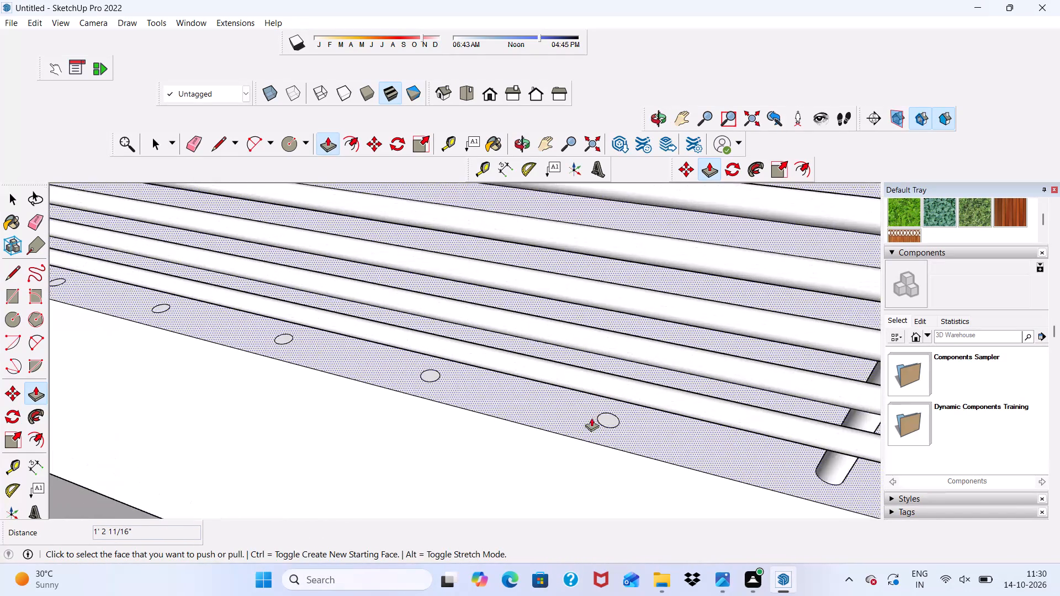
scroll(591, 418, up, 6)
click(602, 416)
scroll(593, 418, down, 5)
scroll(637, 333, down, 4)
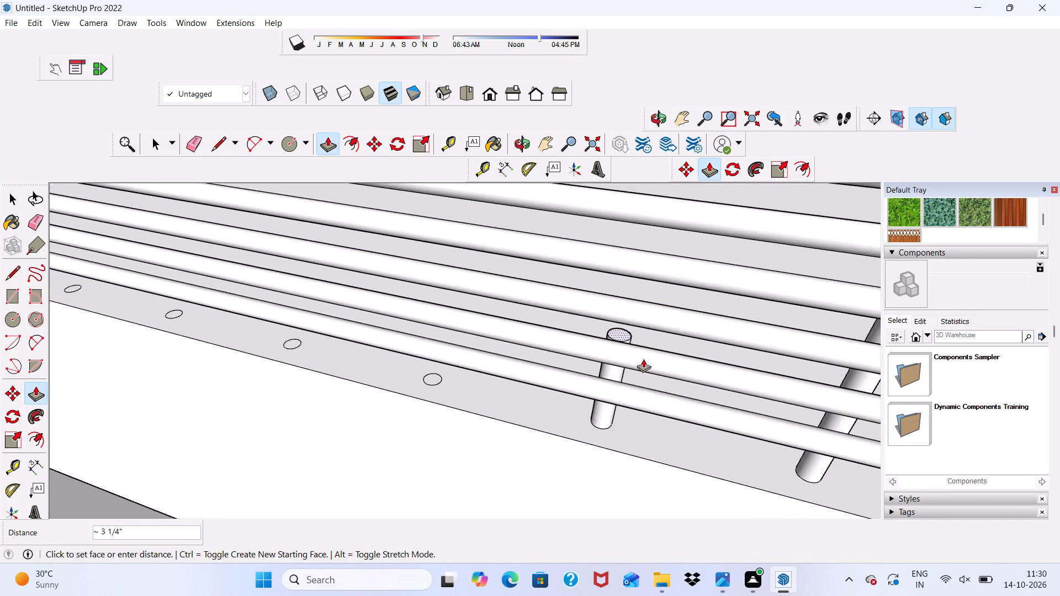
scroll(643, 359, down, 1)
scroll(691, 305, down, 12)
click(673, 244)
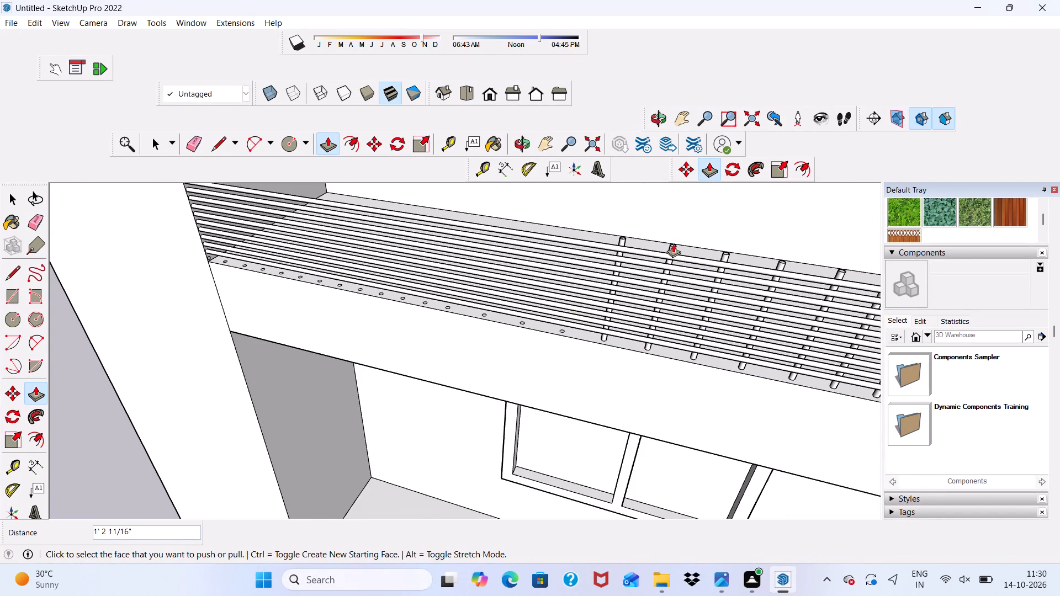
Push/Pull the seventeenth floor circle from the opposite pier up 1' 2 11/16", matching the adjacent baluster's top.
scroll(547, 294, up, 20)
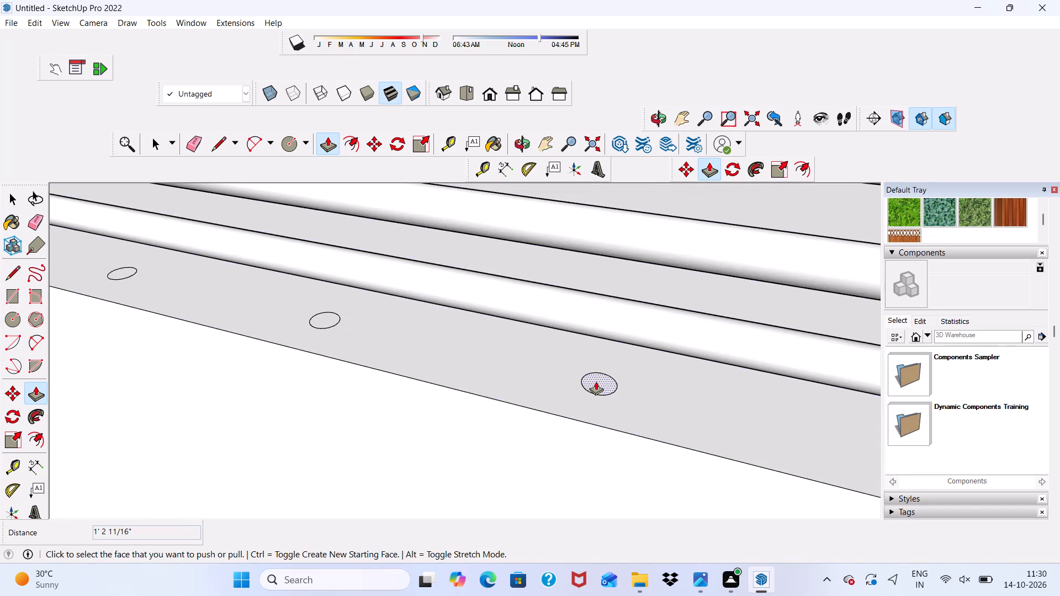
click(596, 381)
scroll(606, 360, down, 17)
scroll(634, 283, down, 6)
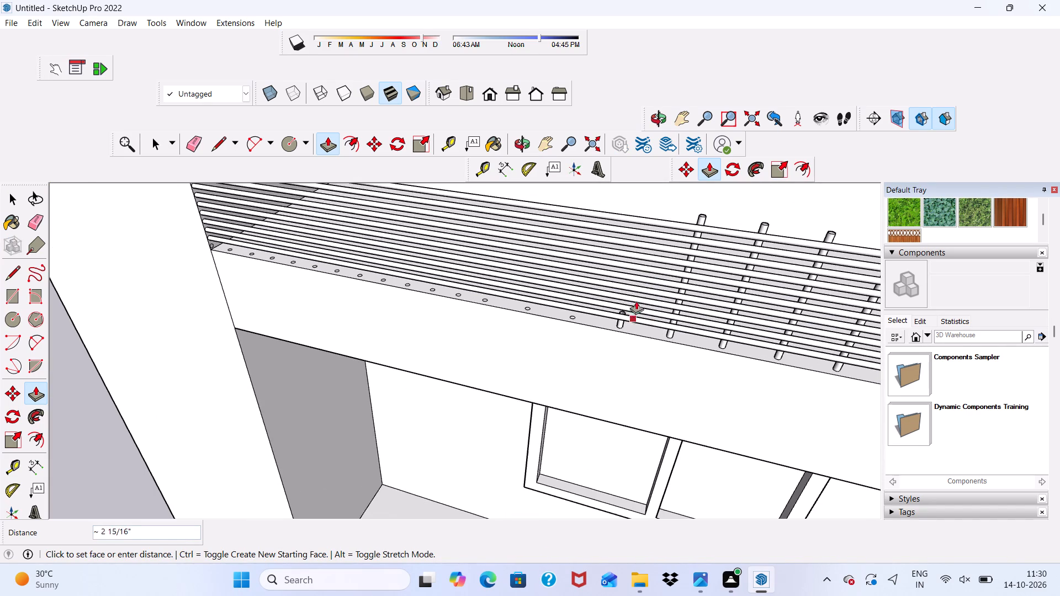
click(701, 219)
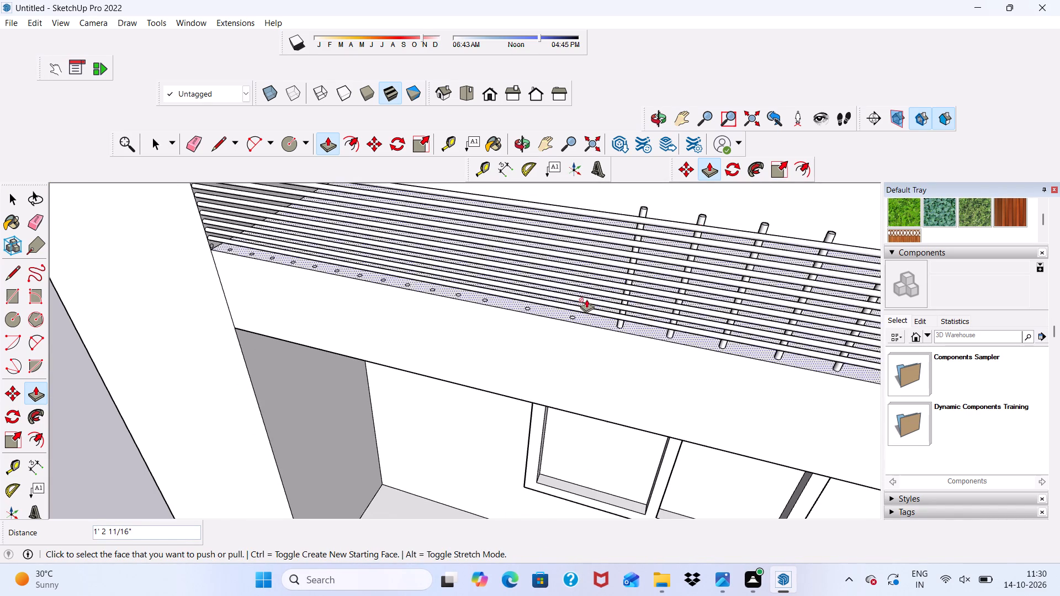
Push/Pull the eighteenth floor circle from the opposite pier up 1' 2 11/16" to the finished balusters' height.
scroll(586, 299, up, 20)
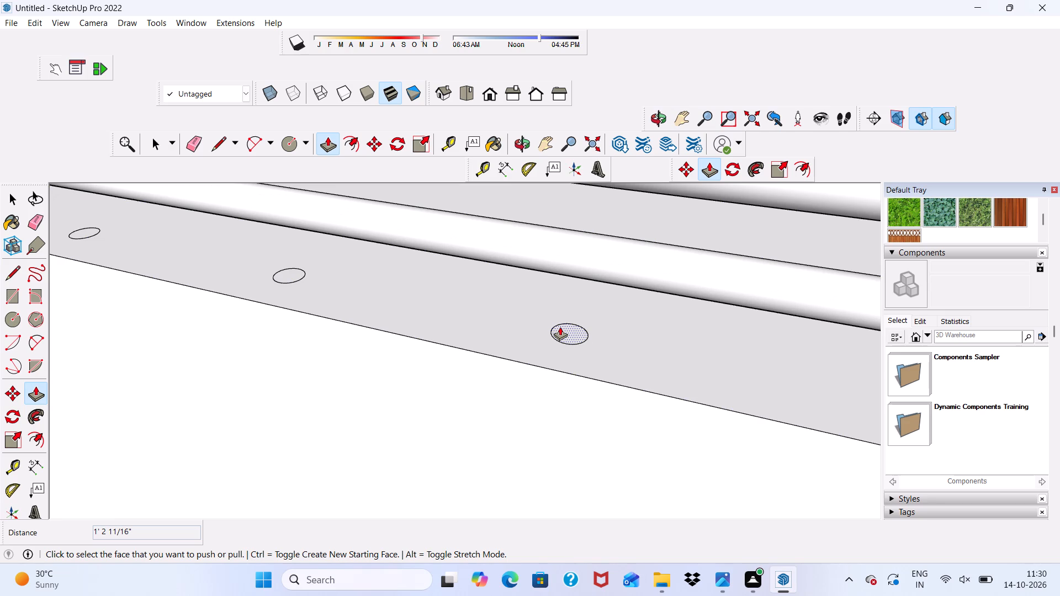
click(560, 327)
scroll(560, 327, down, 5)
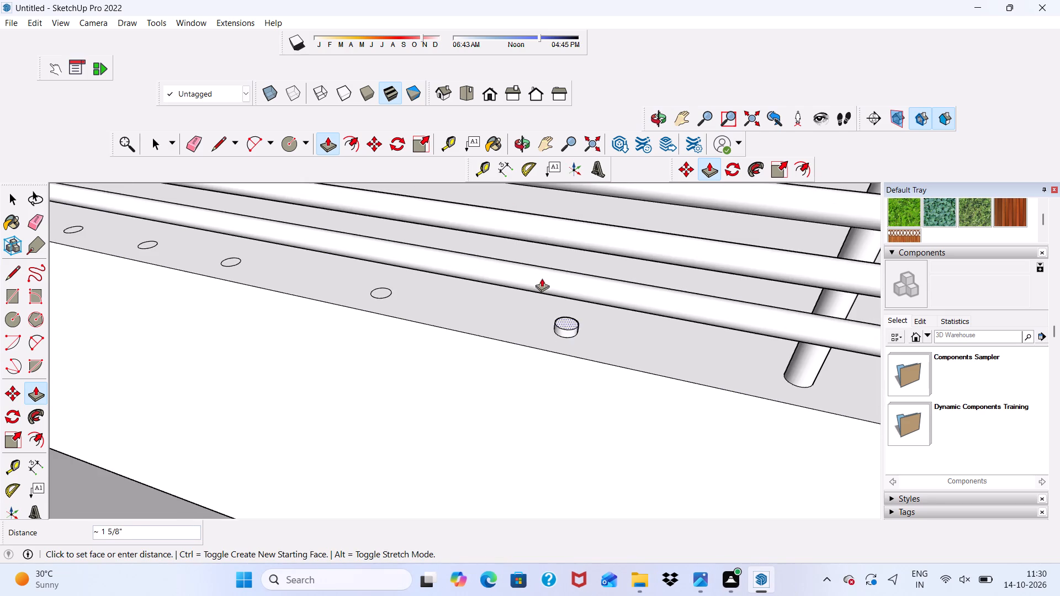
scroll(542, 278, down, 20)
scroll(542, 278, down, 3)
scroll(650, 236, up, 6)
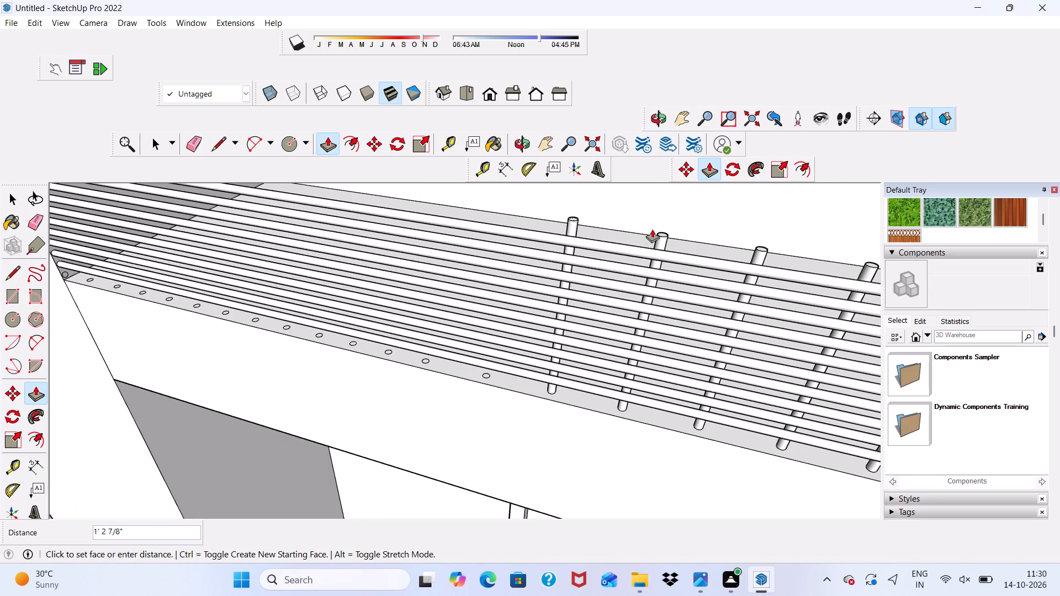
click(669, 232)
Push/Pull the nineteenth floor circle from the opposite pier up 1' 2 11/16", level with the neighbouring baluster's top.
scroll(460, 370, up, 7)
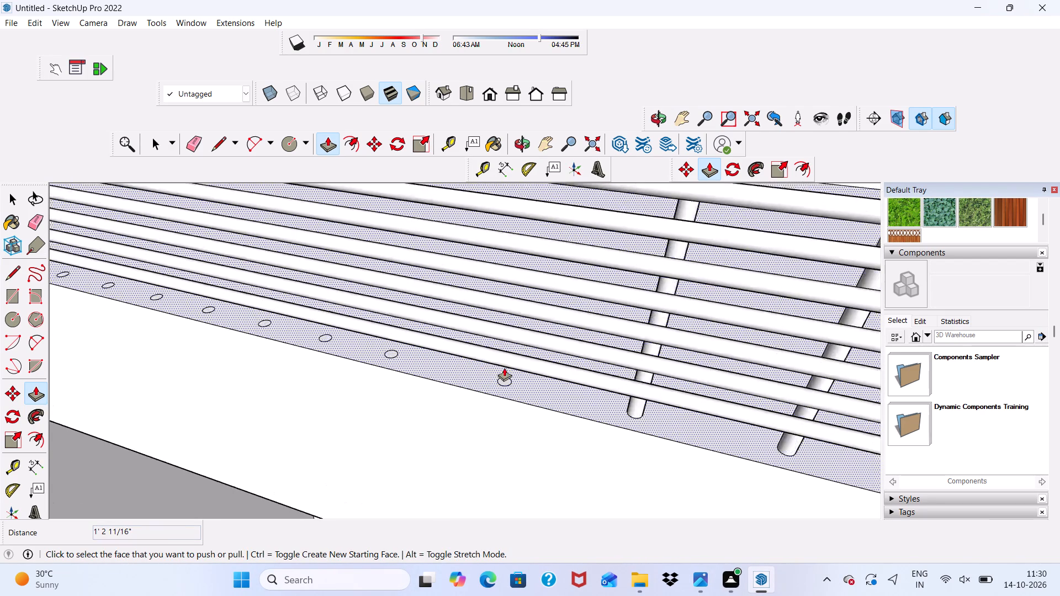
scroll(504, 368, up, 7)
click(506, 389)
scroll(497, 352, down, 7)
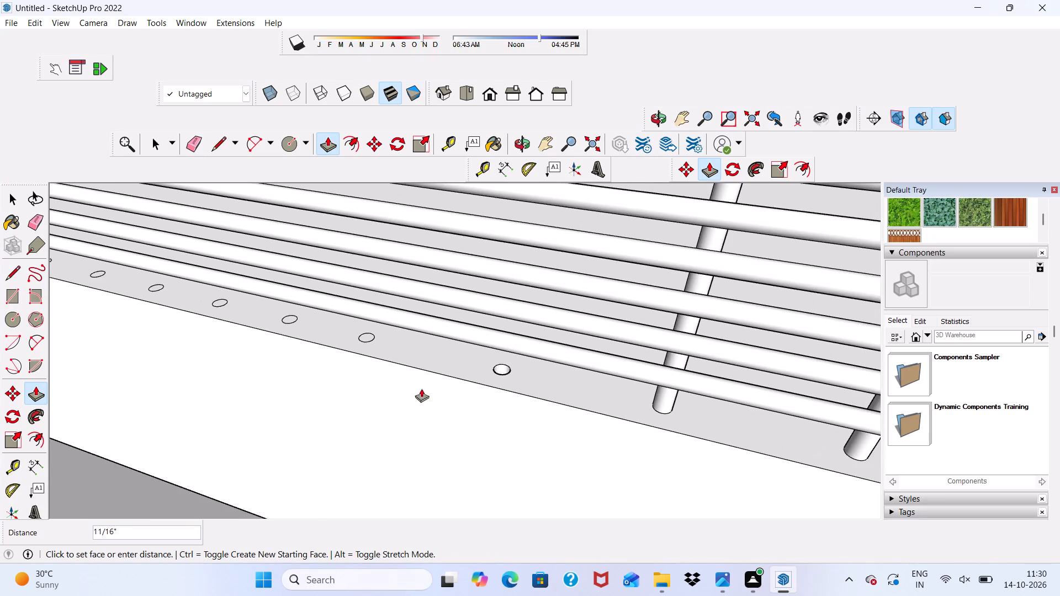
scroll(424, 390, down, 5)
scroll(459, 342, down, 9)
scroll(559, 205, up, 5)
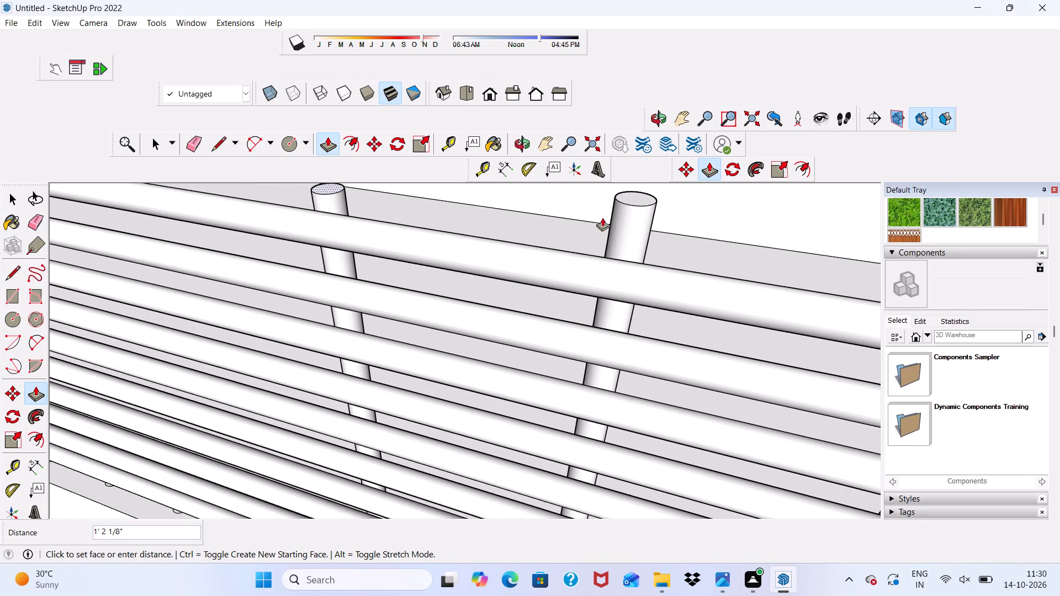
click(643, 203)
Push/Pull the twentieth floor circle from the opposite pier up 1' 2 11/16", level with the adjacent baluster's top.
scroll(502, 297, down, 12)
middle_drag(449, 365, 449, 380)
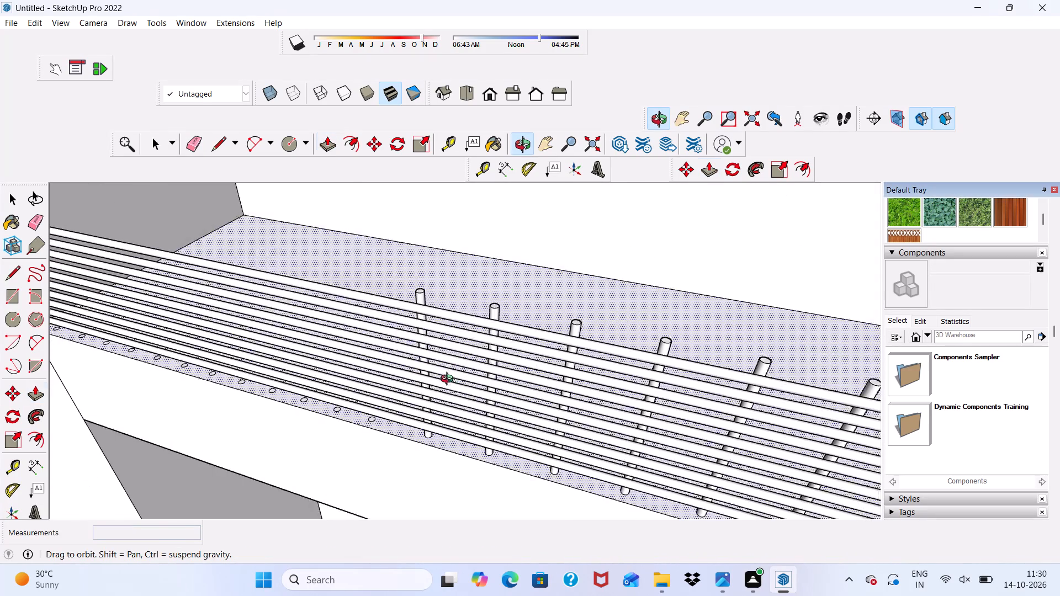
middle_drag(449, 380, 584, 340)
scroll(584, 341, down, 1)
scroll(447, 423, up, 12)
scroll(403, 437, up, 6)
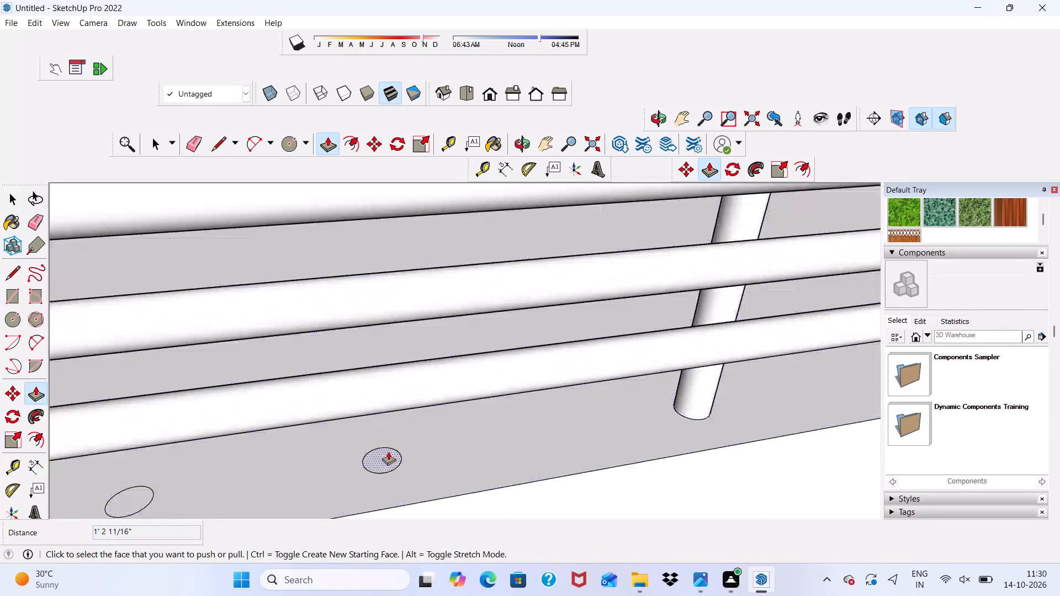
scroll(388, 451, up, 3)
click(380, 456)
scroll(378, 390, down, 20)
scroll(378, 390, down, 1)
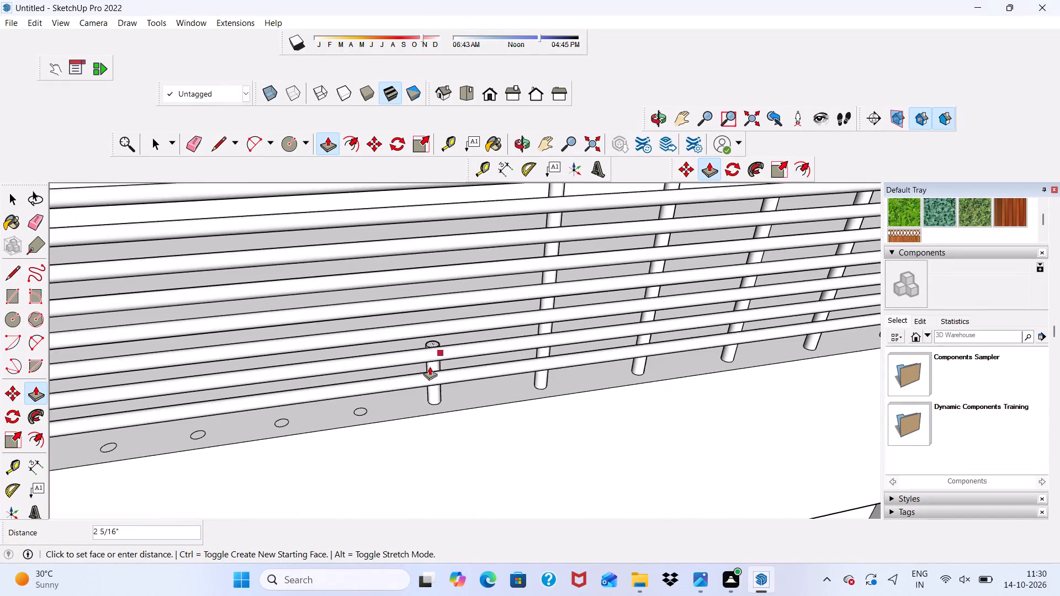
scroll(430, 366, down, 7)
scroll(512, 205, up, 5)
click(479, 263)
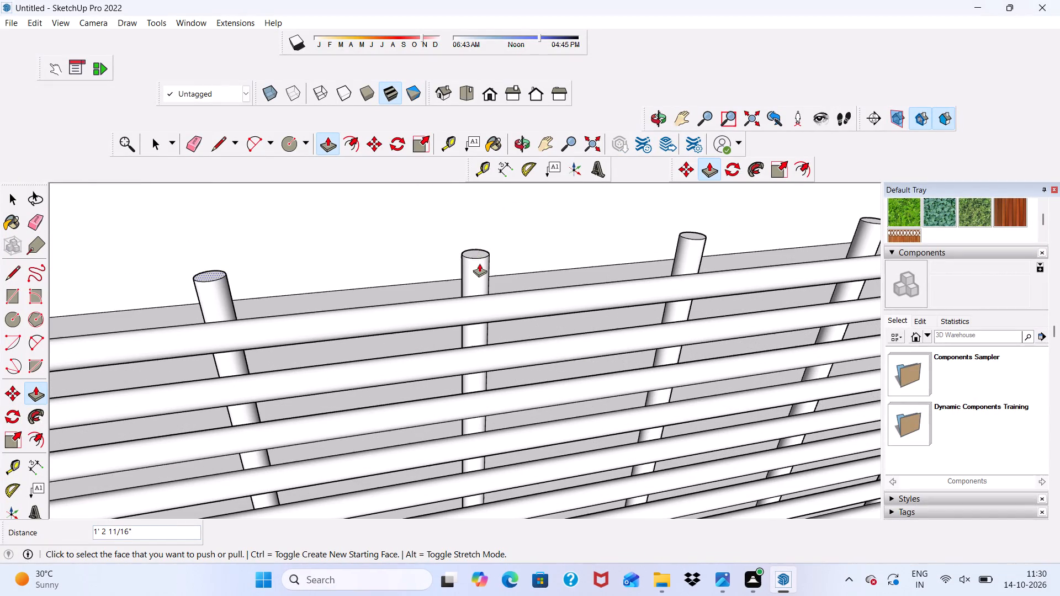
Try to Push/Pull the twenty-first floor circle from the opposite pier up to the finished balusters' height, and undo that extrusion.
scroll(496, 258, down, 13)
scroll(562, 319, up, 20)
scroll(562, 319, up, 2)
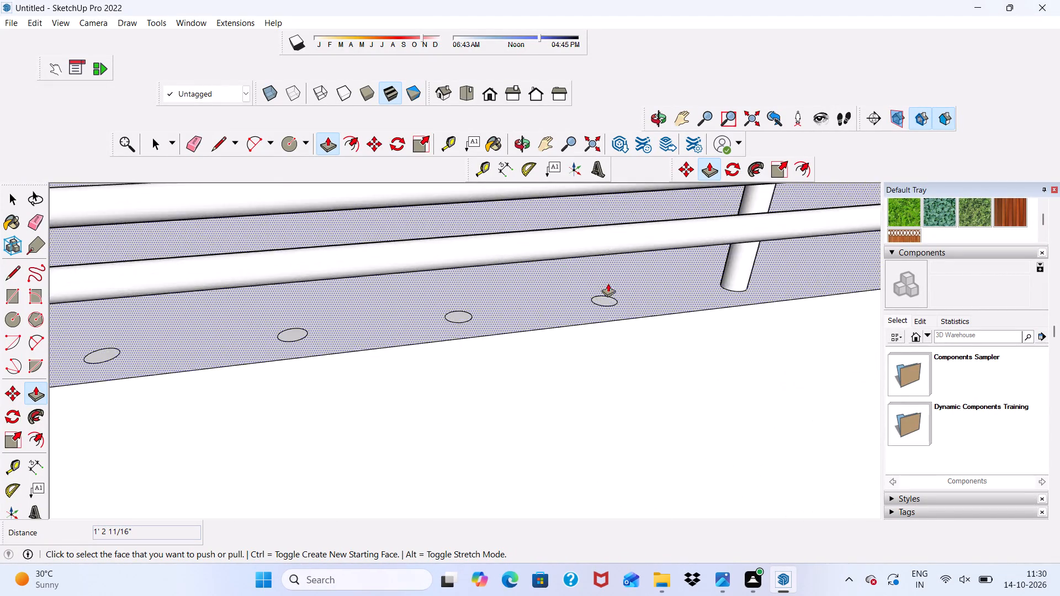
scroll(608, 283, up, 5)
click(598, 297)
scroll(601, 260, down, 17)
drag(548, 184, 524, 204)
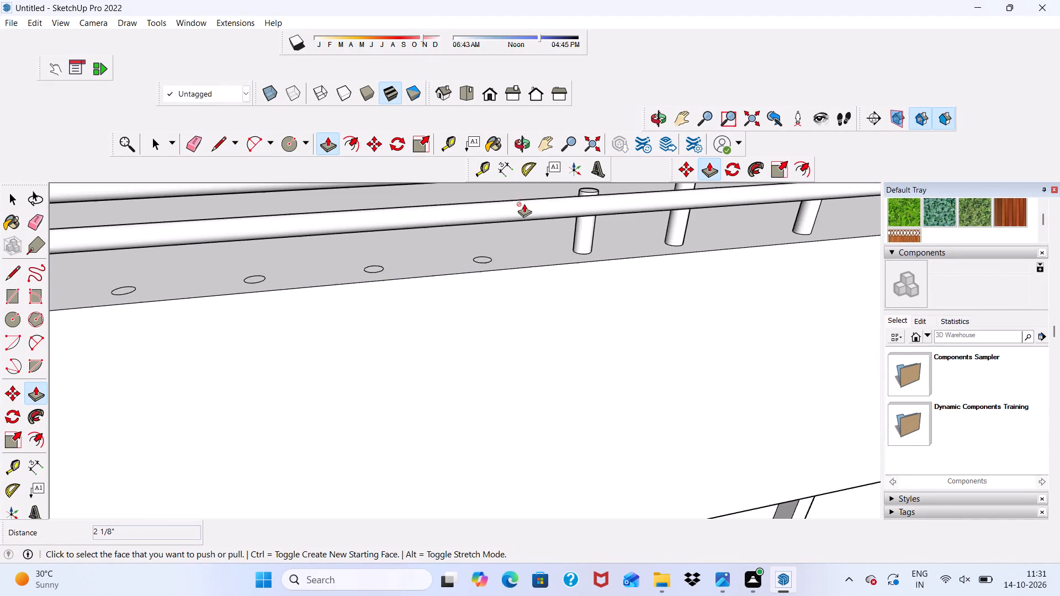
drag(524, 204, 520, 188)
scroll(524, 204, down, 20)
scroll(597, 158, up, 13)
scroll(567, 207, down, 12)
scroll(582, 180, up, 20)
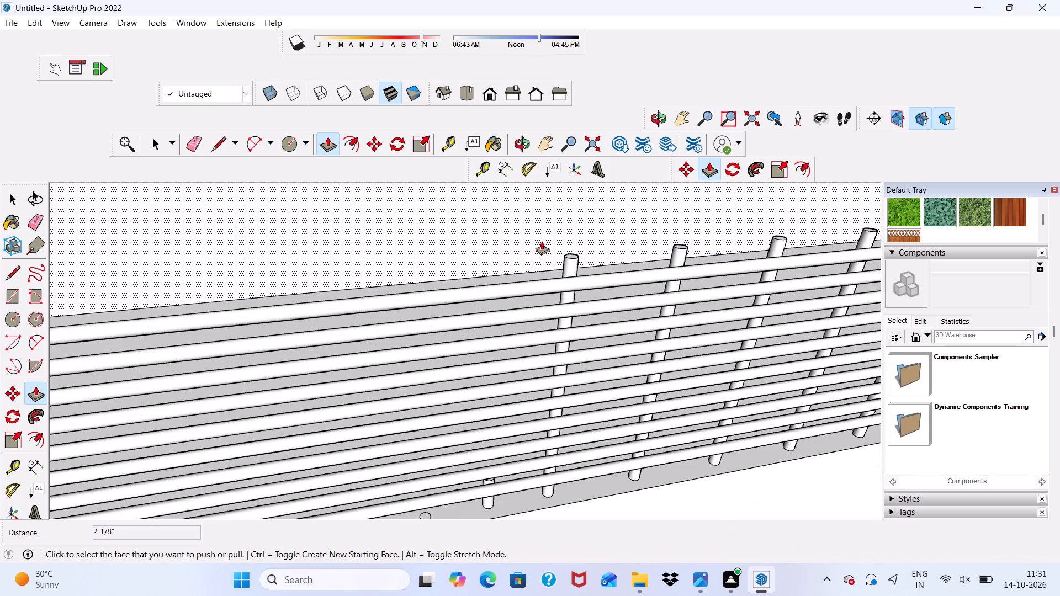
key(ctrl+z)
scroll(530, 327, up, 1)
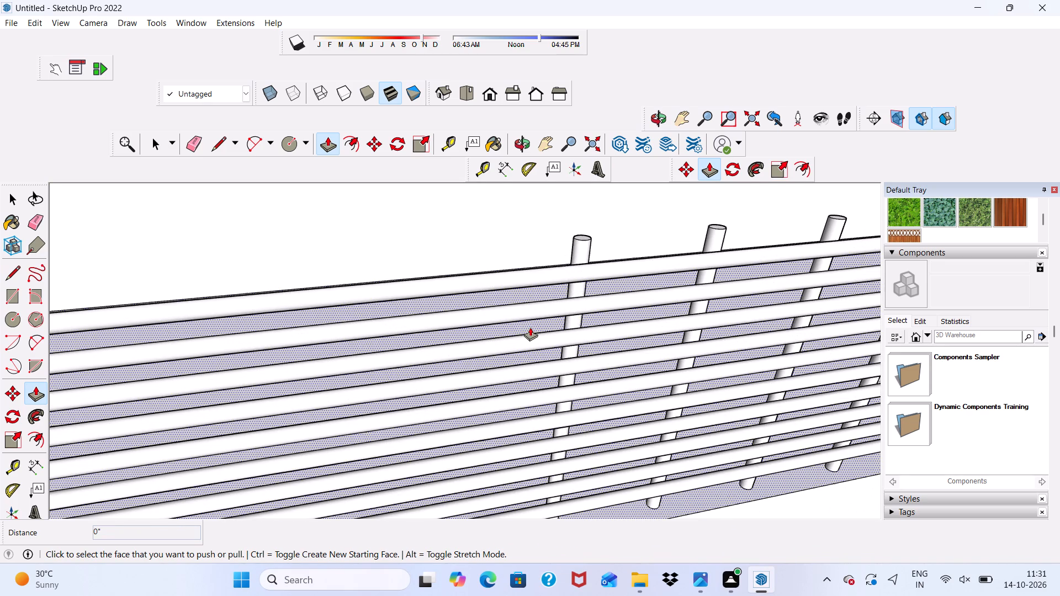
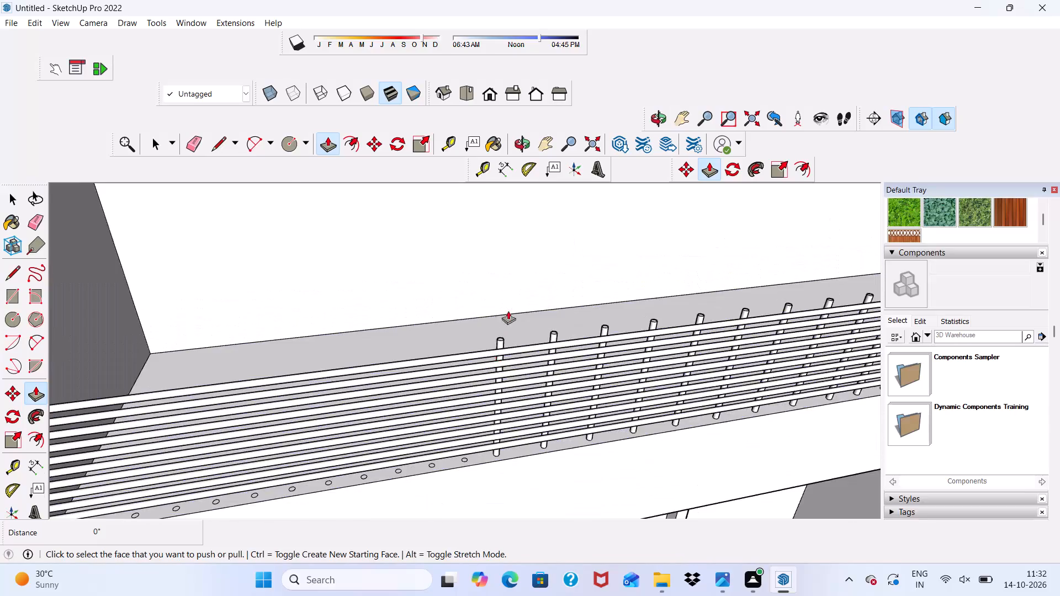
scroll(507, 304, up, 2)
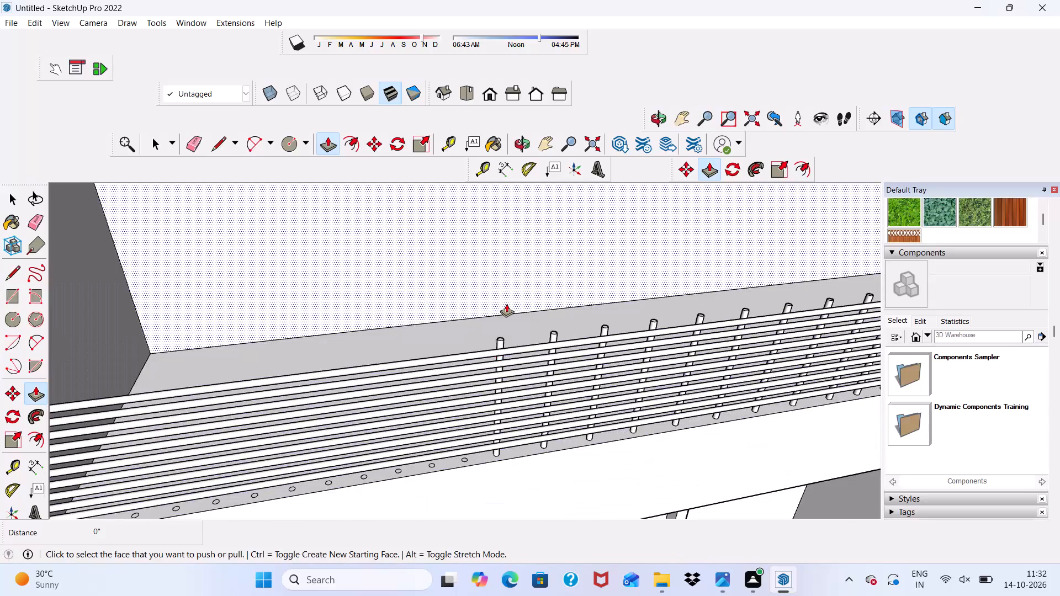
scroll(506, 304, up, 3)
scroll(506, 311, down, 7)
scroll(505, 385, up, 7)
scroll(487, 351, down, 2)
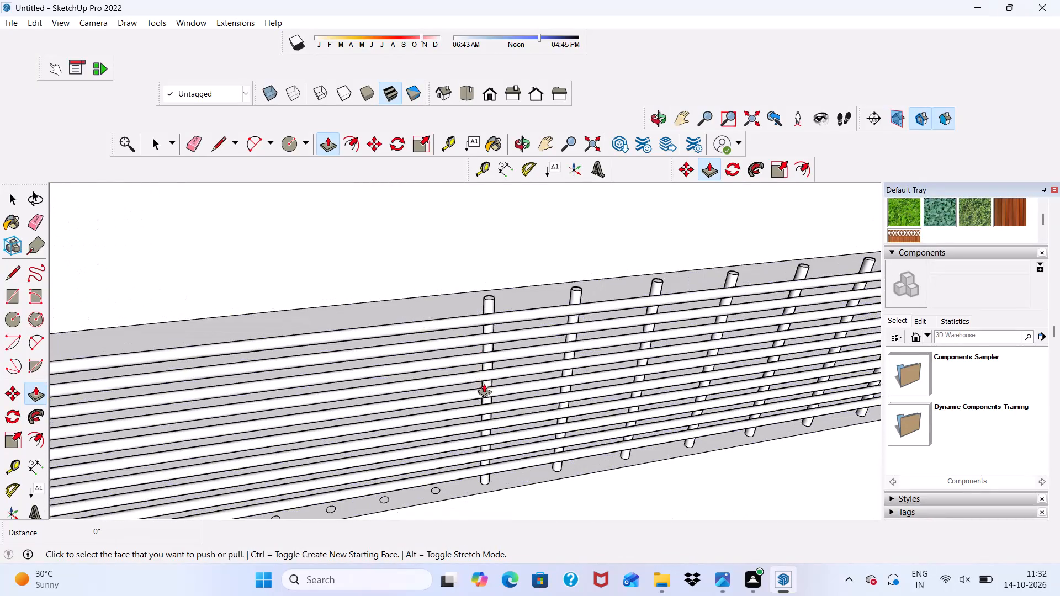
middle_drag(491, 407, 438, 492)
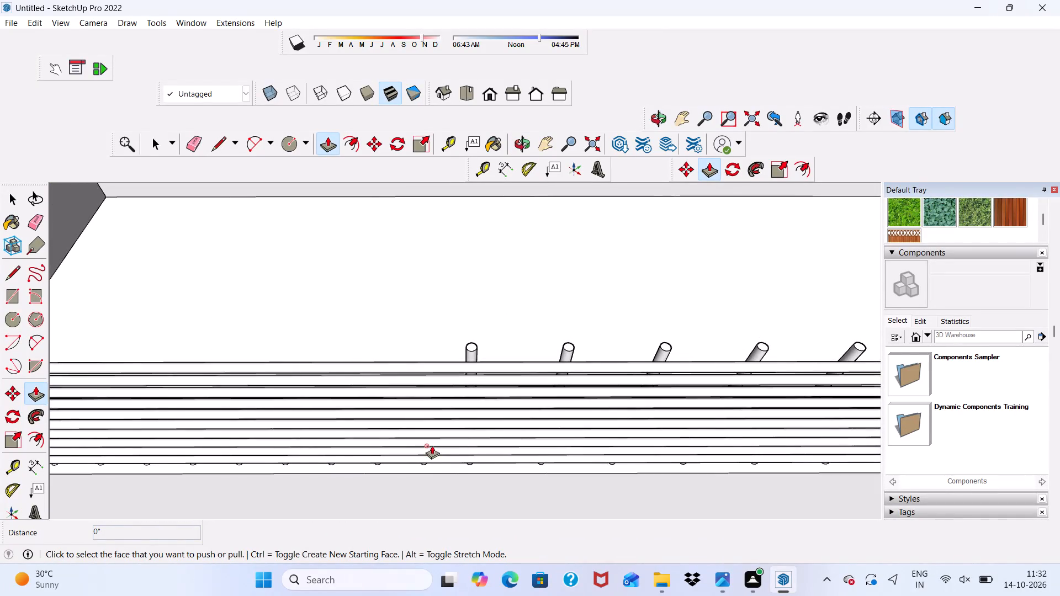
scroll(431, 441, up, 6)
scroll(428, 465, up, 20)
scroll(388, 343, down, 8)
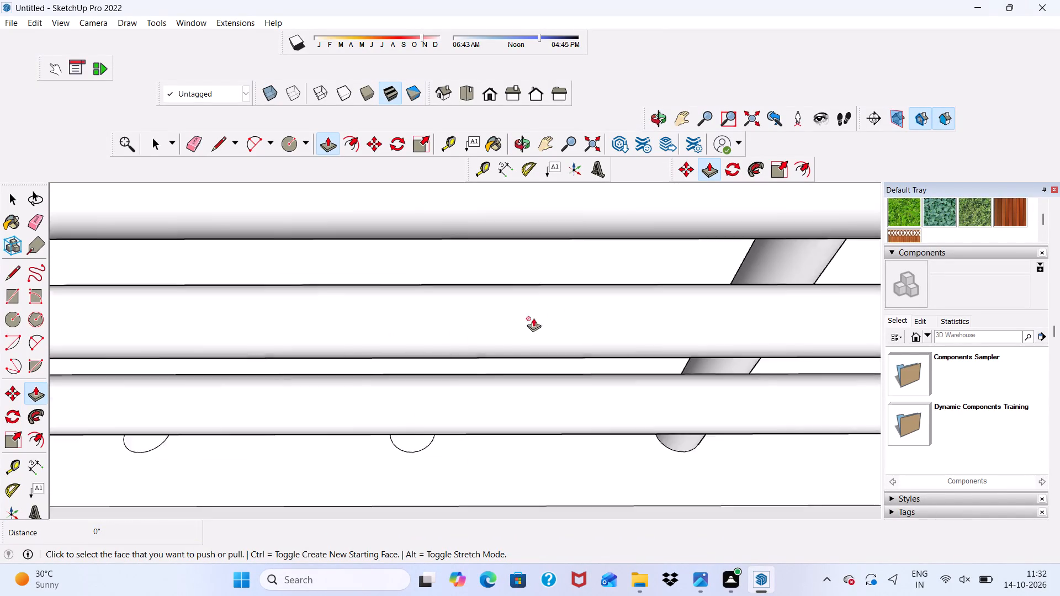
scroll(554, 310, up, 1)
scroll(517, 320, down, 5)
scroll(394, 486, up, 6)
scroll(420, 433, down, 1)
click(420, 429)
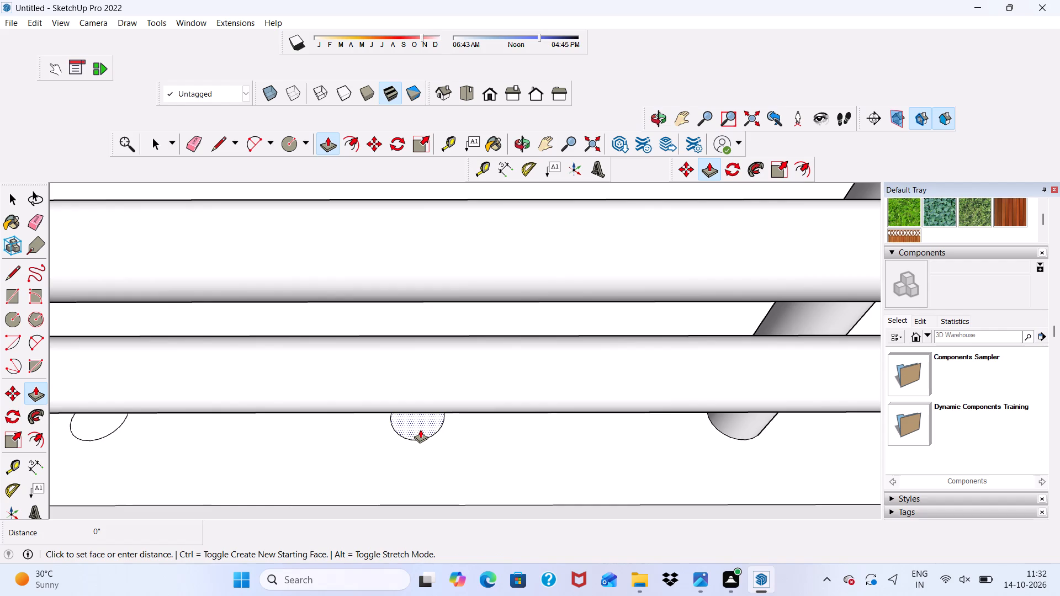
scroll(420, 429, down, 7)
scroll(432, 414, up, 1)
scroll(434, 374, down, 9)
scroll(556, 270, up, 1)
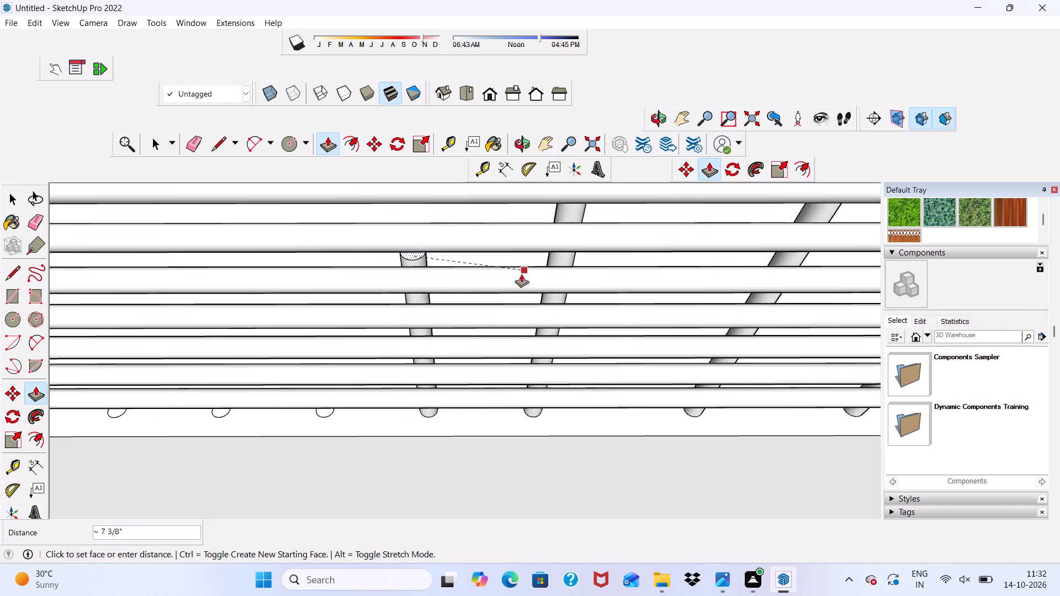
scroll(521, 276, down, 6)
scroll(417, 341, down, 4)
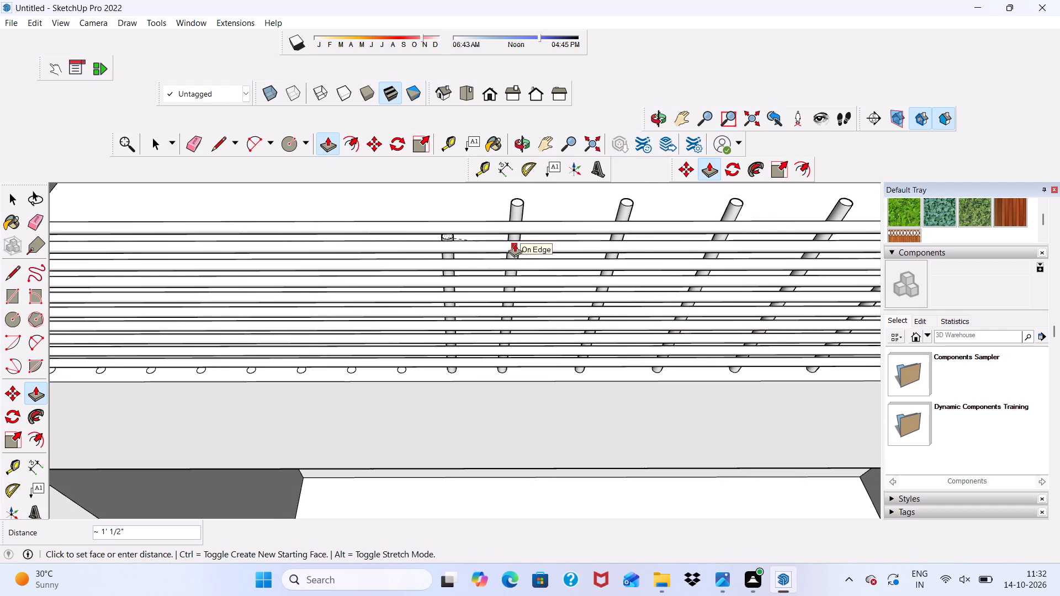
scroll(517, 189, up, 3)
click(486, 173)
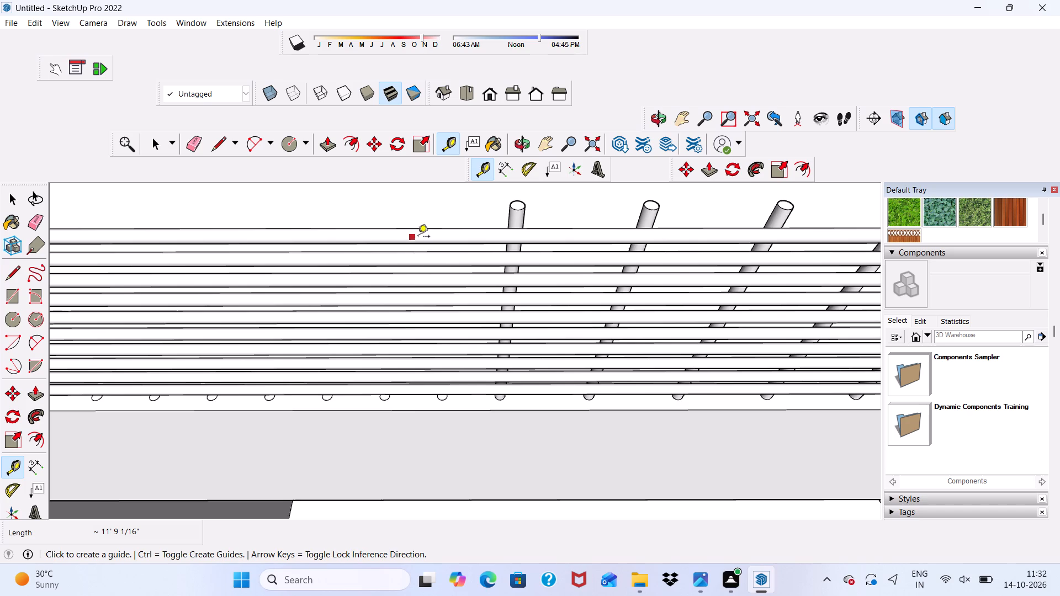
Push/Pull the twenty-first floor circle from the opposite pier up 1' 2 11/16", level with the adjacent baluster's top.
scroll(419, 409, up, 18)
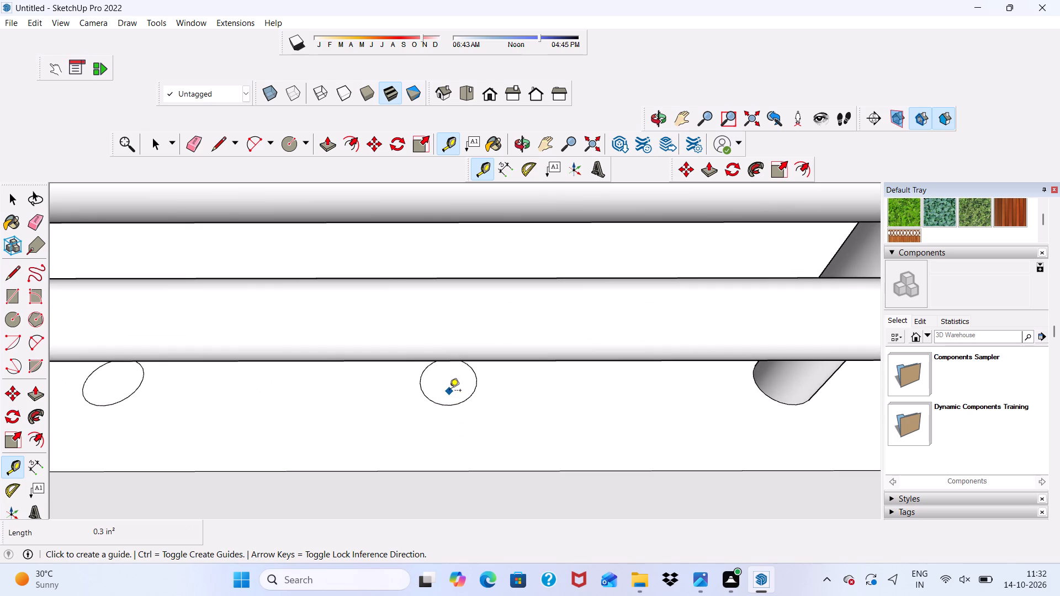
key(space)
scroll(449, 391, up, 1)
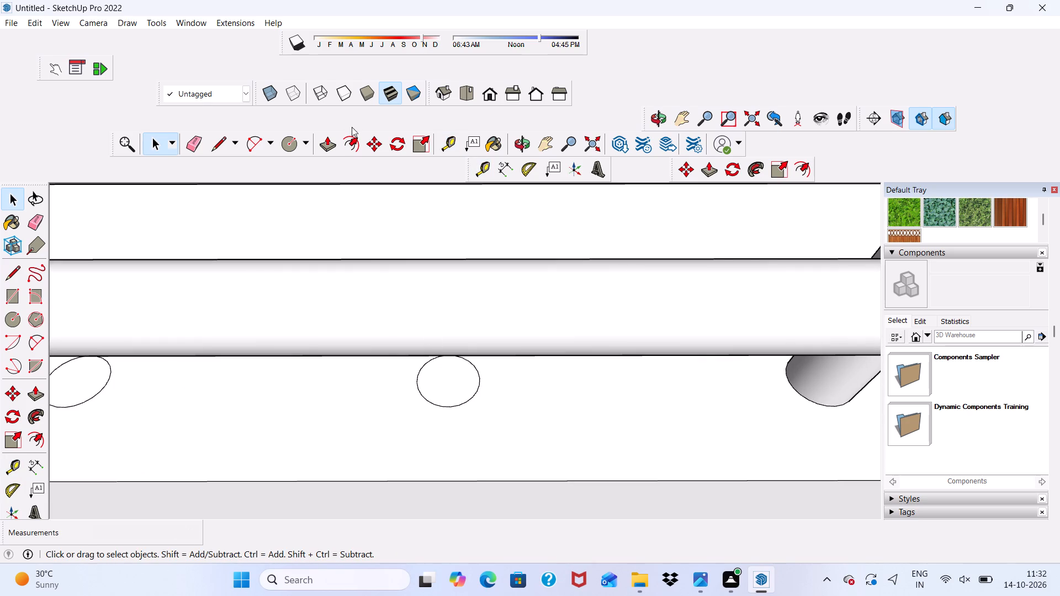
click(321, 137)
click(449, 384)
scroll(430, 314, down, 5)
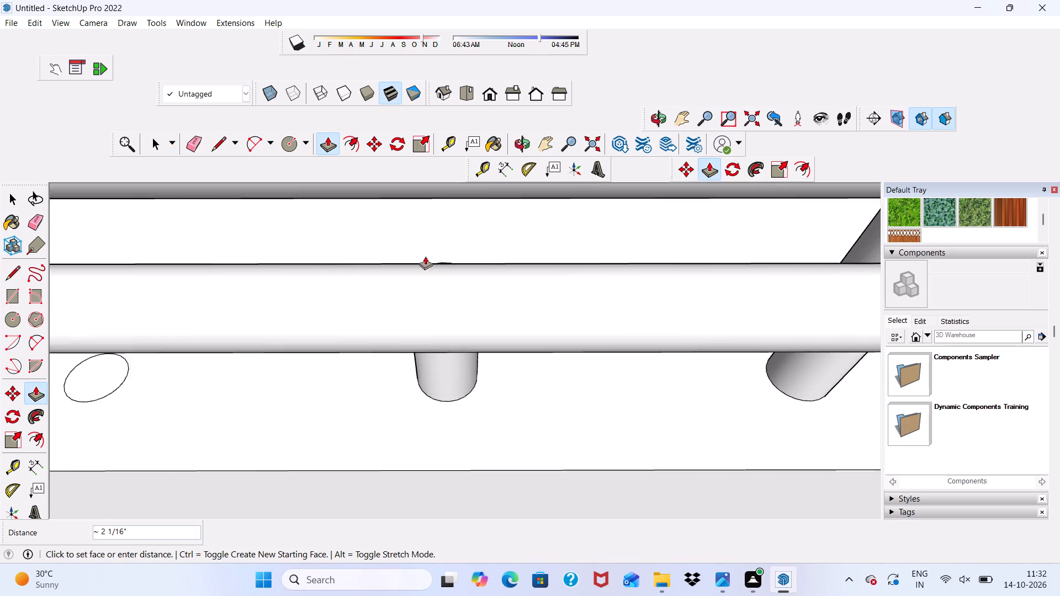
scroll(436, 238, down, 20)
scroll(436, 238, down, 6)
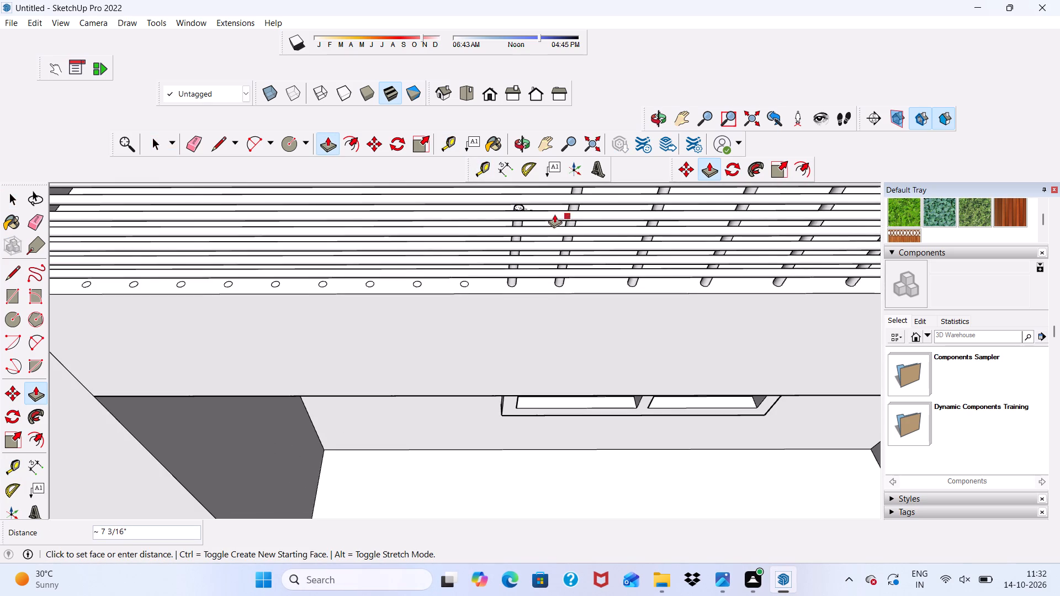
scroll(497, 236, down, 11)
scroll(526, 182, up, 8)
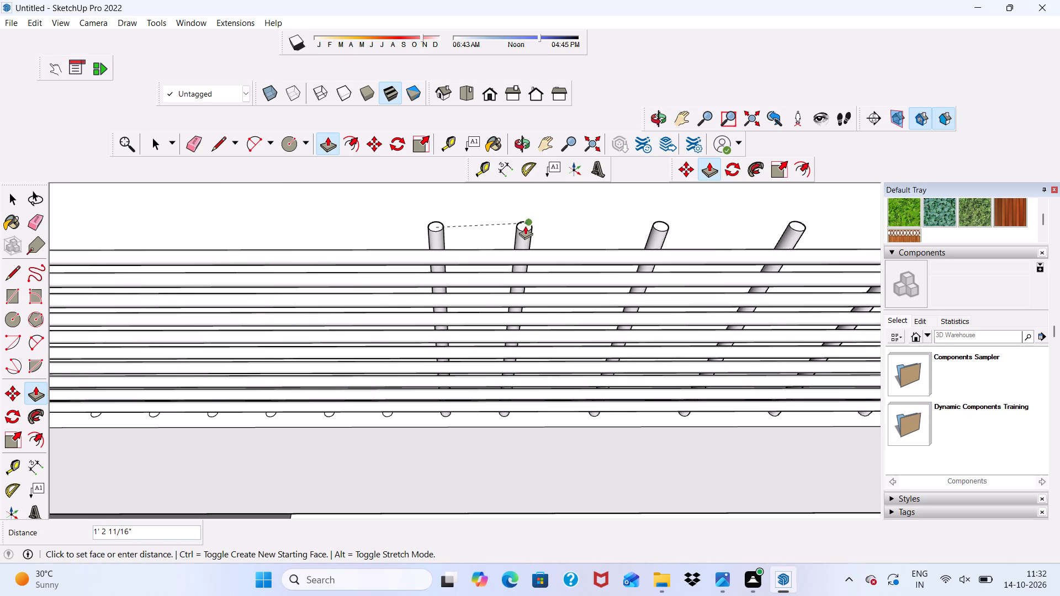
click(525, 226)
Push/Pull the twenty-second floor circle from the opposite pier up 1' 2 11/16" to match the neighbouring baluster's top.
scroll(537, 275, down, 4)
scroll(431, 388, up, 14)
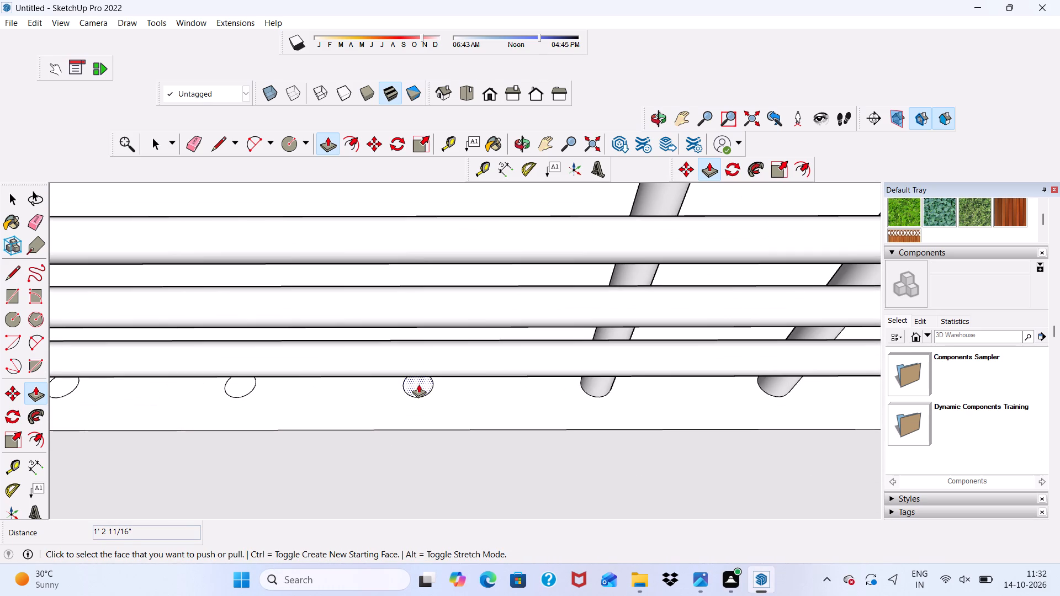
click(418, 384)
scroll(450, 248, down, 17)
scroll(680, 268, down, 5)
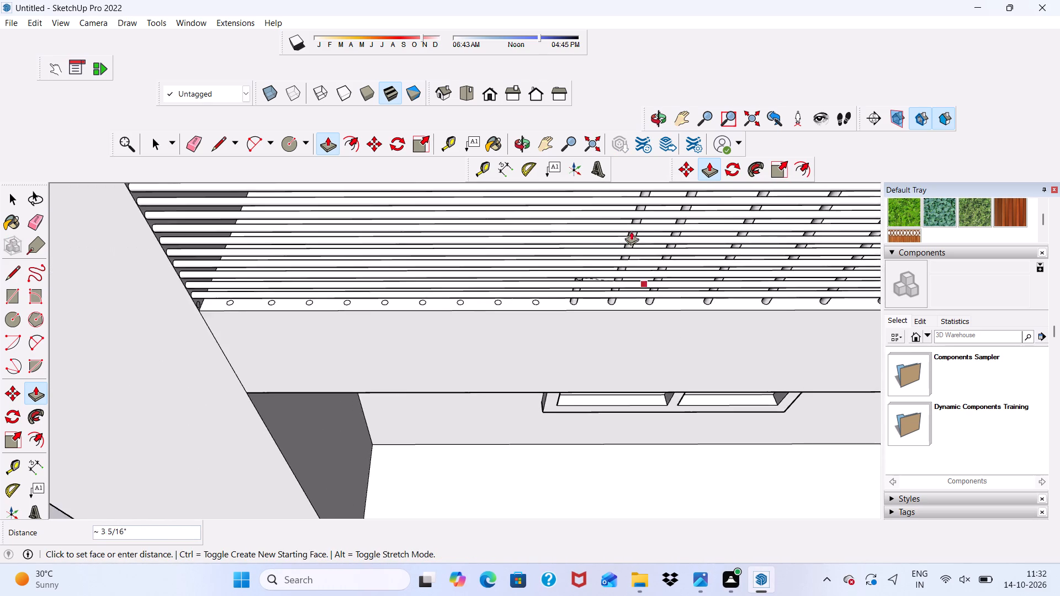
scroll(628, 198, up, 3)
scroll(628, 217, down, 9)
scroll(644, 216, up, 5)
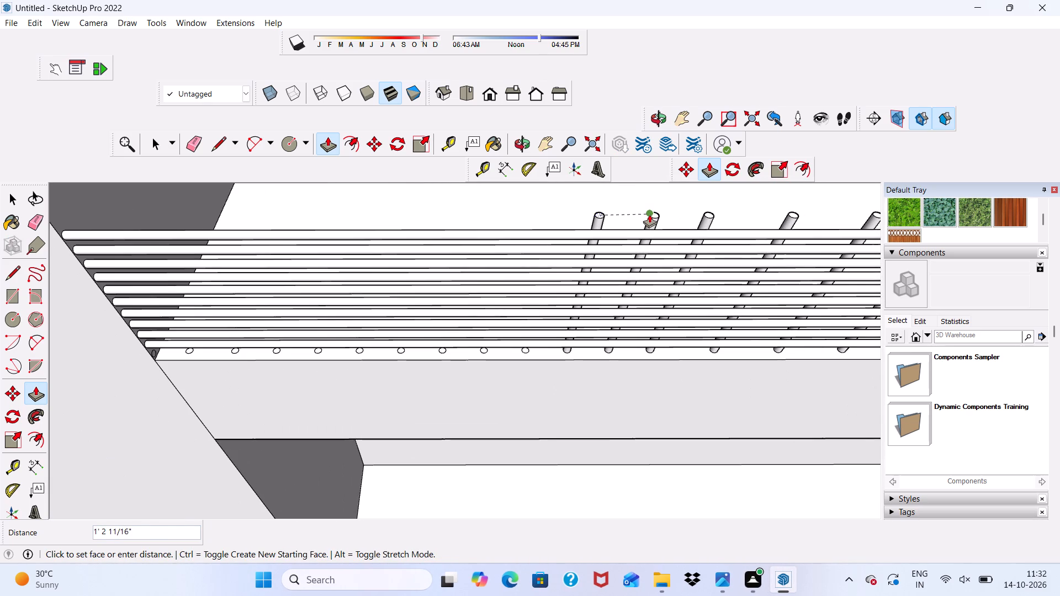
click(649, 214)
Push/Pull the twenty-third floor circle from the opposite pier up 1' 2 11/16" to the finished balusters' height.
scroll(563, 315, up, 13)
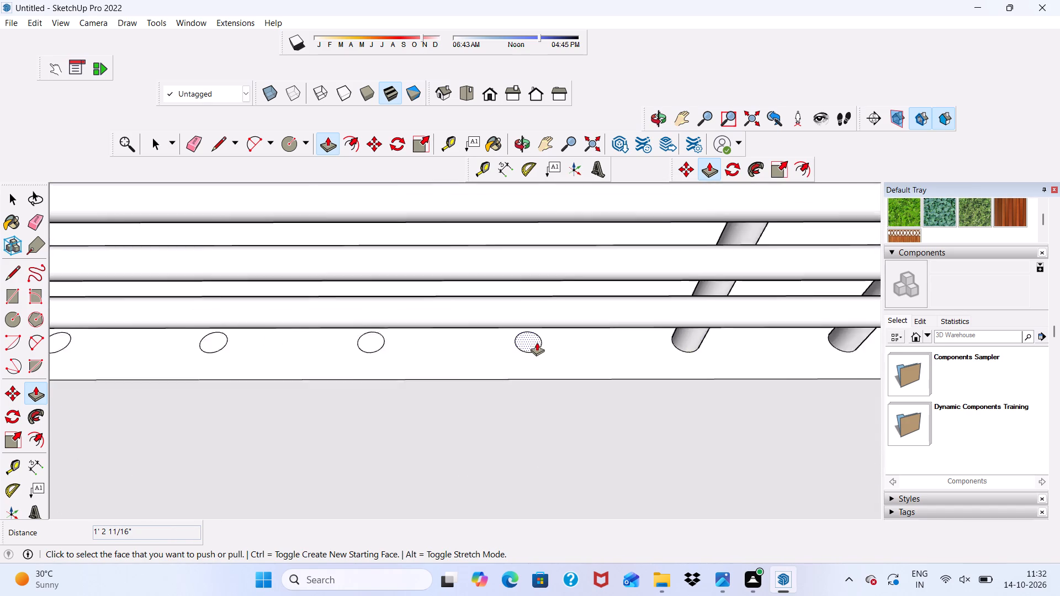
scroll(537, 342, up, 1)
click(527, 336)
scroll(528, 247, down, 15)
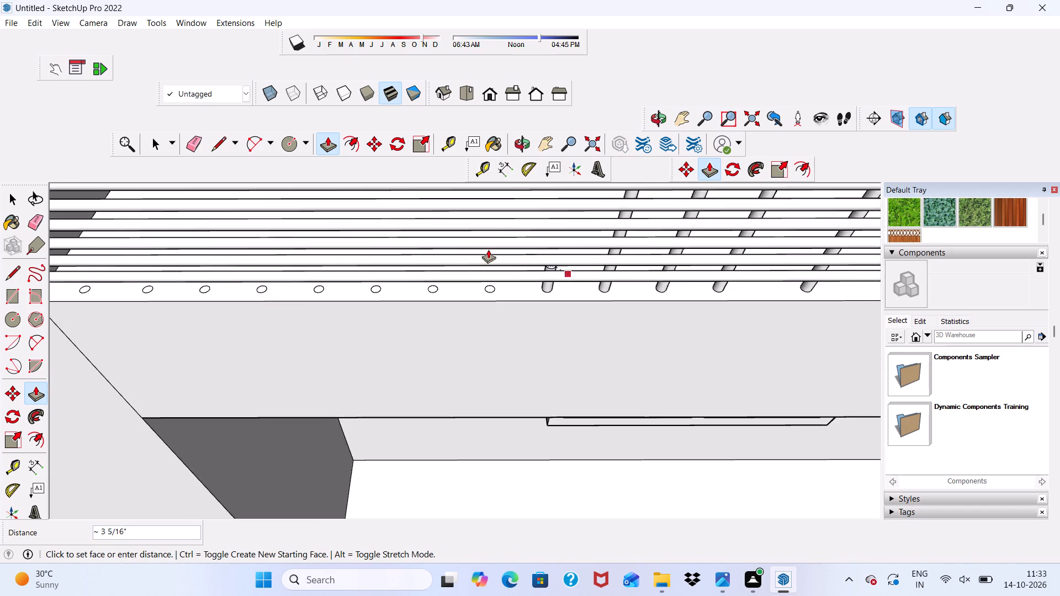
scroll(488, 249, down, 12)
scroll(547, 191, up, 6)
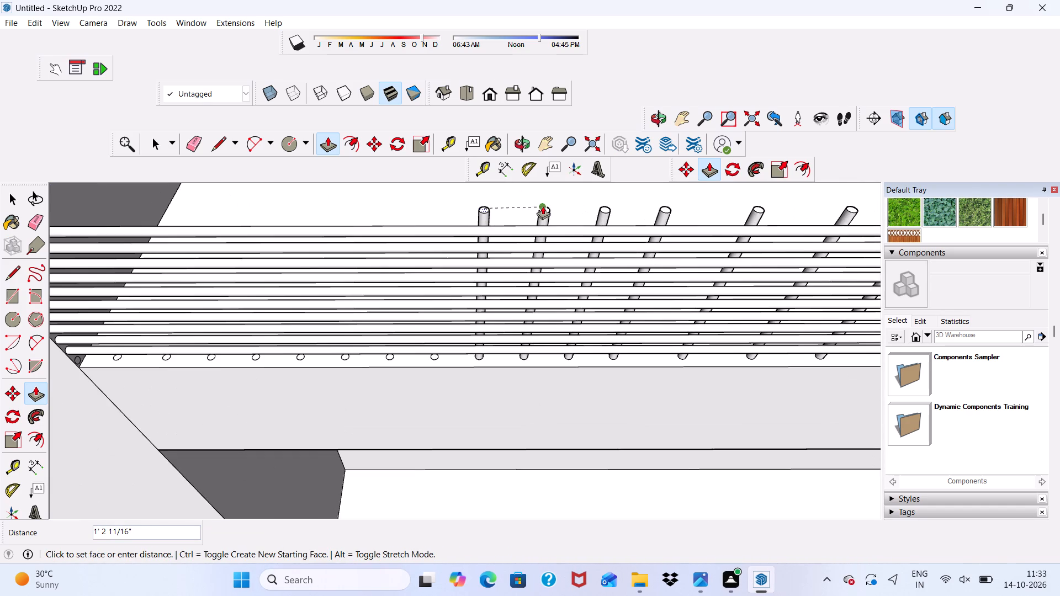
click(543, 206)
Push/Pull the twenty-fourth floor circle from the opposite pier up 1' 2 11/16", level with the finished balusters' tops.
scroll(504, 284, down, 1)
scroll(490, 308, up, 16)
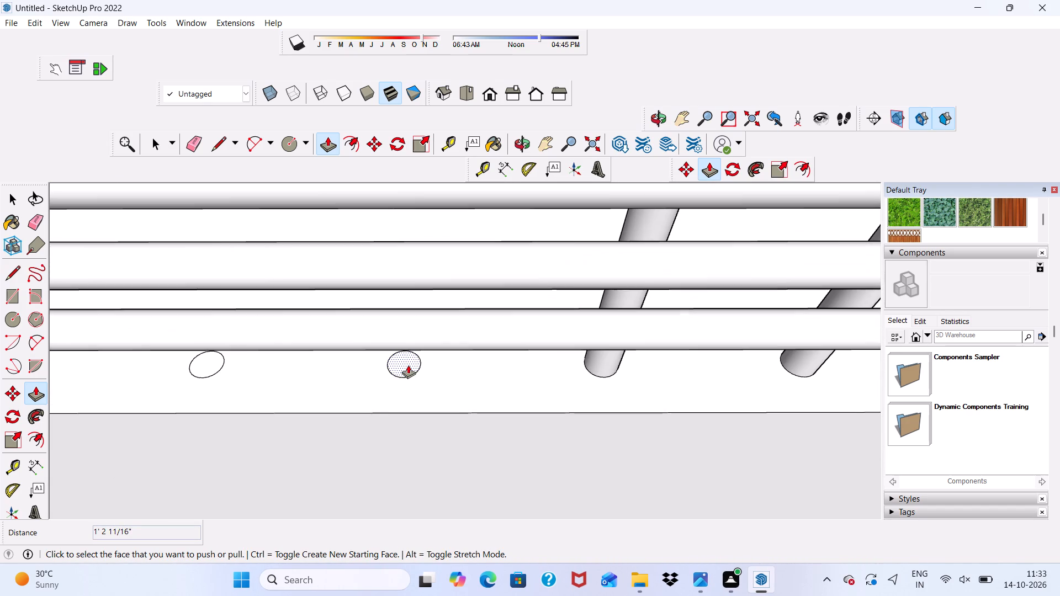
click(409, 363)
scroll(388, 340, down, 20)
scroll(388, 340, down, 2)
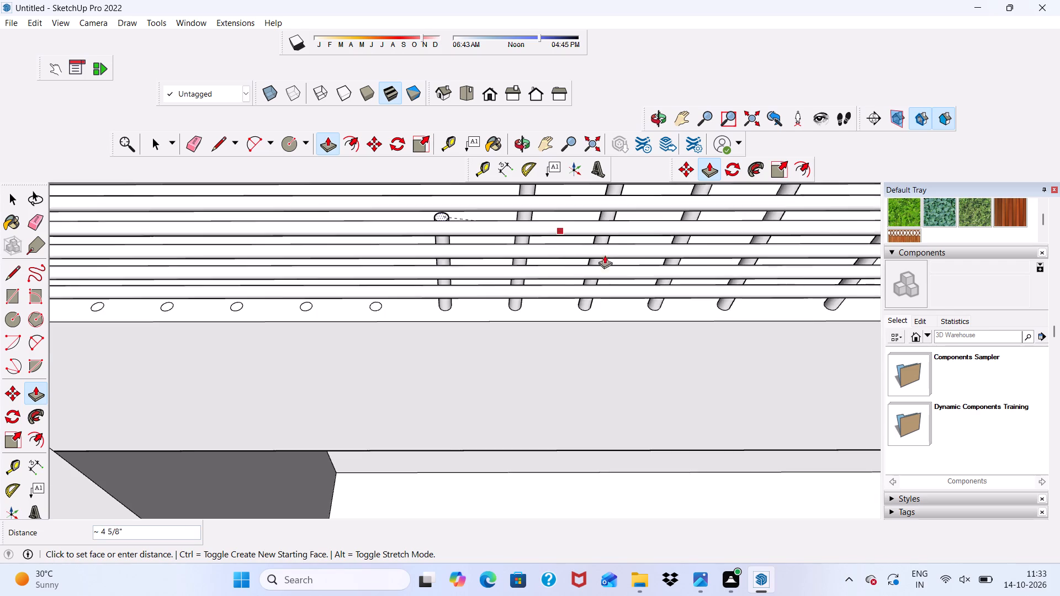
scroll(605, 255, down, 6)
scroll(545, 177, up, 11)
scroll(550, 188, down, 2)
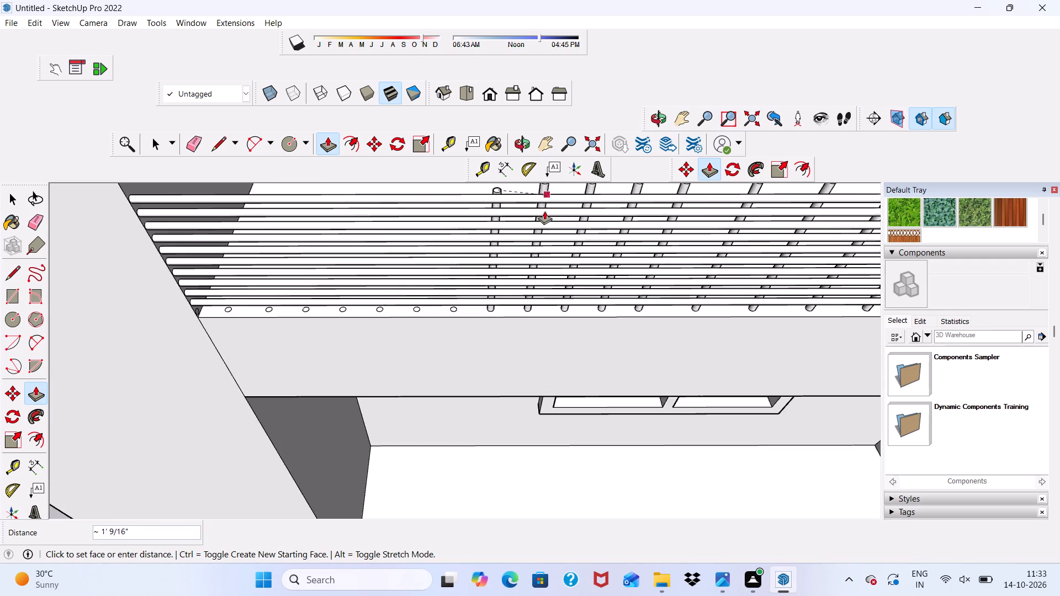
scroll(535, 217, down, 6)
middle_drag(528, 265, 410, 290)
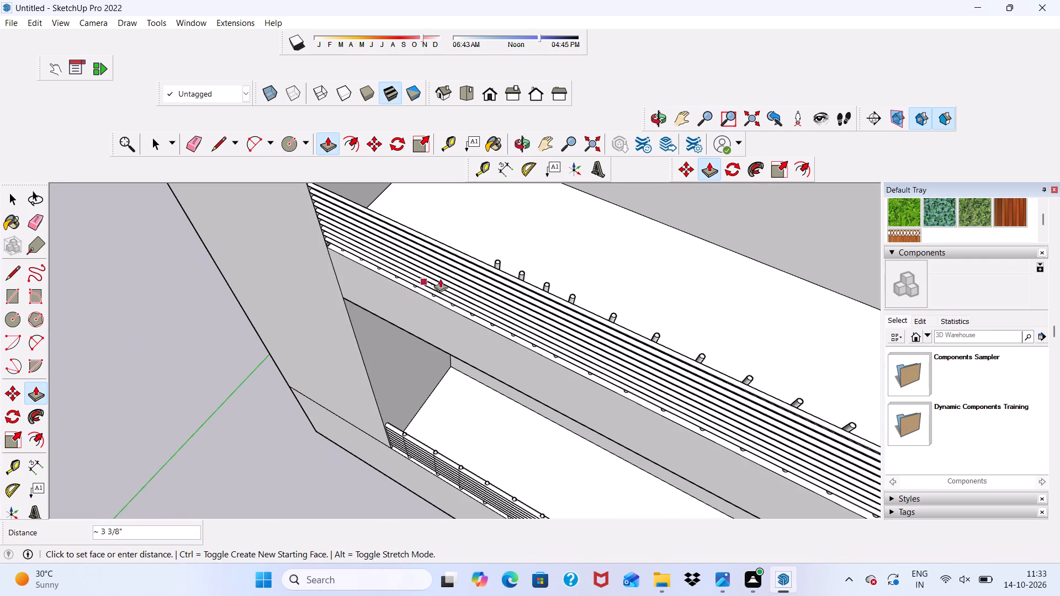
scroll(473, 265, up, 8)
click(506, 272)
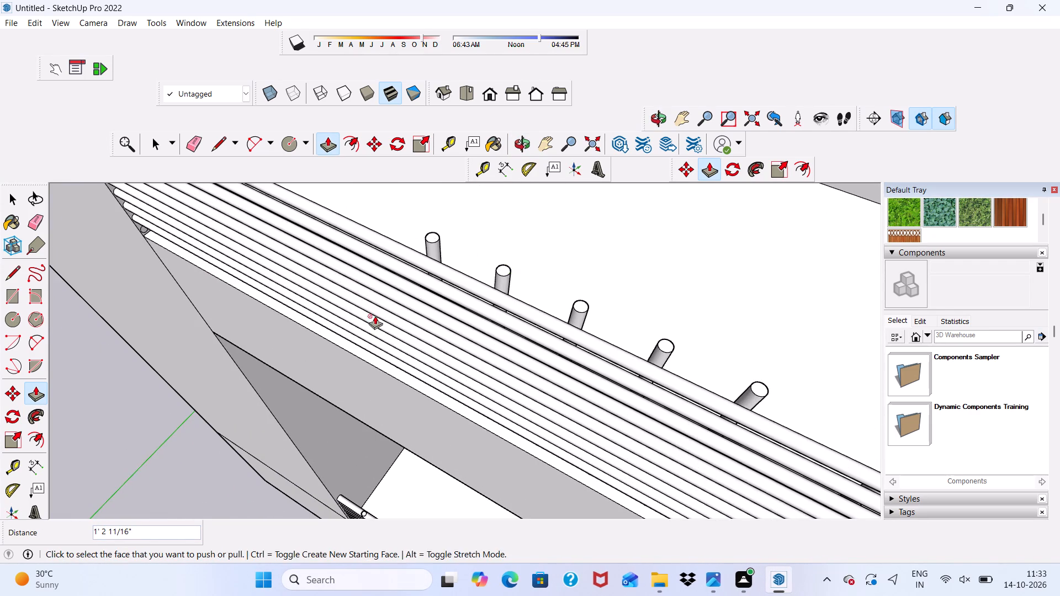
Push/Pull the twenty-fifth floor circle from the opposite pier up 1' 2 11/16", level with the adjacent baluster's top.
middle_drag(375, 316, 528, 230)
scroll(447, 375, up, 4)
scroll(406, 408, up, 10)
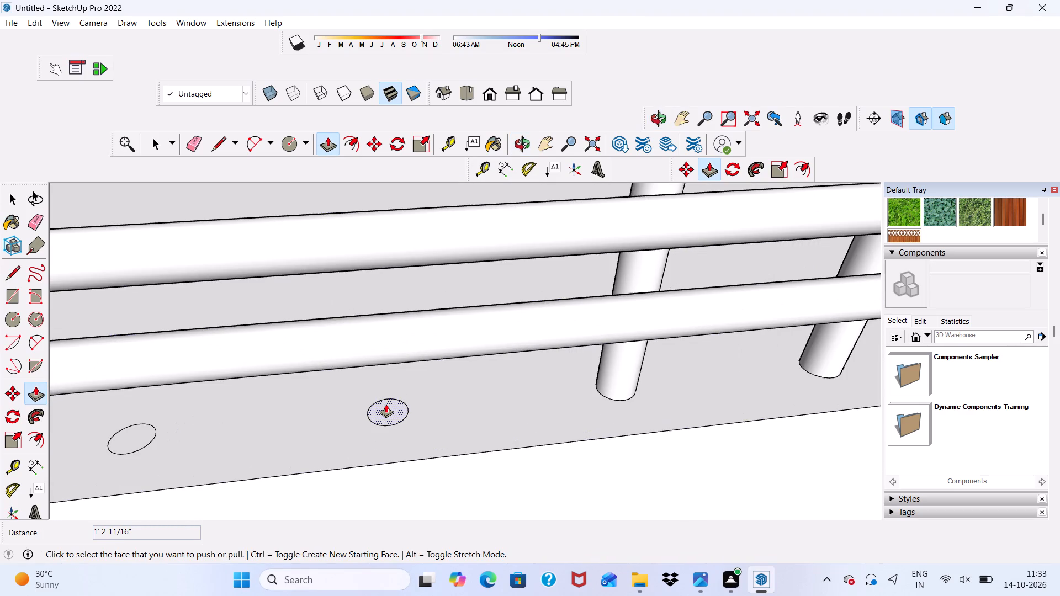
click(386, 404)
scroll(383, 380, down, 20)
scroll(383, 380, down, 9)
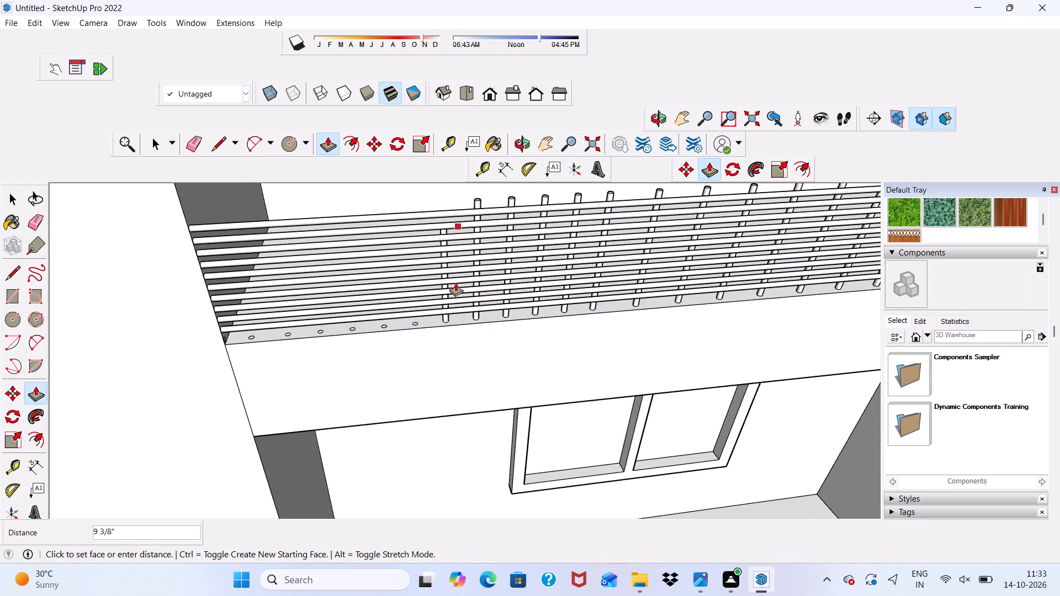
scroll(455, 283, down, 2)
scroll(479, 179, up, 9)
click(480, 220)
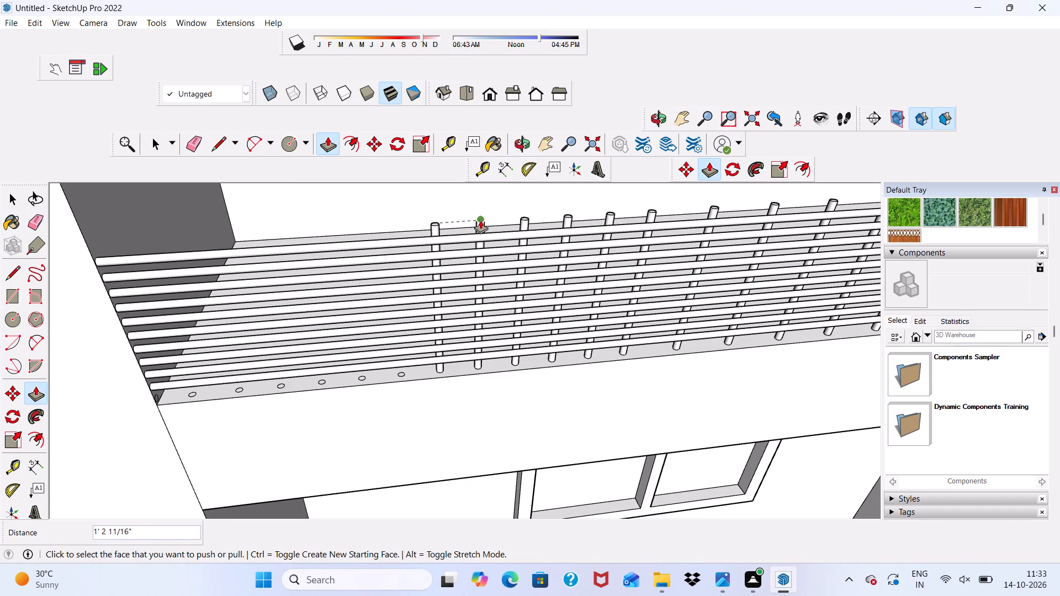
Push/Pull the twenty-sixth floor circle from the opposite pier up 1' 2 11/16" to the neighbouring baluster's height.
scroll(411, 400, up, 5)
scroll(417, 326, up, 5)
scroll(380, 387, up, 5)
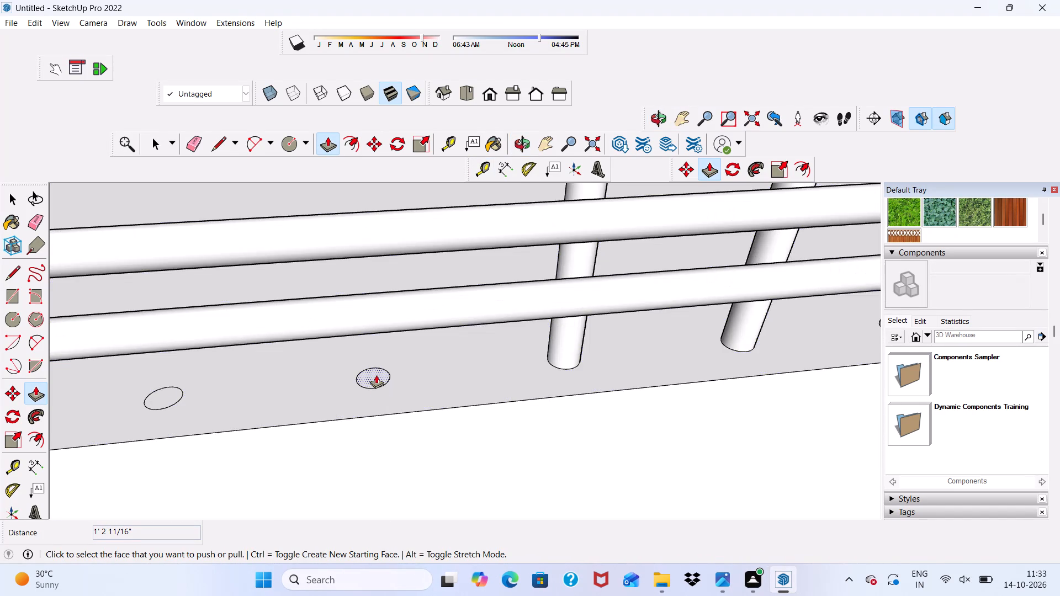
click(376, 375)
scroll(377, 359, down, 20)
scroll(377, 359, down, 7)
scroll(451, 227, up, 2)
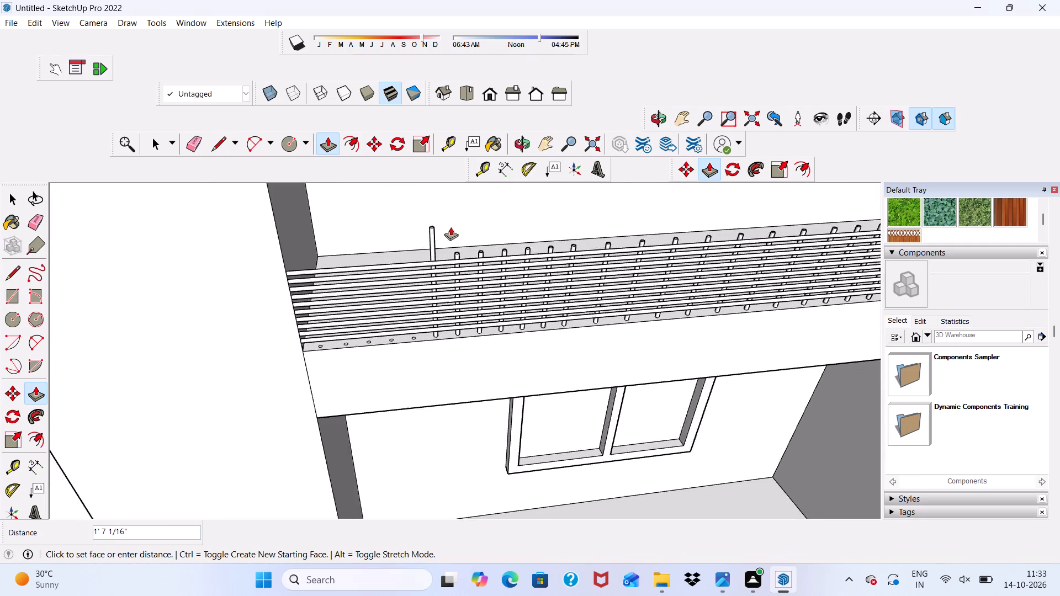
scroll(451, 227, up, 4)
click(464, 284)
Push/Pull the twenty-seventh floor circle from the opposite pier up 1' 2 11/16", level with the neighbouring baluster's top.
scroll(433, 294, down, 6)
middle_drag(474, 323, 454, 252)
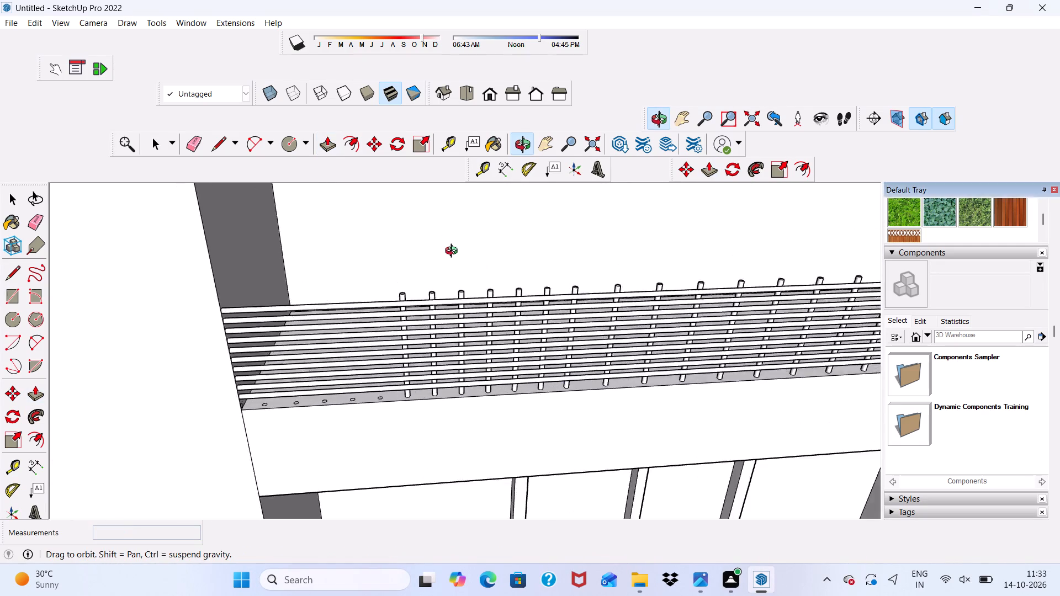
middle_drag(454, 252, 270, 291)
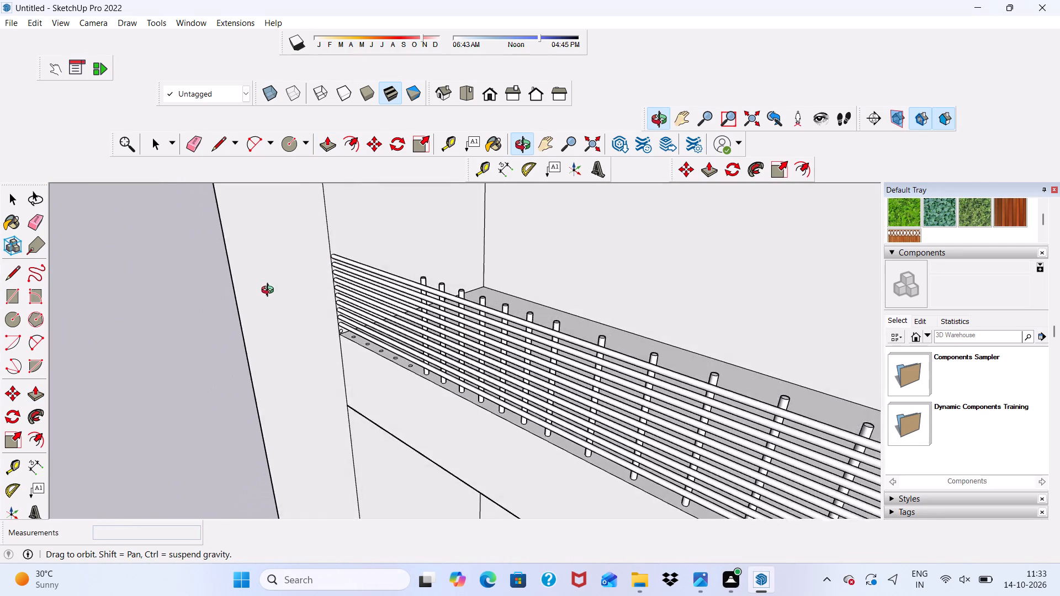
middle_drag(270, 291, 281, 347)
scroll(381, 343, up, 18)
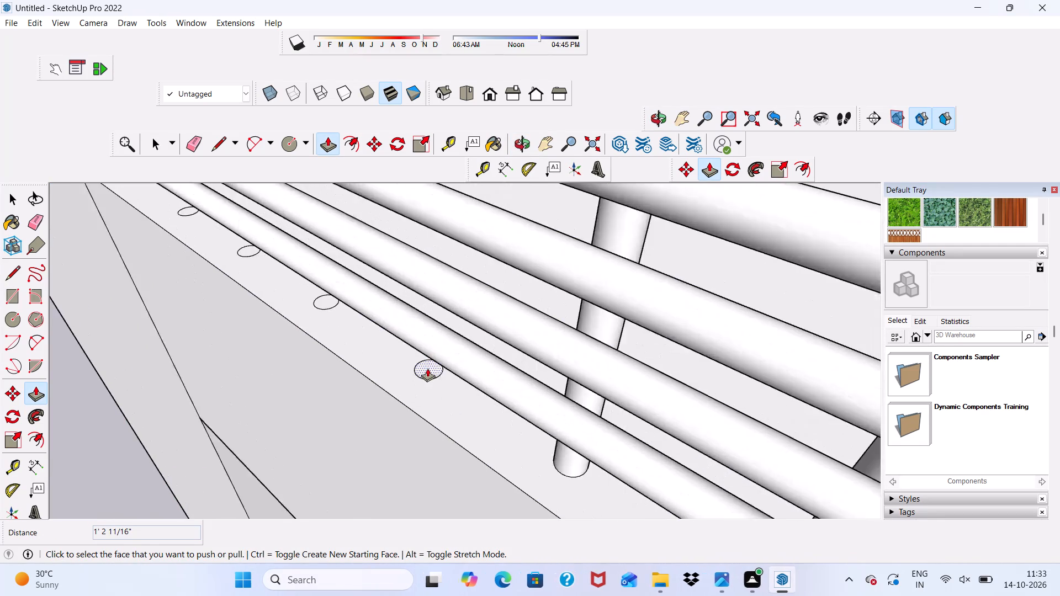
scroll(427, 368, up, 6)
click(427, 362)
scroll(426, 261, down, 3)
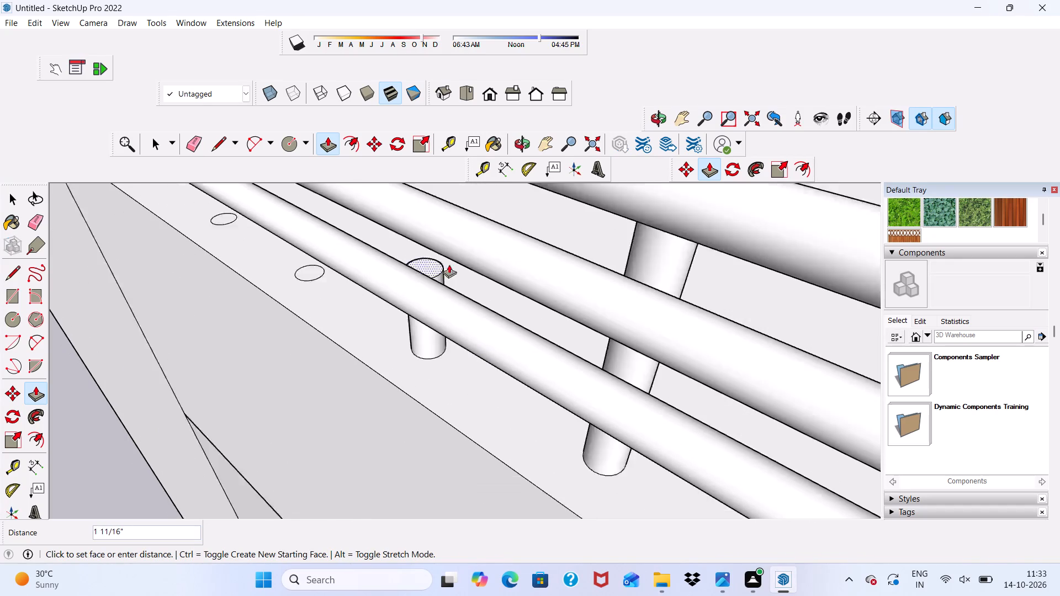
scroll(449, 264, down, 8)
middle_drag(407, 273, 640, 215)
scroll(379, 285, down, 4)
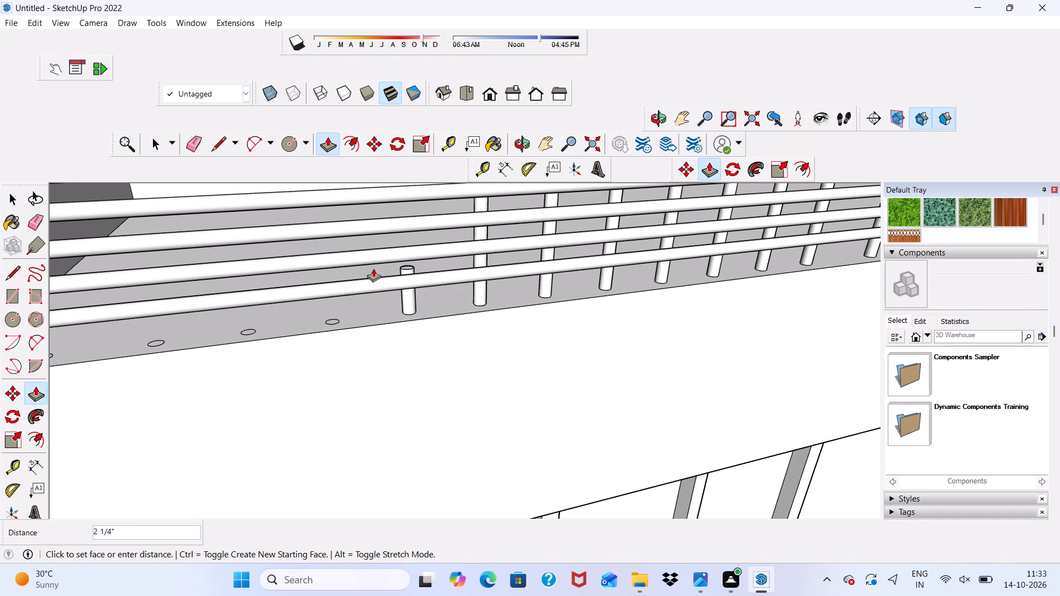
scroll(314, 255, down, 5)
scroll(207, 235, down, 11)
scroll(327, 220, down, 6)
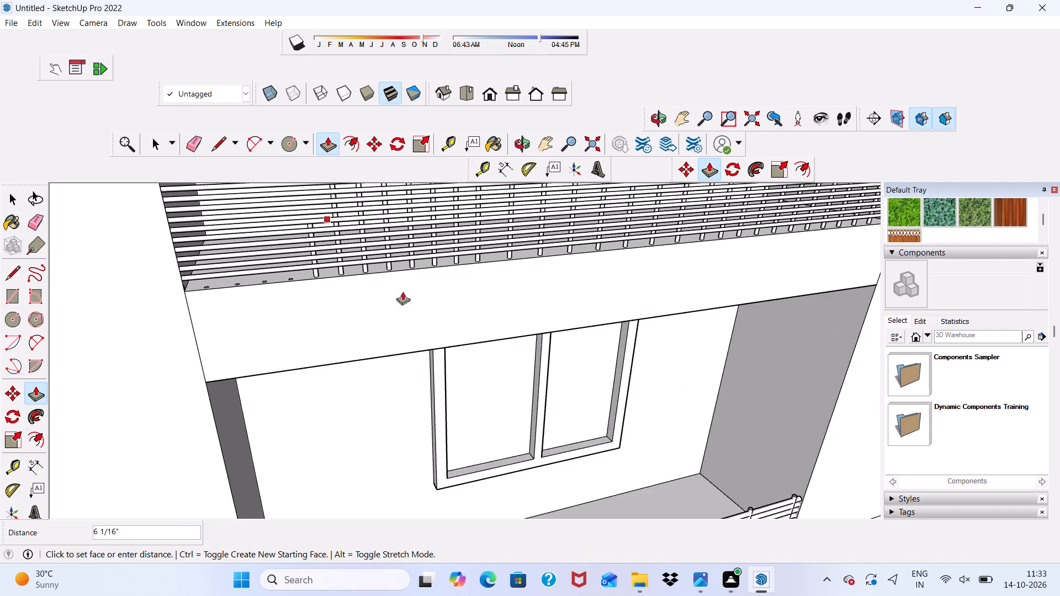
scroll(326, 209, up, 4)
scroll(322, 190, down, 1)
scroll(349, 207, up, 5)
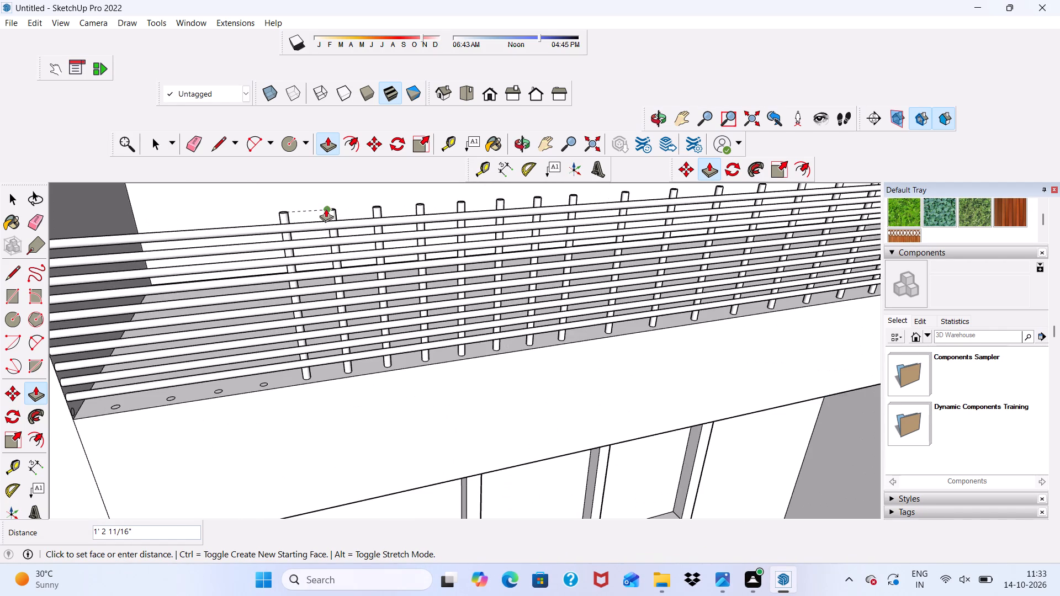
click(334, 208)
Push/Pull the twenty-eighth floor circle from the opposite pier up 1' 2 11/16" to the finished balusters' height.
scroll(270, 347, up, 5)
scroll(264, 438, up, 6)
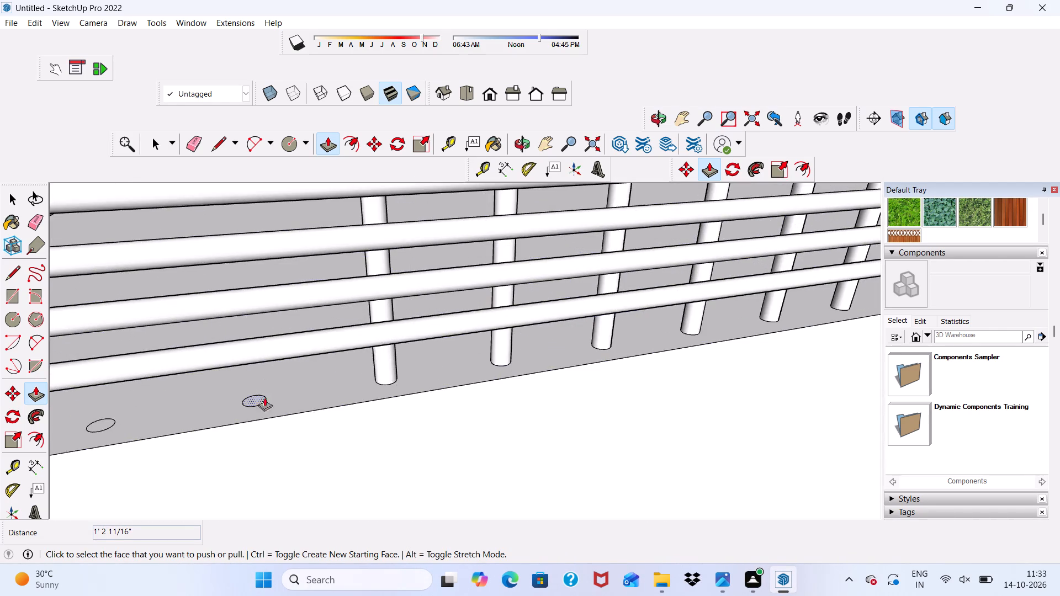
scroll(264, 400, up, 5)
click(256, 398)
scroll(262, 356, down, 2)
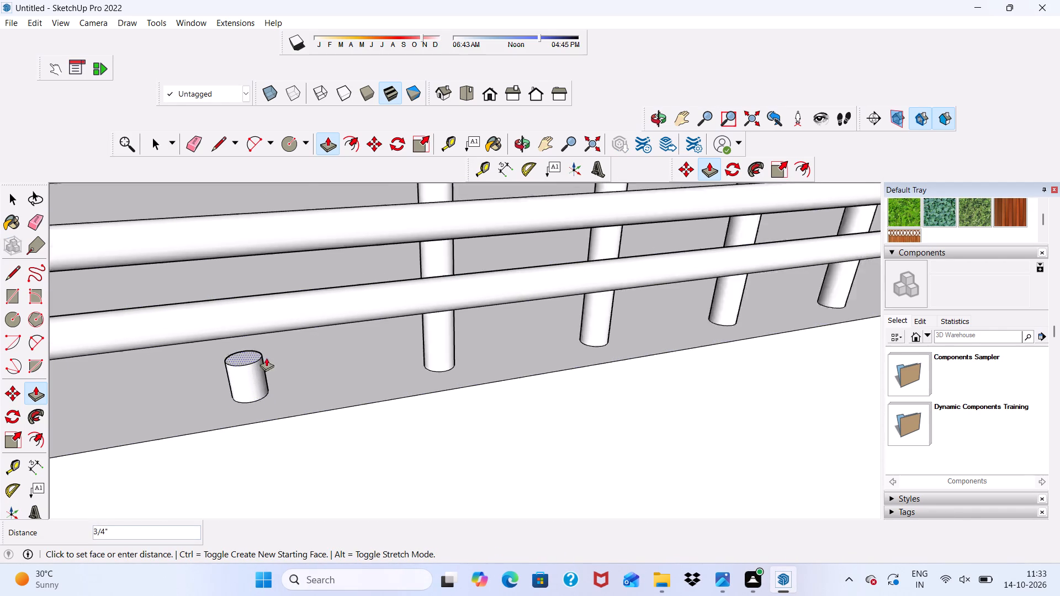
scroll(266, 358, down, 9)
scroll(168, 333, down, 19)
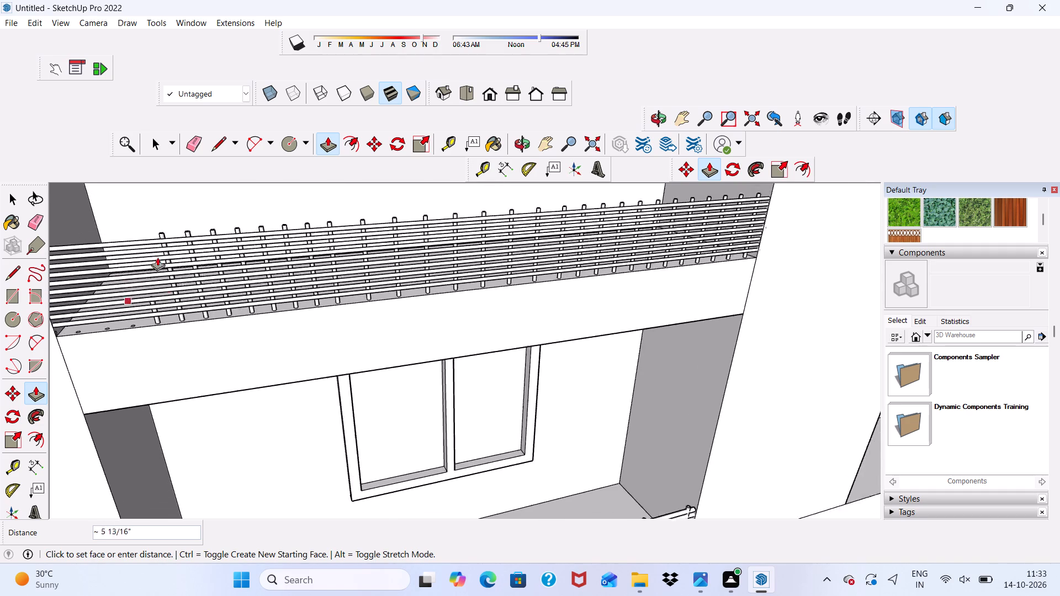
scroll(147, 219, up, 6)
click(179, 263)
Push/Pull the end floor circle nearest the dark pier up 1' 2 11/16", level with the finished balusters' tops.
scroll(211, 326, down, 1)
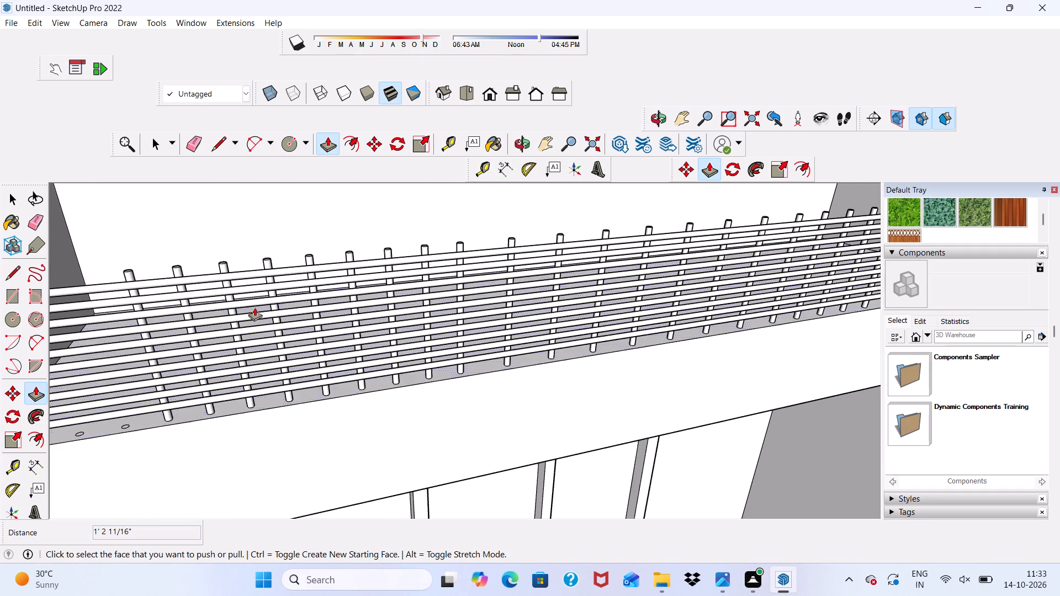
scroll(373, 333, down, 11)
scroll(229, 382, up, 6)
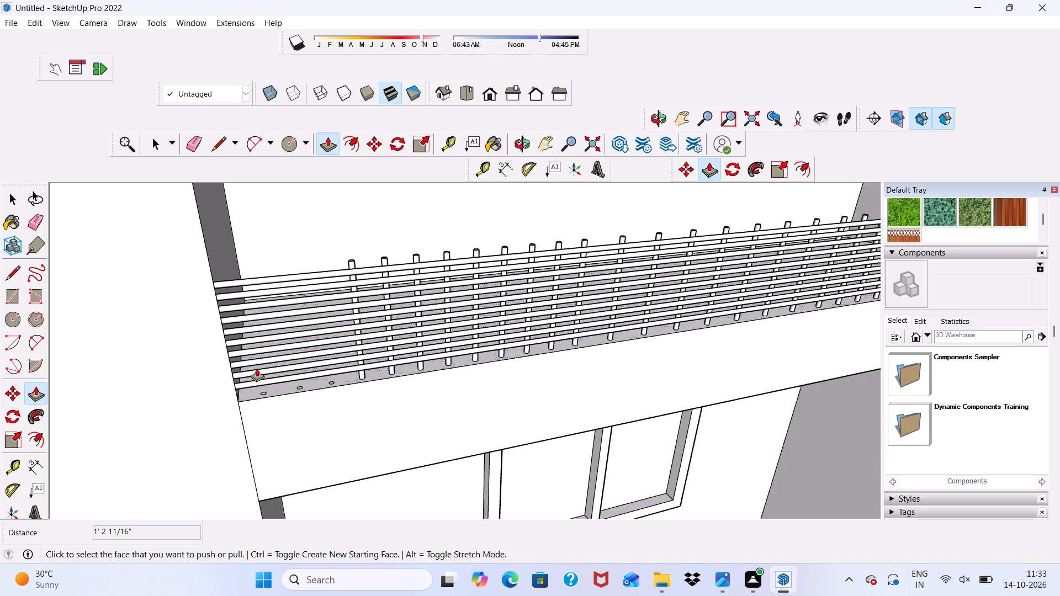
scroll(267, 371, up, 19)
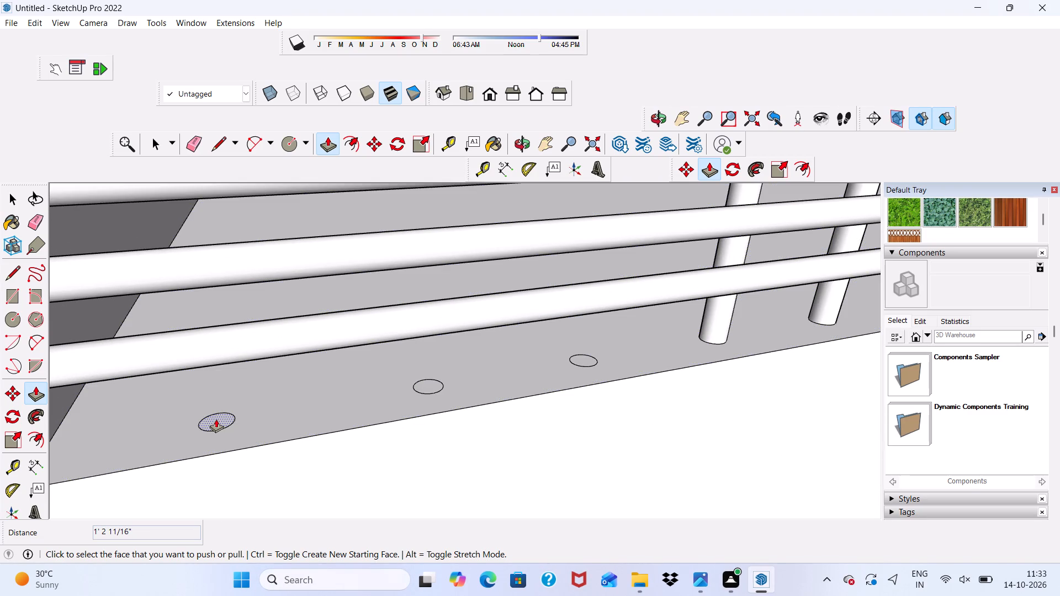
click(216, 419)
scroll(225, 369, down, 17)
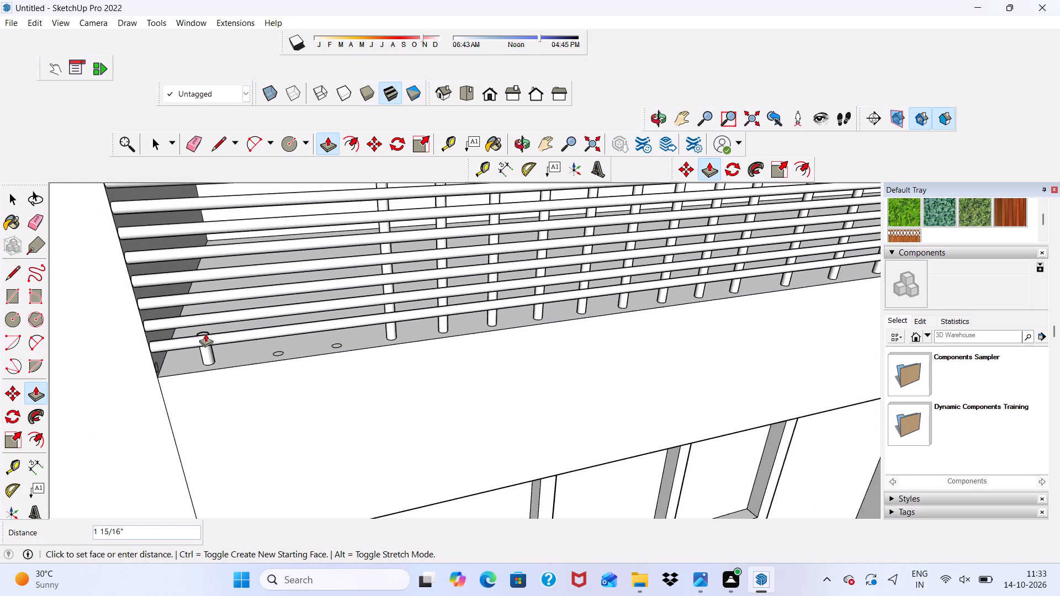
scroll(169, 396, down, 6)
scroll(279, 245, up, 1)
click(305, 213)
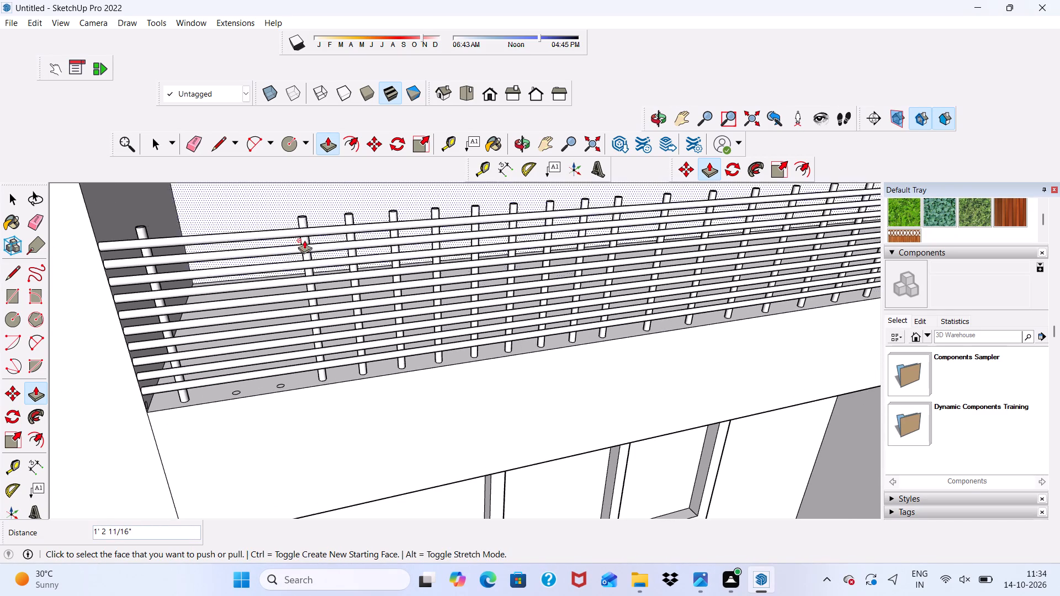
Push/Pull the floor circle beside the new end baluster up 1' 2 11/16" to match the finished balusters.
scroll(275, 374, up, 5)
scroll(235, 394, up, 15)
click(181, 427)
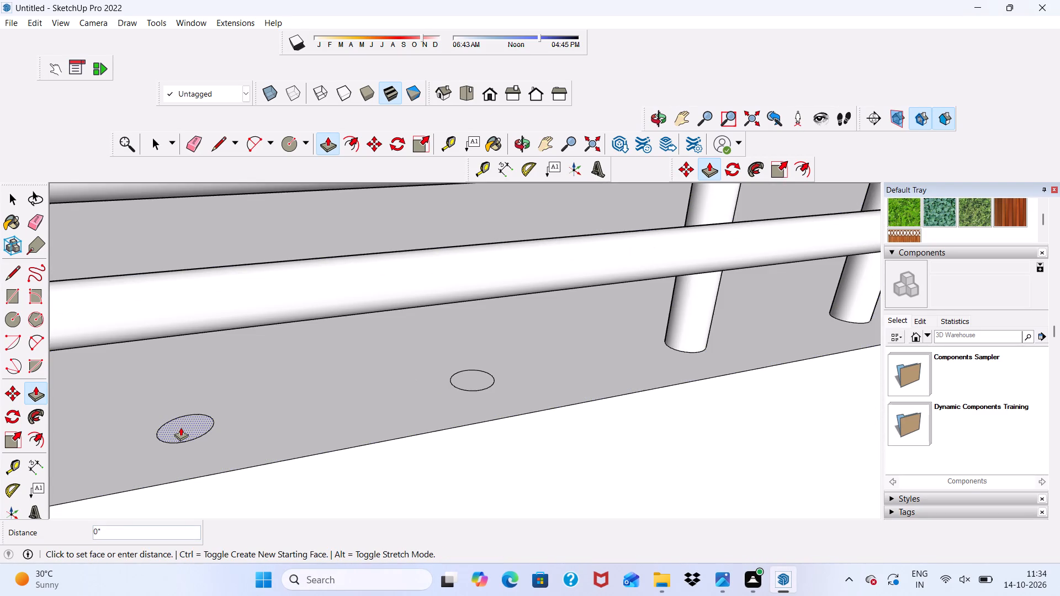
scroll(181, 427, down, 5)
scroll(224, 337, down, 20)
scroll(224, 337, down, 3)
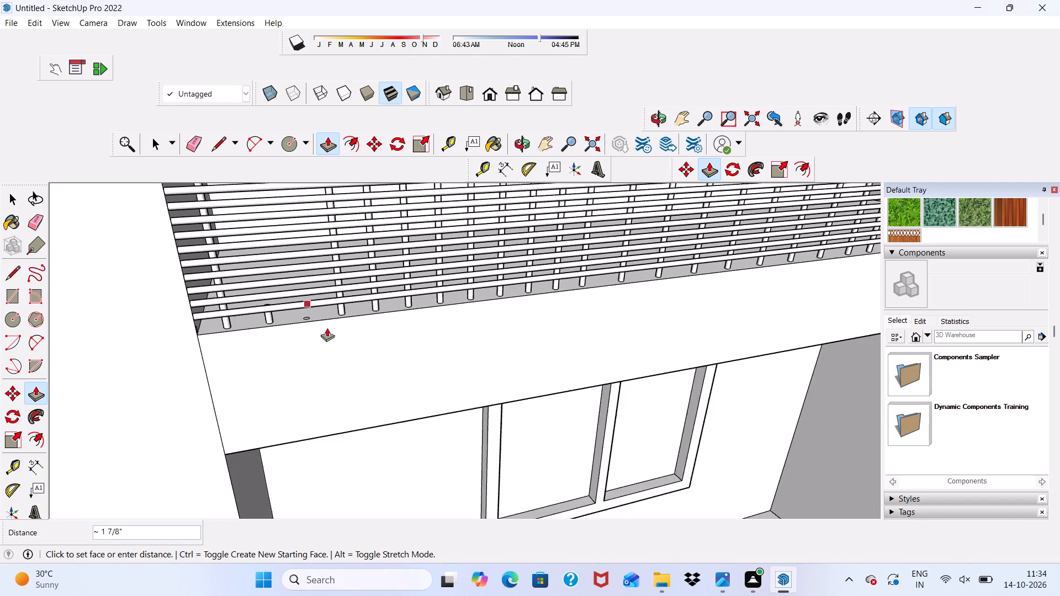
scroll(330, 194, up, 1)
click(330, 194)
Push/Pull the one remaining floor circle up 1' 2 11/16", level with the balusters on both sides.
scroll(316, 285, down, 1)
scroll(309, 331, up, 10)
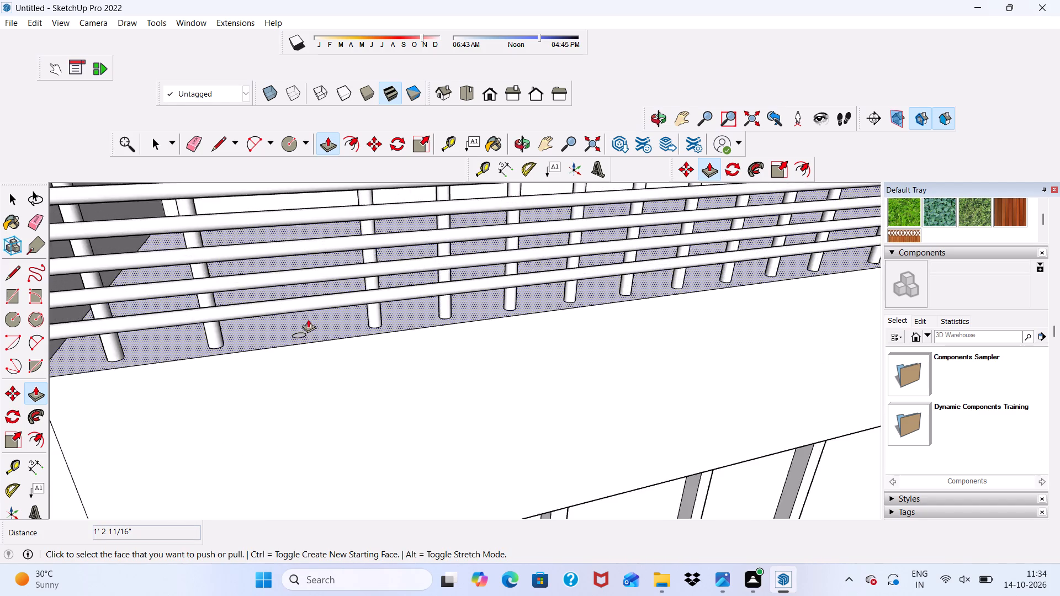
scroll(308, 319, up, 13)
click(282, 370)
scroll(268, 304, down, 5)
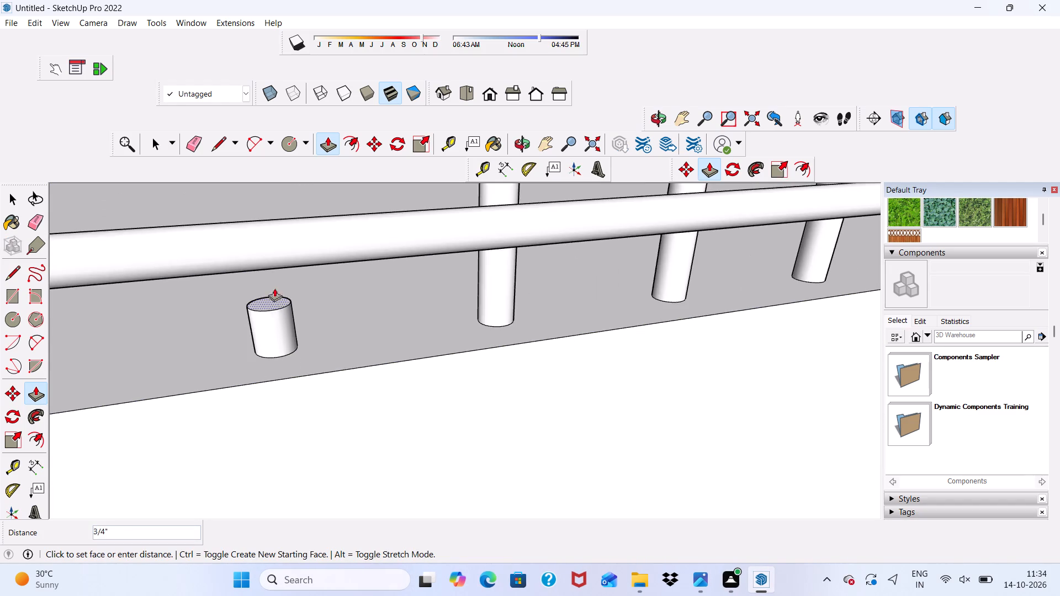
scroll(255, 279, down, 20)
scroll(255, 279, down, 8)
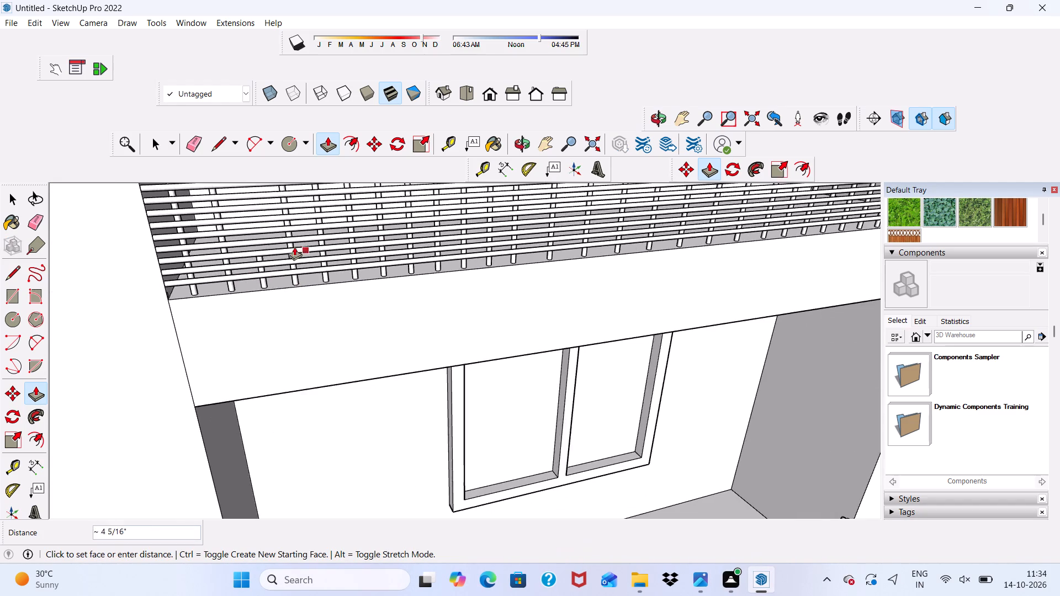
scroll(242, 272, down, 5)
scroll(270, 201, up, 5)
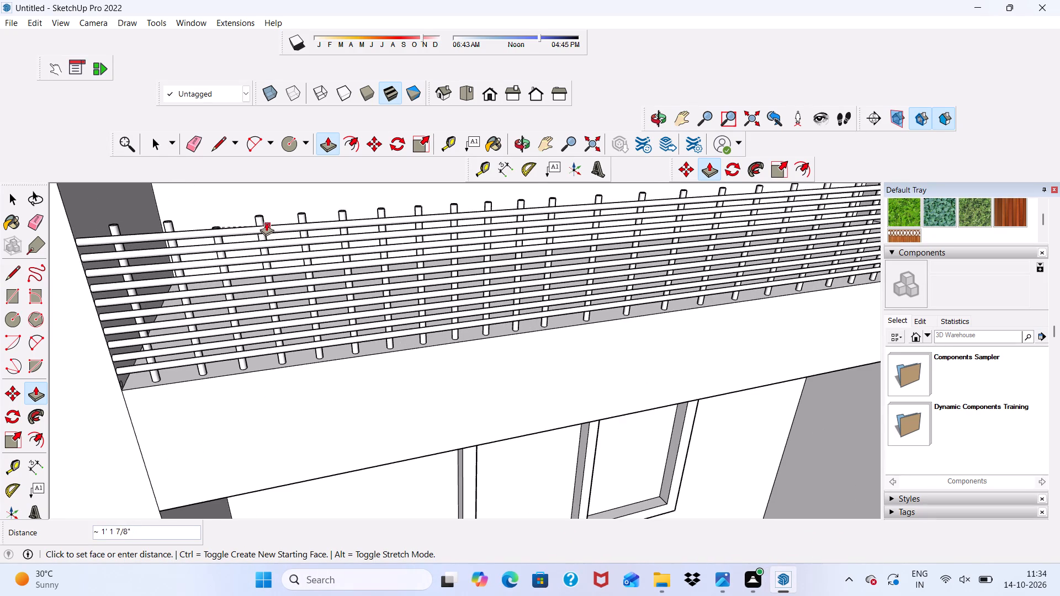
scroll(260, 212, up, 4)
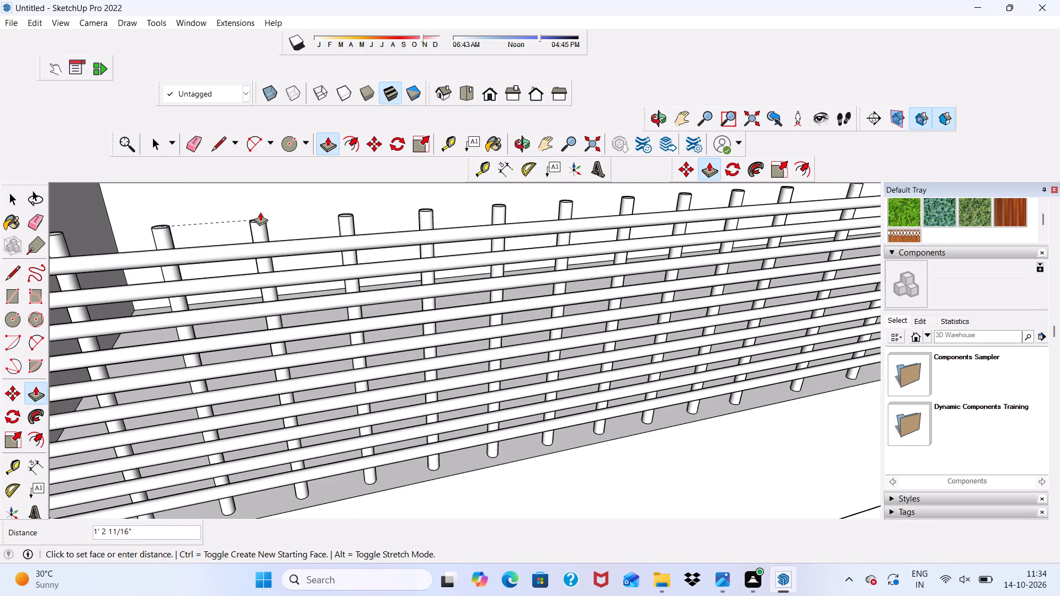
click(260, 212)
Inspect the left bay's upper balcony railing and compare it with the railing on the floor below.
scroll(246, 232, down, 13)
middle_drag(330, 361, 182, 293)
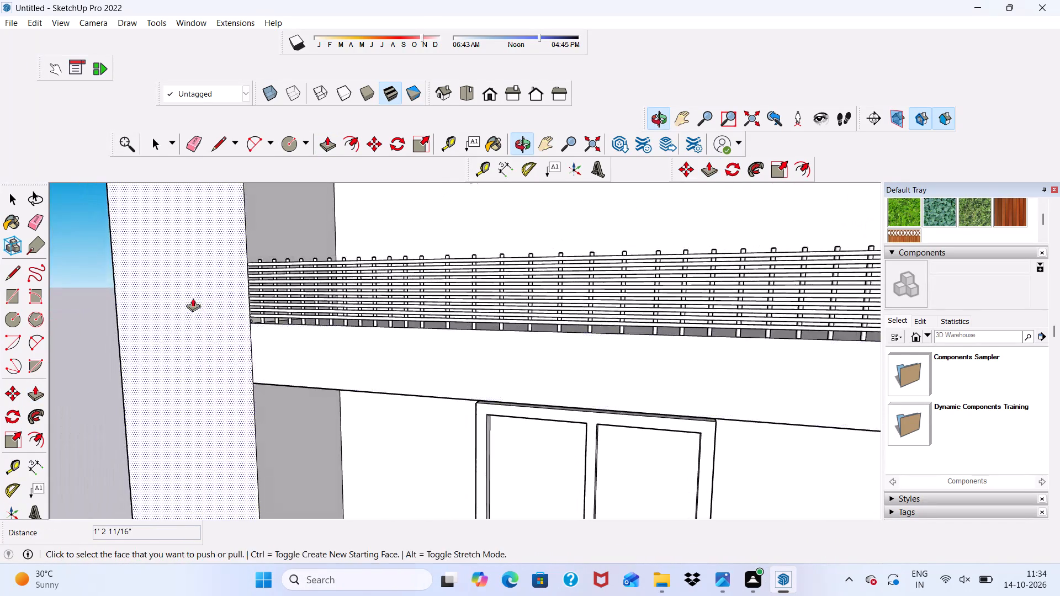
scroll(190, 299, up, 1)
scroll(220, 288, down, 11)
scroll(381, 221, down, 3)
scroll(426, 403, up, 11)
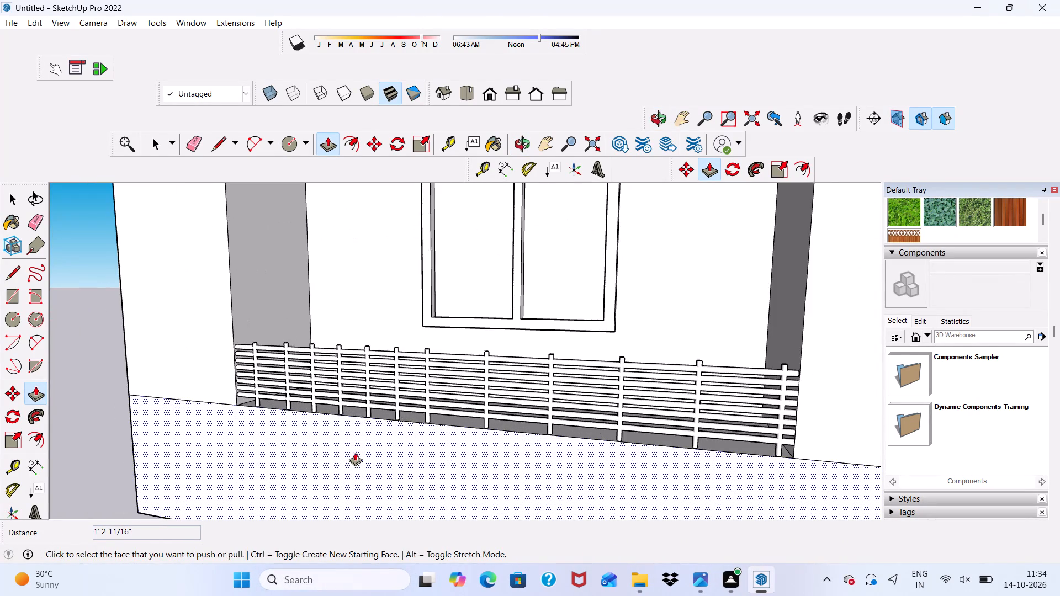
middle_drag(357, 453, 480, 418)
scroll(418, 415, down, 3)
scroll(384, 453, down, 6)
scroll(390, 498, up, 6)
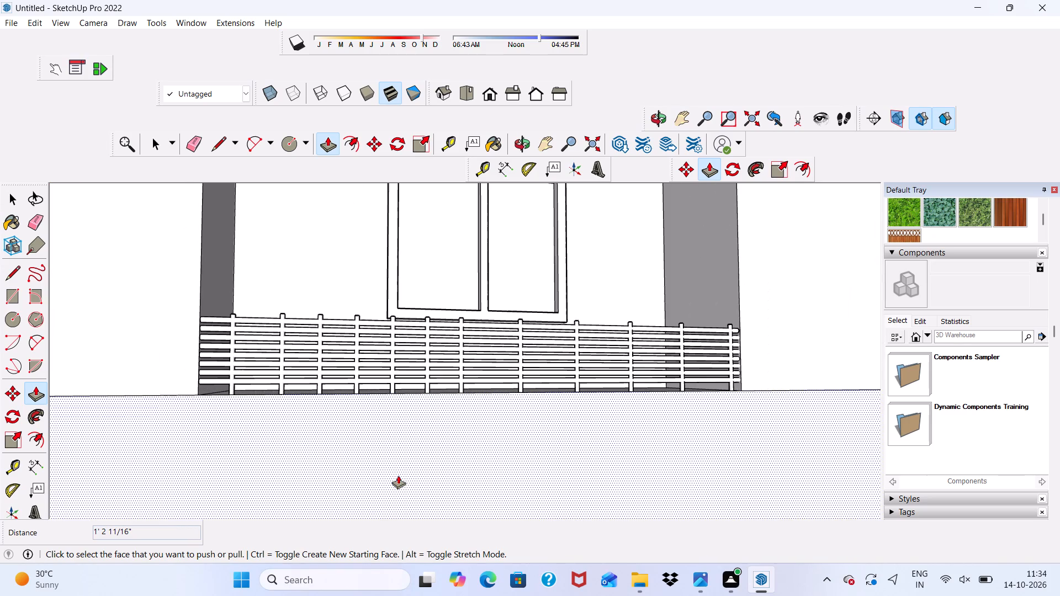
key(space)
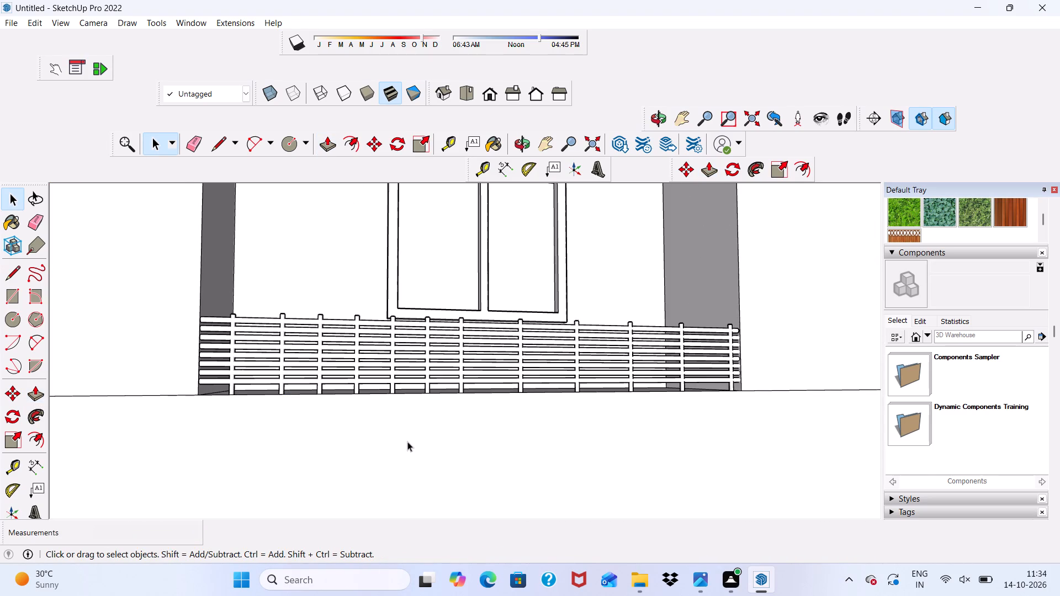
scroll(407, 441, down, 6)
scroll(471, 438, down, 6)
scroll(469, 292, up, 6)
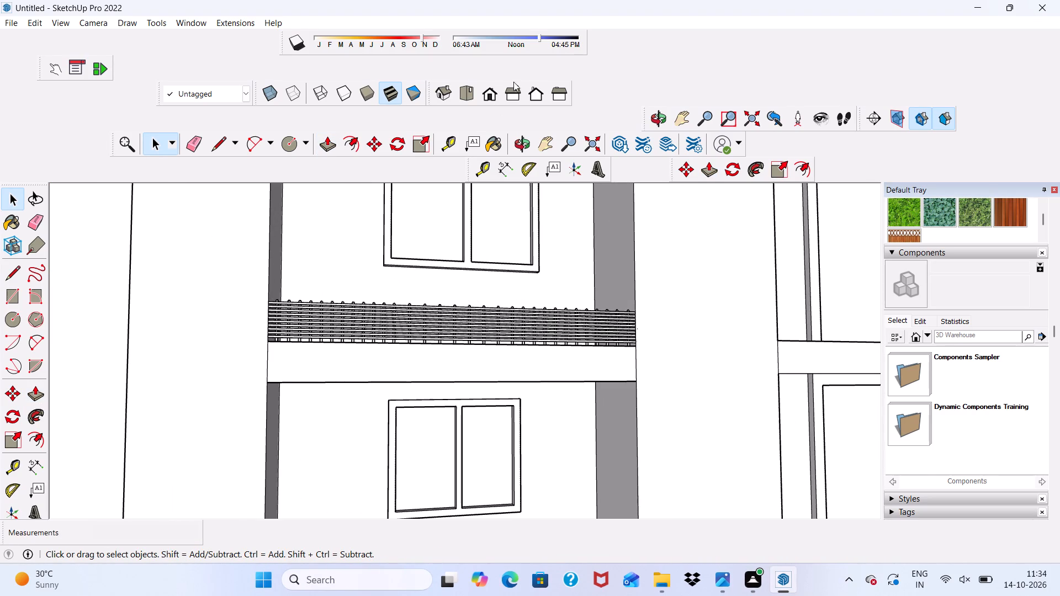
Examine the facade from the standard front view and from an angle, checking the left bay's two balcony railings.
click(483, 89)
scroll(553, 344, down, 5)
scroll(590, 429, up, 6)
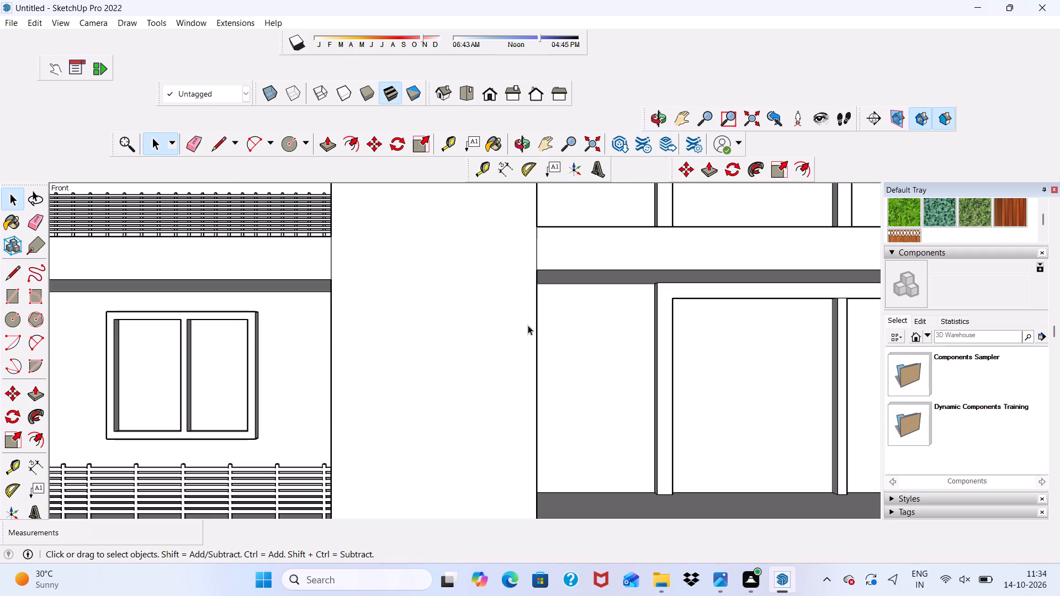
scroll(467, 219, up, 2)
scroll(428, 232, down, 4)
scroll(538, 177, down, 5)
scroll(447, 425, up, 5)
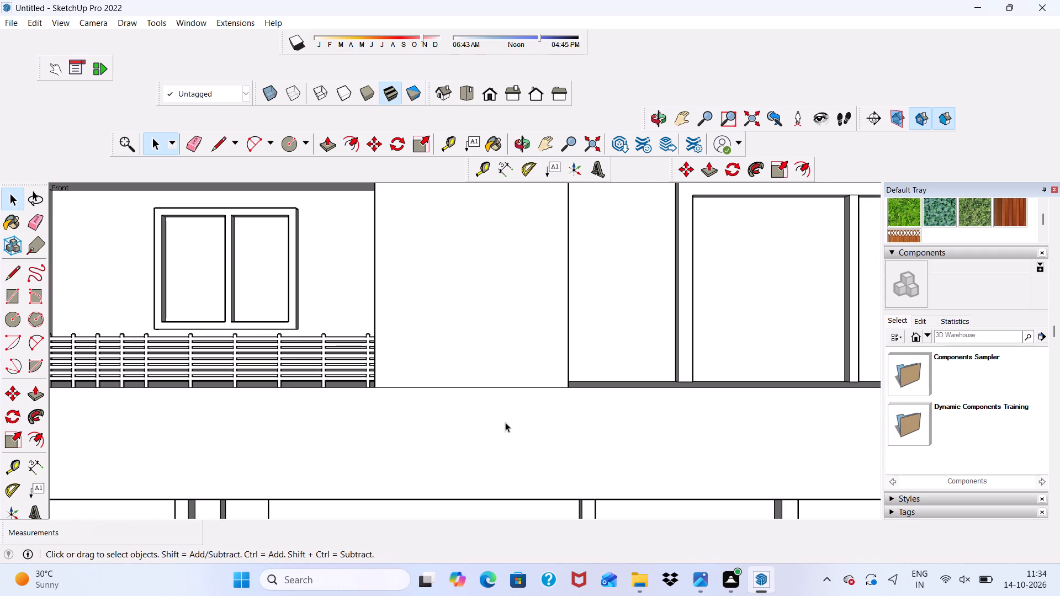
scroll(518, 446, up, 5)
scroll(525, 330, down, 15)
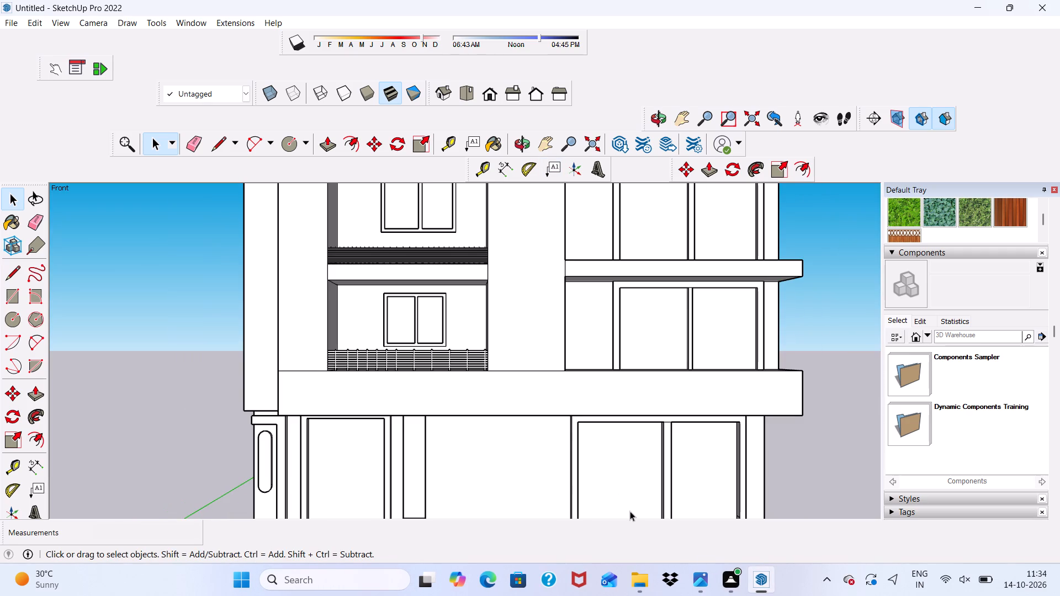
scroll(544, 428, down, 1)
middle_drag(544, 428, 506, 401)
scroll(506, 401, up, 5)
scroll(506, 401, down, 19)
scroll(454, 335, down, 4)
scroll(459, 368, up, 4)
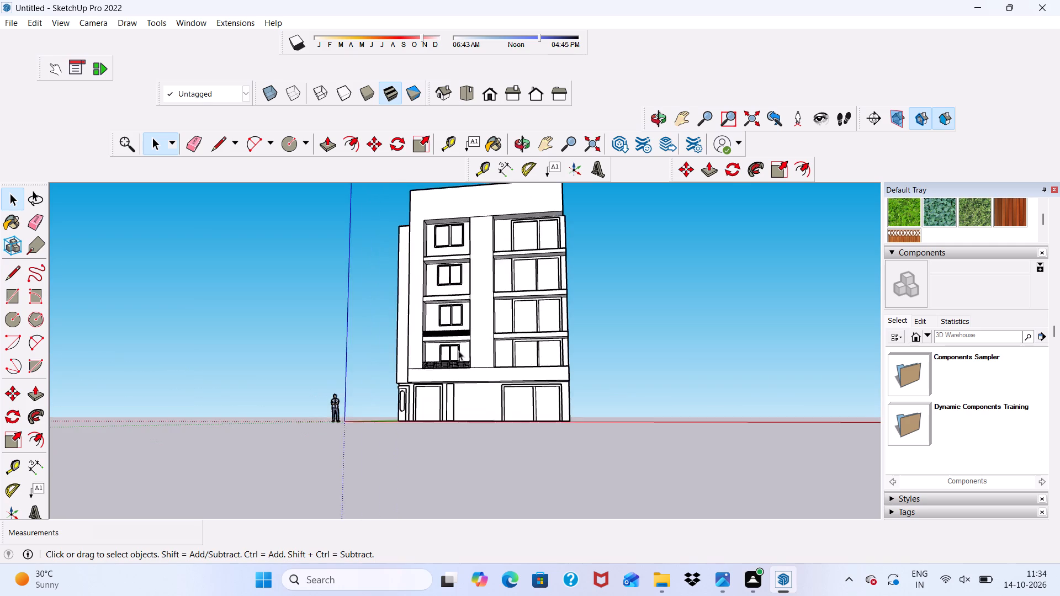
scroll(458, 350, up, 20)
scroll(458, 350, up, 16)
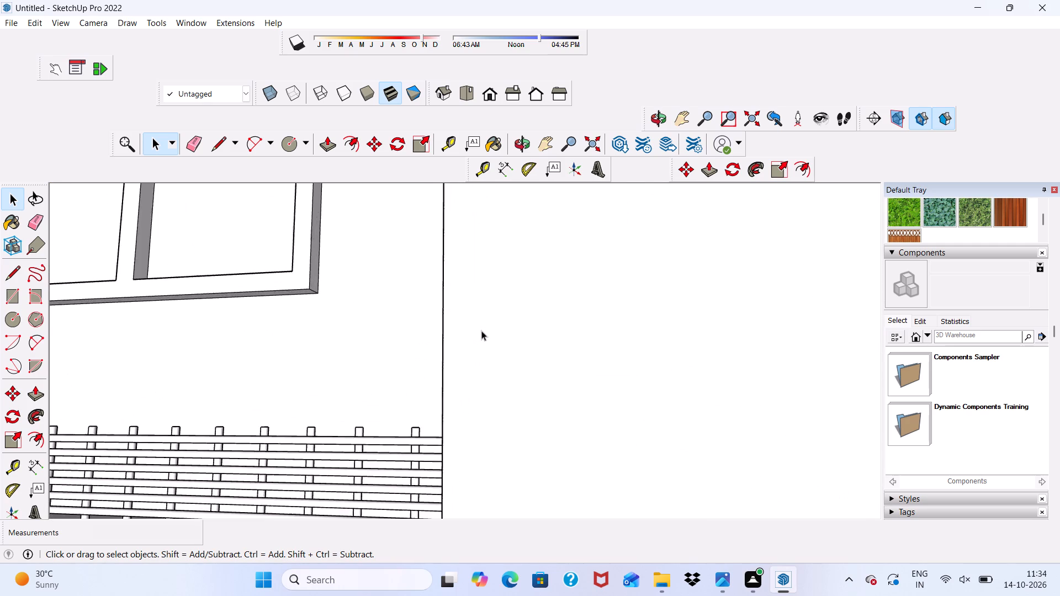
scroll(481, 331, down, 18)
scroll(558, 411, up, 5)
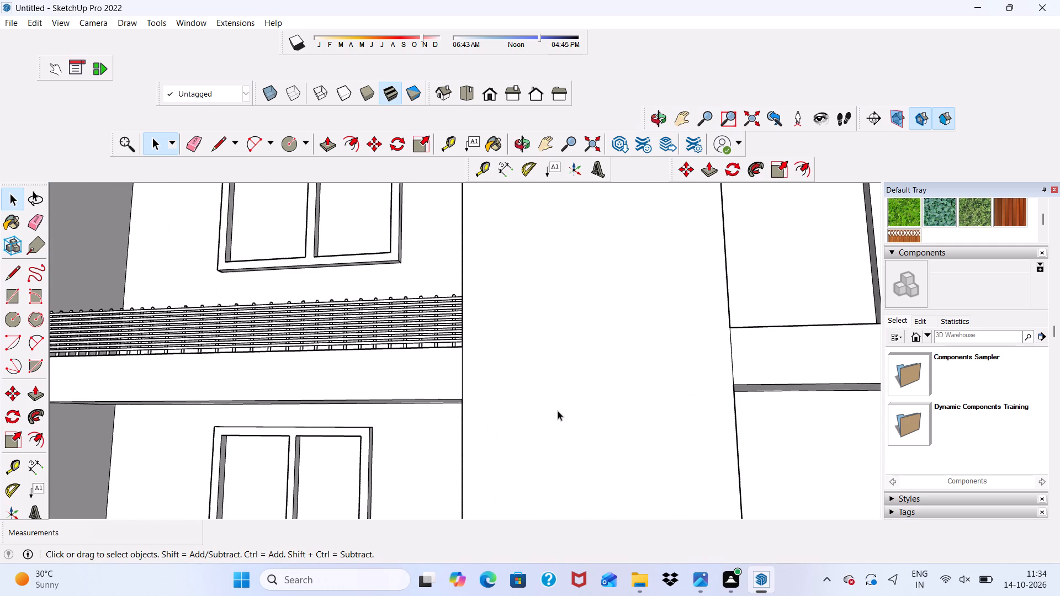
scroll(558, 411, down, 5)
scroll(439, 347, down, 6)
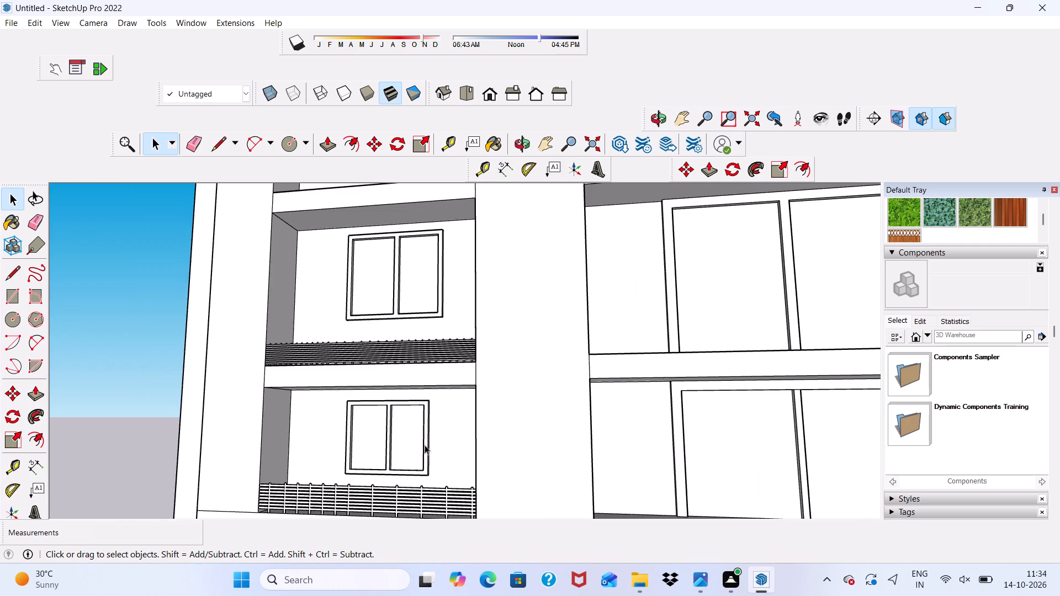
scroll(386, 489, down, 3)
scroll(350, 343, up, 16)
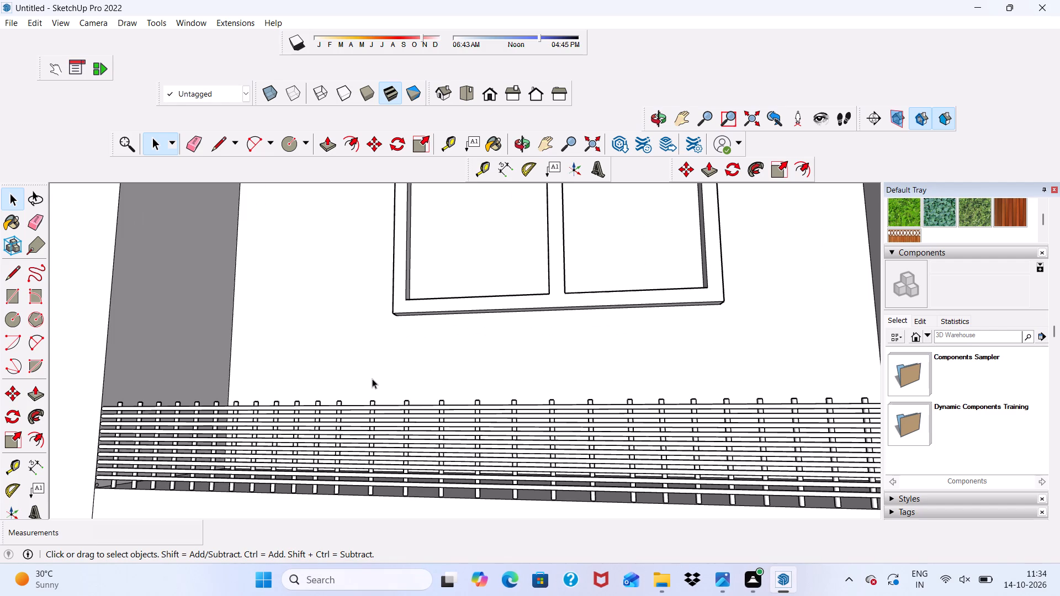
Undo all the vertical baluster extrusions on the left bay's upper balcony railing, back to the horizontal rails only.
key(ctrl+z)
key(ctrl+z)
key(ctrl+z)
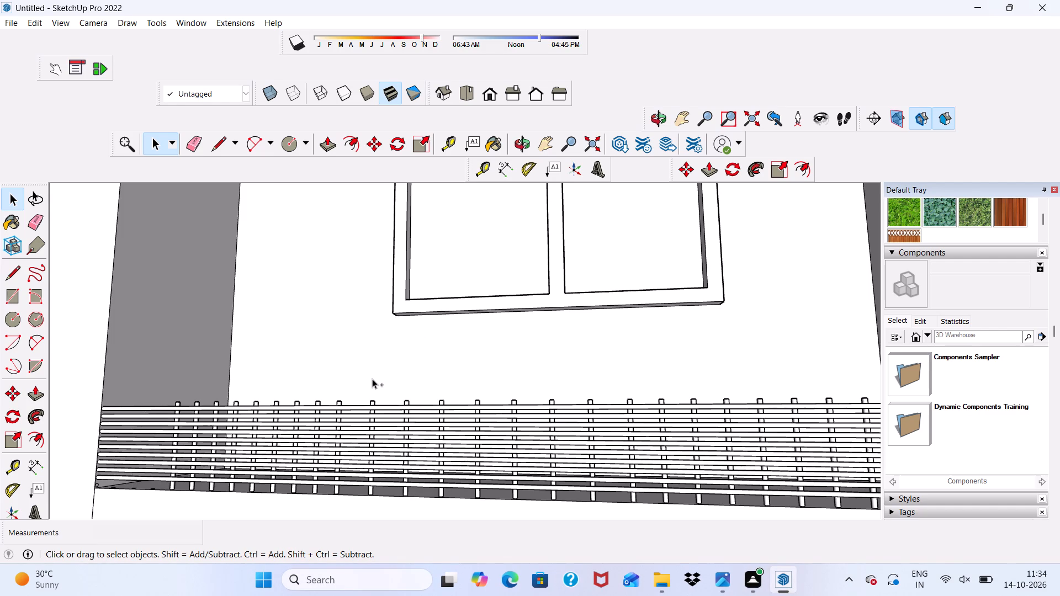
key(ctrl+z)
key(ctrl+z)
key(ctrl+z)
key(ctrl+z)
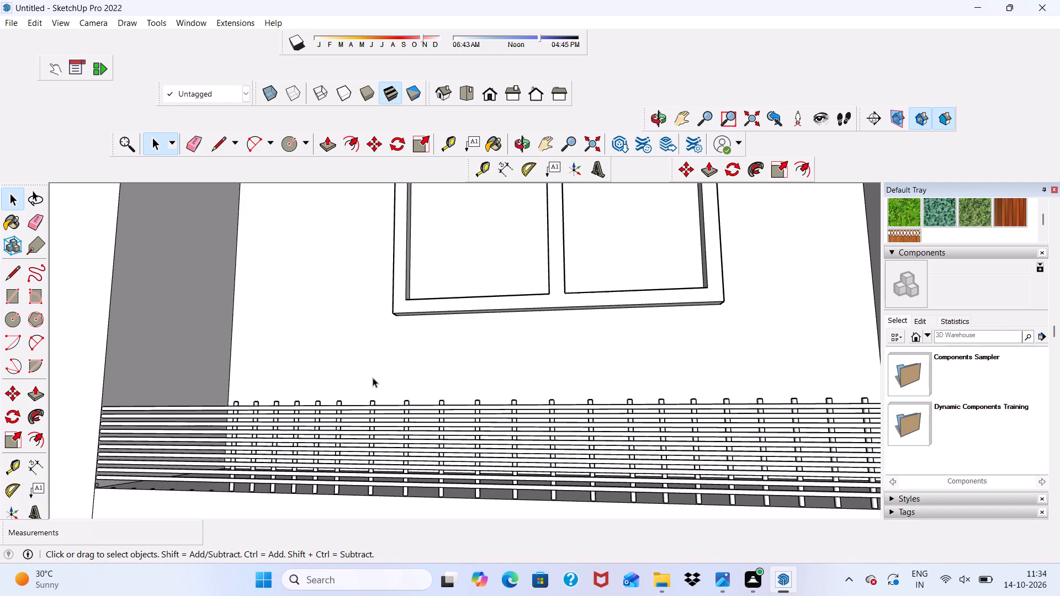
key(ctrl+z)
key(ctrl+z)
key(ctrl+z)
key(ctrl+z)
key(ctrl+z)
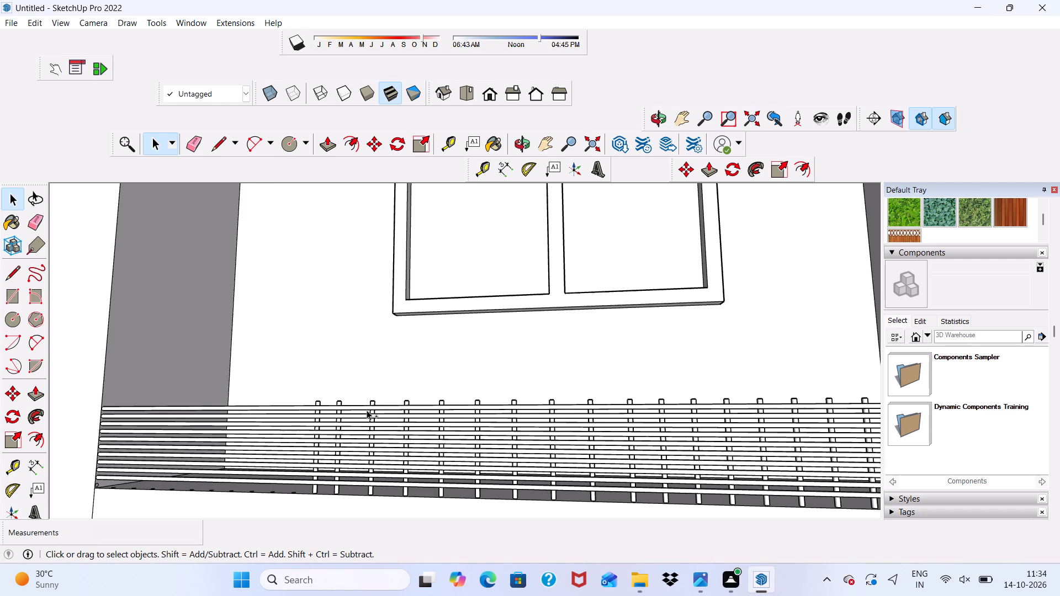
key(ctrl+z)
key(ctrl+z)
drag(367, 408, 364, 413)
key(ctrl+z)
key(ctrl+z)
key(ctrl+z)
key(ctrl+z)
key(ctrl+z)
key(ctrl+z)
key(ctrl+z)
key(ctrl+z)
key(ctrl+z)
click(364, 413)
click(364, 413)
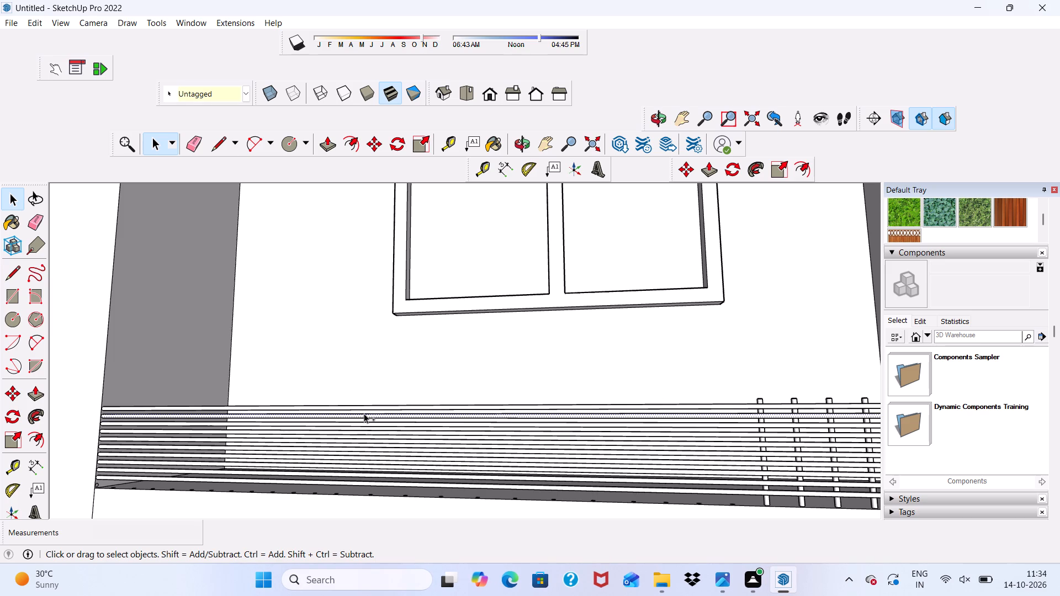
key(ctrl+z)
click(364, 413)
key(ctrl+z)
click(364, 413)
key(ctrl+z)
key(ctrl+z)
key(ctrl+z)
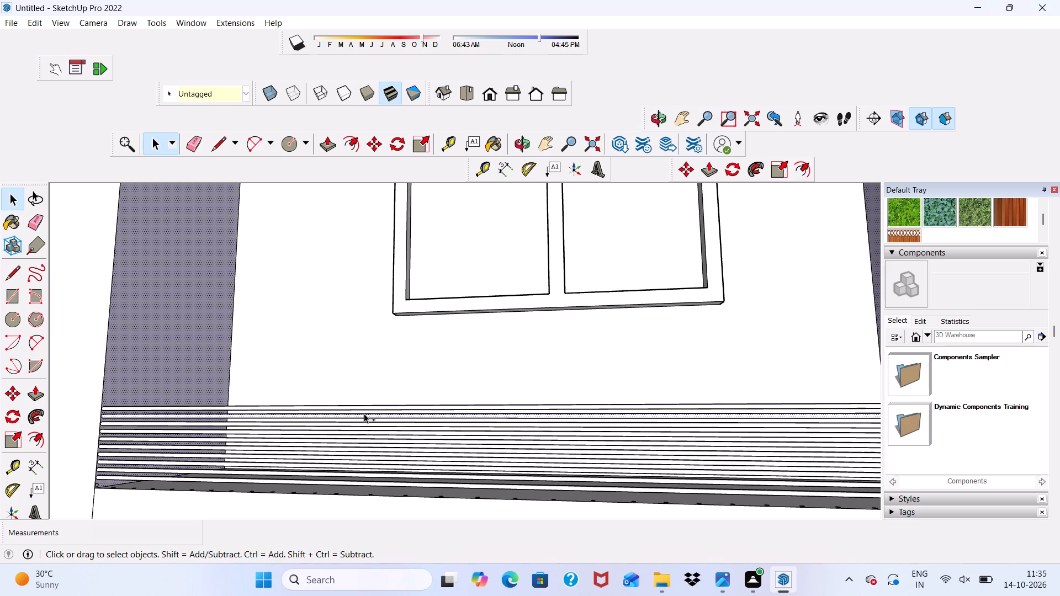
Undo the row of baluster circles along the front edge of the upper balcony's floor.
key(ctrl+z)
key(ctrl+z)
key(ctrl+z)
key(ctrl+z)
key(ctrl+z)
key(ctrl+z)
key(ctrl+z)
key(ctrl+z)
key(ctrl+z)
key(ctrl+z)
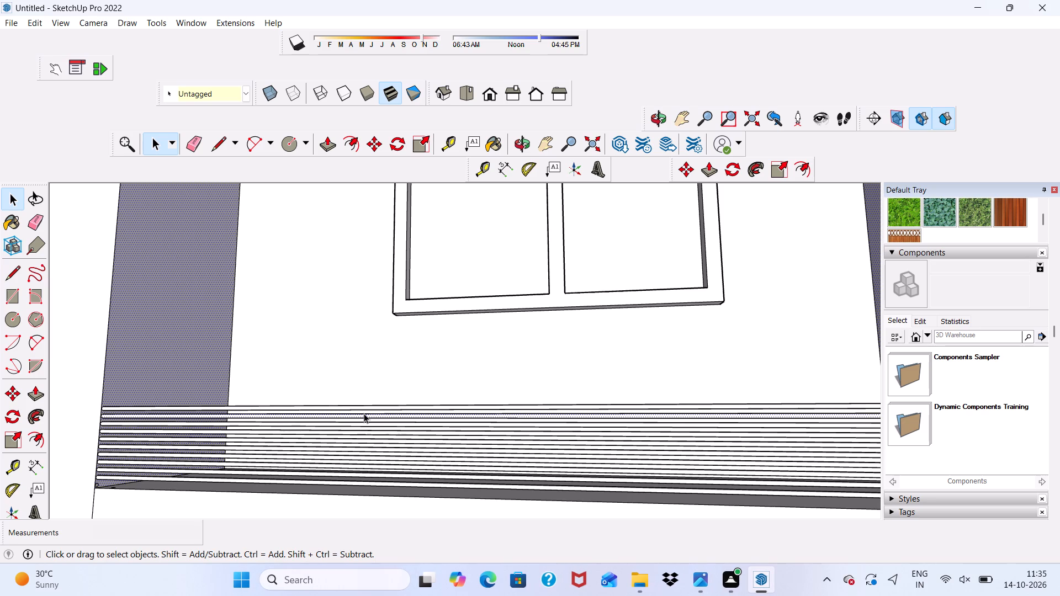
Undo all the horizontal rail extrusions spanning the left bay's upper balcony.
key(ctrl+z)
key(ctrl+z)
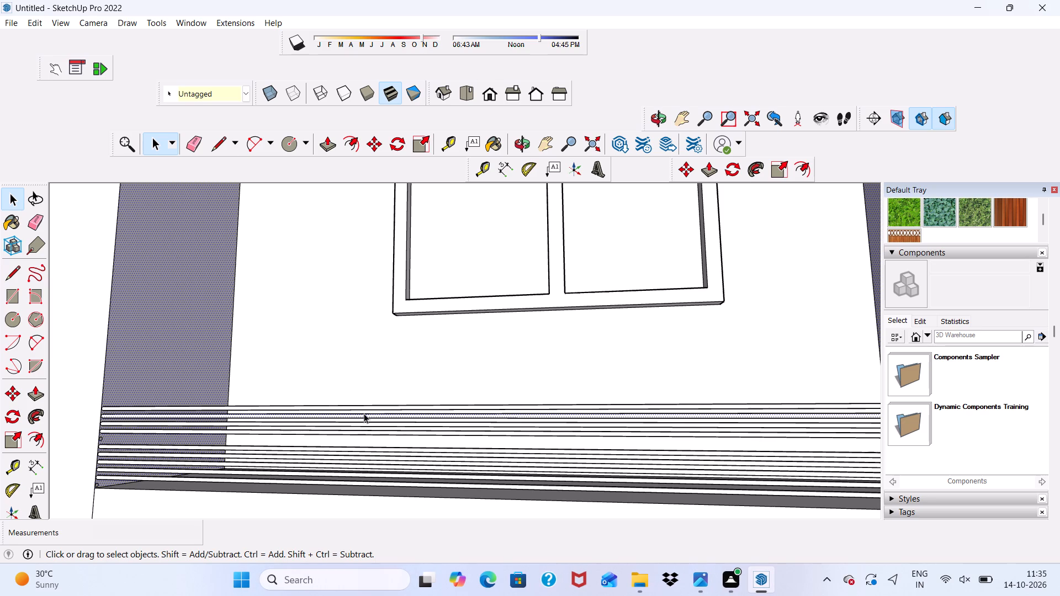
key(ctrl+z)
key(ctrl+z)
key(ctrl+z)
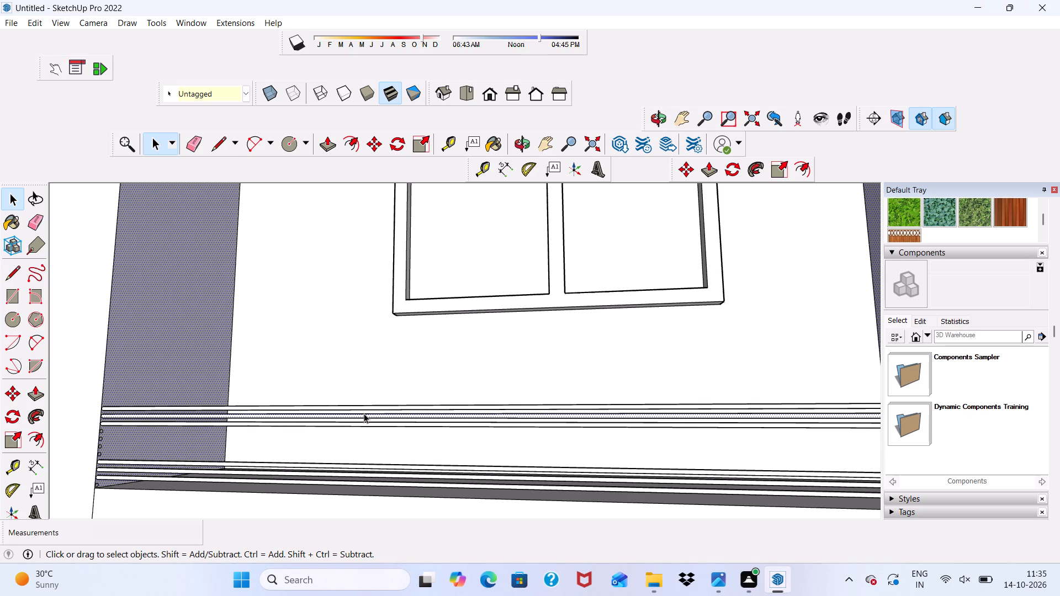
key(ctrl+z)
key(ctrl+z)
key(ctrl+z)
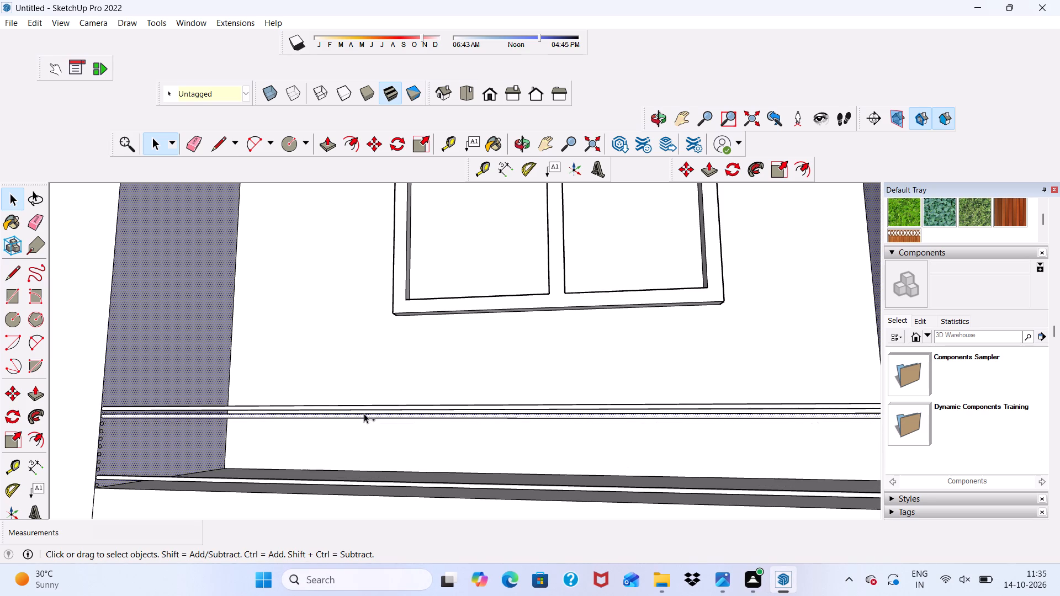
key(ctrl+z)
key(ctrl+z)
key(ctrl+z)
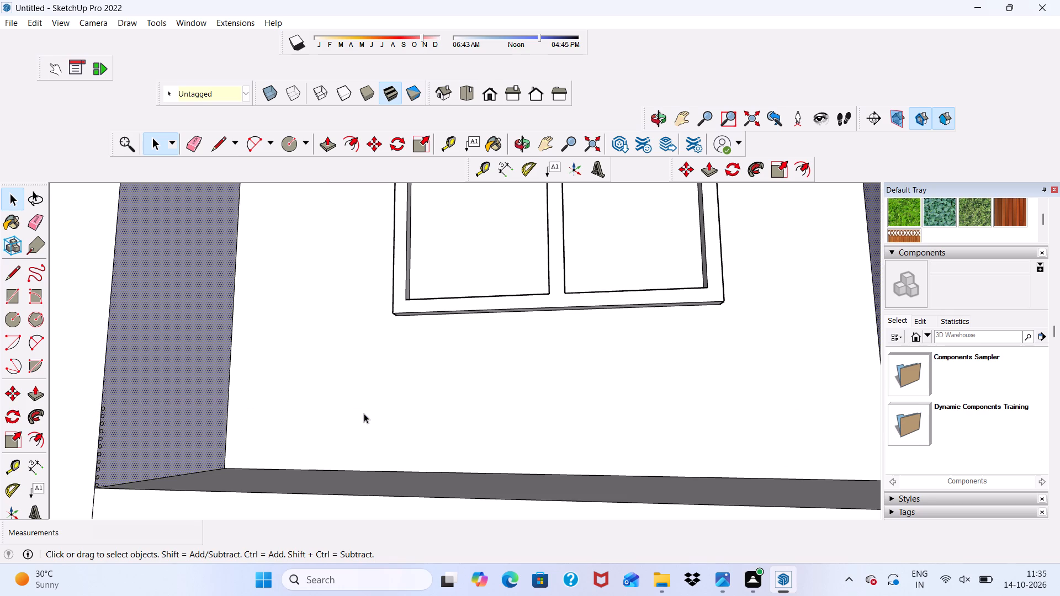
Undo the column of rail circles on the upper balcony's side wall, including the original bottom circle.
key(z)
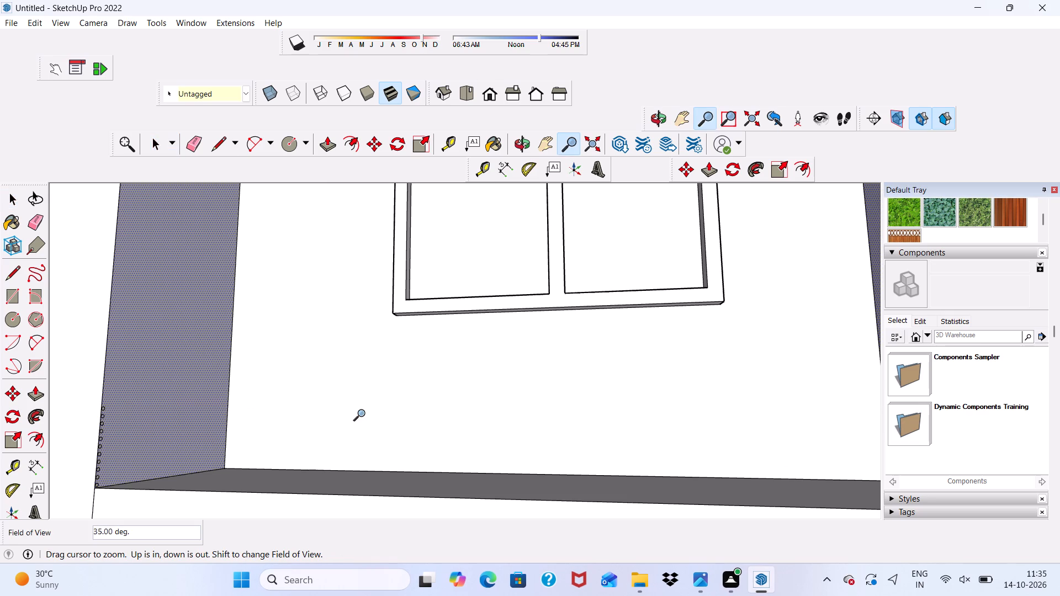
key(ctrl+z)
key(z)
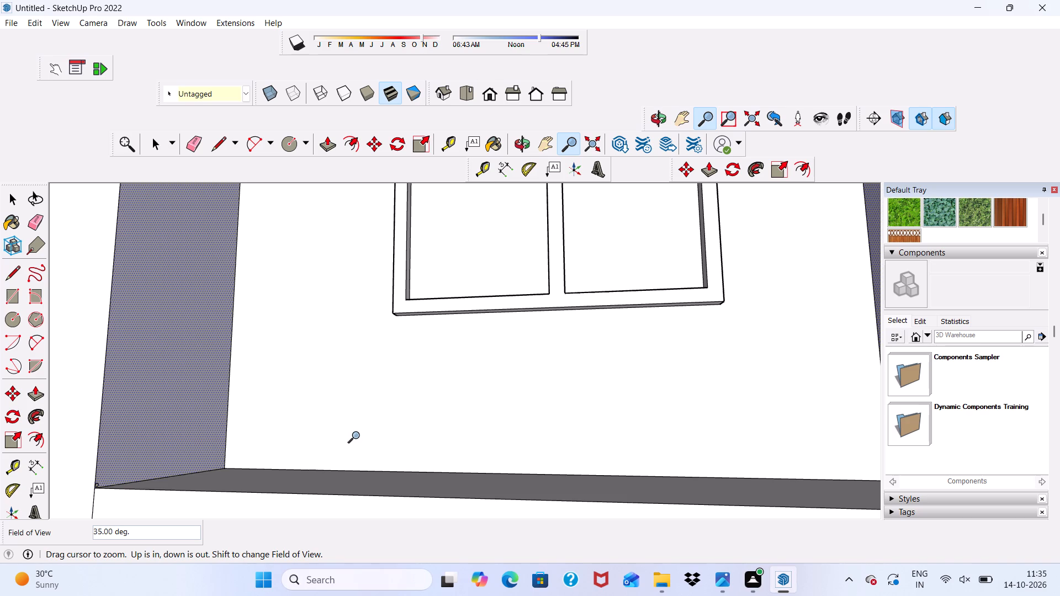
key(ctrl+z)
key(space)
Draw a circle of 3/8" radius on the upper balcony's side wall, just above the floor at the front corner.
scroll(361, 268, down, 14)
scroll(351, 315, down, 3)
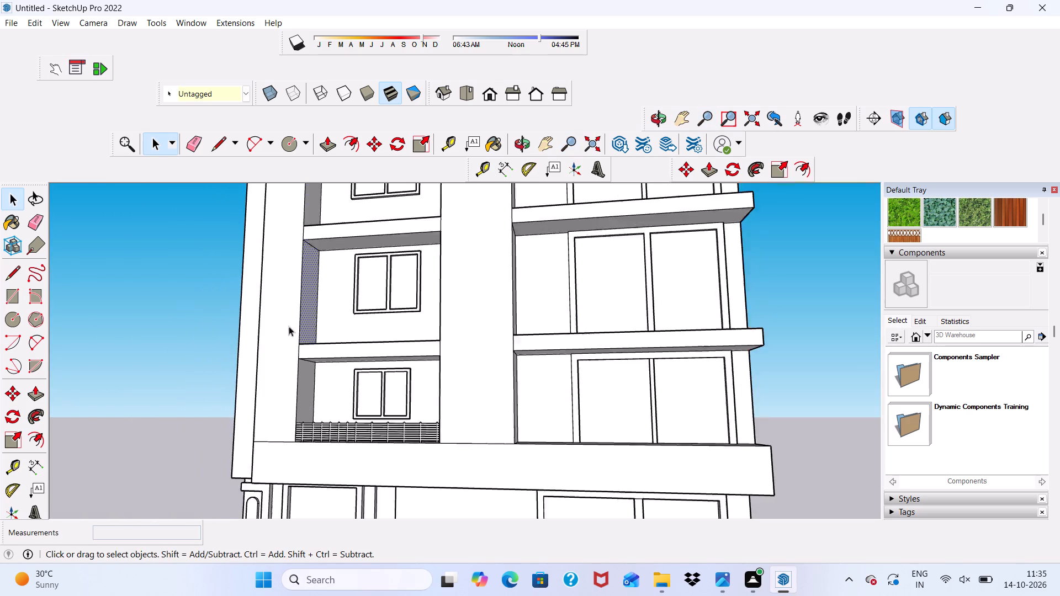
scroll(289, 326, down, 2)
scroll(184, 318, up, 4)
click(184, 318)
scroll(259, 331, down, 1)
scroll(425, 342, up, 12)
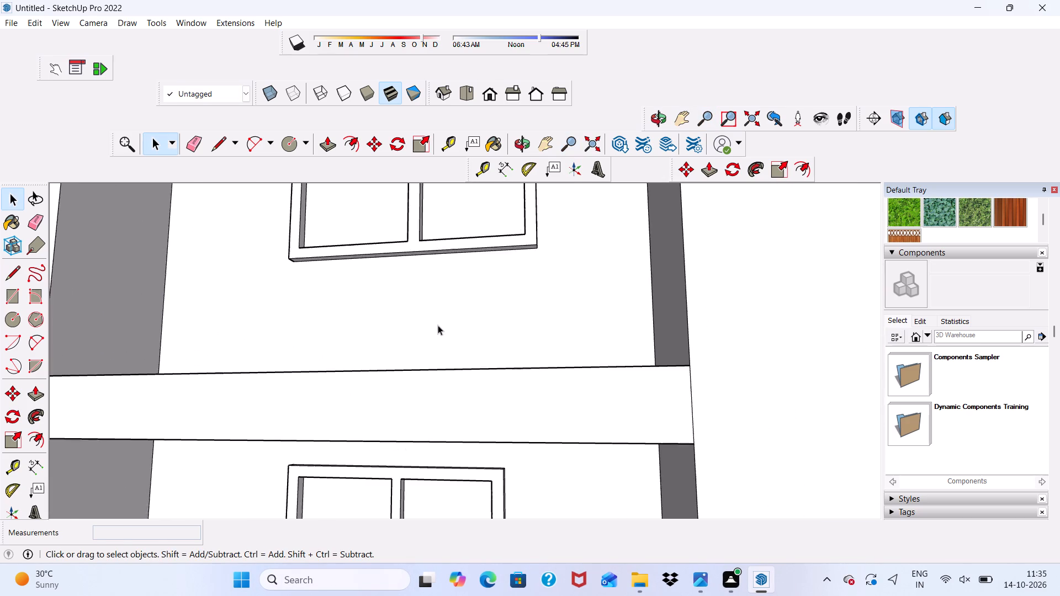
scroll(438, 330, down, 1)
middle_drag(438, 332, 380, 505)
scroll(298, 162, up, 4)
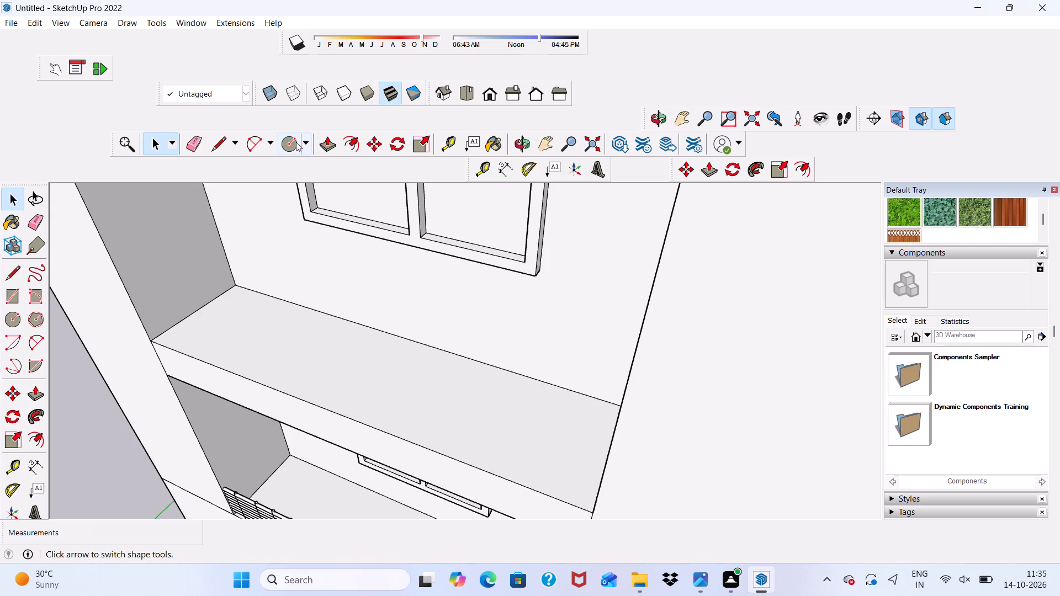
click(294, 141)
scroll(187, 280, up, 4)
scroll(145, 313, up, 9)
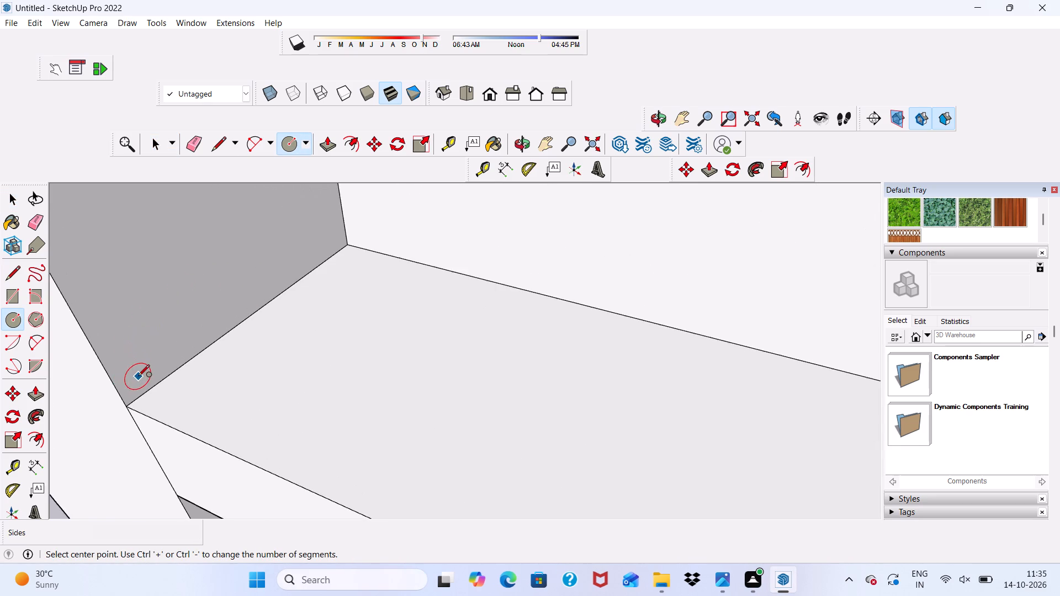
scroll(138, 377, up, 12)
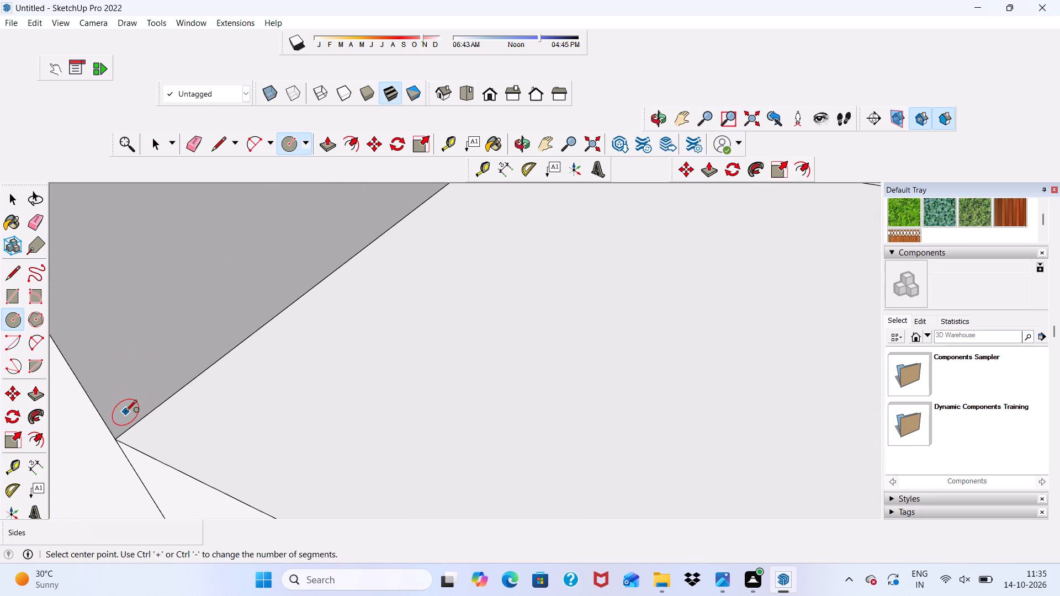
click(123, 418)
scroll(121, 400, up, 5)
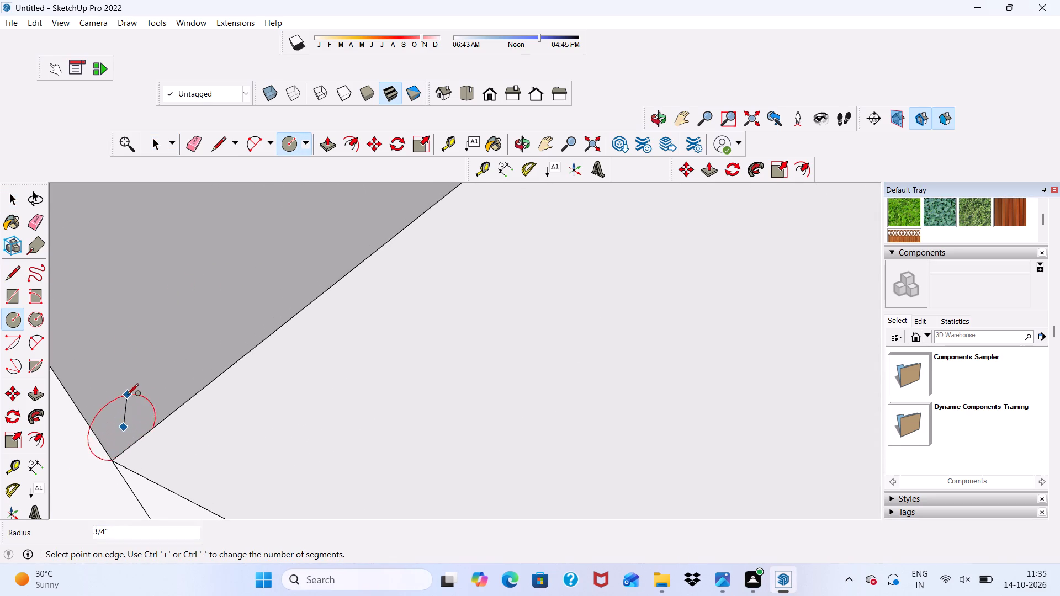
scroll(128, 396, up, 5)
scroll(128, 396, down, 5)
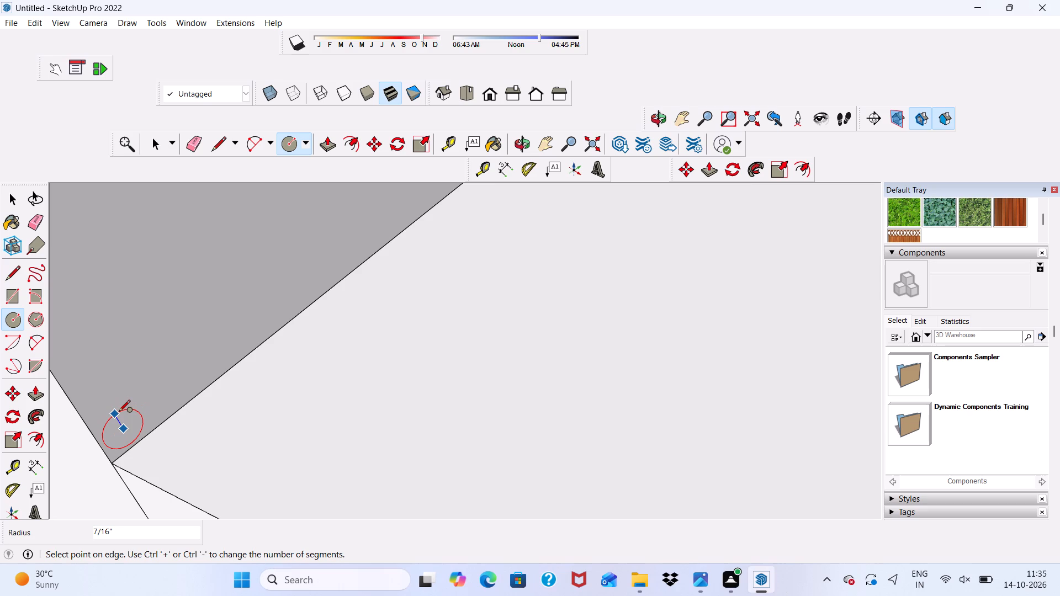
click(120, 413)
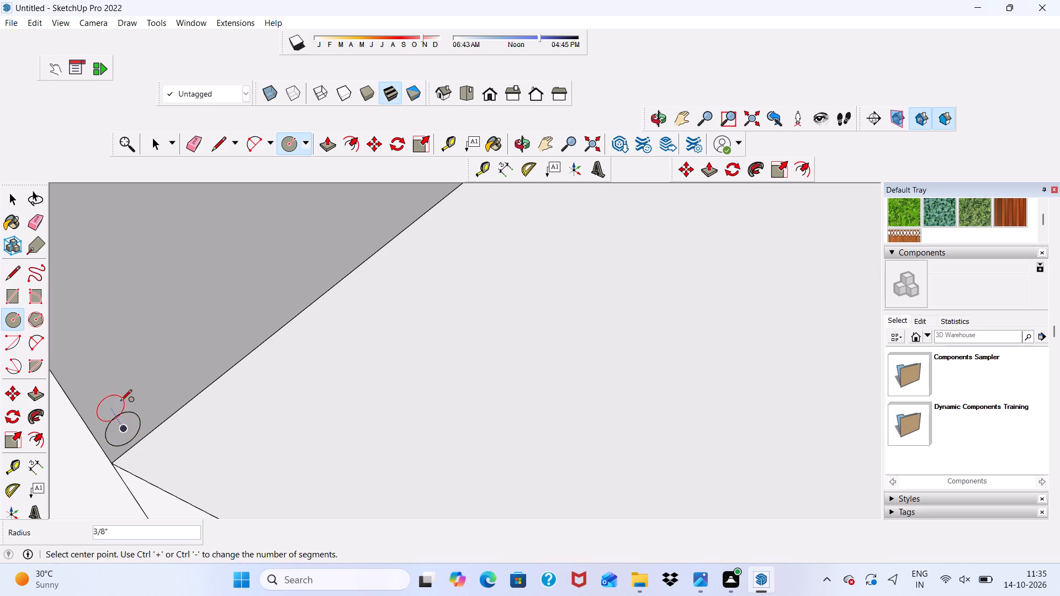
key(space)
Copy the circle 1 9/16" up along the side wall's front edge and array it with *10.
scroll(119, 433, up, 2)
double_click(119, 433)
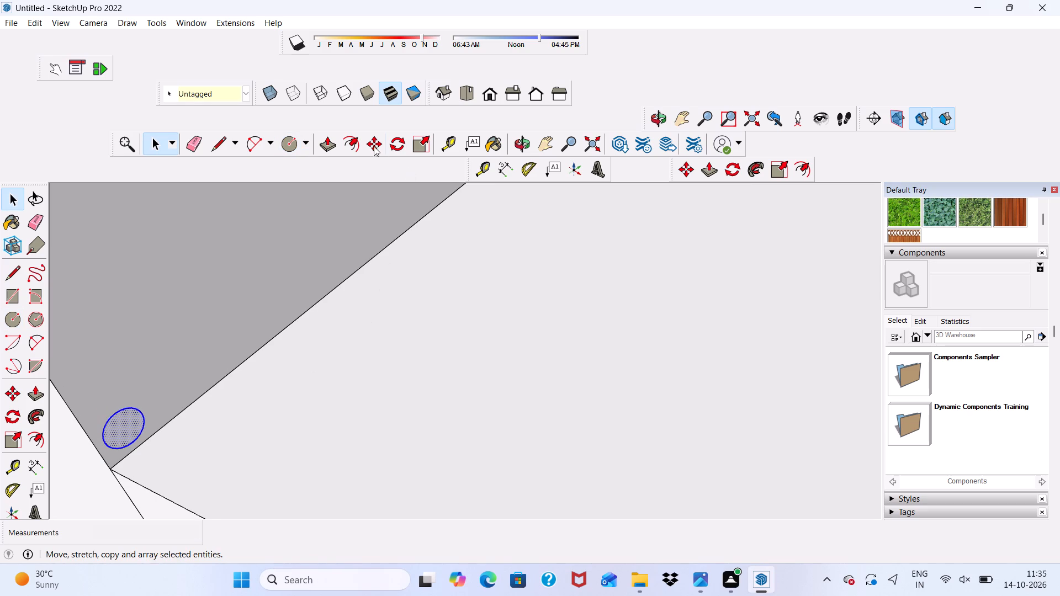
click(370, 142)
click(131, 423)
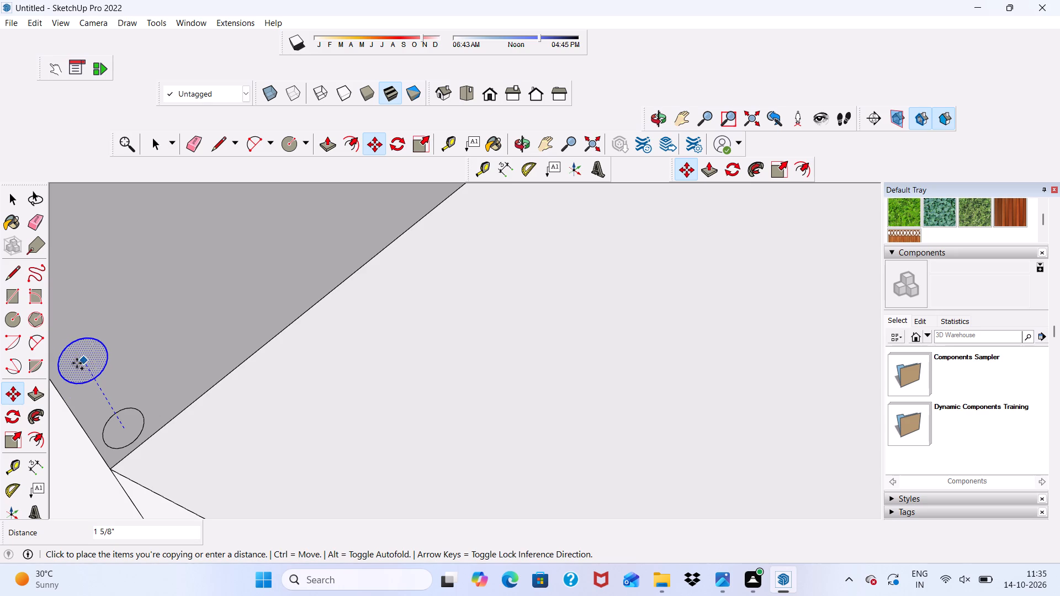
click(78, 362)
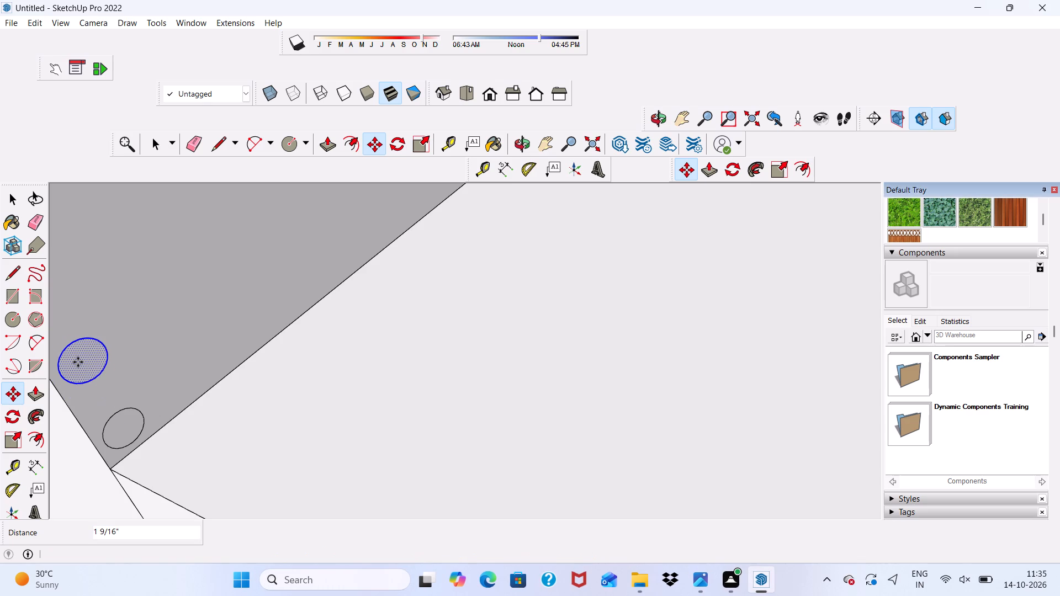
key(shift+asterisk)
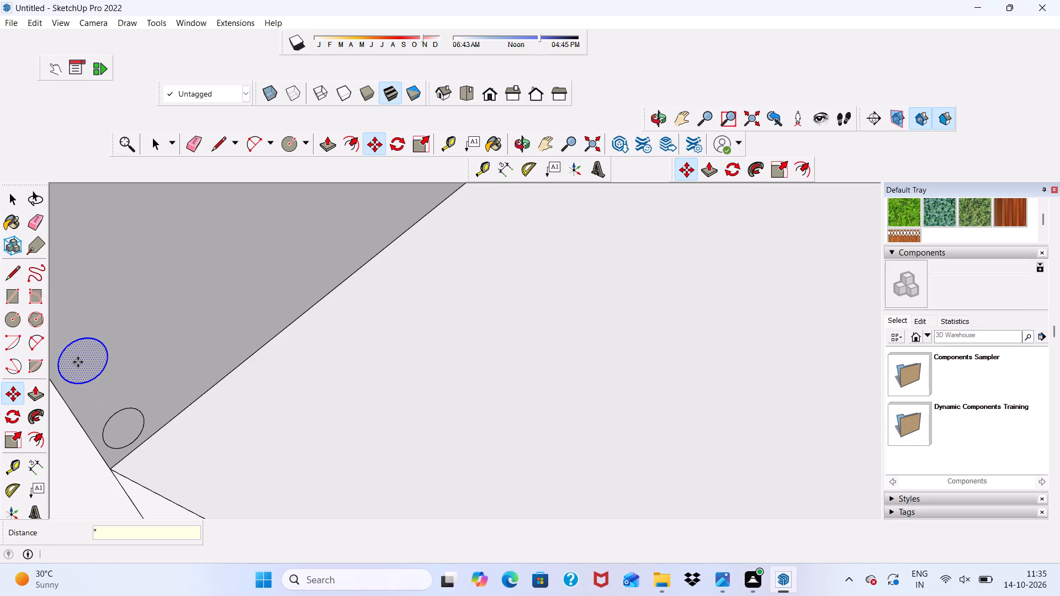
text(10)
key(Return)
Push/Pull the top wall circle about 11' 9 1/16" across the upper balcony to the opposite wall, and check the front view.
scroll(78, 362, down, 4)
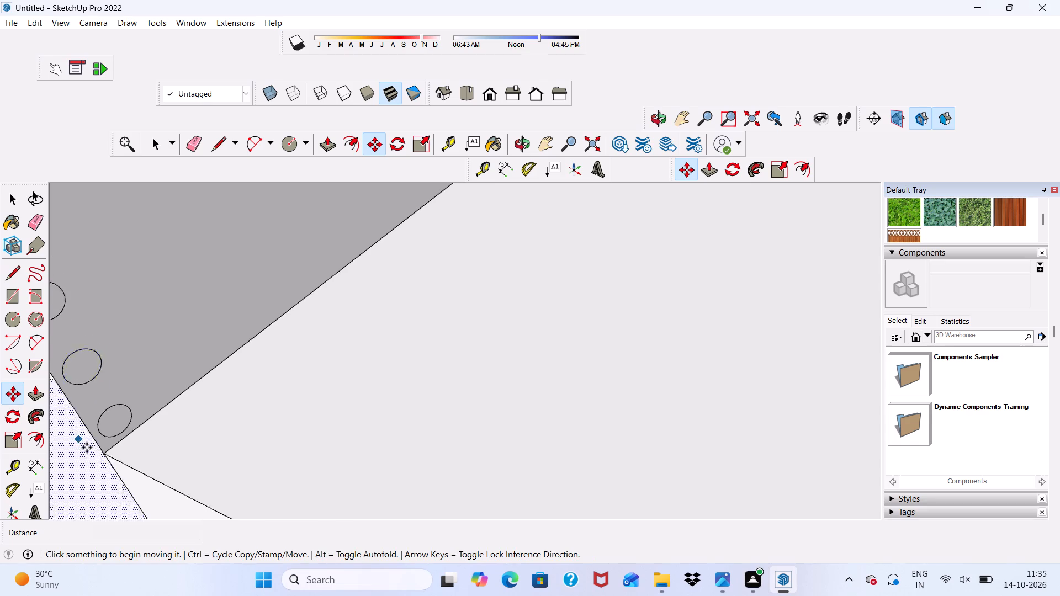
scroll(87, 448, down, 9)
scroll(369, 443, down, 13)
middle_drag(343, 429, 152, 296)
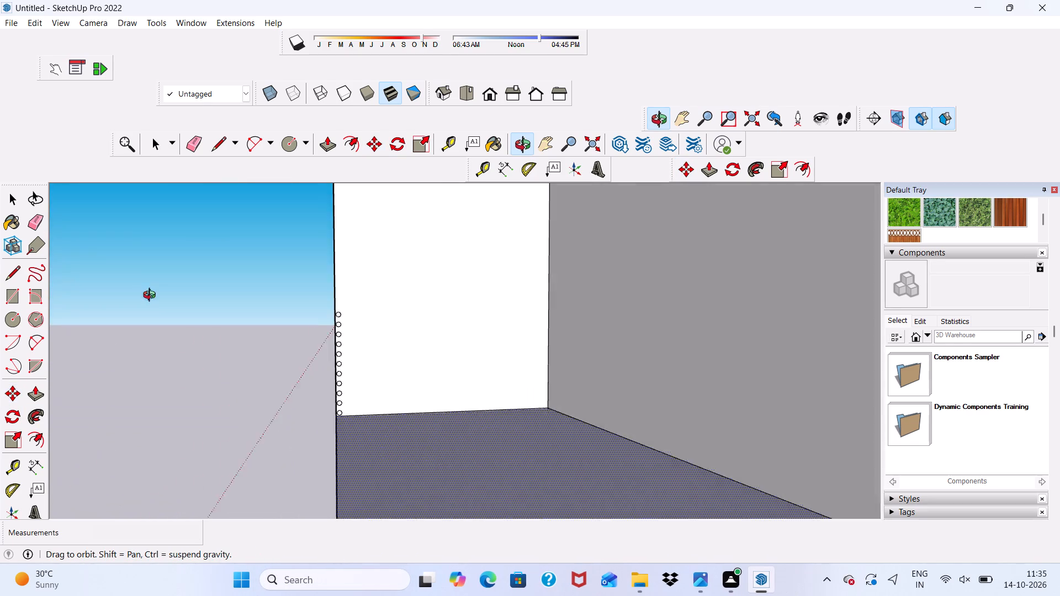
middle_drag(152, 296, 149, 308)
scroll(239, 332, up, 6)
scroll(324, 151, up, 1)
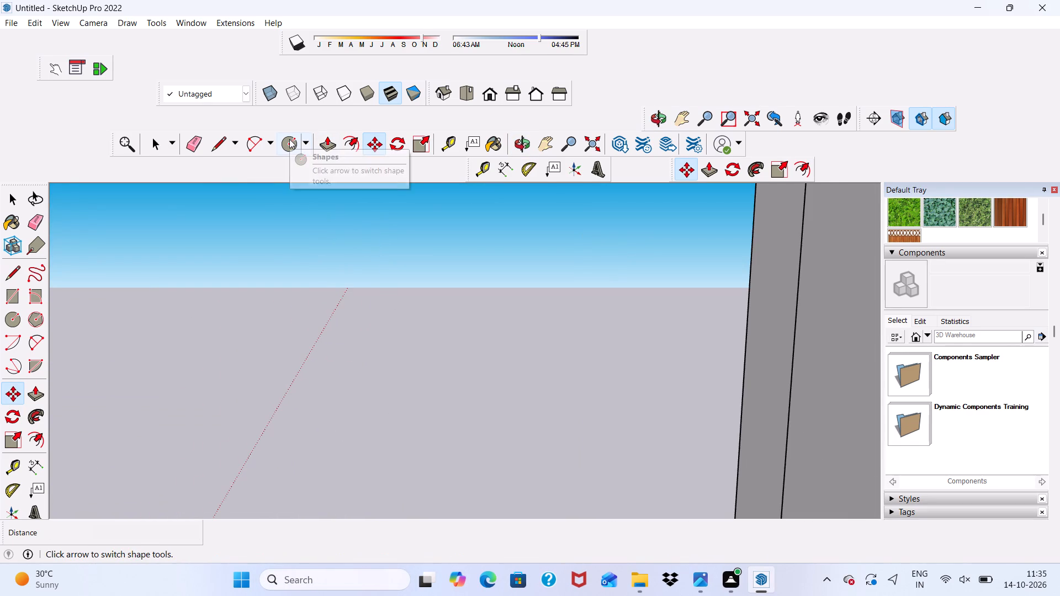
click(331, 143)
scroll(194, 252, down, 10)
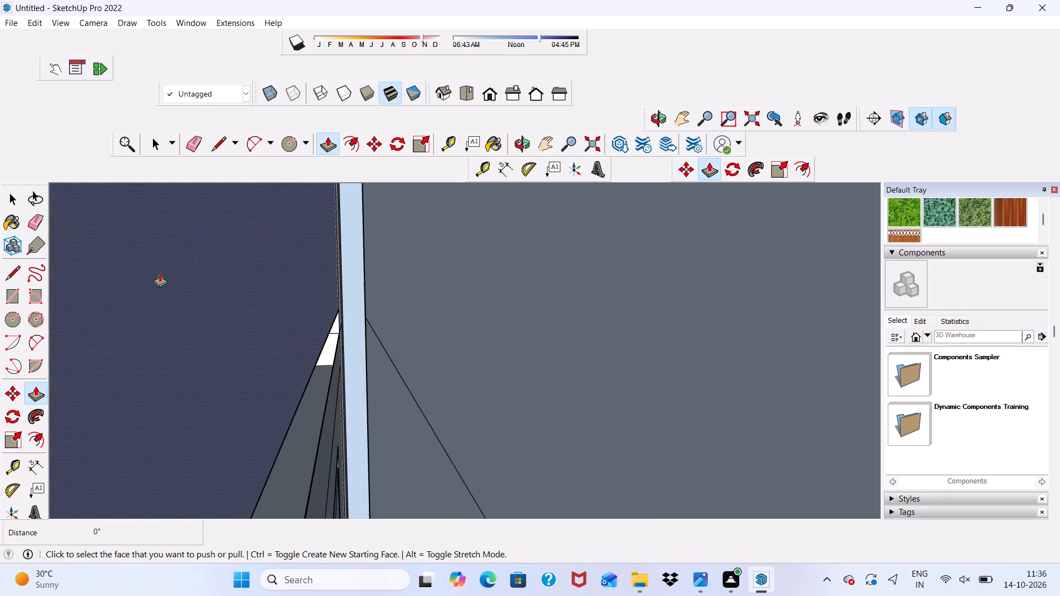
scroll(208, 239, down, 1)
click(481, 87)
scroll(405, 188, down, 13)
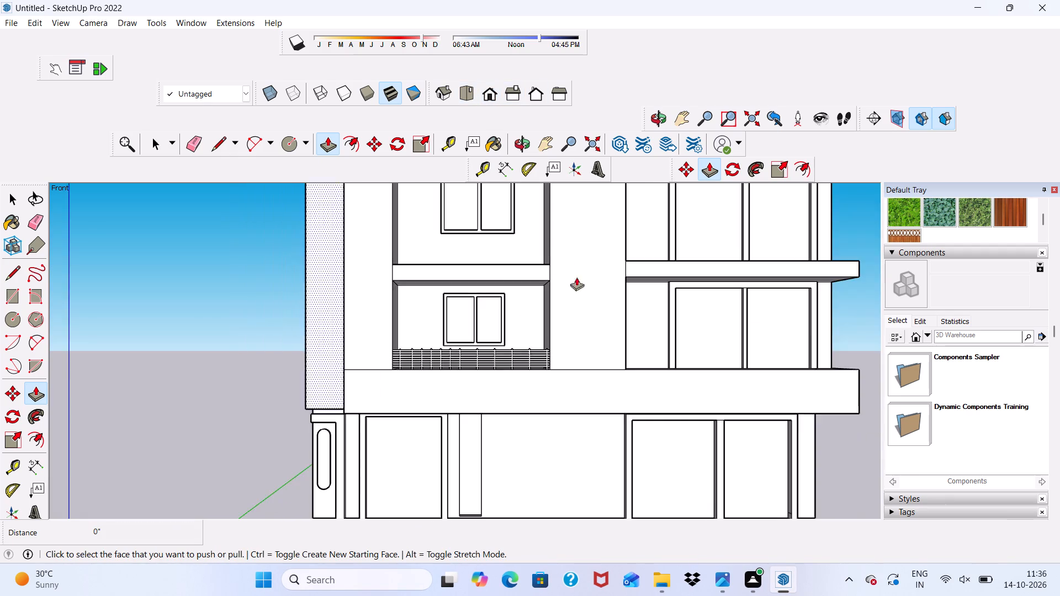
middle_drag(600, 284, 359, 388)
scroll(423, 155, up, 7)
scroll(457, 289, up, 4)
scroll(419, 222, up, 4)
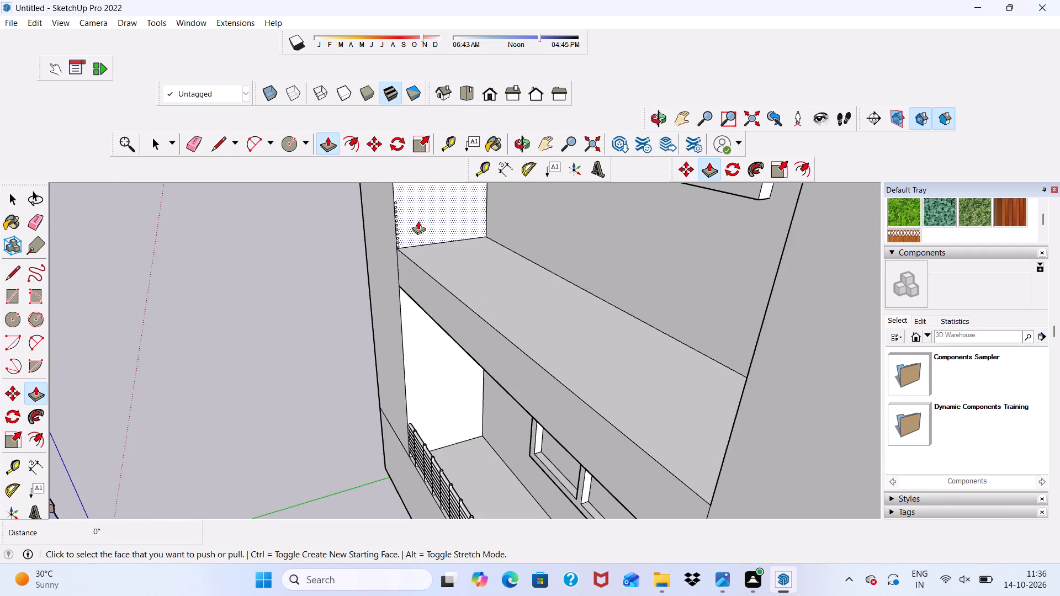
scroll(418, 221, up, 20)
scroll(418, 221, up, 7)
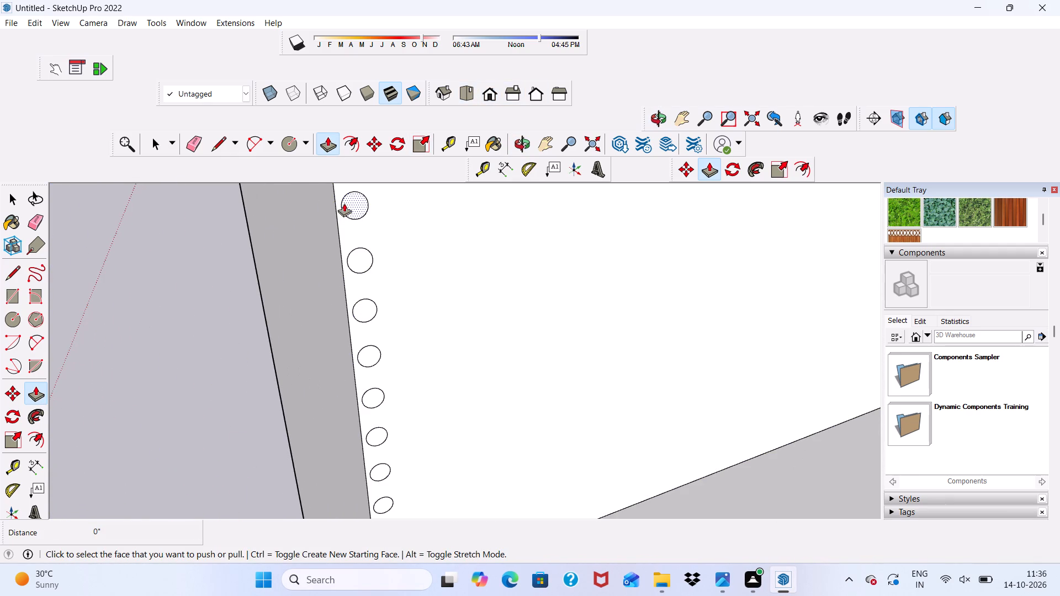
click(351, 200)
scroll(389, 229, down, 5)
scroll(515, 244, down, 15)
middle_drag(466, 293, 800, 245)
scroll(566, 227, up, 4)
scroll(630, 218, down, 10)
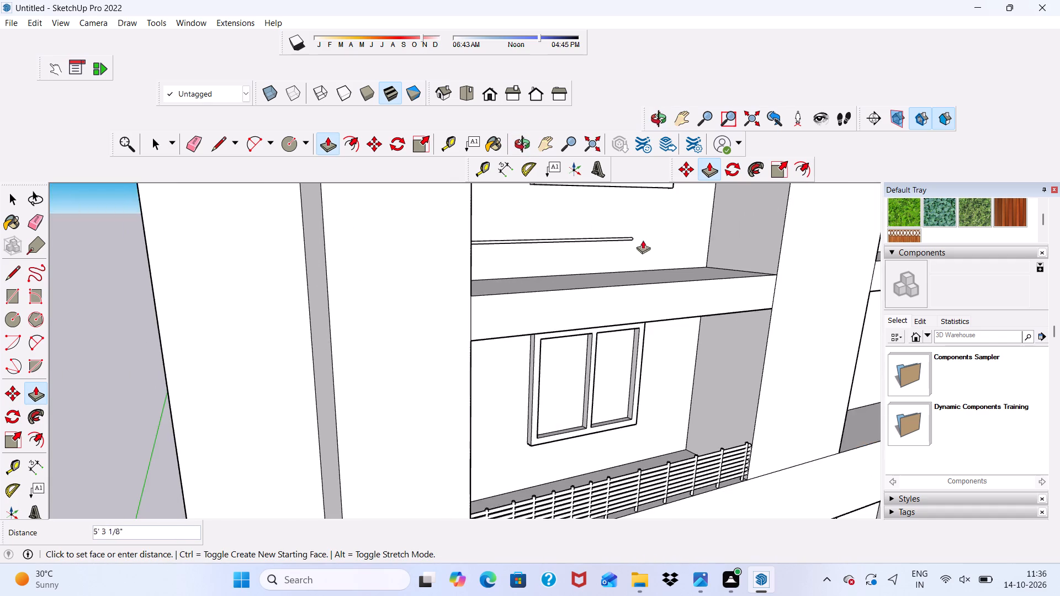
scroll(694, 222, up, 4)
click(815, 214)
scroll(144, 235, down, 7)
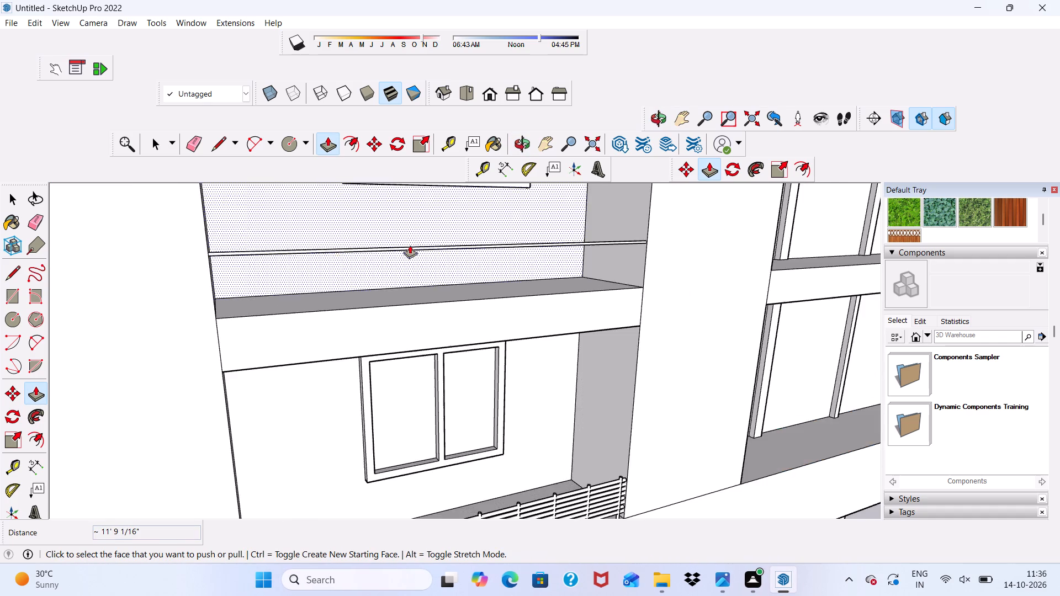
scroll(410, 245, down, 2)
click(491, 93)
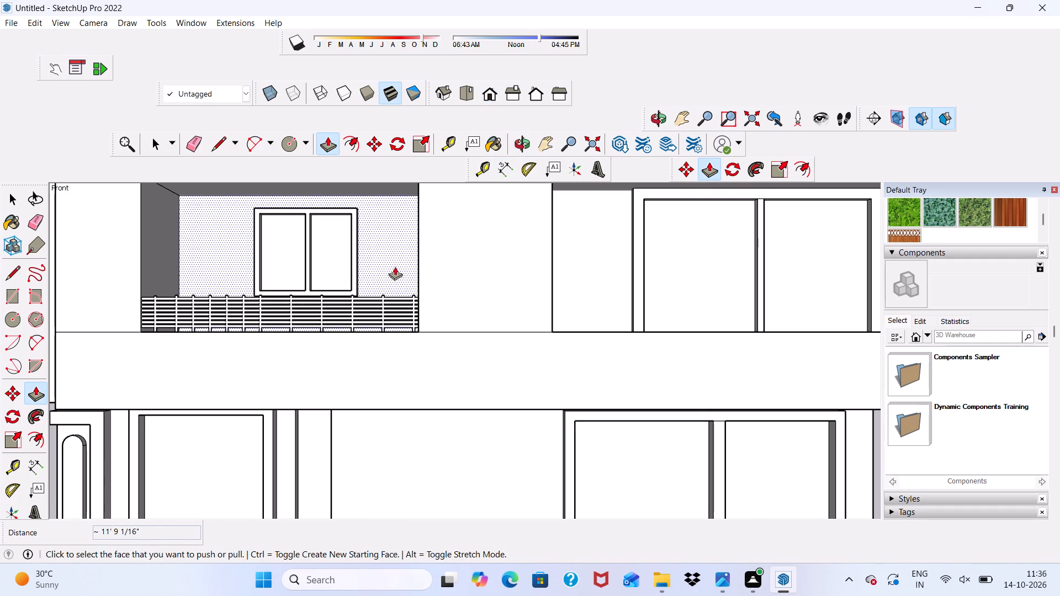
Push/Pull the second wall circle from the bottom about 11' 11 5/8" across the upper balcony to the opposite wall.
scroll(390, 268, down, 5)
scroll(412, 323, down, 2)
scroll(367, 198, up, 6)
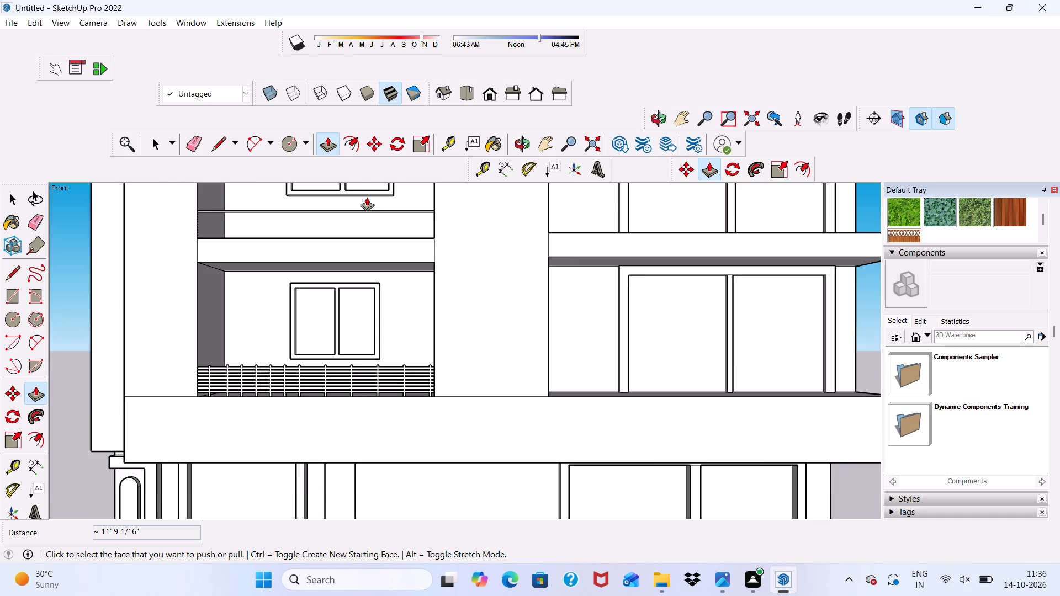
middle_drag(367, 197, 274, 308)
scroll(251, 206, up, 5)
scroll(252, 228, down, 5)
scroll(233, 178, up, 20)
scroll(233, 178, up, 12)
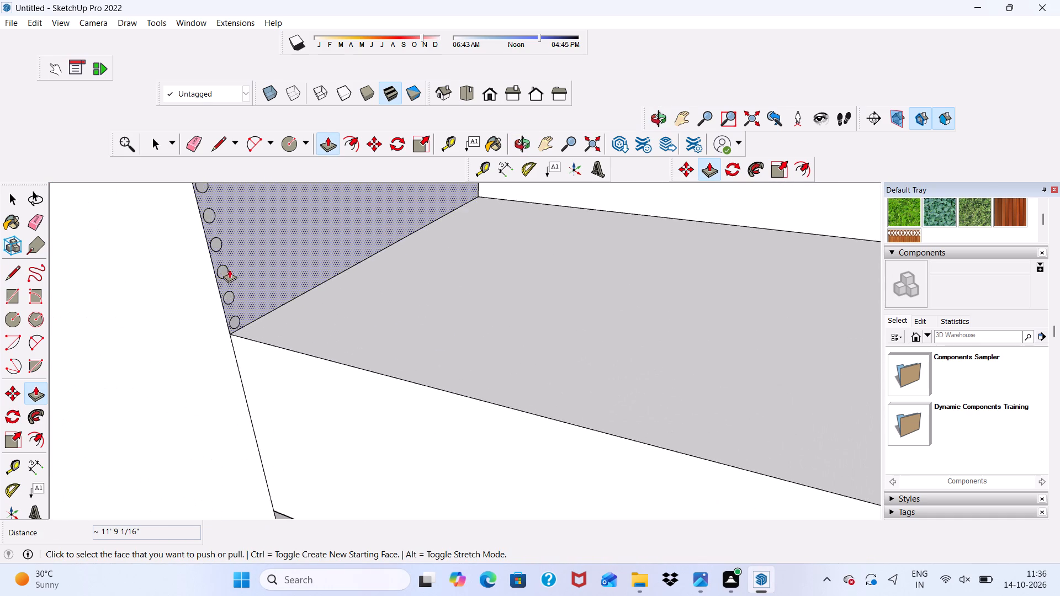
scroll(229, 269, up, 7)
click(232, 305)
scroll(294, 315, down, 14)
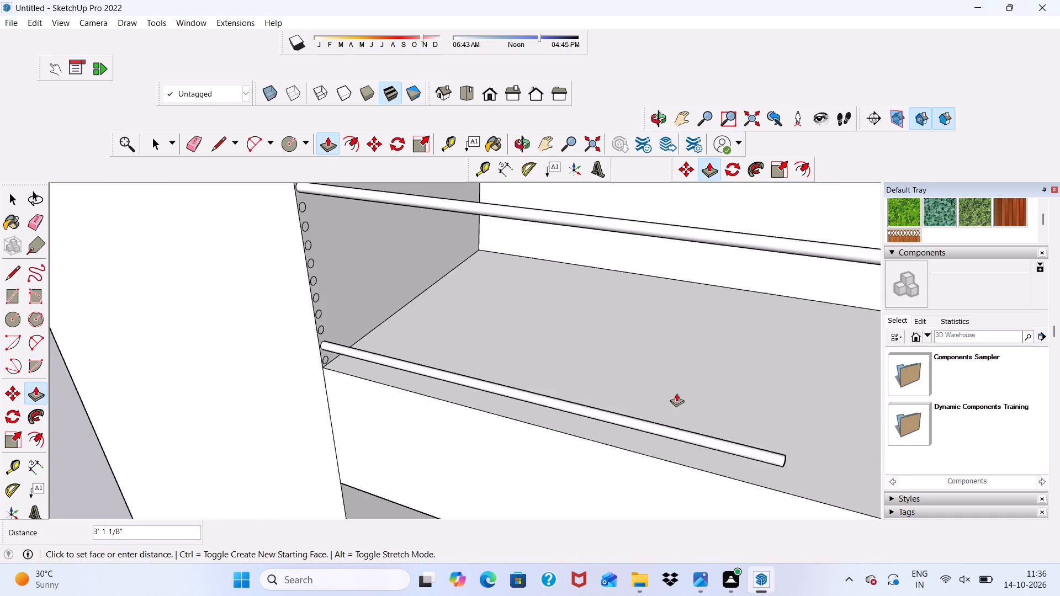
scroll(676, 393, down, 4)
scroll(436, 340, down, 16)
middle_drag(402, 362, 479, 354)
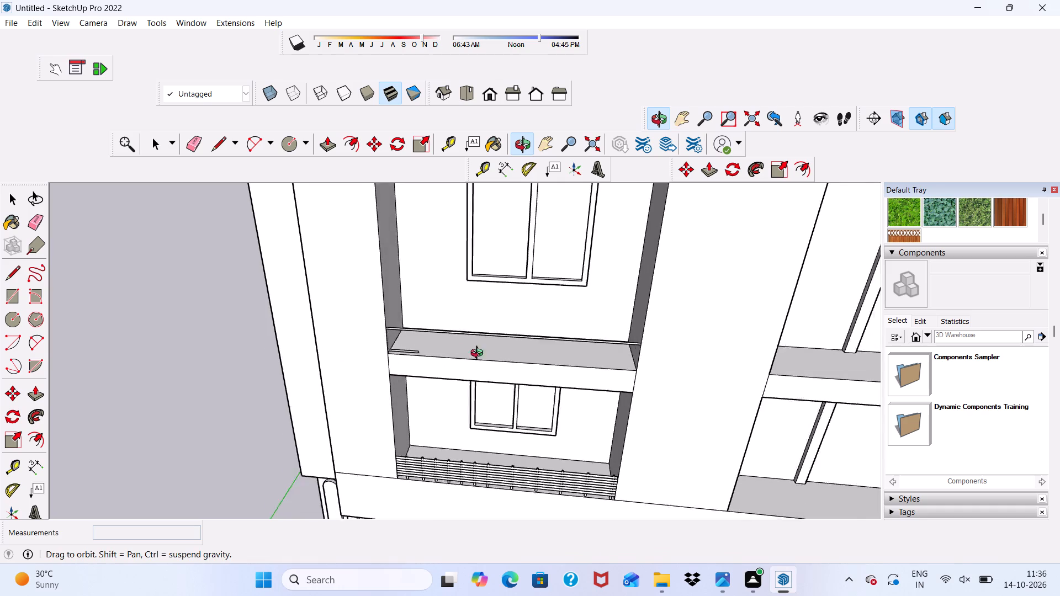
middle_drag(479, 354, 625, 321)
scroll(624, 307, up, 10)
click(609, 296)
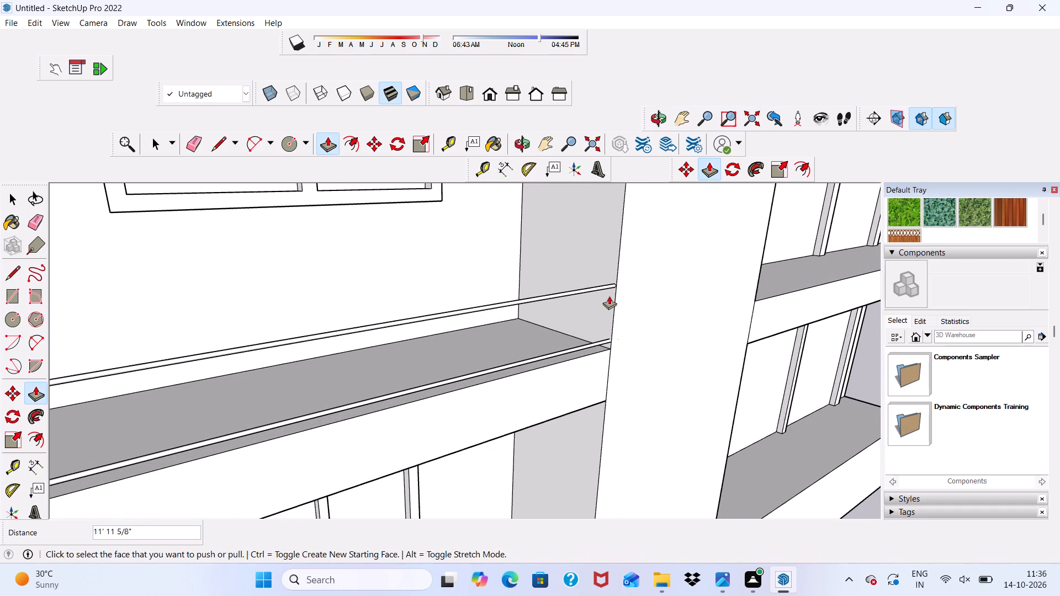
Push/Pull the wall circle just below the top rail about 11' 9 1/16" across the upper balcony to the opposite wall.
scroll(605, 309, down, 3)
middle_drag(599, 341, 226, 434)
scroll(357, 283, up, 5)
scroll(393, 216, up, 3)
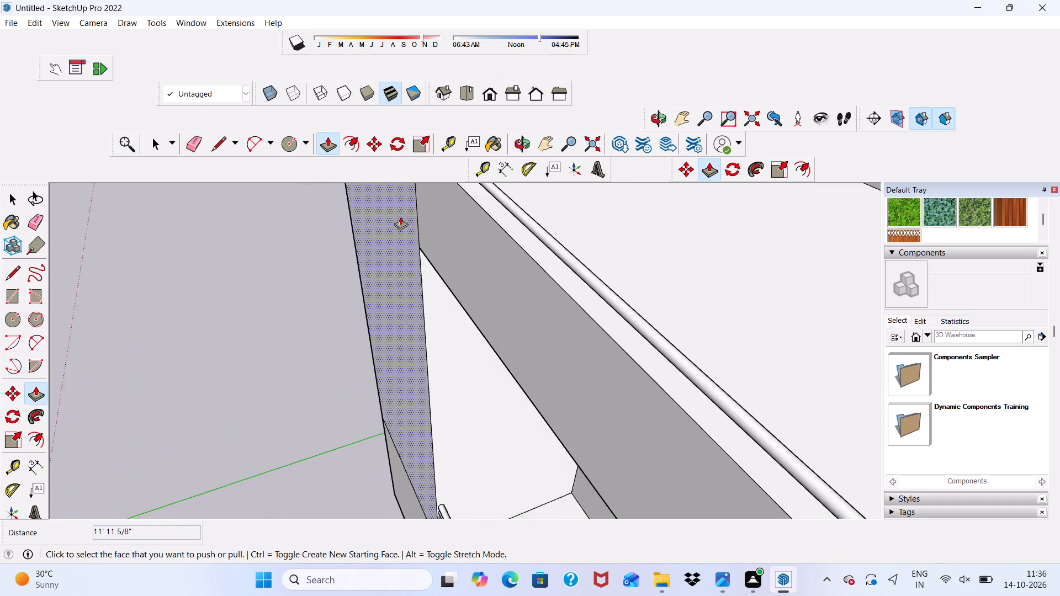
scroll(332, 388, down, 10)
scroll(316, 357, up, 7)
scroll(423, 466, up, 6)
scroll(439, 386, up, 6)
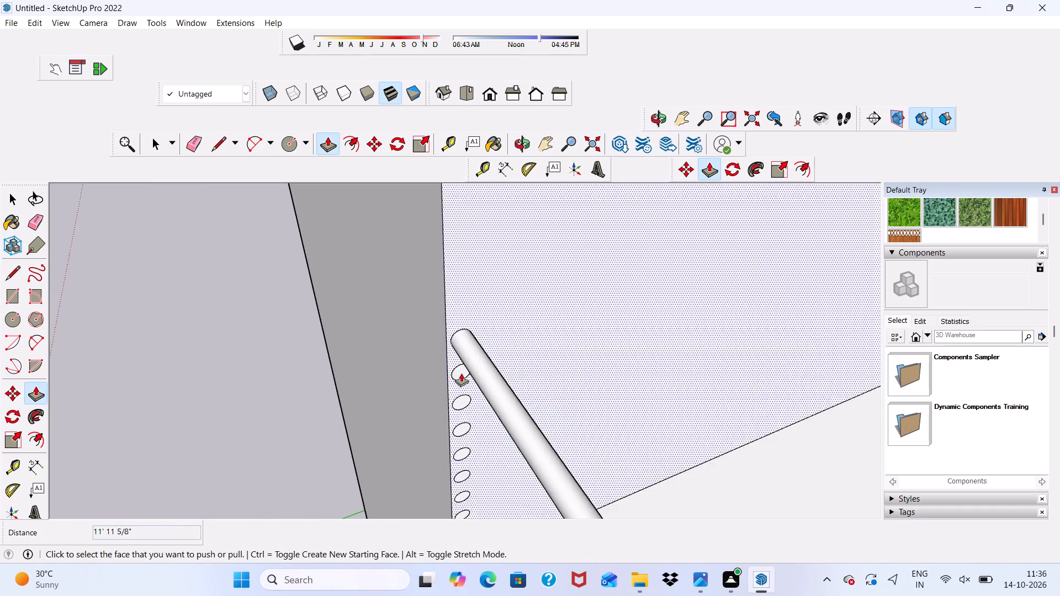
scroll(461, 373, up, 5)
click(455, 364)
scroll(478, 401, down, 4)
scroll(455, 348, down, 6)
middle_drag(468, 387, 494, 388)
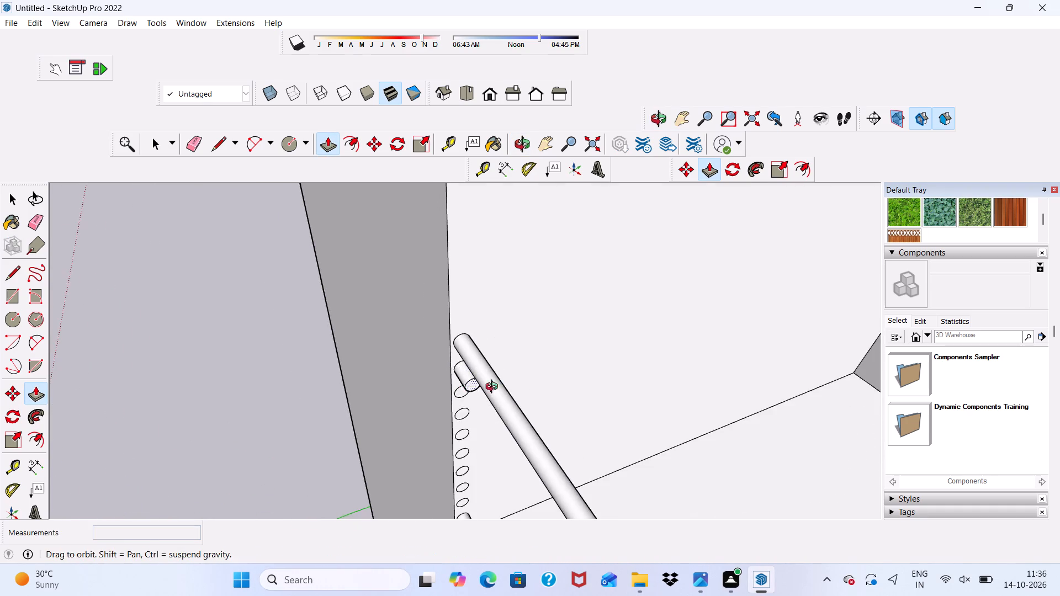
middle_drag(494, 388, 744, 297)
scroll(229, 327, down, 10)
scroll(107, 342, down, 4)
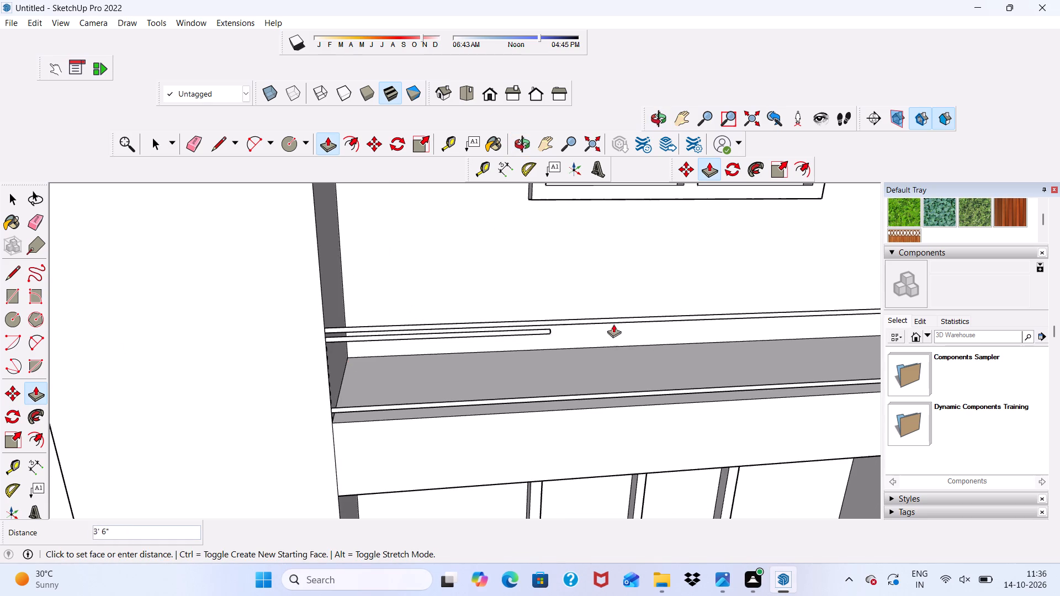
scroll(629, 324, up, 6)
scroll(325, 315, down, 7)
scroll(473, 356, up, 3)
scroll(491, 346, down, 6)
scroll(269, 377, up, 5)
scroll(584, 355, down, 6)
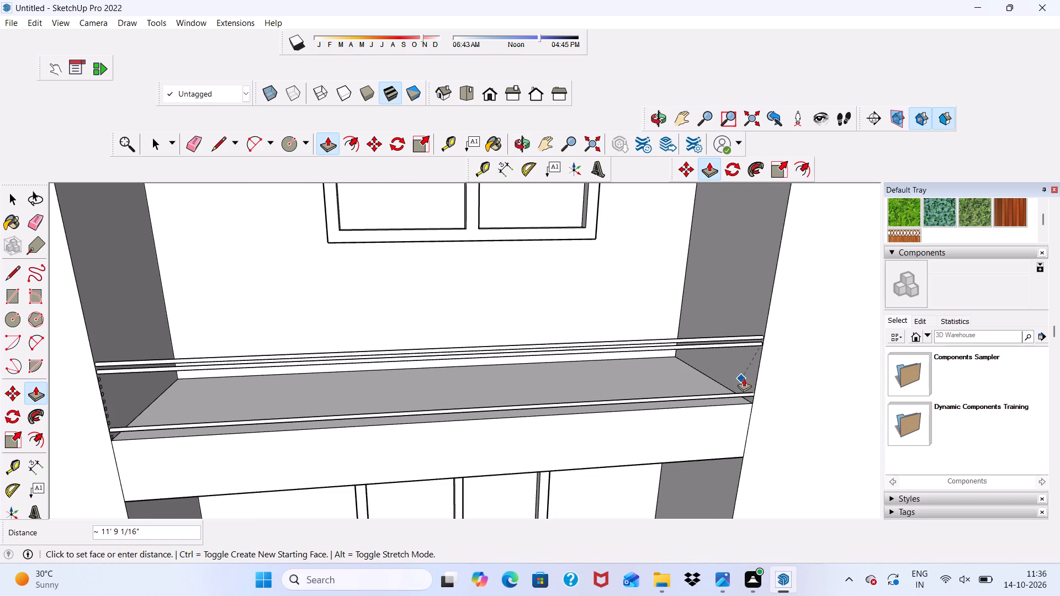
click(751, 374)
Push/Pull the third wall circle from the bottom about 11' 9 1/16" across the upper balcony to the opposite wall.
scroll(480, 415, down, 1)
middle_drag(467, 422, 235, 438)
scroll(342, 366, up, 5)
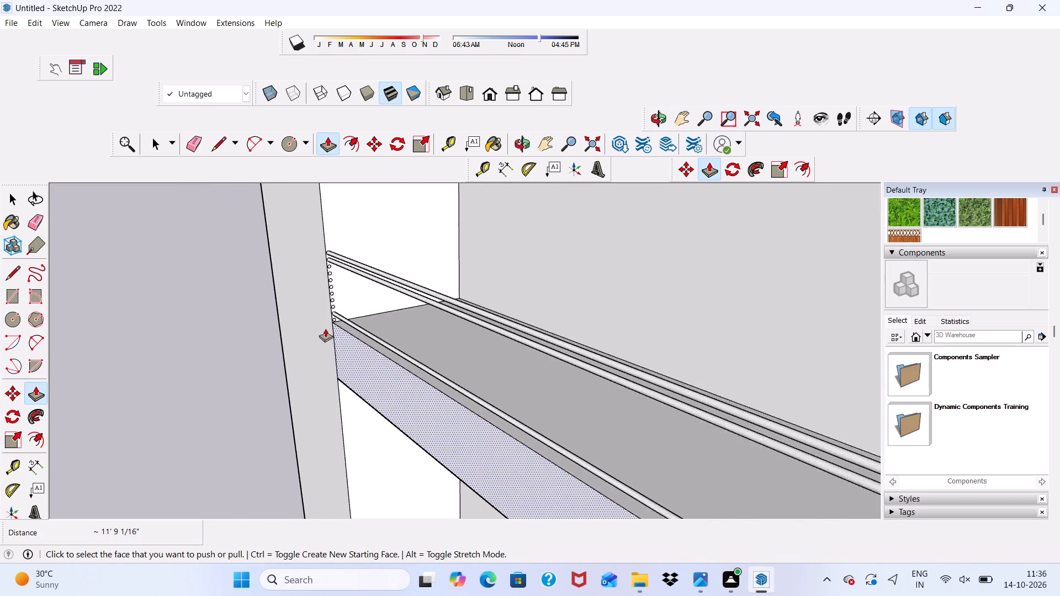
scroll(321, 288, up, 20)
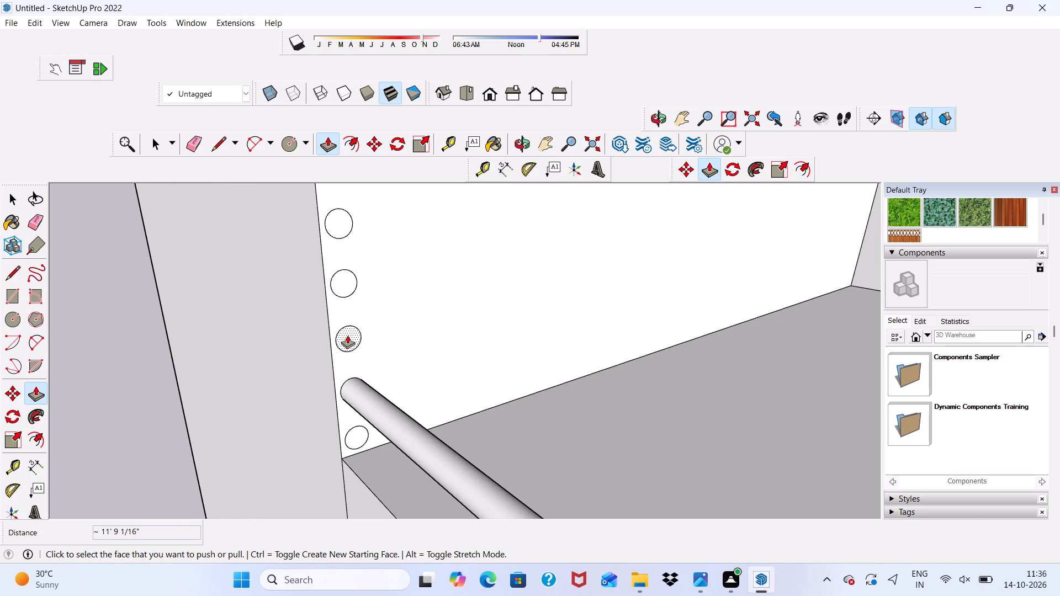
click(347, 335)
scroll(347, 336, down, 6)
scroll(396, 337, down, 5)
middle_drag(376, 352, 734, 312)
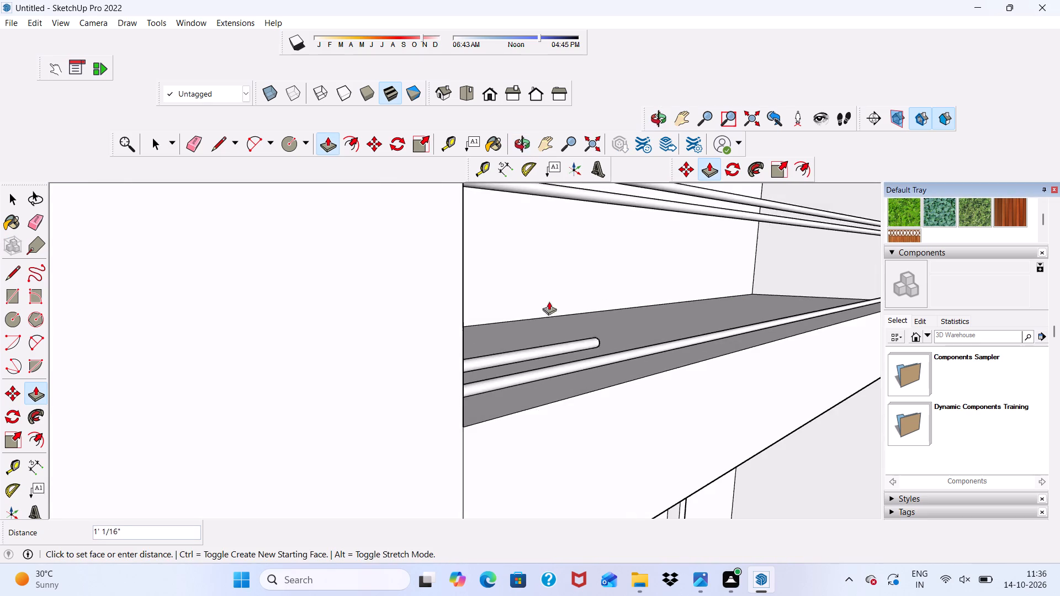
scroll(487, 305, down, 5)
scroll(765, 262, up, 4)
click(813, 282)
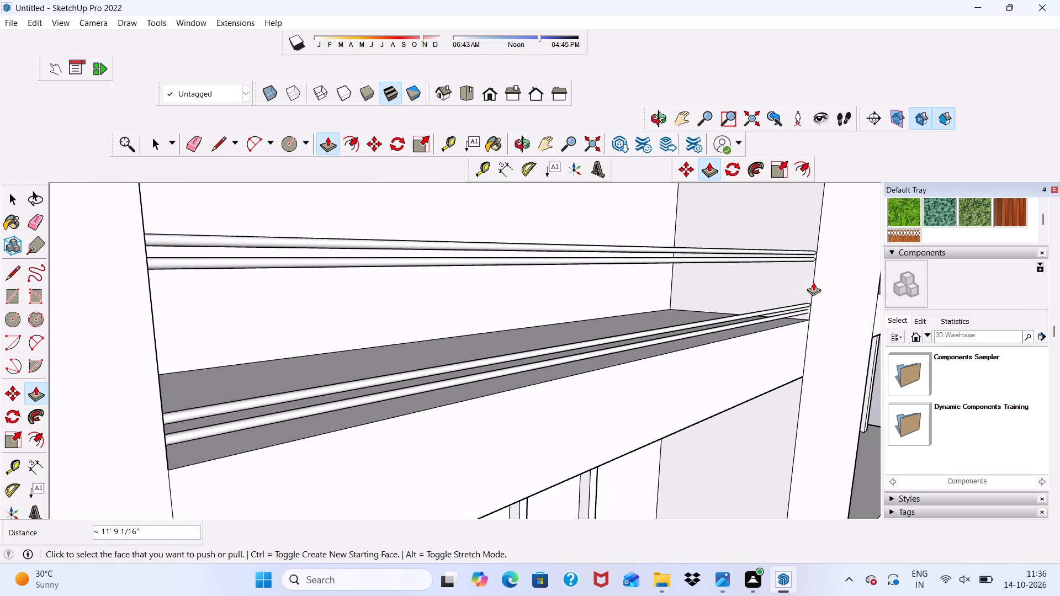
Push/Pull the third wall circle from the top about 11' 9 1/16" across the upper balcony to the opposite wall.
middle_drag(806, 304, 400, 346)
scroll(311, 268, up, 5)
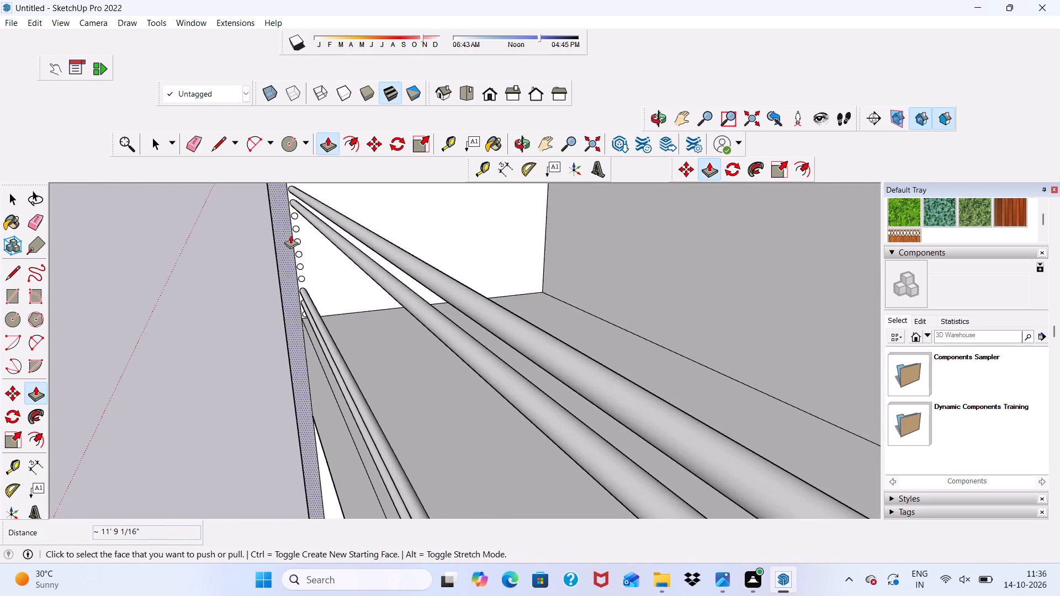
scroll(292, 231, up, 12)
scroll(295, 209, down, 1)
click(296, 203)
scroll(299, 261, down, 6)
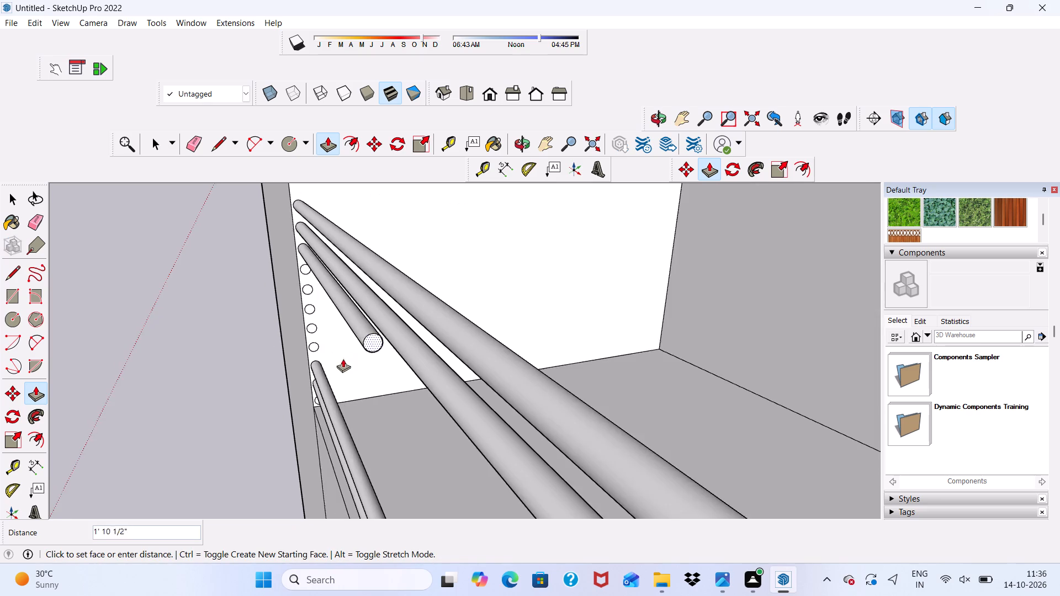
scroll(324, 381, down, 6)
middle_drag(326, 412, 696, 301)
scroll(498, 303, down, 6)
scroll(760, 315, up, 2)
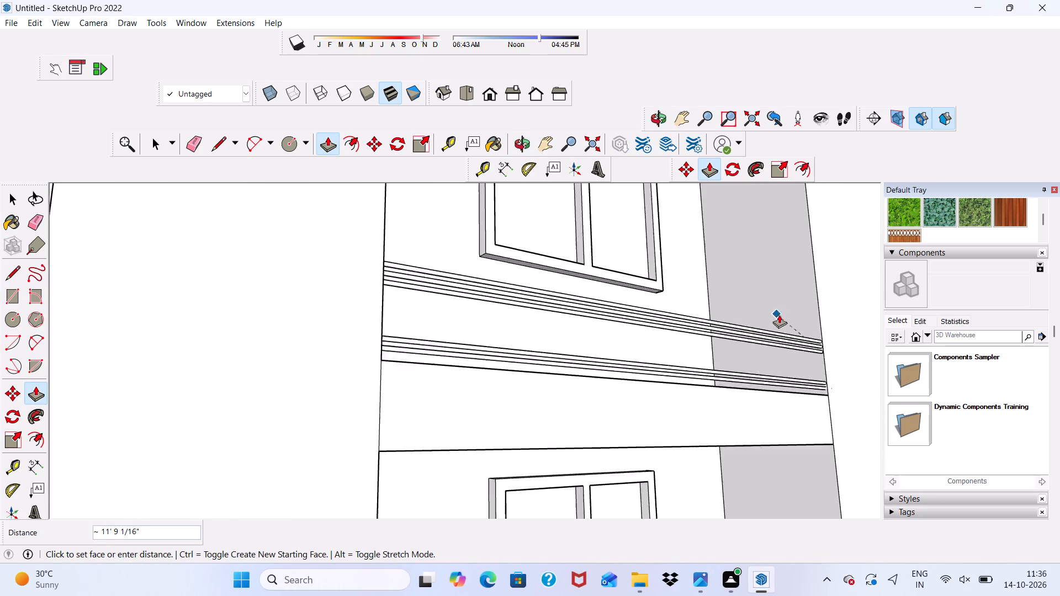
scroll(779, 315, up, 3)
scroll(804, 348, down, 1)
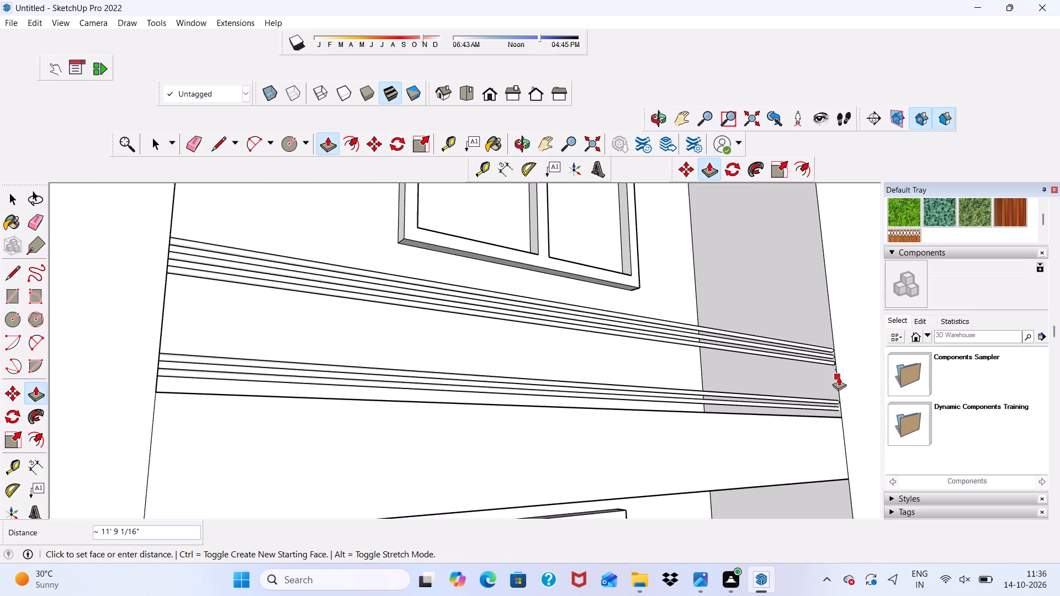
click(839, 377)
Push/Pull the fourth wall circle from the top about 11' 9 1/16" across the upper balcony to the opposite wall.
scroll(834, 377, down, 2)
middle_drag(833, 377, 429, 429)
scroll(373, 376, up, 6)
scroll(362, 331, up, 2)
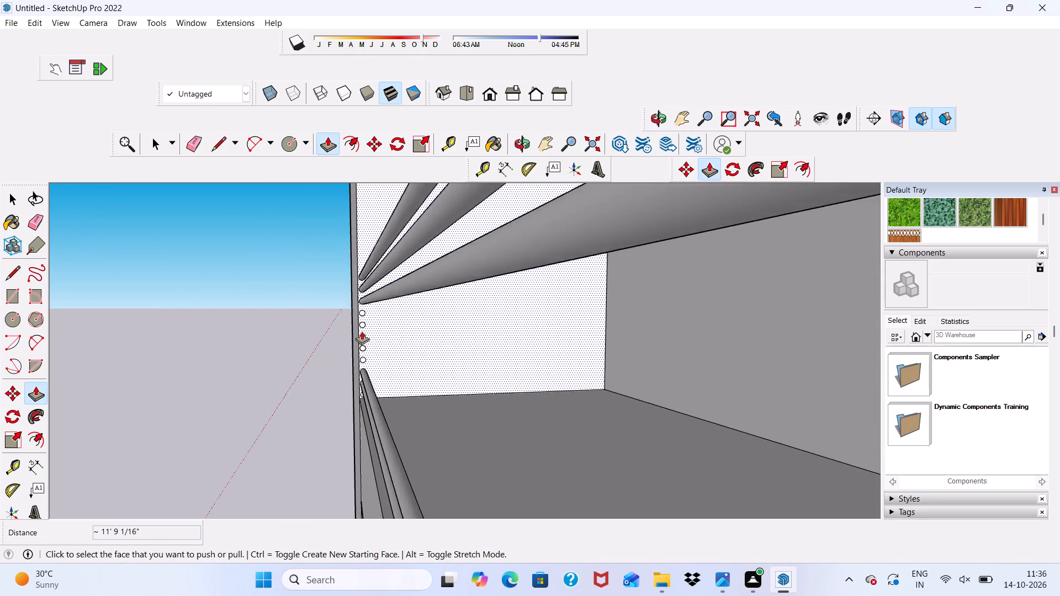
scroll(362, 331, up, 8)
click(365, 301)
scroll(405, 352, down, 6)
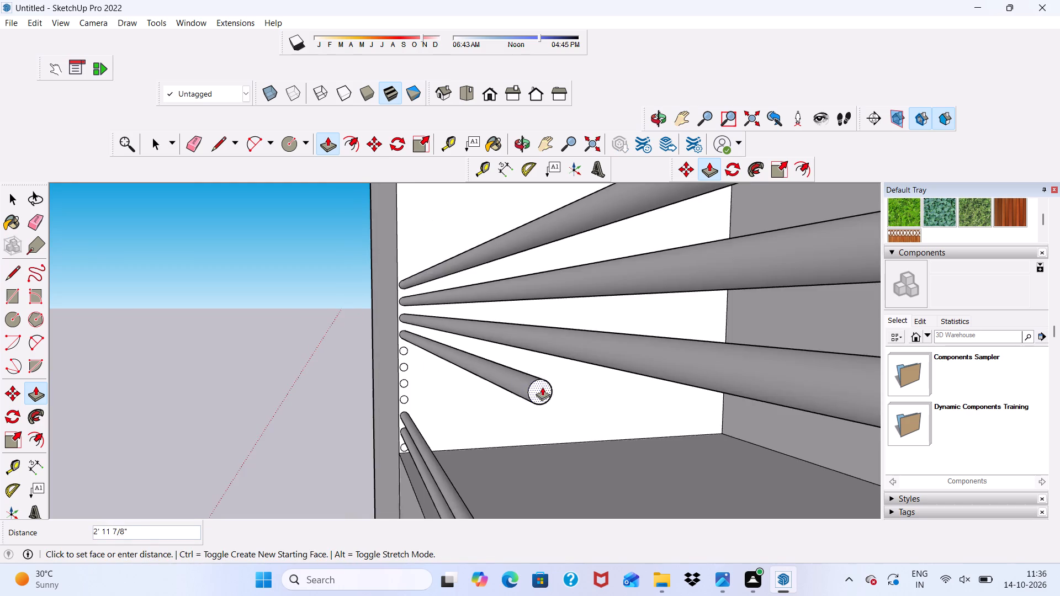
scroll(468, 389, down, 4)
middle_drag(468, 398, 709, 387)
scroll(443, 368, down, 2)
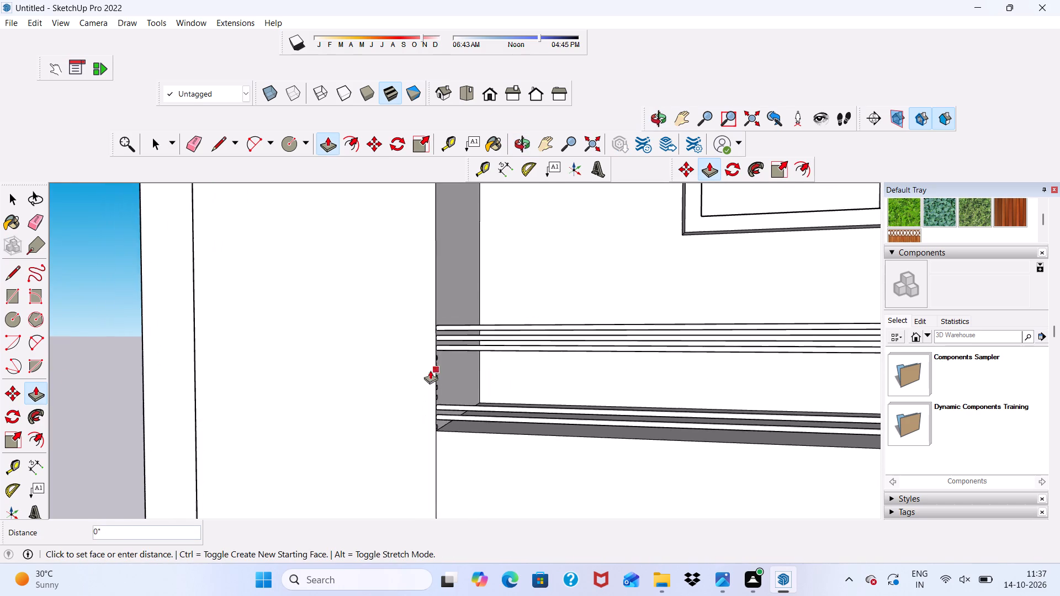
scroll(387, 369, down, 4)
scroll(329, 365, down, 3)
scroll(380, 381, down, 5)
scroll(792, 391, up, 3)
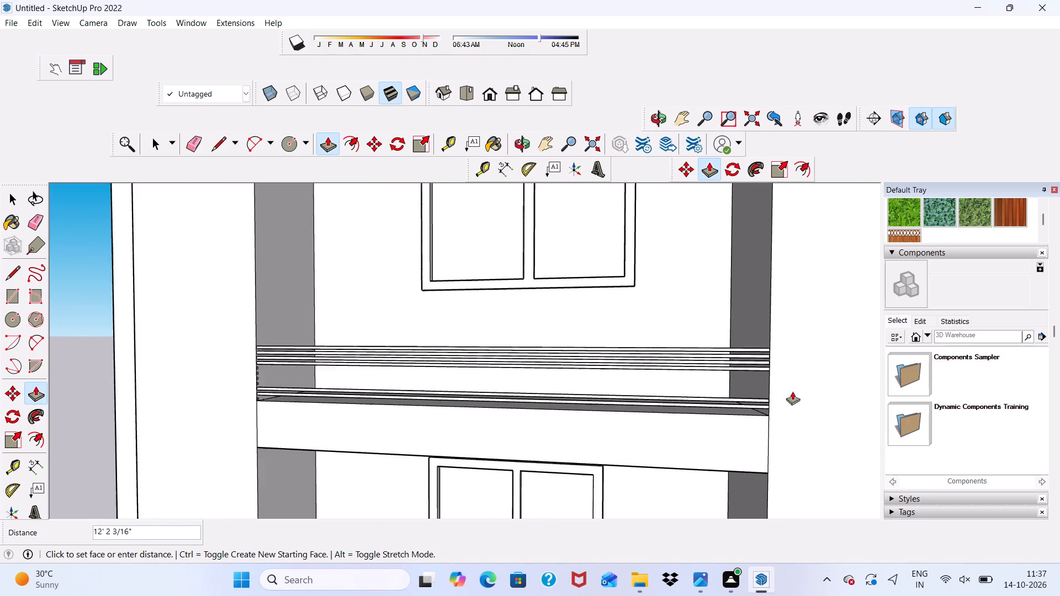
scroll(792, 391, up, 2)
click(762, 376)
Push/Pull the fourth wall circle from the bottom about 11' 9 1/16" across the upper balcony to the opposite wall.
scroll(634, 363, up, 5)
scroll(314, 356, up, 4)
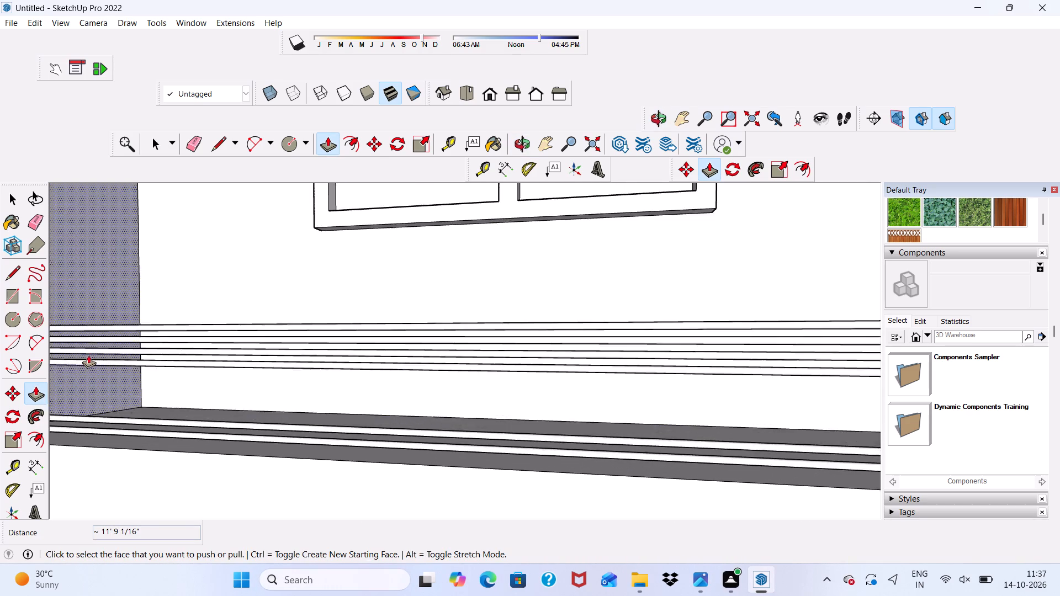
scroll(88, 355, down, 9)
middle_drag(628, 326, 543, 376)
scroll(462, 358, up, 12)
scroll(208, 310, up, 13)
click(215, 356)
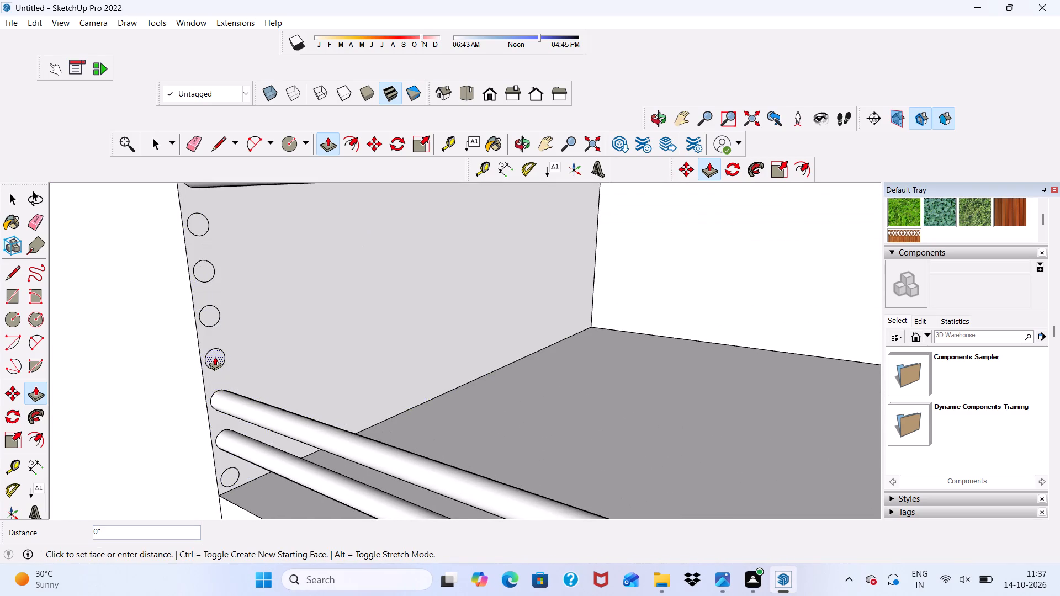
scroll(208, 348, down, 6)
scroll(254, 332, down, 3)
middle_drag(252, 349, 528, 312)
scroll(528, 312, down, 3)
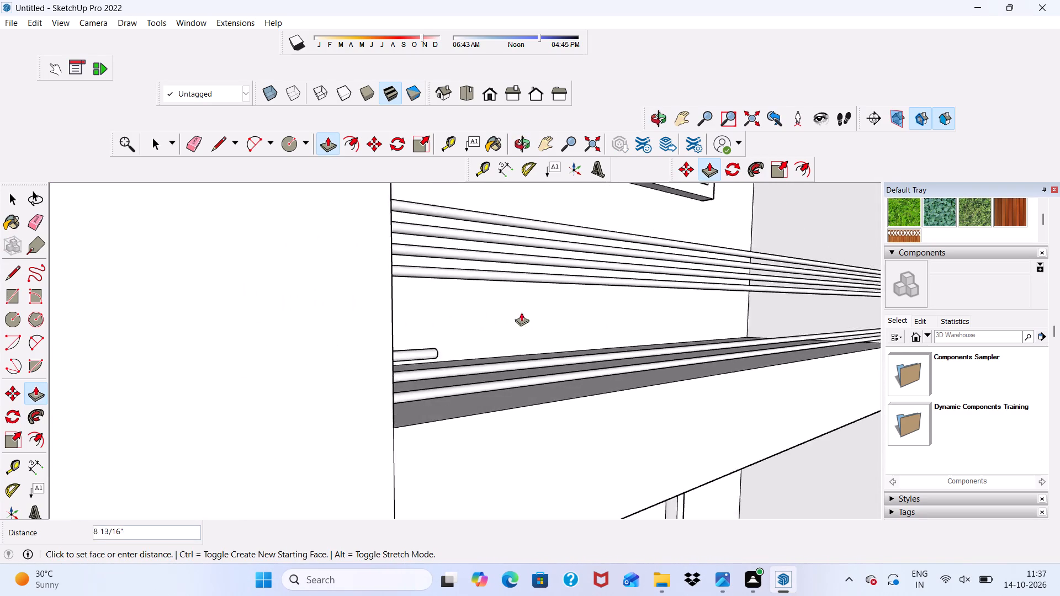
scroll(826, 300, down, 8)
scroll(779, 305, up, 6)
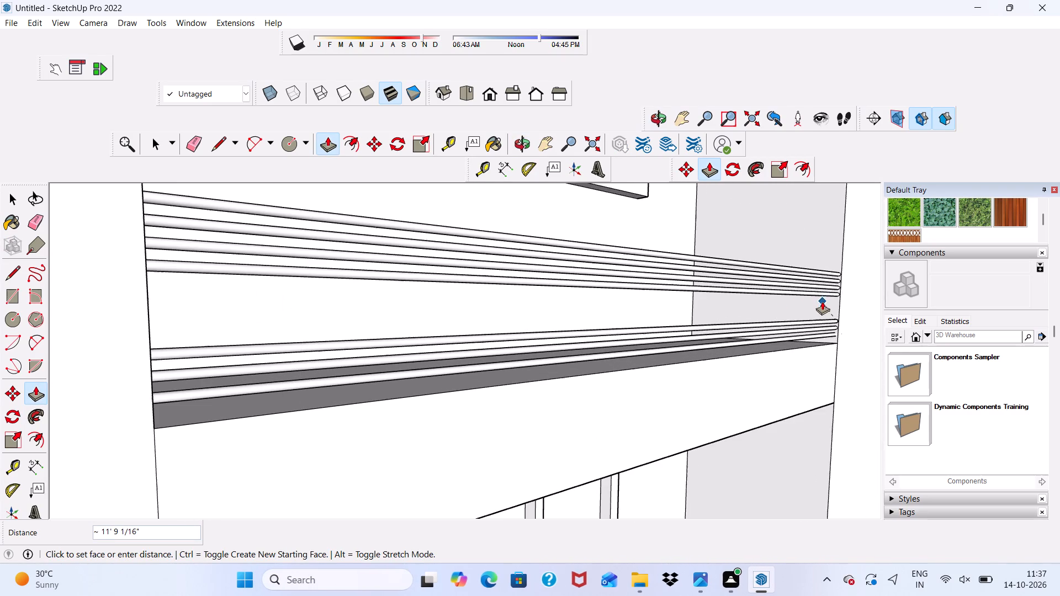
scroll(845, 292, up, 5)
click(833, 302)
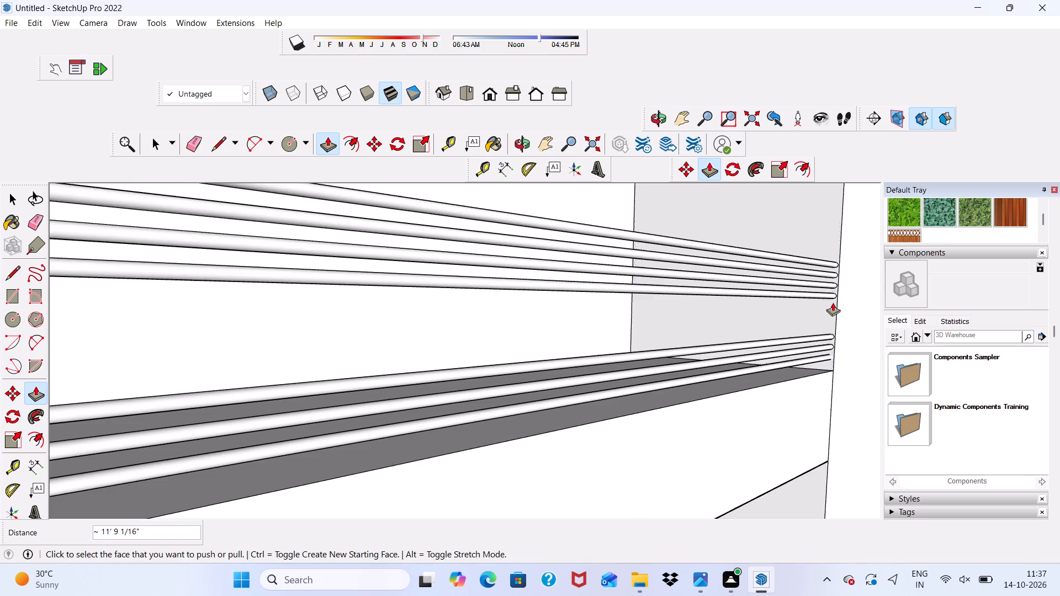
Push/Pull the fifth wall circle from the bottom about 11' 11 5/16" across the upper balcony to the opposite wall.
scroll(833, 308, down, 4)
middle_drag(831, 332, 554, 365)
scroll(134, 344, up, 8)
scroll(163, 316, down, 3)
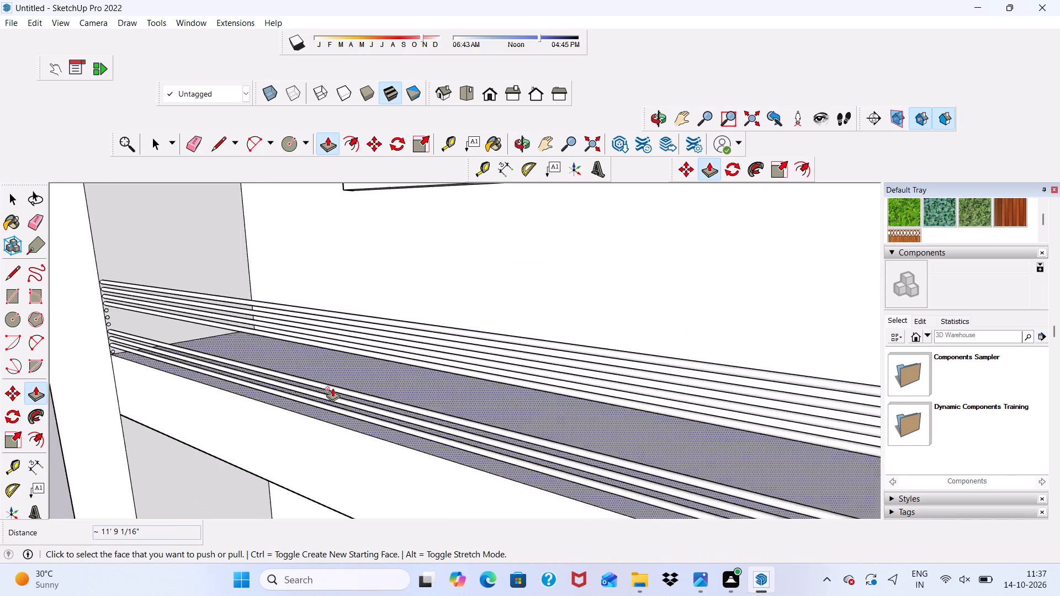
scroll(332, 388, down, 5)
scroll(161, 378, up, 20)
scroll(161, 378, up, 3)
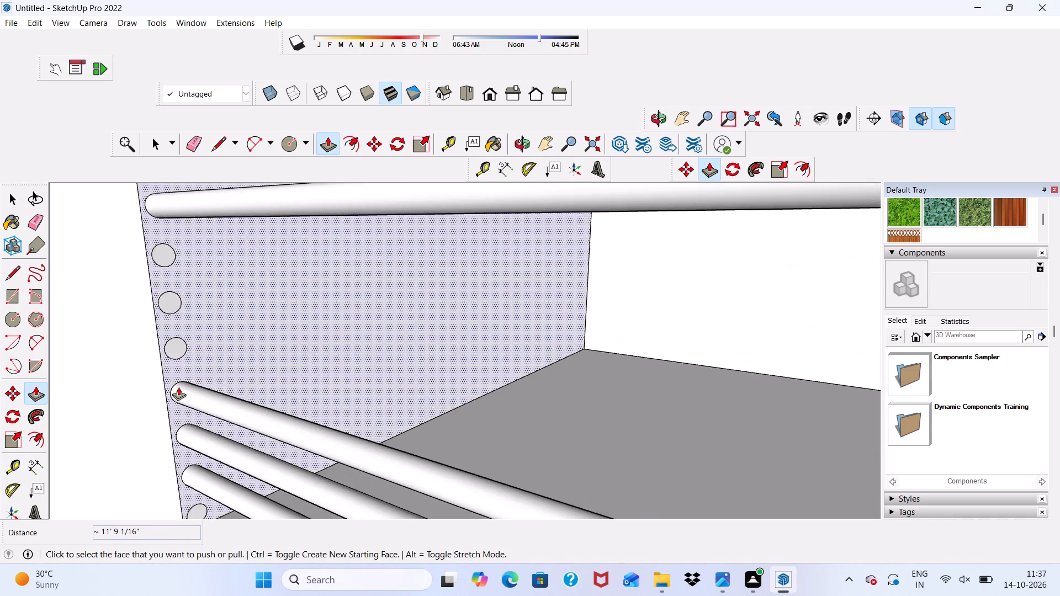
scroll(176, 362, up, 5)
click(172, 339)
scroll(269, 375, down, 11)
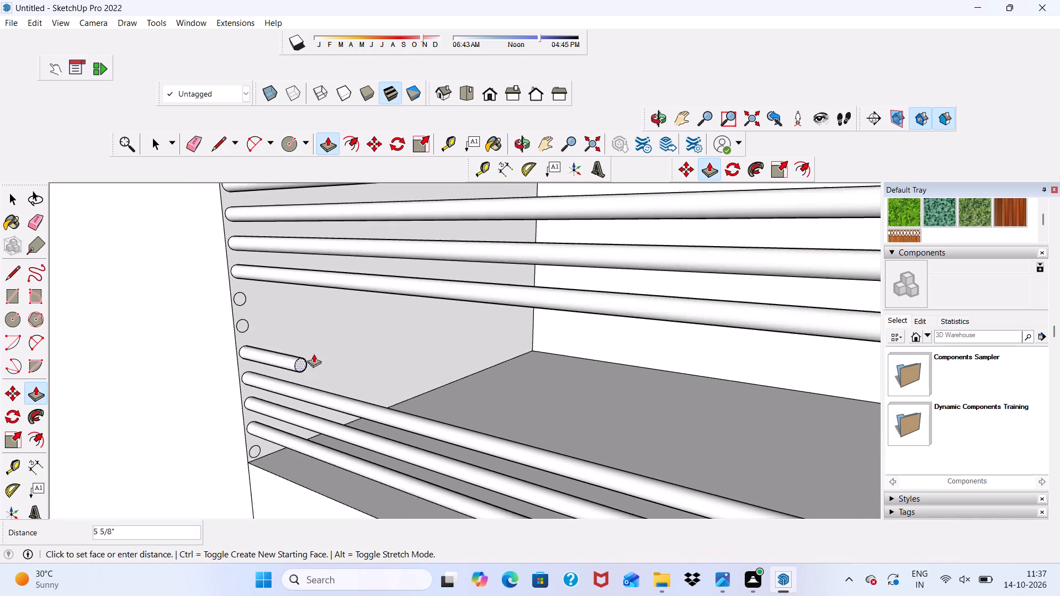
scroll(314, 354, down, 7)
middle_drag(282, 357, 505, 337)
scroll(349, 343, down, 10)
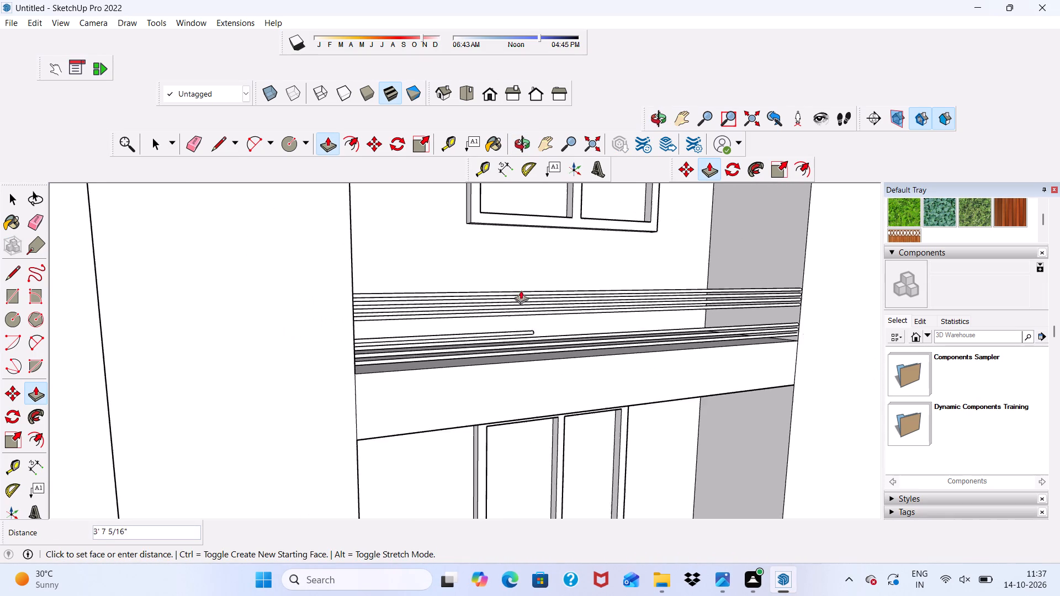
scroll(521, 290, down, 4)
scroll(659, 285, up, 5)
scroll(703, 307, up, 3)
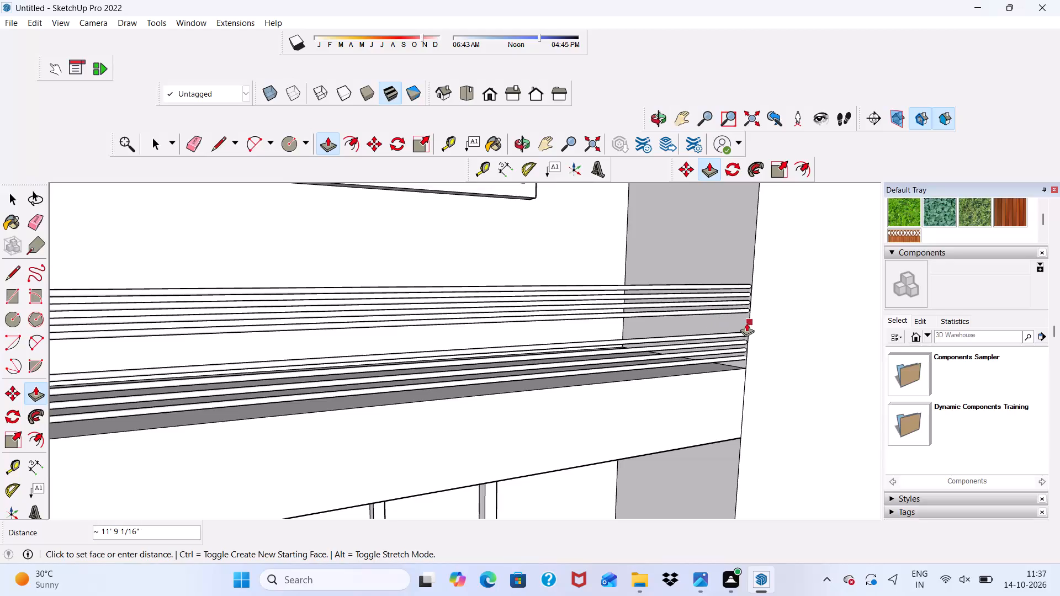
click(754, 333)
Push/Pull the open wall circle just above the lower group of rails about 11' 11 1/4" across the upper balcony to the opposite wall.
scroll(750, 342, down, 3)
middle_drag(739, 359, 411, 389)
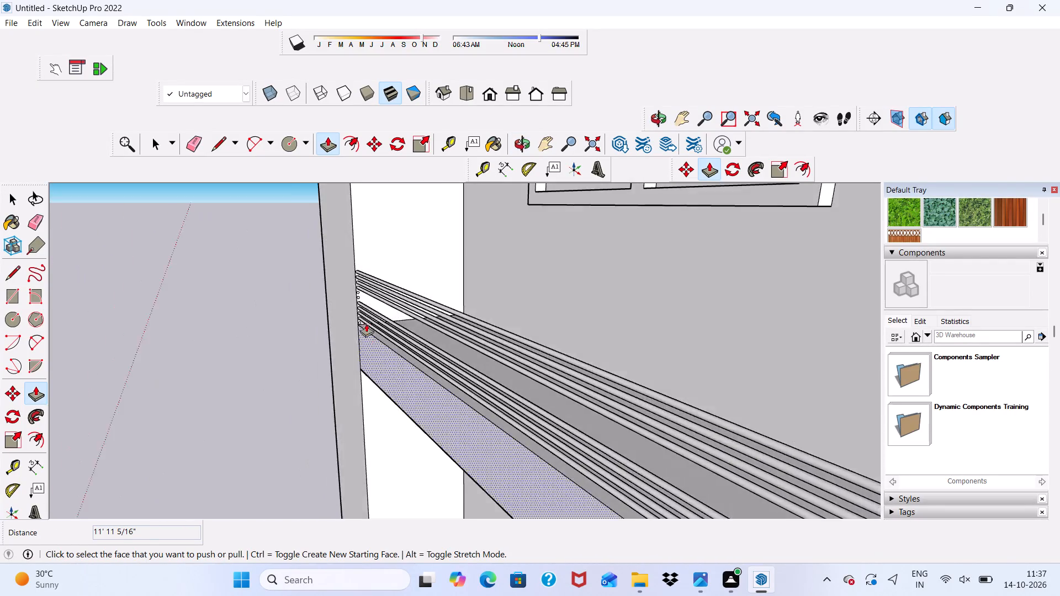
scroll(364, 308, up, 20)
scroll(364, 308, up, 3)
click(377, 304)
scroll(402, 335, down, 11)
middle_drag(490, 380, 819, 350)
scroll(420, 315, down, 9)
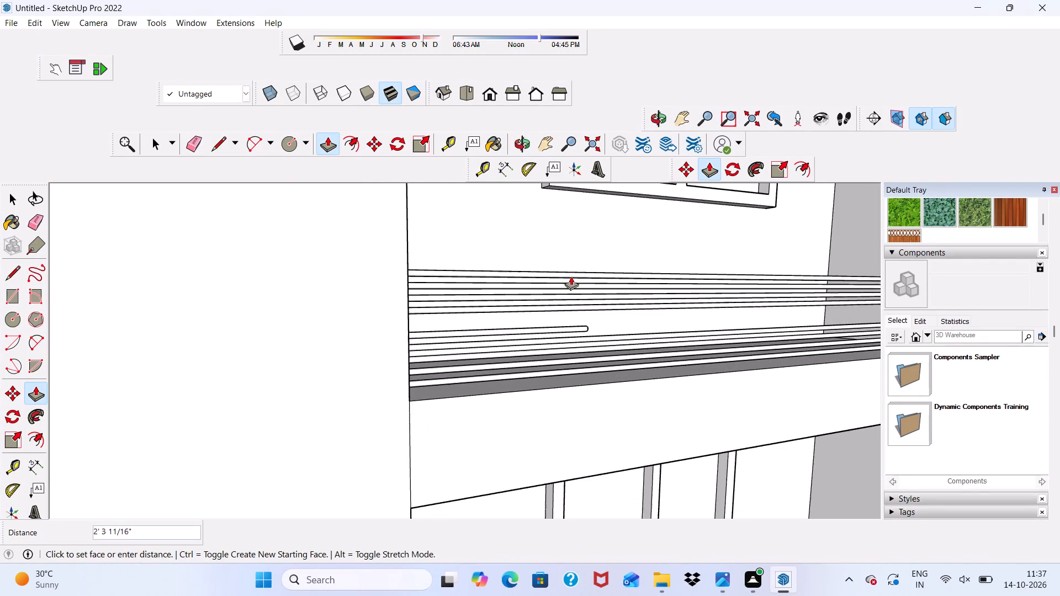
scroll(303, 314, down, 5)
scroll(797, 312, up, 6)
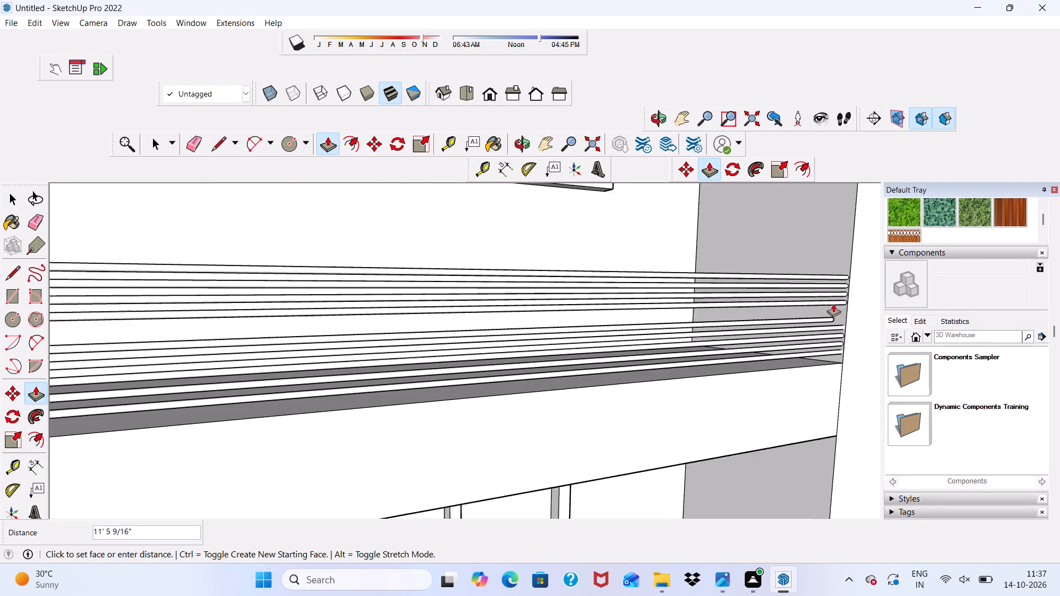
scroll(833, 304, up, 1)
click(855, 310)
Push/Pull the wall circle in the remaining gap between rails about 11' 9 5/16" across the upper balcony to the opposite wall.
scroll(851, 312, down, 2)
middle_drag(846, 333, 567, 414)
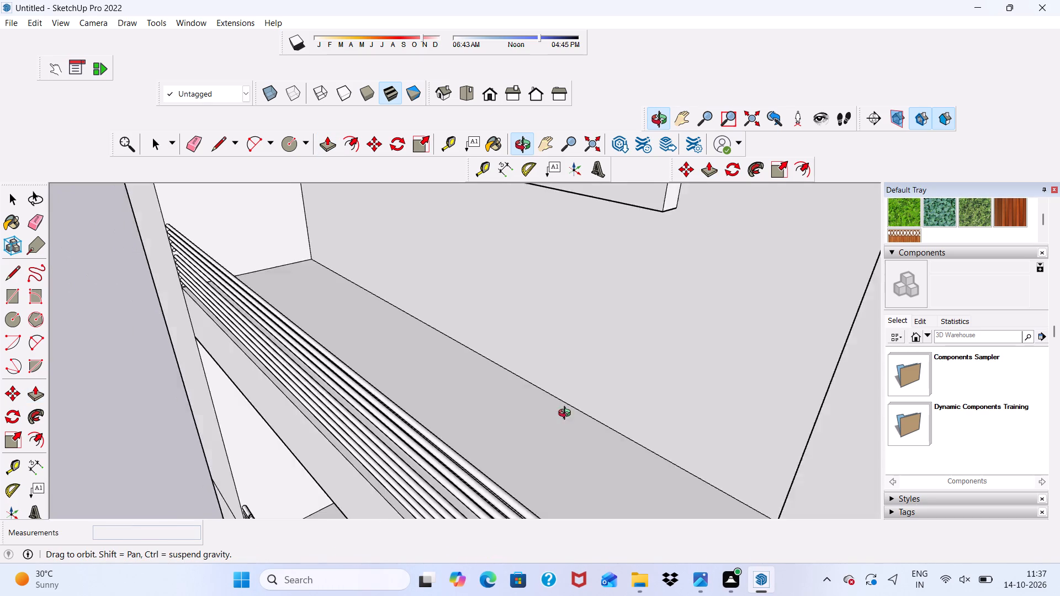
middle_drag(567, 414, 551, 367)
scroll(62, 249, up, 6)
scroll(643, 405, up, 6)
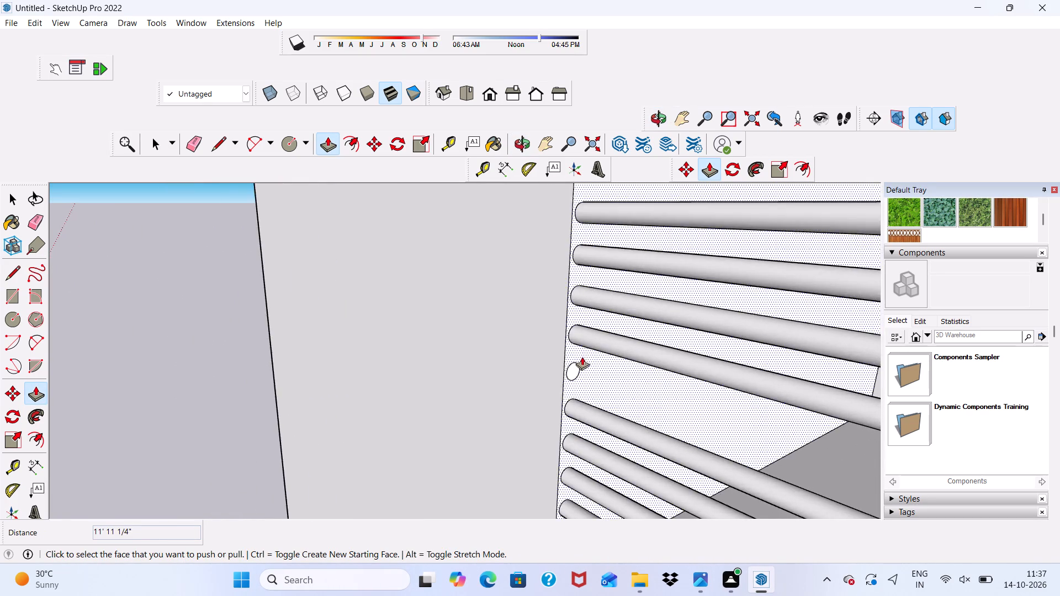
scroll(581, 361, down, 1)
scroll(580, 370, up, 5)
click(570, 371)
scroll(423, 289, down, 13)
scroll(404, 290, up, 1)
scroll(363, 257, down, 6)
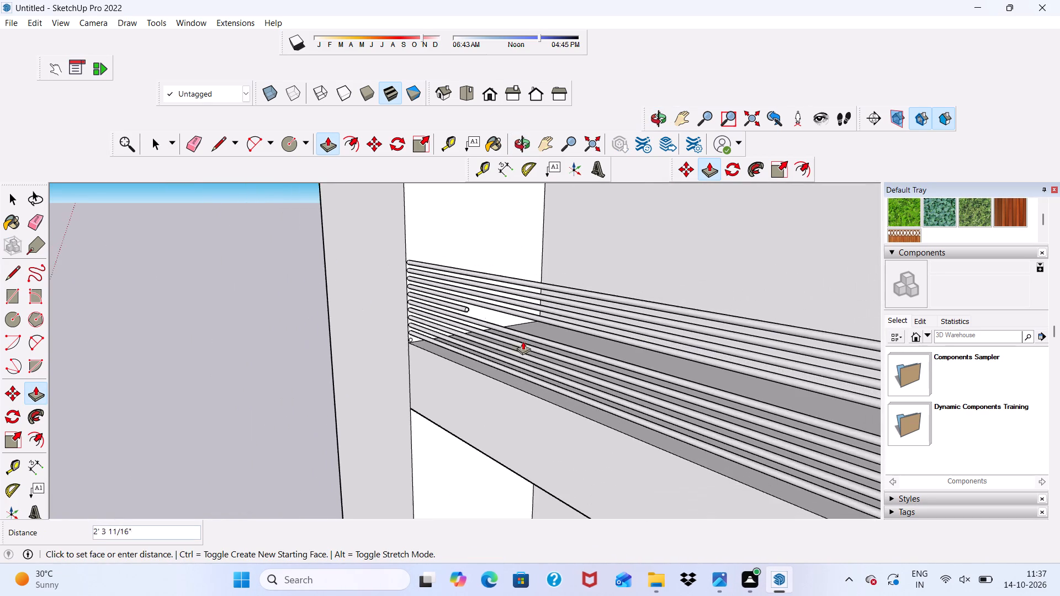
middle_drag(526, 340, 816, 349)
scroll(725, 300, up, 2)
scroll(347, 270, down, 6)
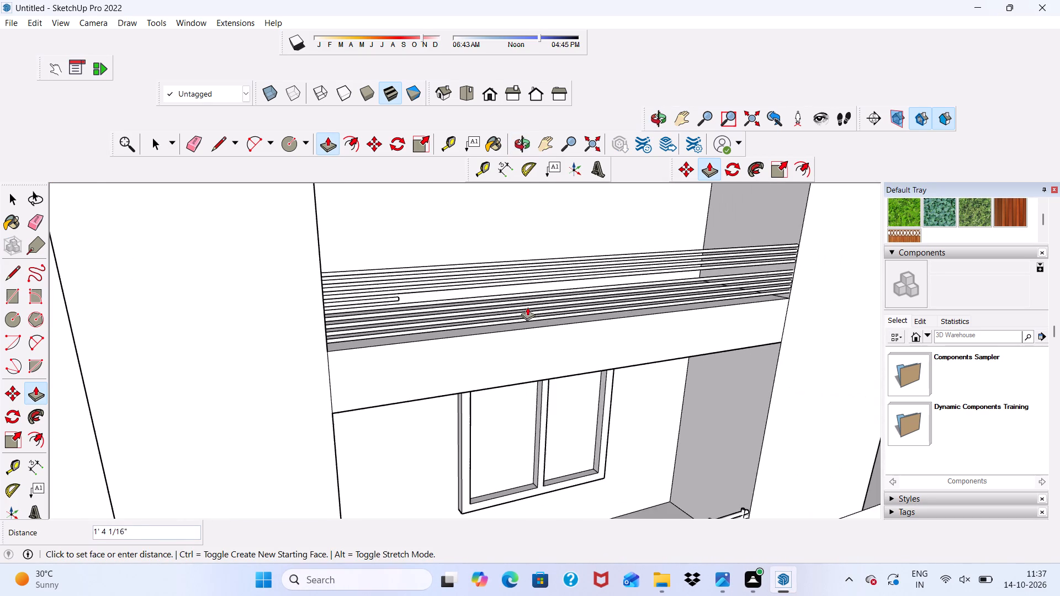
scroll(756, 306, up, 6)
click(809, 242)
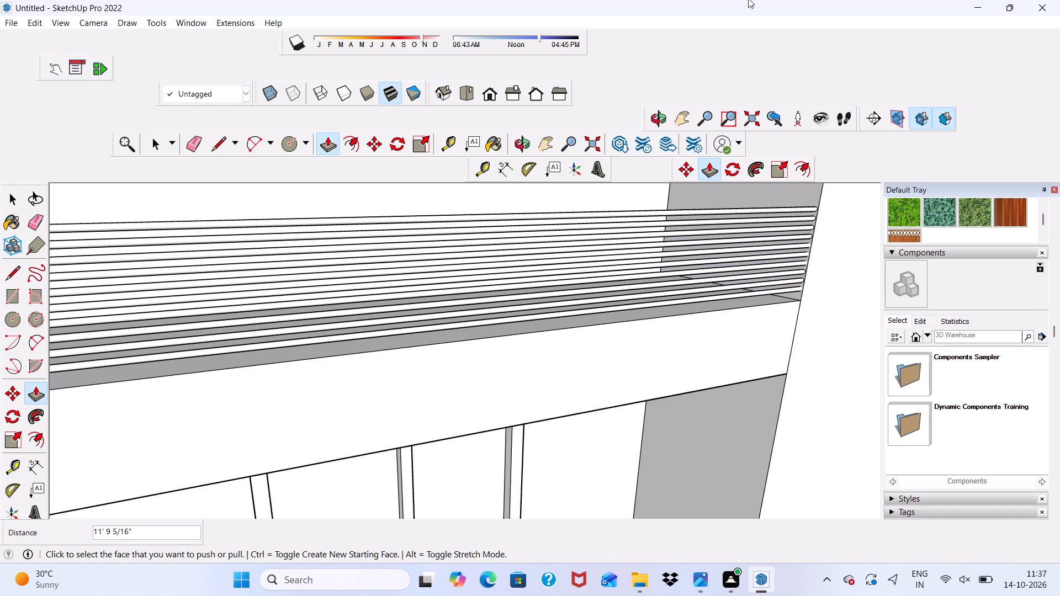
key(space)
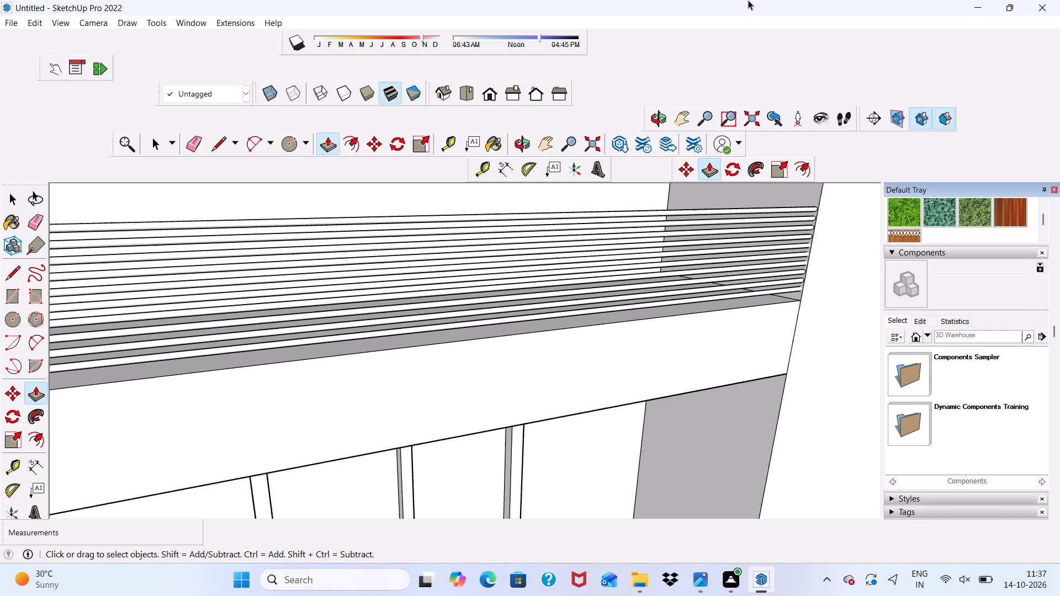
Draw a small circle on the upper balcony's floor strip near its front edge, close to the wall where the rails start.
scroll(562, 118, down, 4)
scroll(256, 431, down, 5)
scroll(578, 366, up, 2)
middle_drag(540, 342, 344, 316)
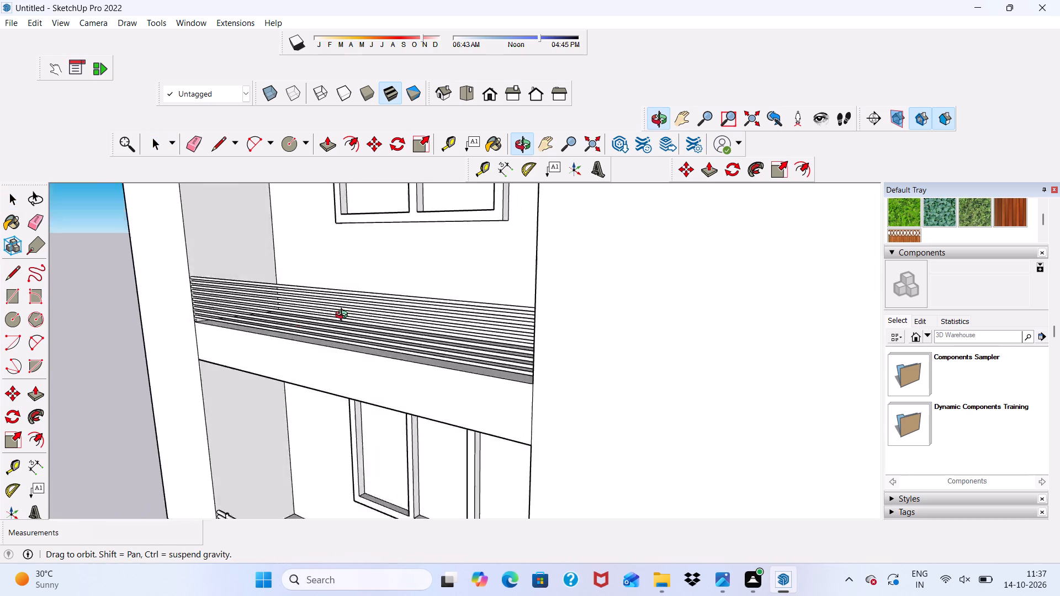
middle_drag(344, 316, 361, 300)
scroll(362, 299, up, 4)
click(294, 145)
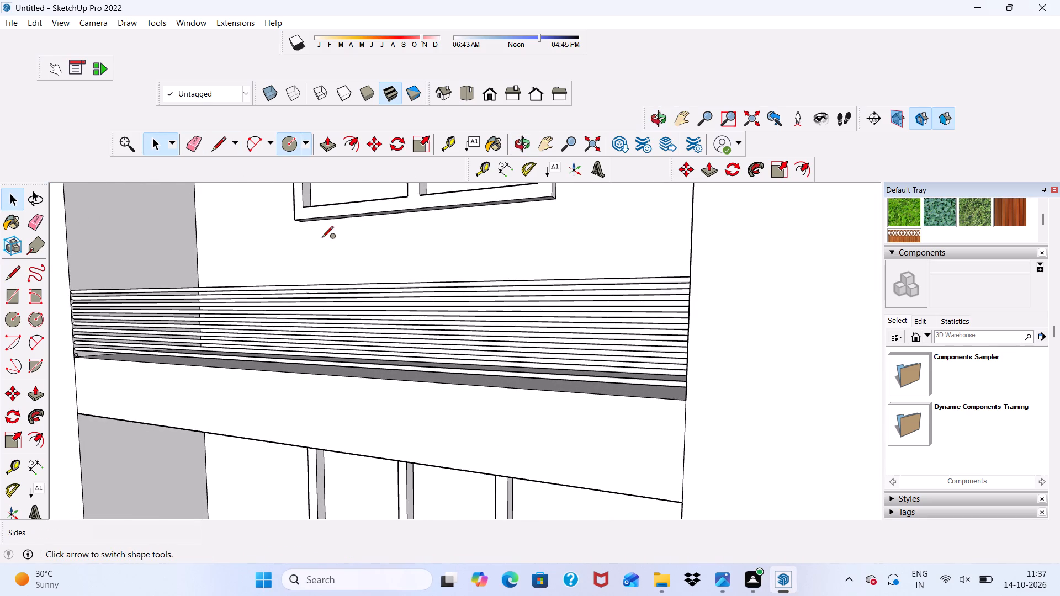
scroll(370, 382, up, 4)
scroll(384, 334, down, 7)
middle_drag(520, 322, 543, 404)
scroll(352, 367, up, 5)
scroll(32, 243, up, 5)
scroll(31, 302, down, 4)
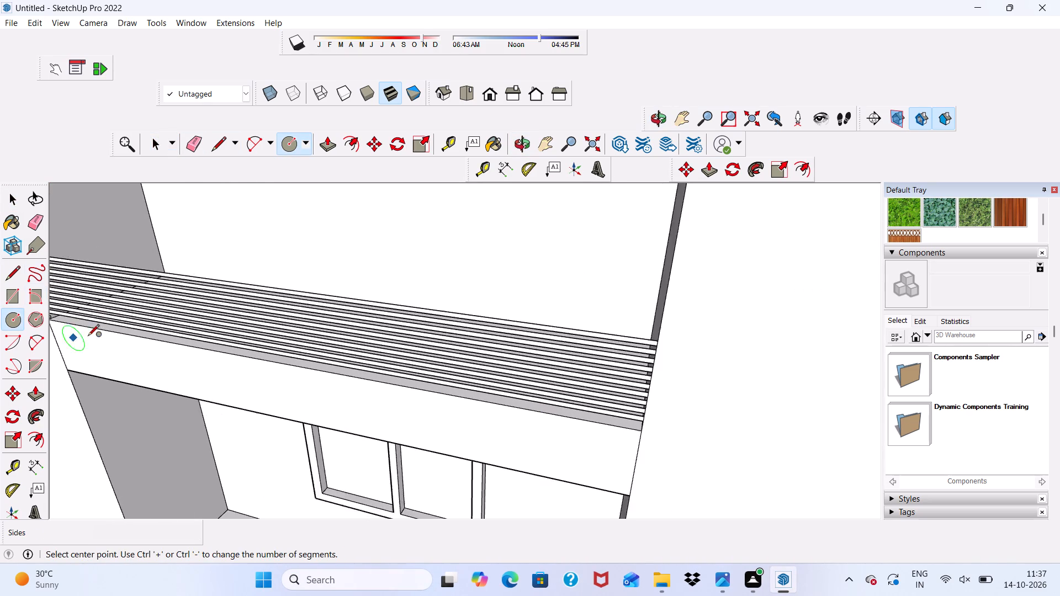
scroll(106, 295, up, 5)
scroll(413, 302, down, 8)
scroll(227, 288, up, 6)
scroll(182, 256, down, 1)
scroll(545, 374, up, 4)
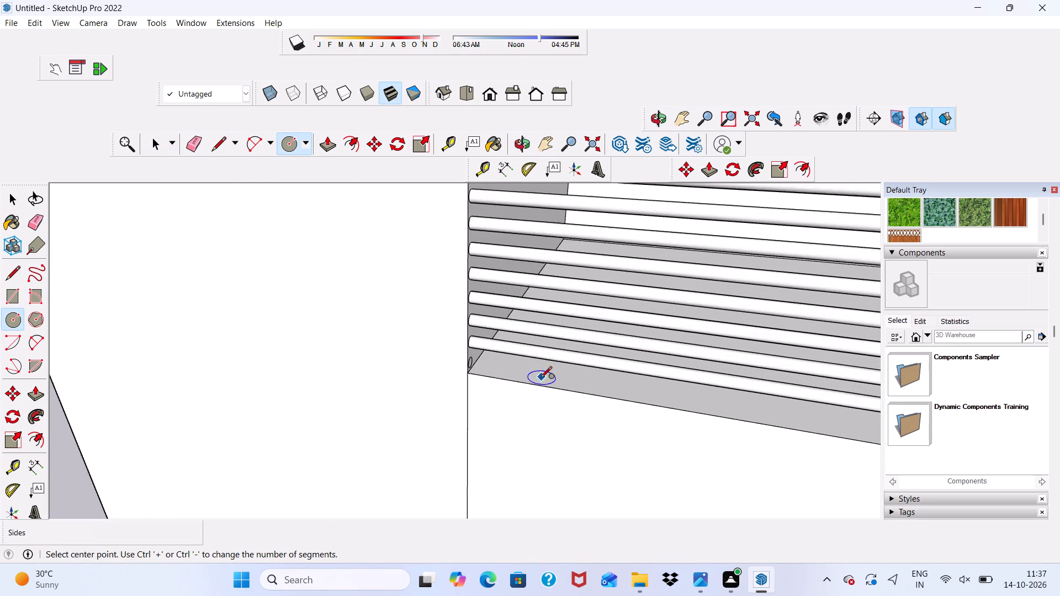
scroll(540, 379, up, 7)
click(580, 389)
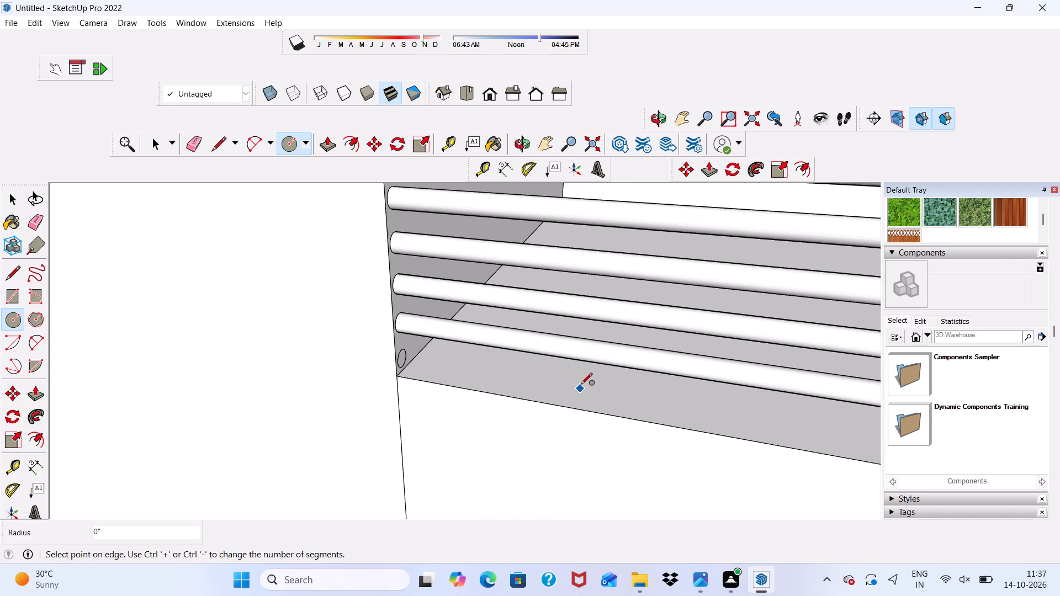
click(582, 380)
scroll(447, 360, down, 6)
key(space)
Copy the floor circle with its face along the balcony's front edge at a distance of 15".
scroll(513, 377, up, 3)
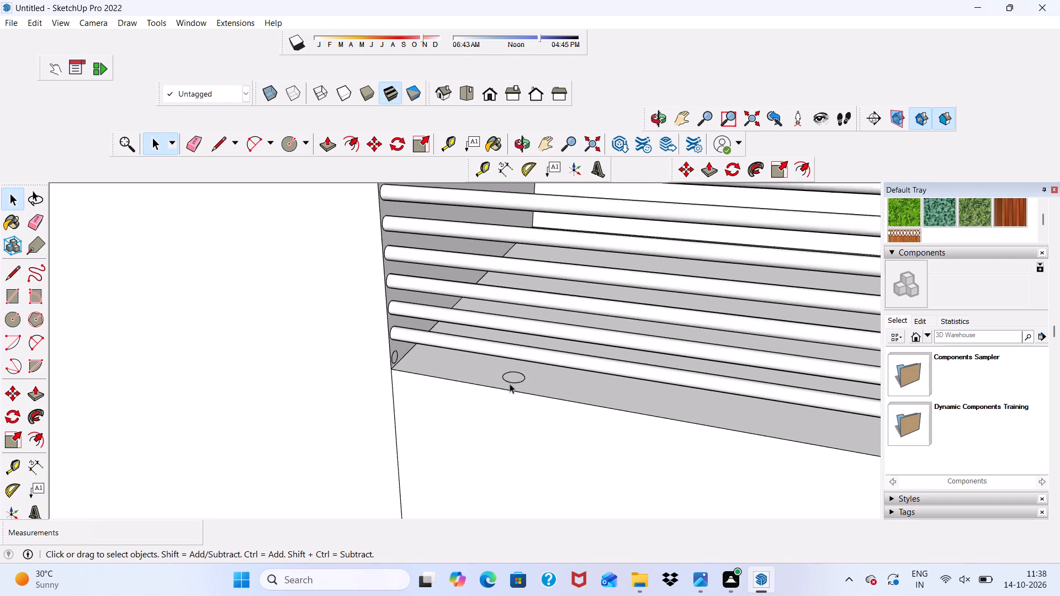
scroll(510, 384, up, 2)
click(513, 376)
click(513, 376)
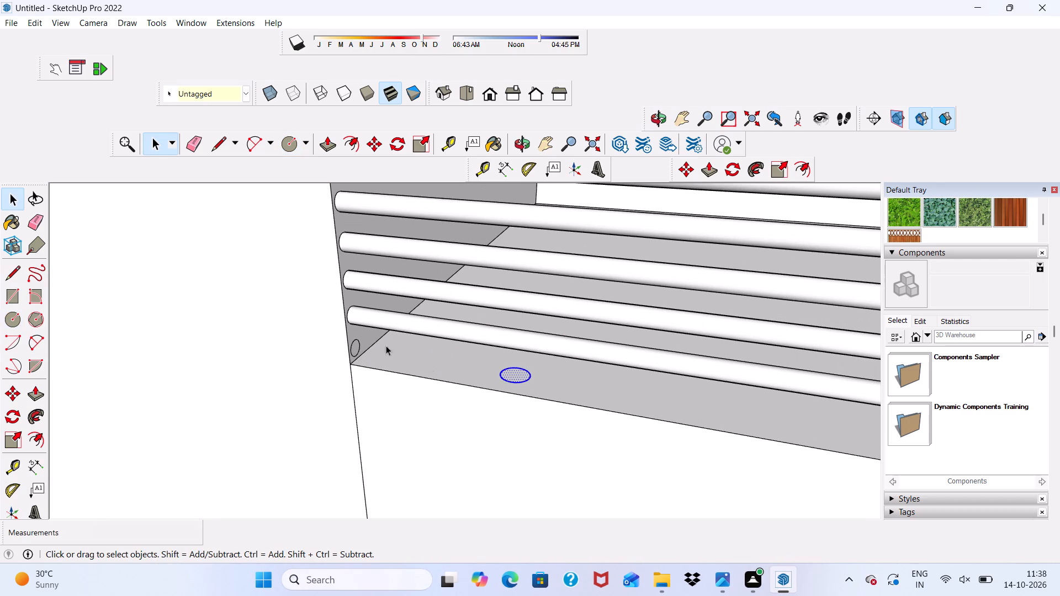
click(369, 138)
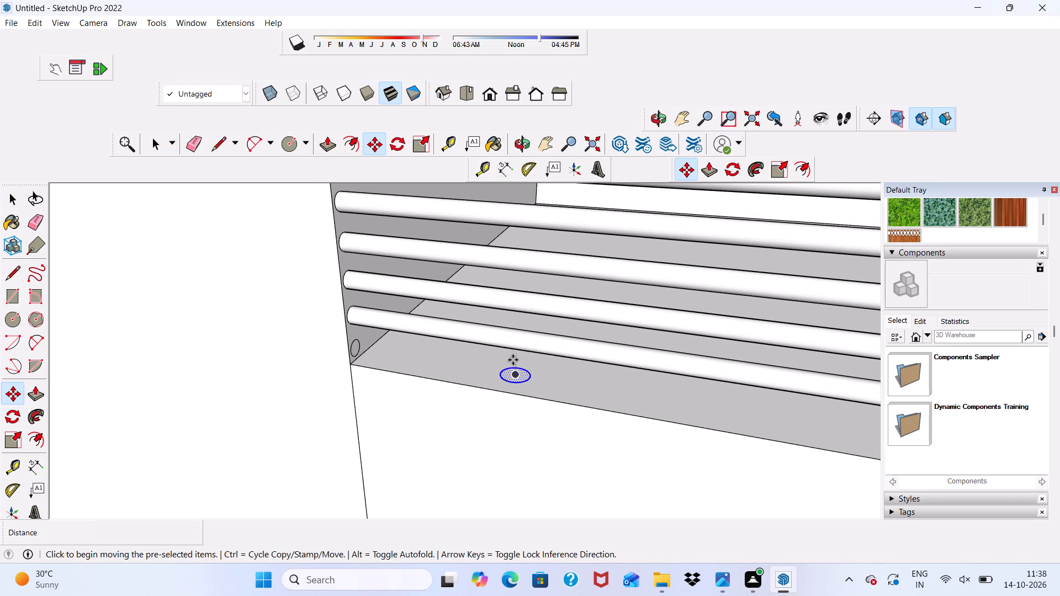
click(517, 375)
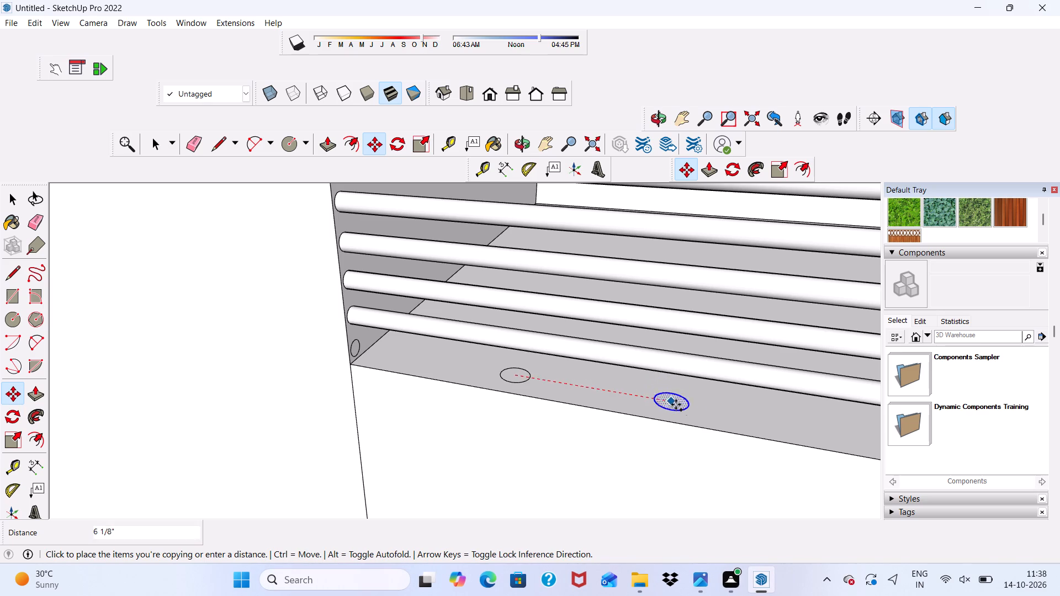
scroll(605, 405, down, 5)
scroll(476, 380, down, 5)
scroll(672, 415, up, 5)
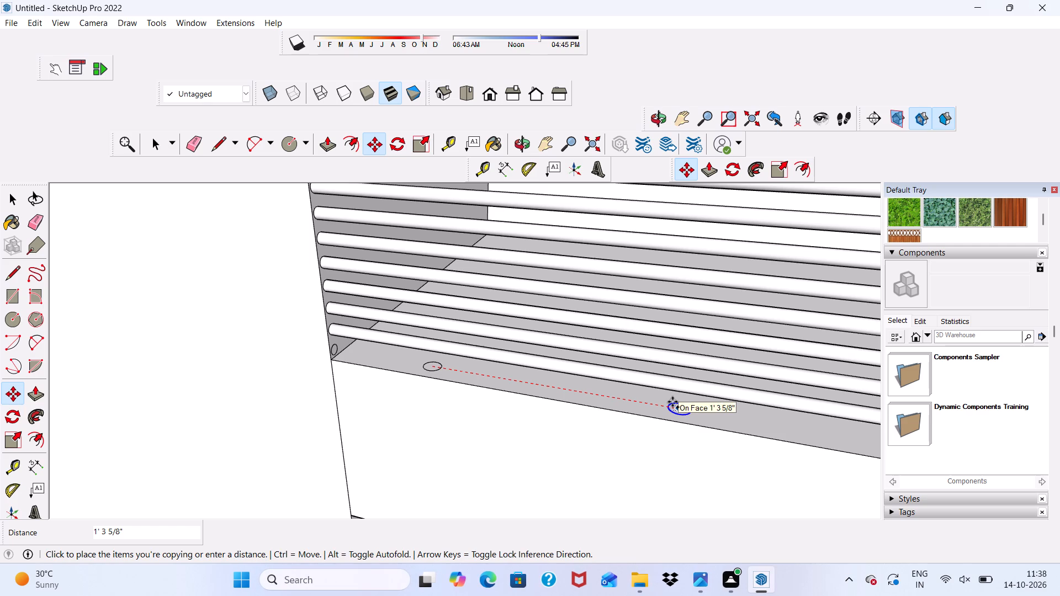
scroll(542, 326, up, 1)
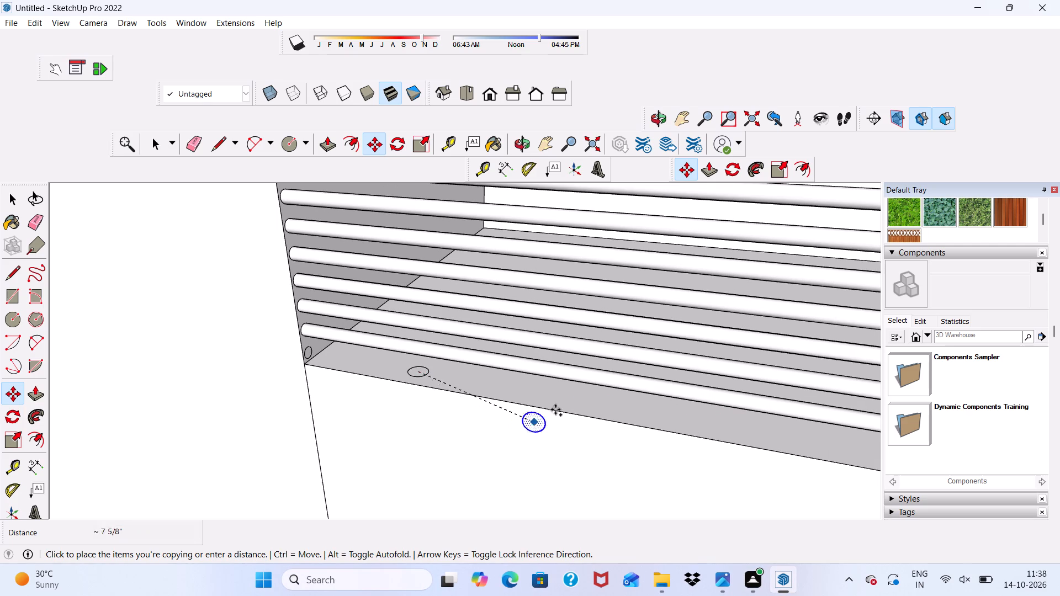
scroll(565, 405, down, 5)
scroll(644, 405, up, 6)
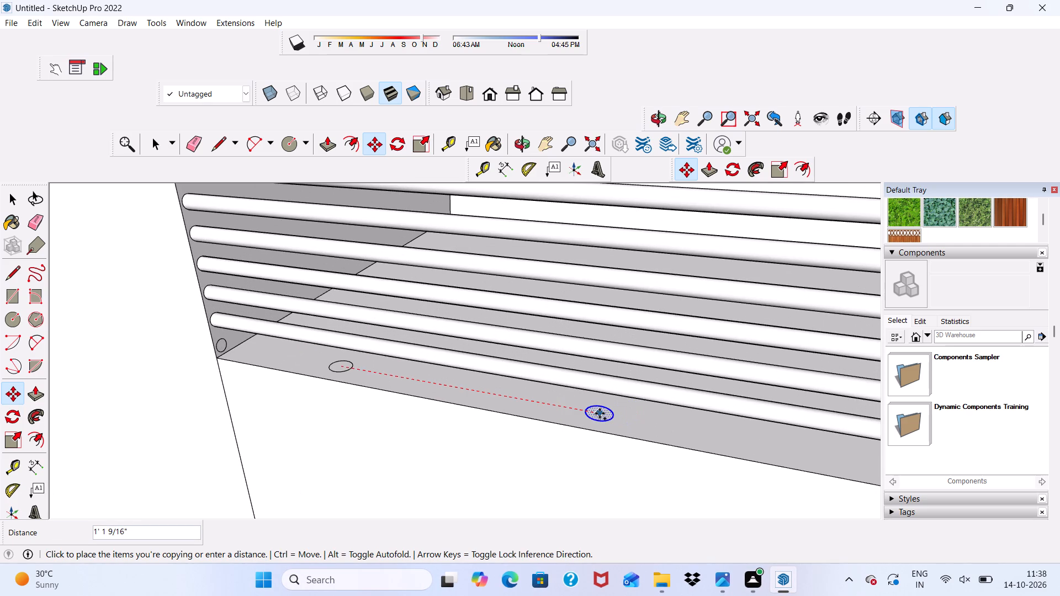
click(600, 413)
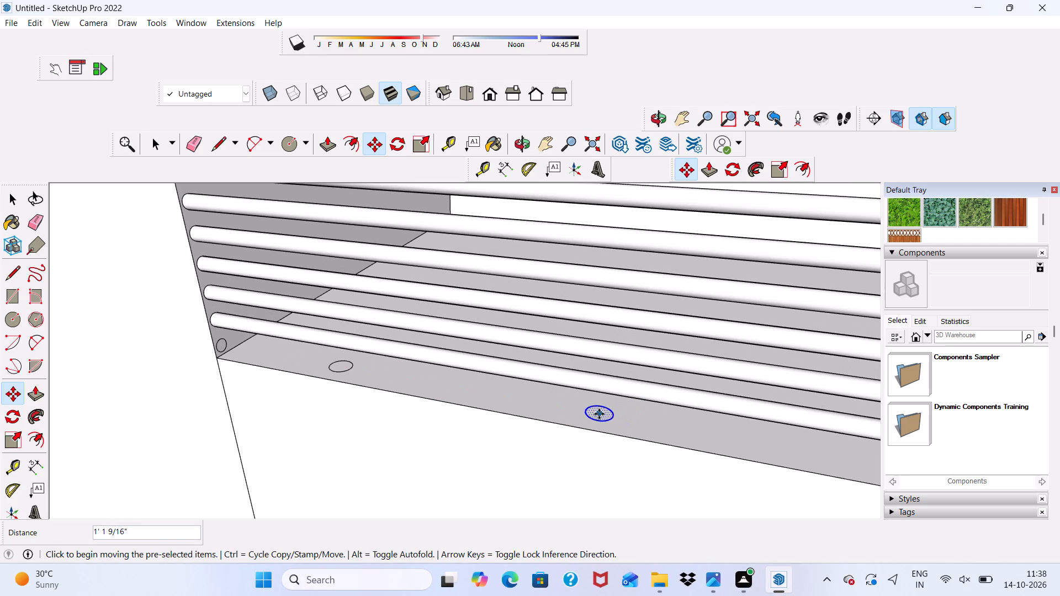
key(shift+asterisk)
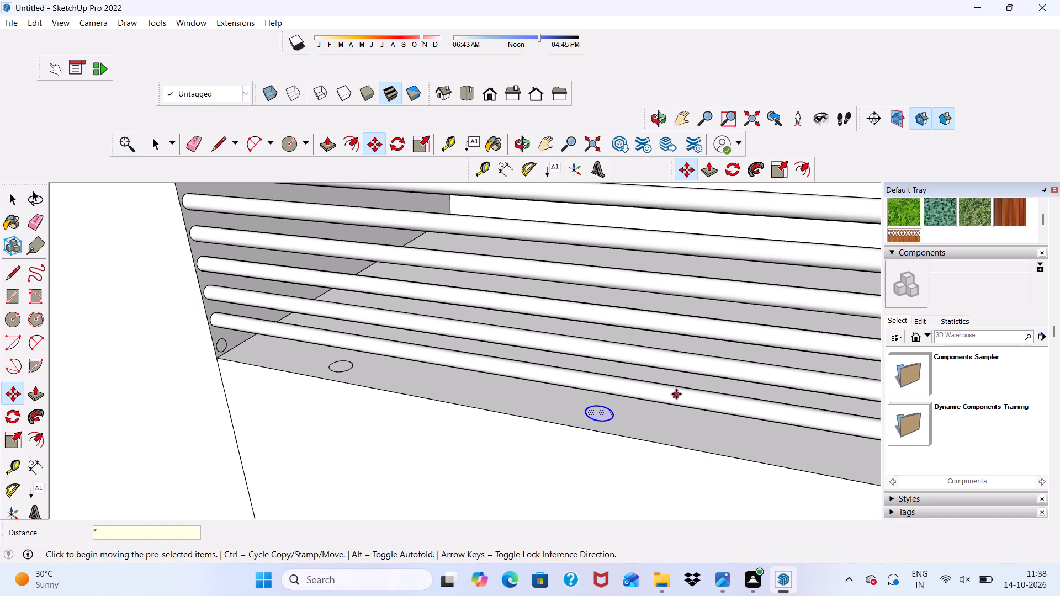
text(15)
key(Return)
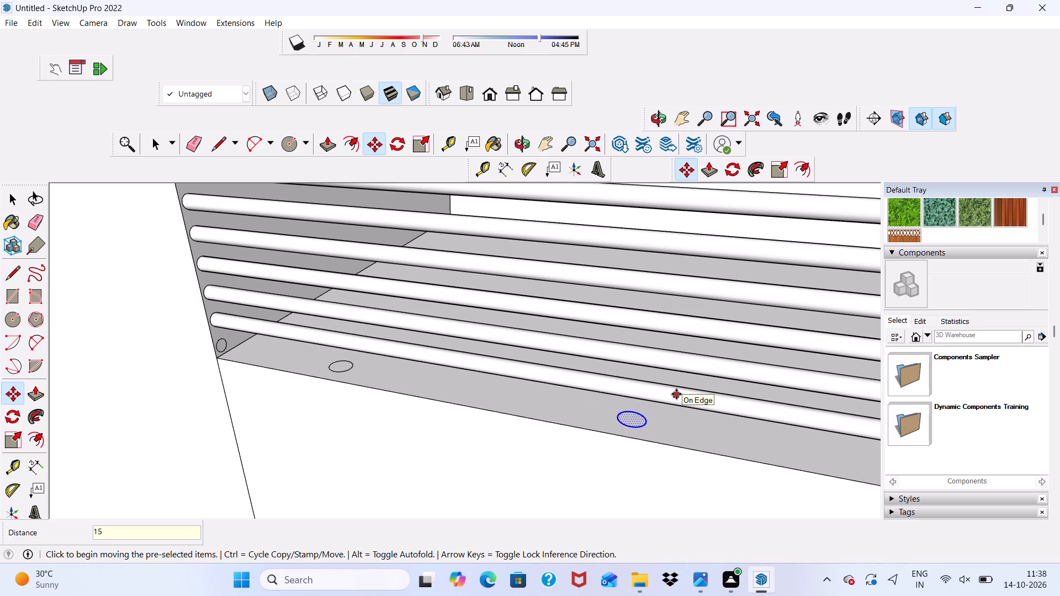
Copy the second floor circle about 10 1/8" along the balcony's front edge and multiply it into an array of 15 copies.
scroll(390, 444, down, 4)
scroll(7, 384, down, 12)
scroll(653, 408, up, 1)
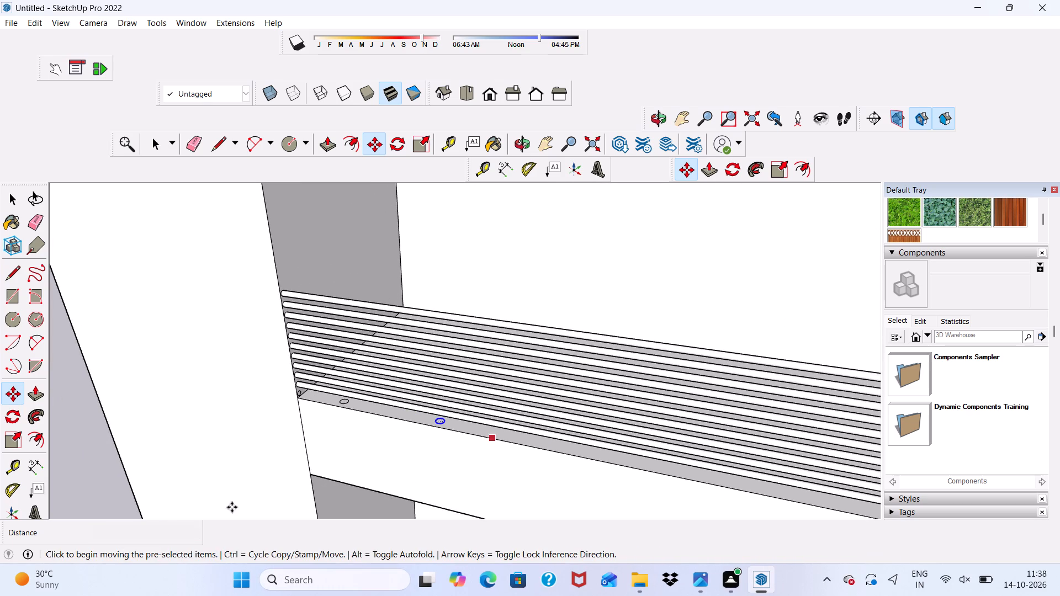
scroll(62, 549, up, 5)
scroll(489, 425, up, 10)
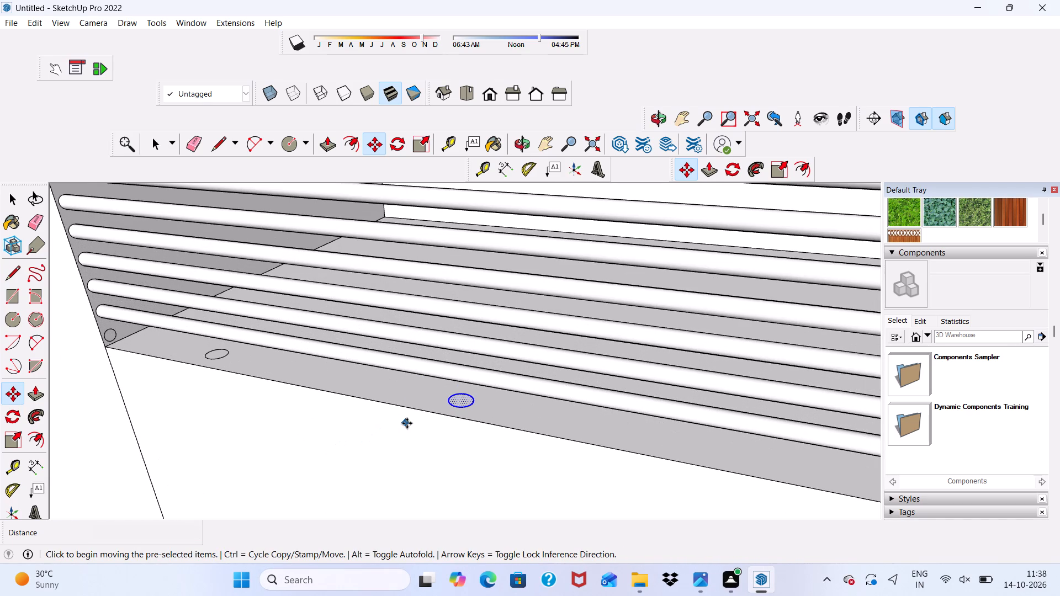
scroll(425, 406, up, 9)
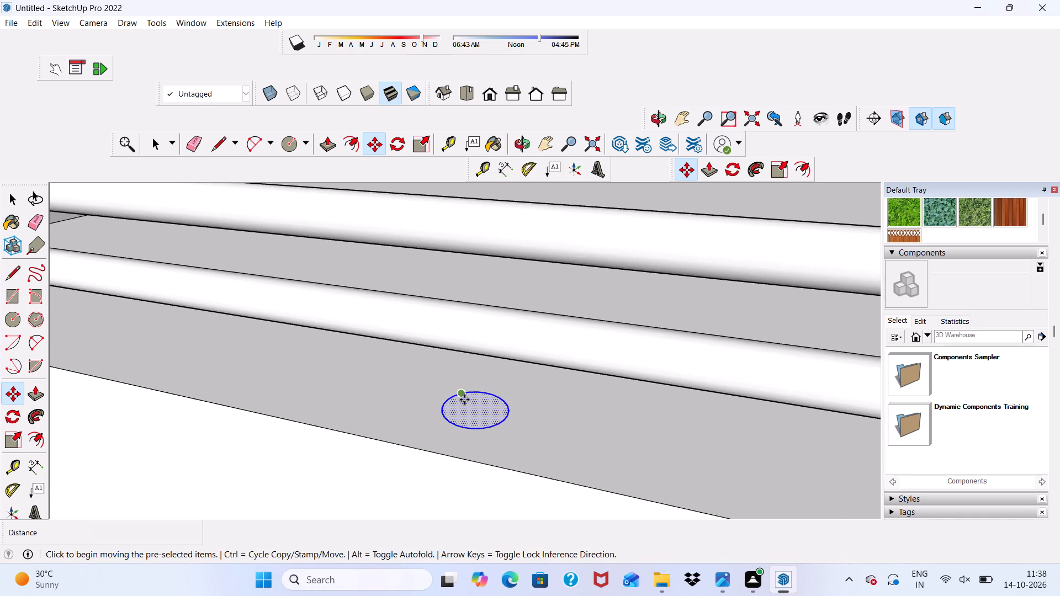
click(465, 401)
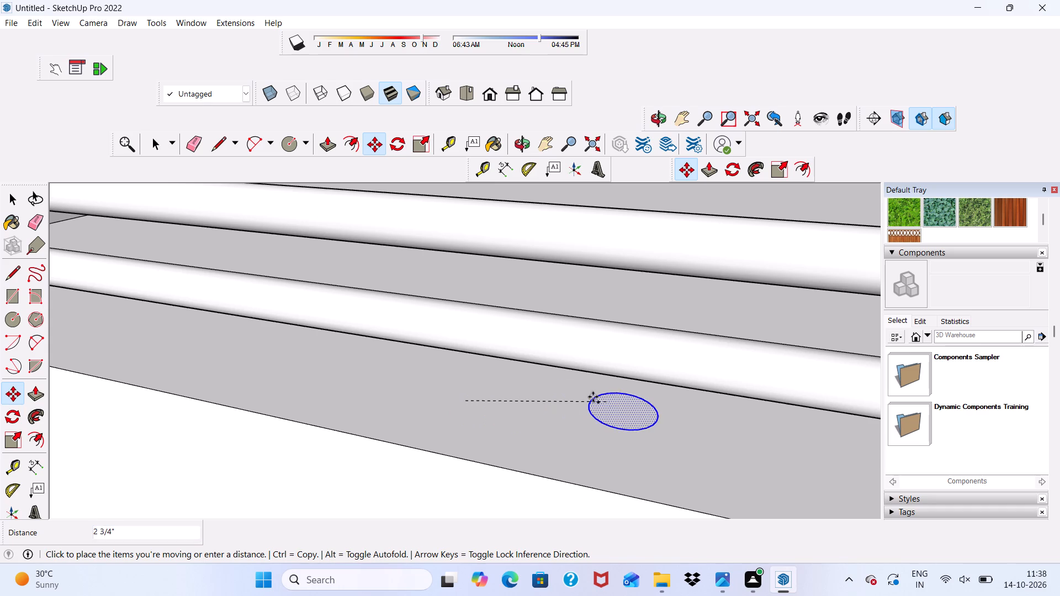
scroll(341, 402, down, 13)
scroll(556, 445, up, 2)
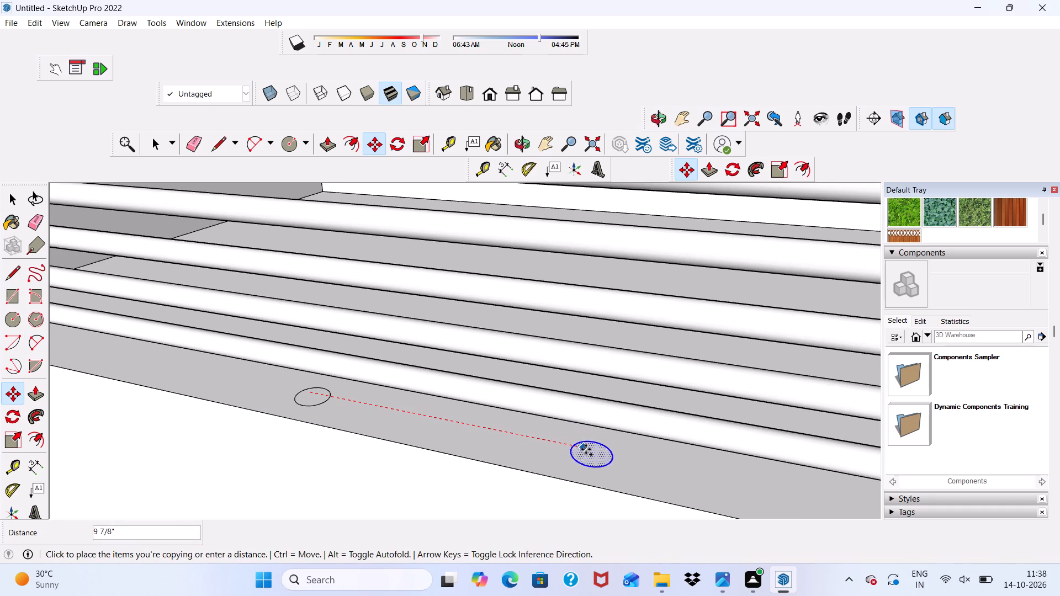
click(591, 451)
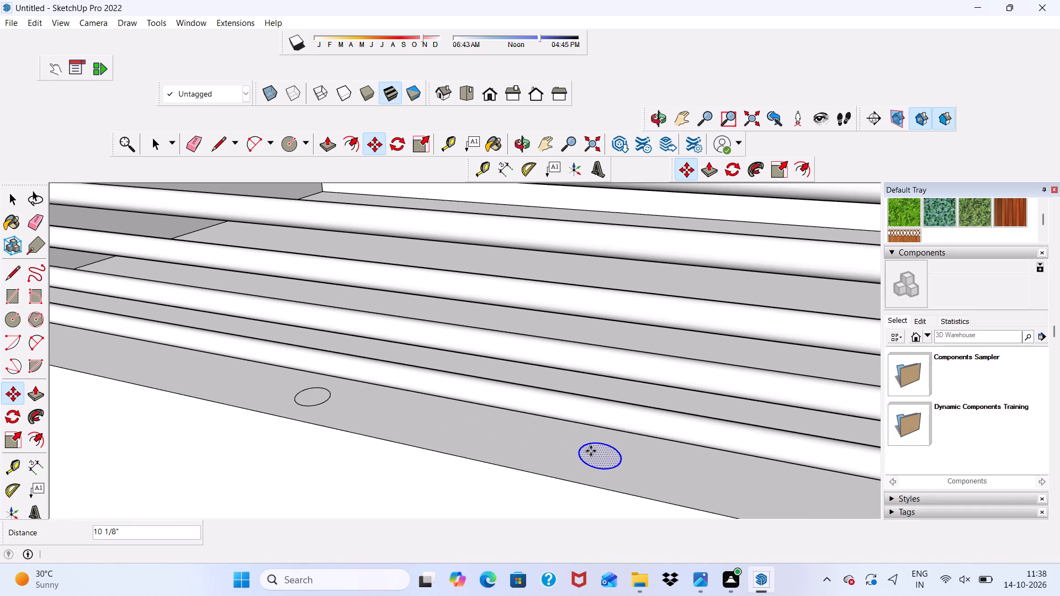
key(shift+asterisk)
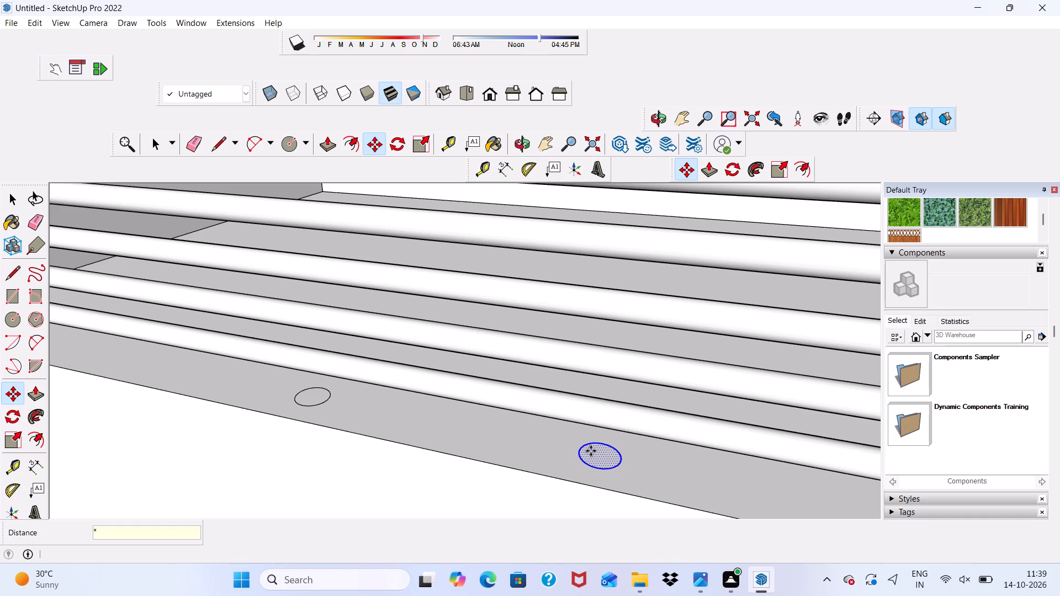
text(15)
key(Return)
scroll(592, 451, down, 1)
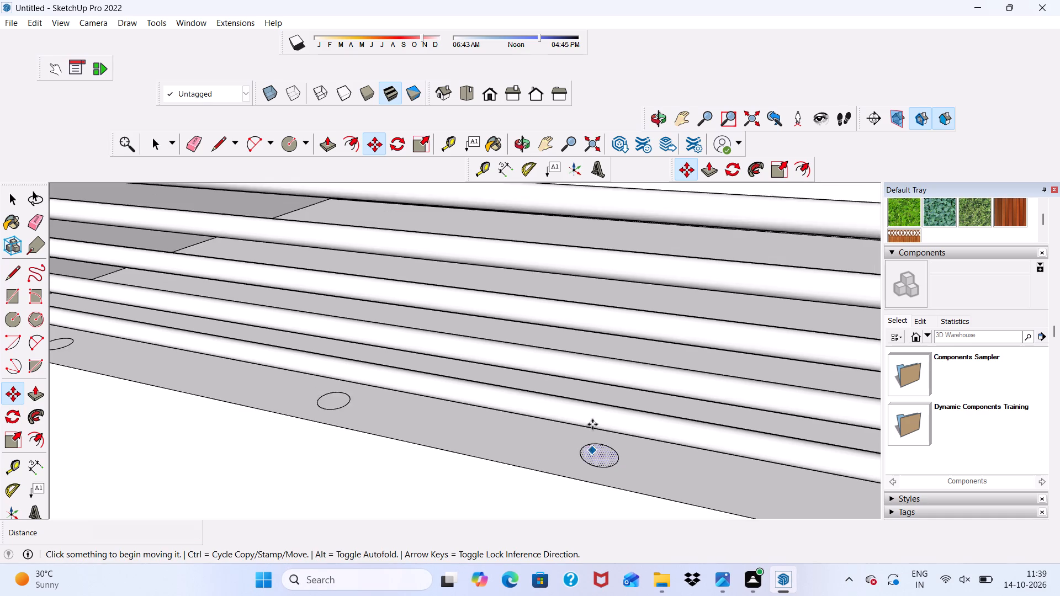
scroll(549, 435, down, 20)
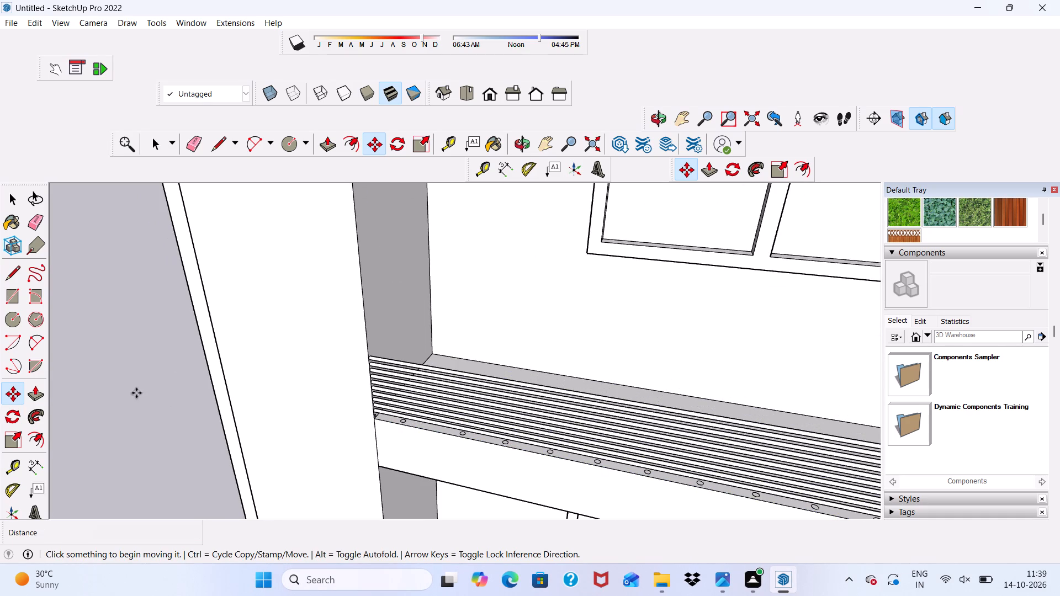
key(space)
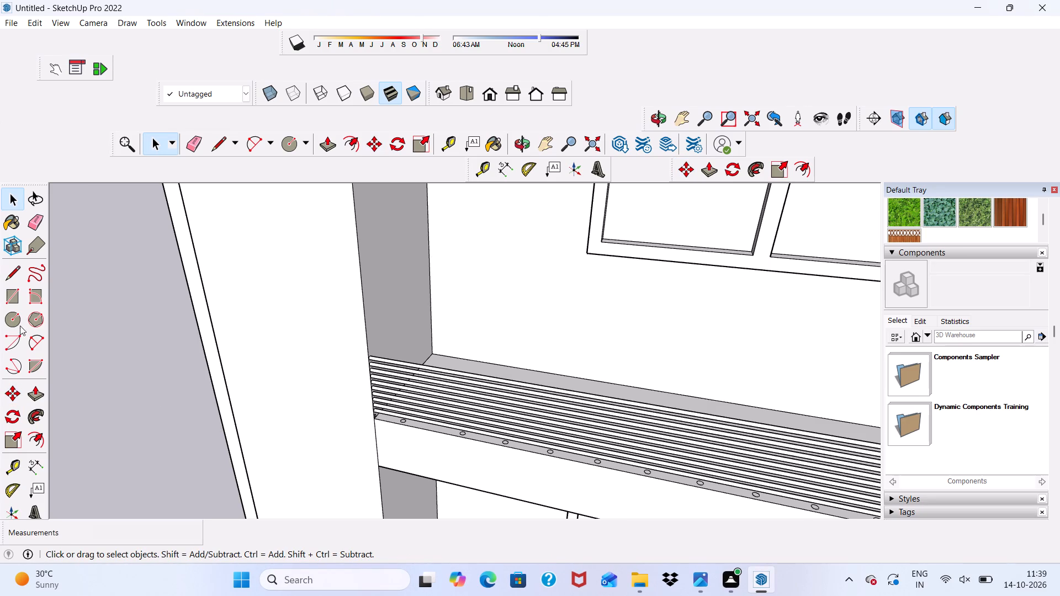
Erase the leftover circle on the side wall below the lowest rail, at the start of the upper balcony railing.
scroll(458, 396, down, 1)
scroll(361, 594, up, 4)
scroll(405, 491, up, 6)
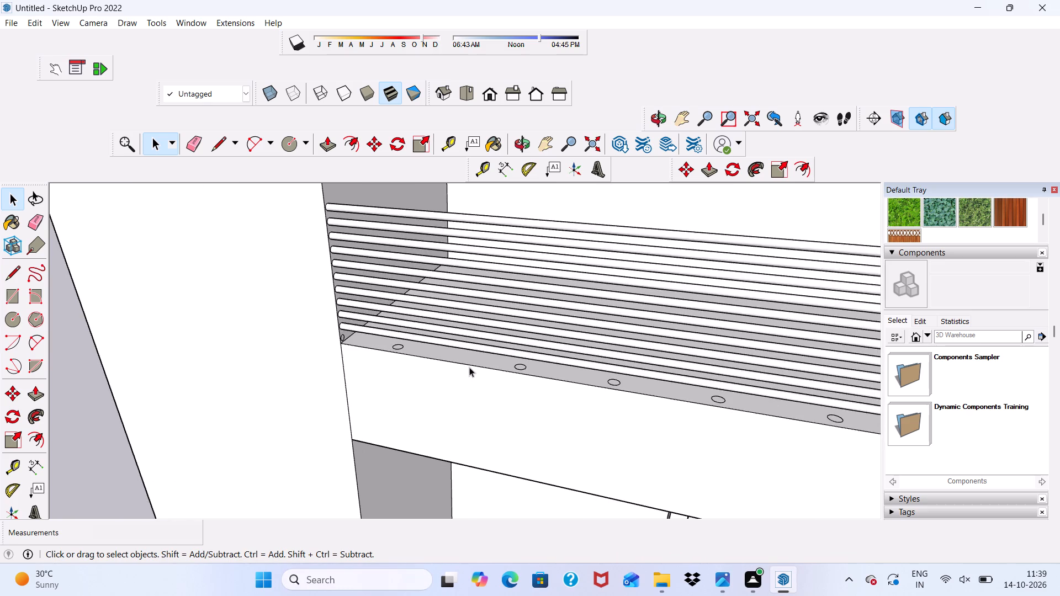
scroll(469, 361, up, 6)
click(197, 143)
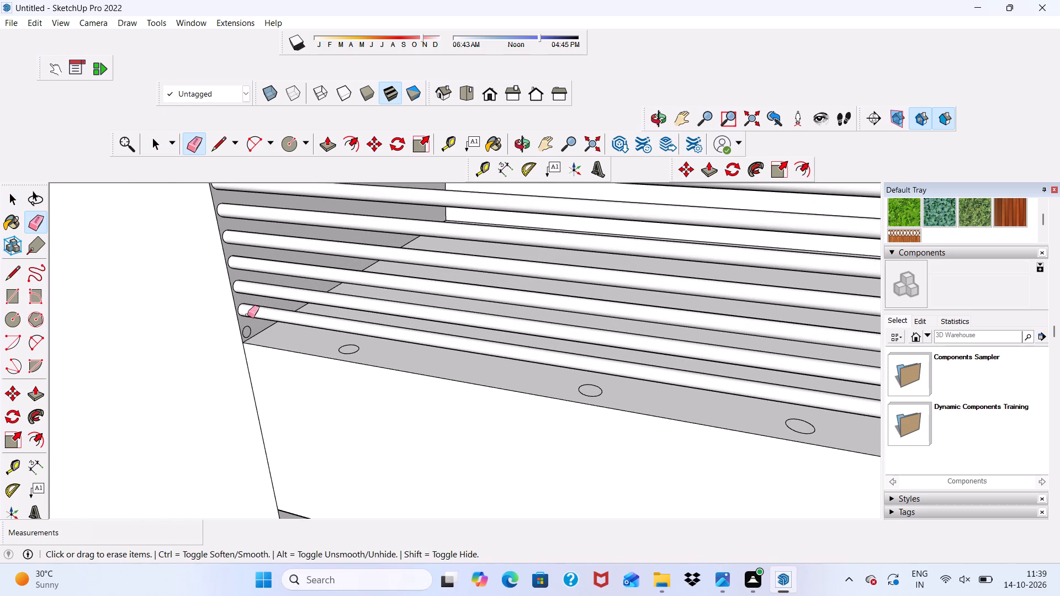
scroll(250, 316, up, 4)
scroll(274, 357, up, 5)
click(220, 318)
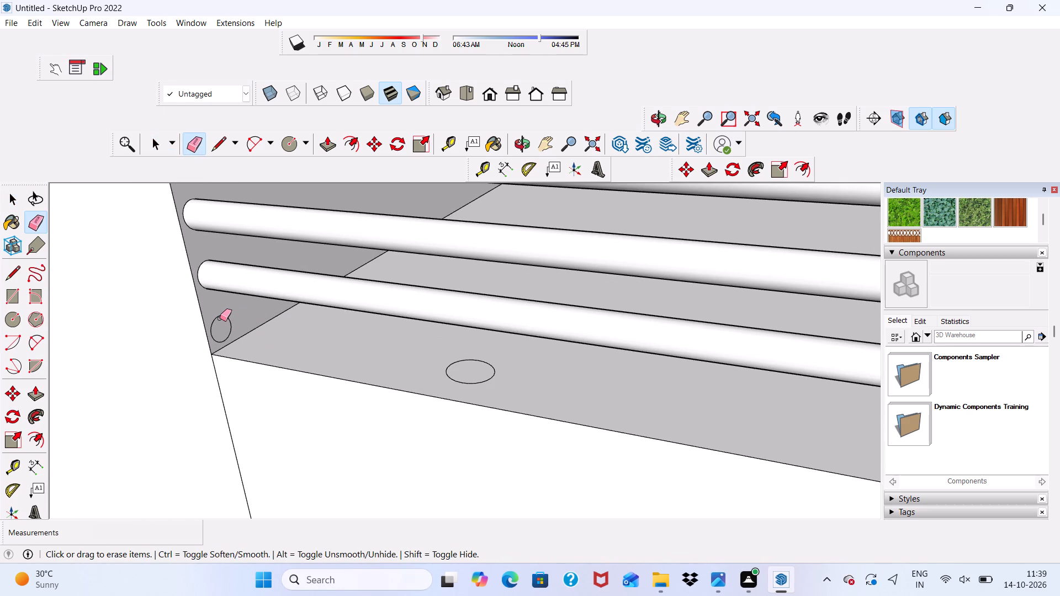
drag(220, 320, 220, 344)
key(space)
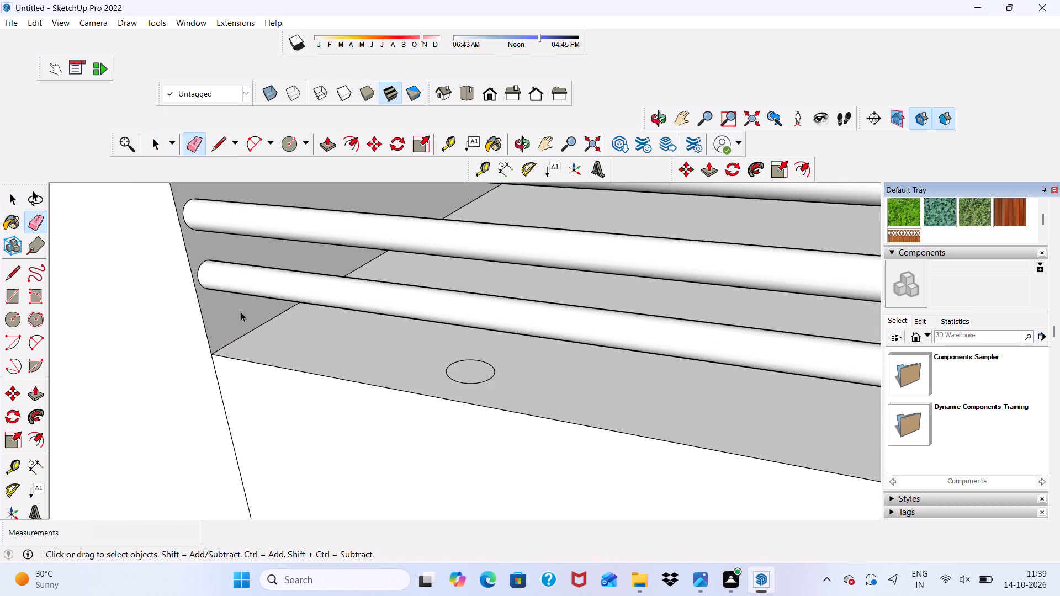
Push/Pull the floor circle nearest the wall up about 1' 4 15/16" to form the first vertical baluster, just above the top rail.
click(330, 146)
scroll(515, 418, up, 4)
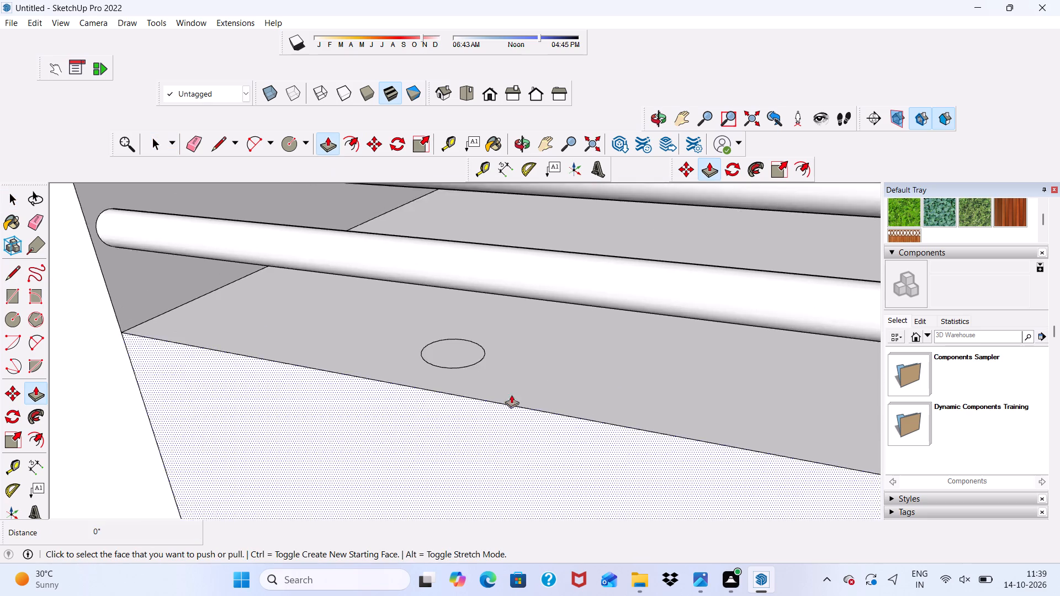
click(441, 336)
scroll(441, 336, down, 20)
scroll(441, 336, down, 1)
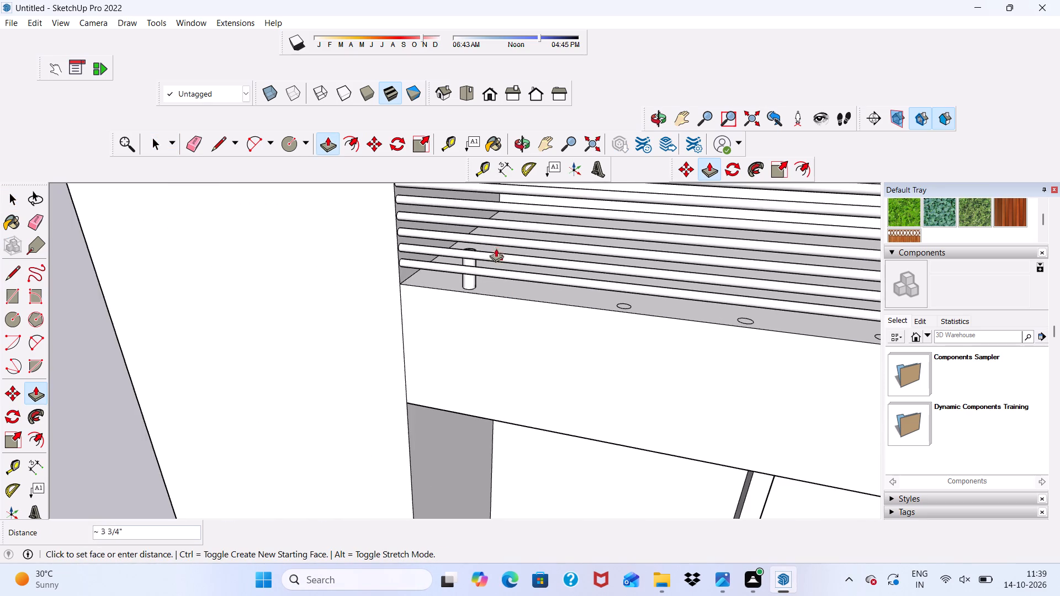
scroll(496, 248, down, 11)
scroll(505, 196, up, 6)
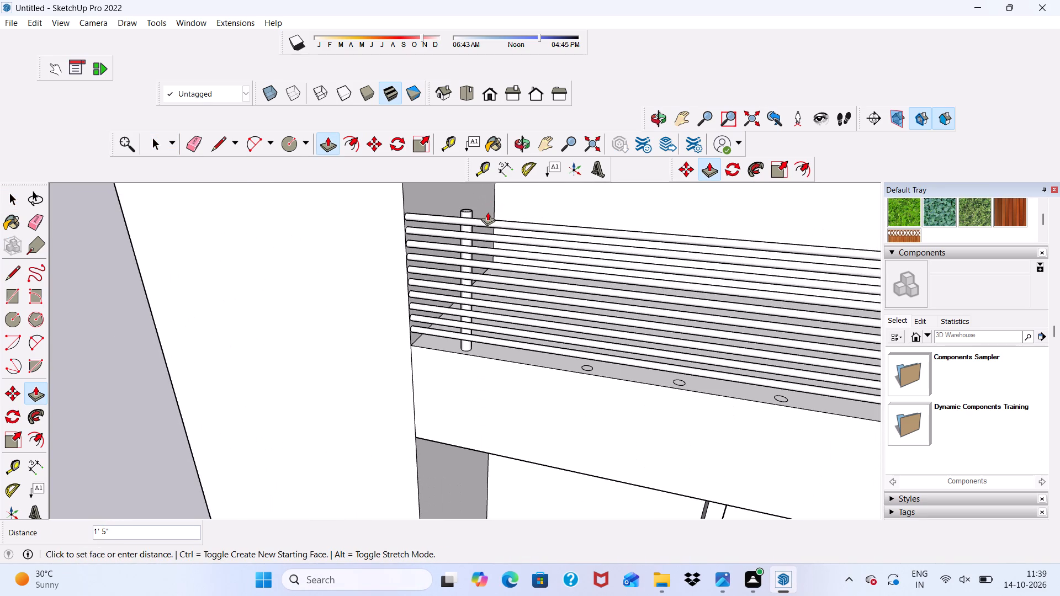
click(487, 212)
Push/Pull the second floor circle up 1' 4 15/16", matching the top of the first baluster.
scroll(586, 349, up, 16)
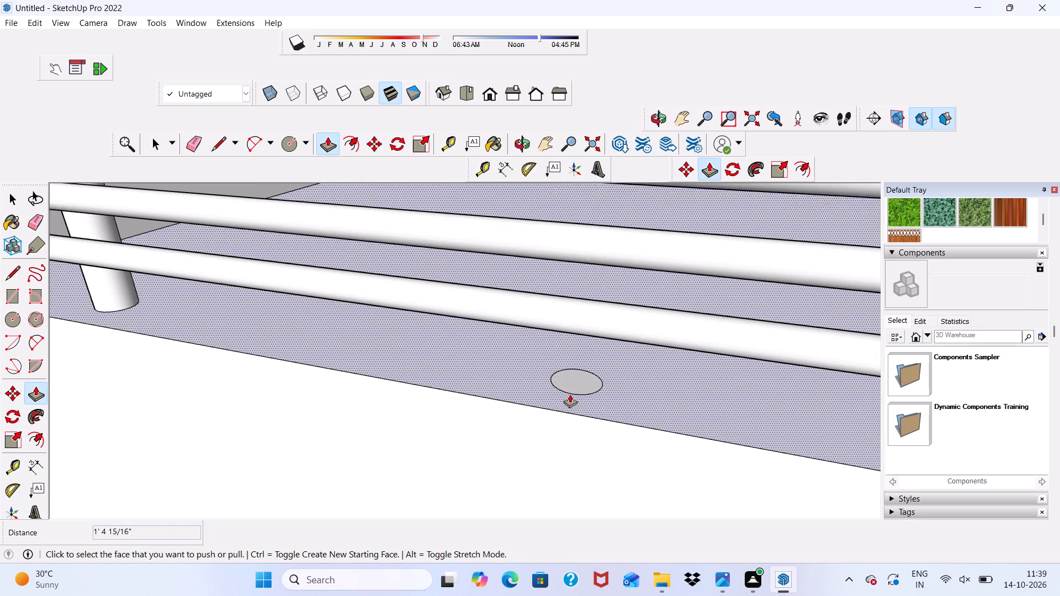
click(574, 382)
scroll(569, 284, down, 18)
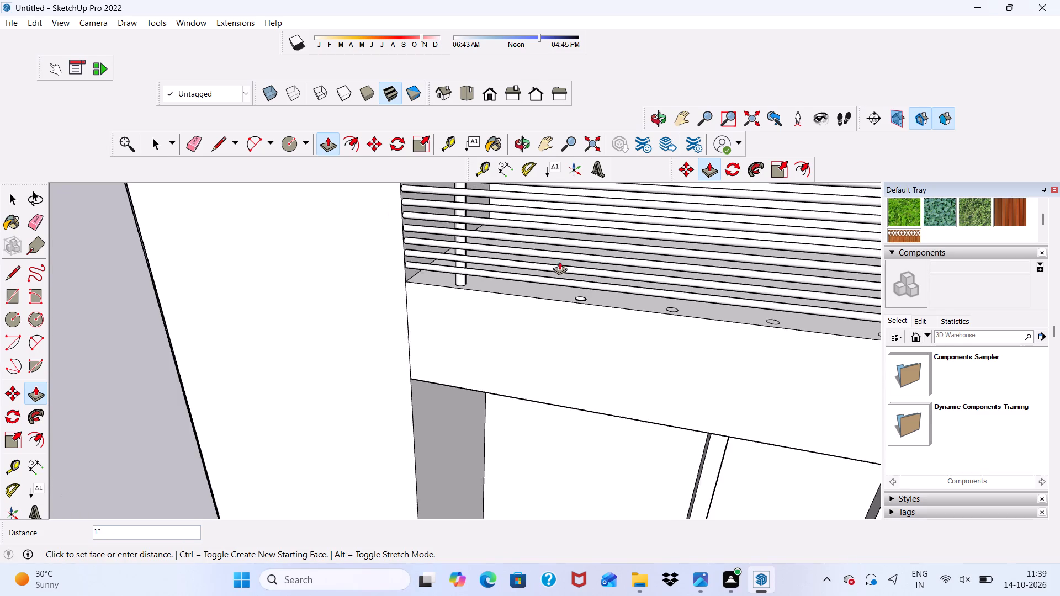
scroll(507, 231, down, 6)
scroll(480, 193, up, 5)
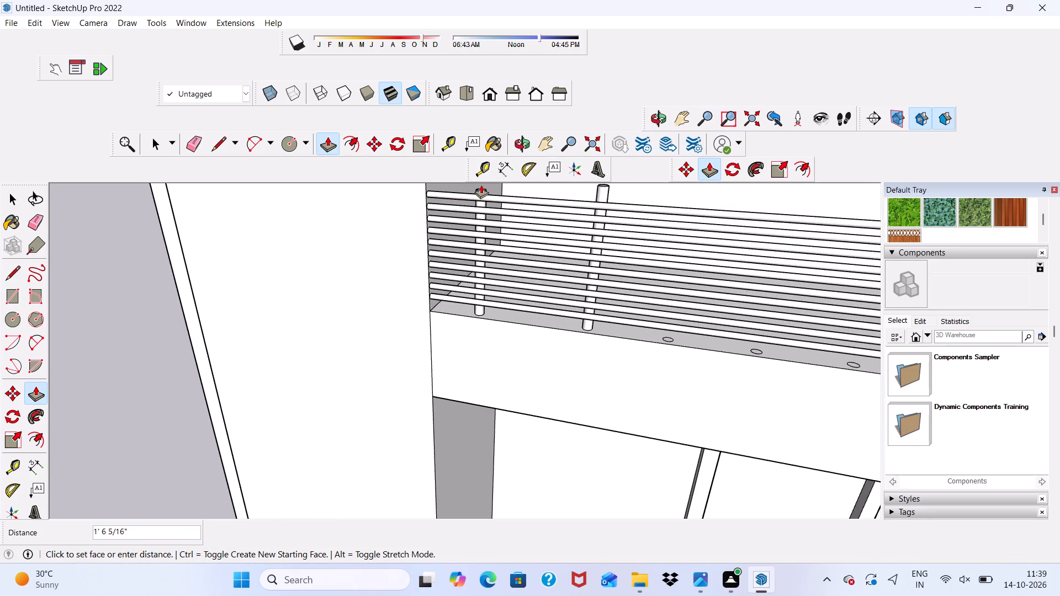
click(482, 189)
Push/Pull the third floor circle up 1' 4 15/16", level with the top of the second baluster.
scroll(663, 333, up, 7)
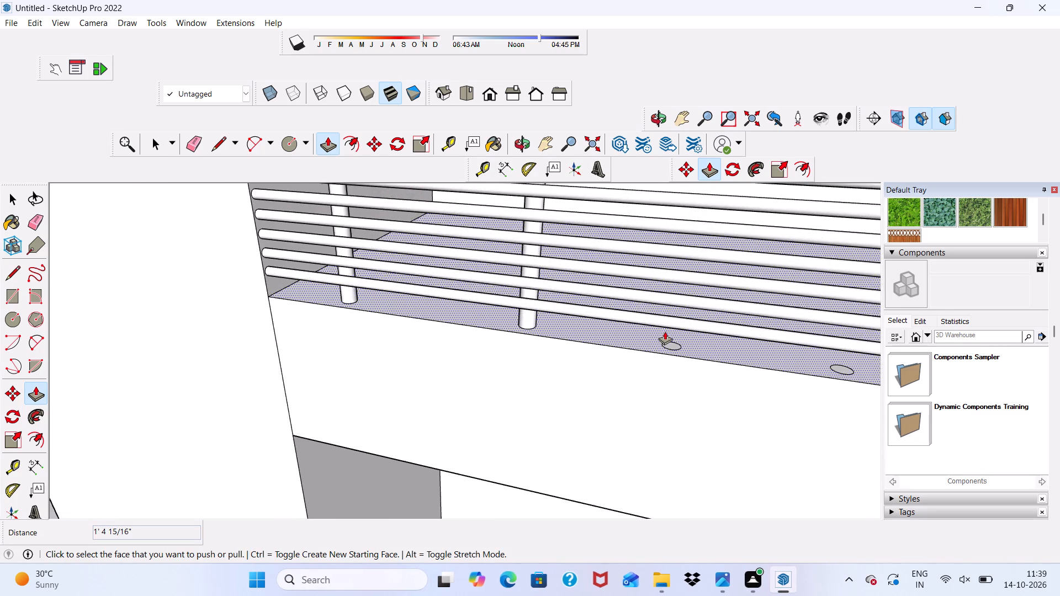
scroll(665, 331, up, 9)
click(676, 366)
scroll(664, 293, down, 9)
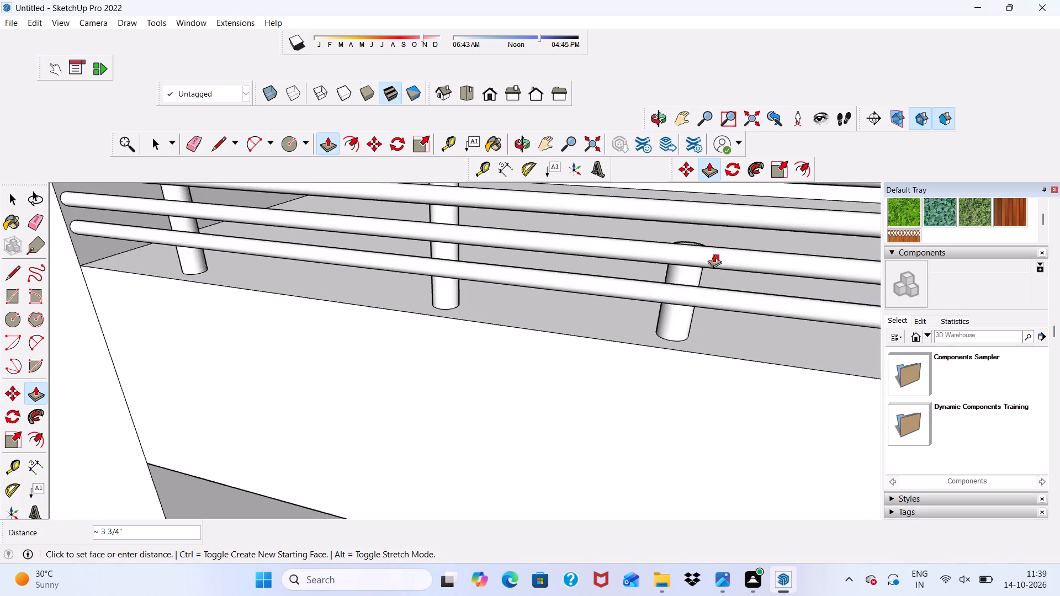
scroll(714, 254, down, 4)
scroll(715, 271, down, 18)
scroll(689, 228, down, 3)
scroll(668, 202, up, 9)
click(665, 219)
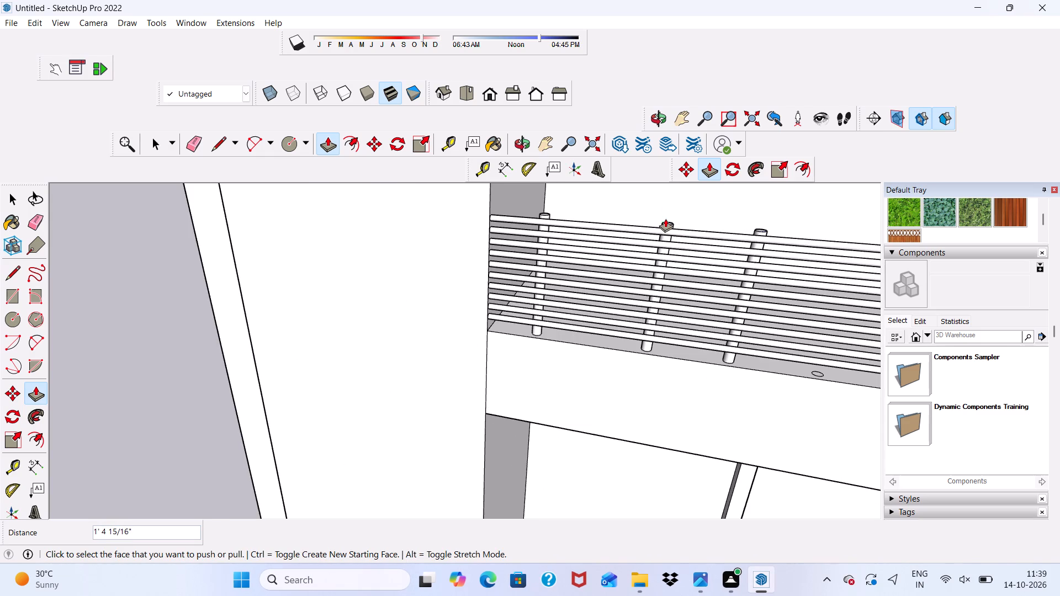
Push/Pull the fourth floor circle along the balcony edge up 1' 4 15/16" to the height of the third baluster.
scroll(669, 254, down, 16)
scroll(655, 283, up, 12)
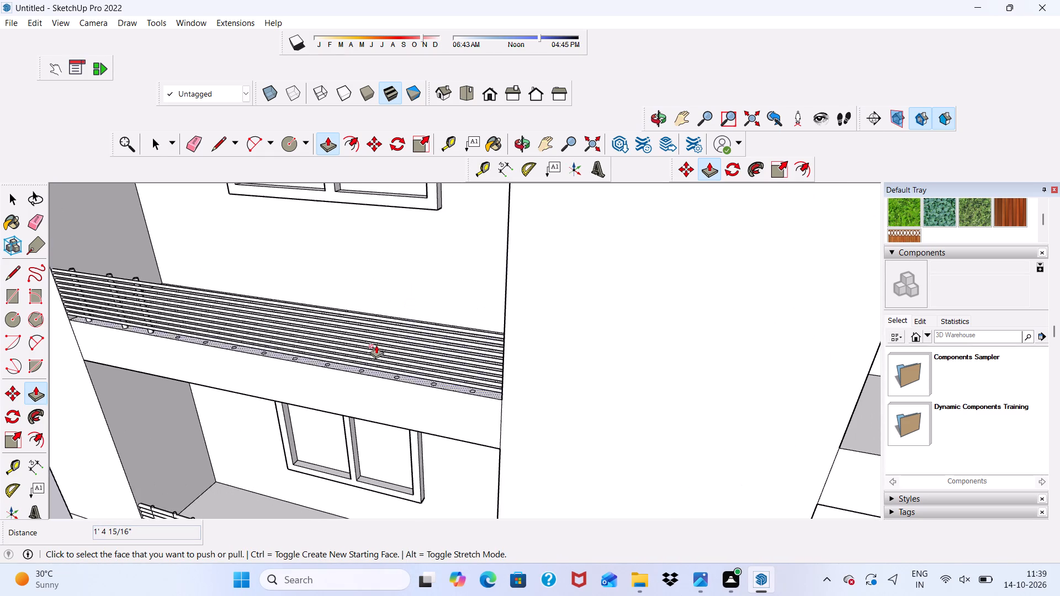
scroll(147, 363, up, 4)
scroll(219, 312, up, 18)
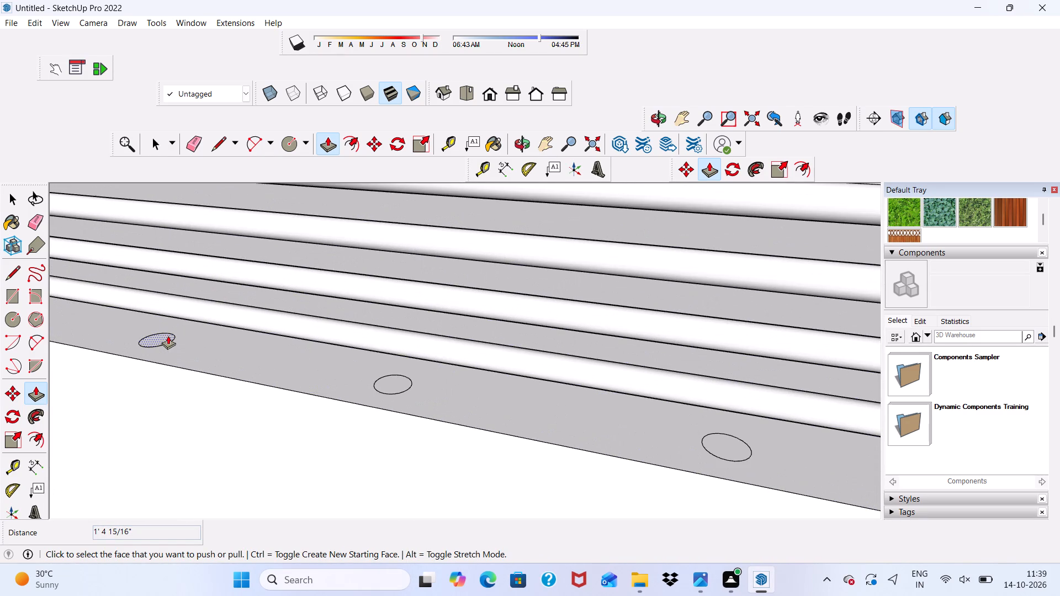
click(168, 336)
scroll(168, 336, down, 6)
scroll(176, 270, down, 11)
scroll(205, 241, up, 1)
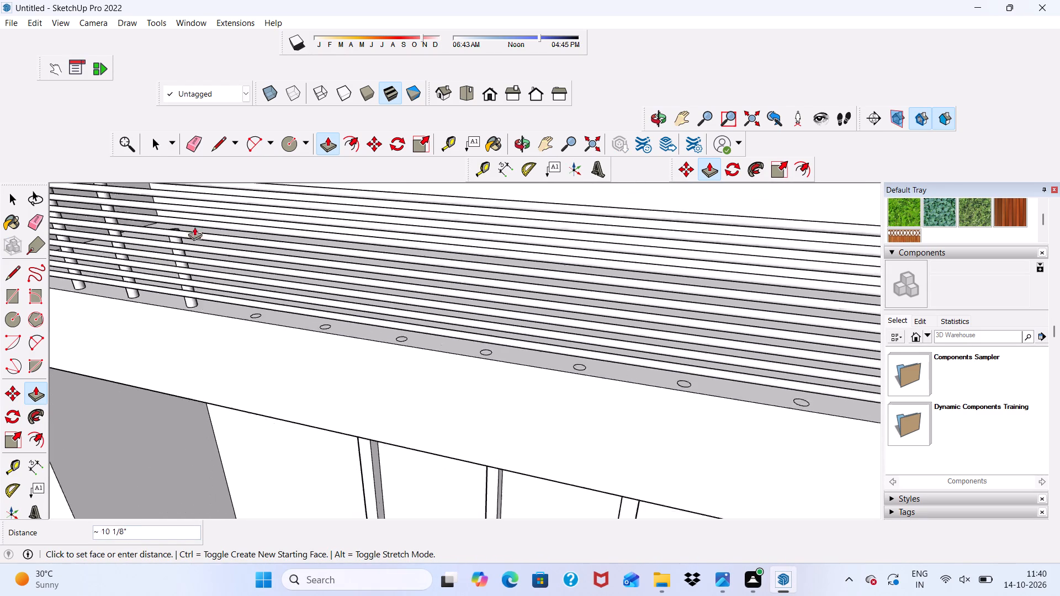
scroll(225, 236, down, 10)
scroll(248, 213, up, 5)
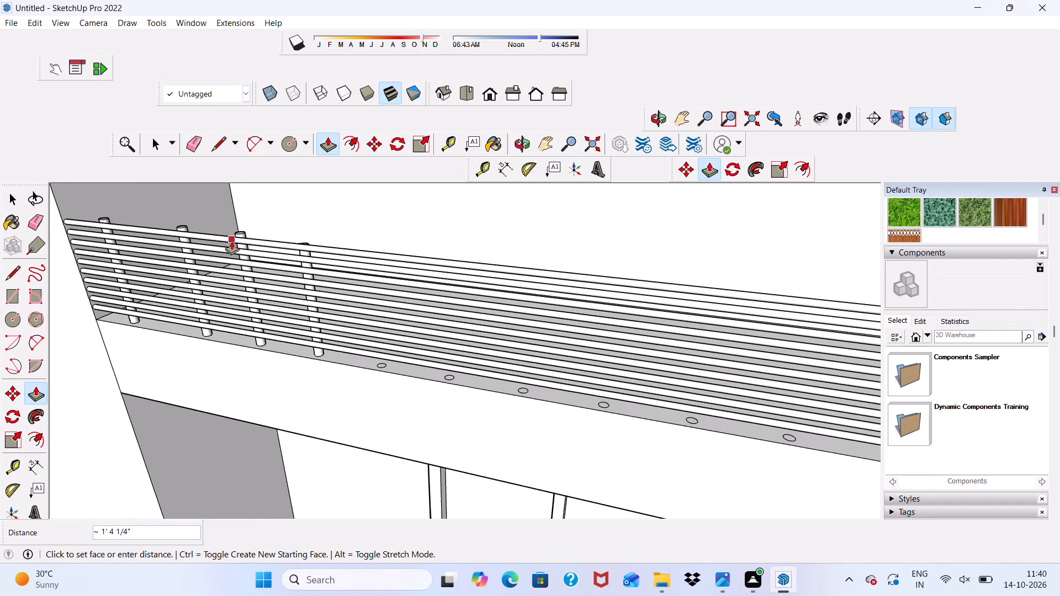
click(232, 235)
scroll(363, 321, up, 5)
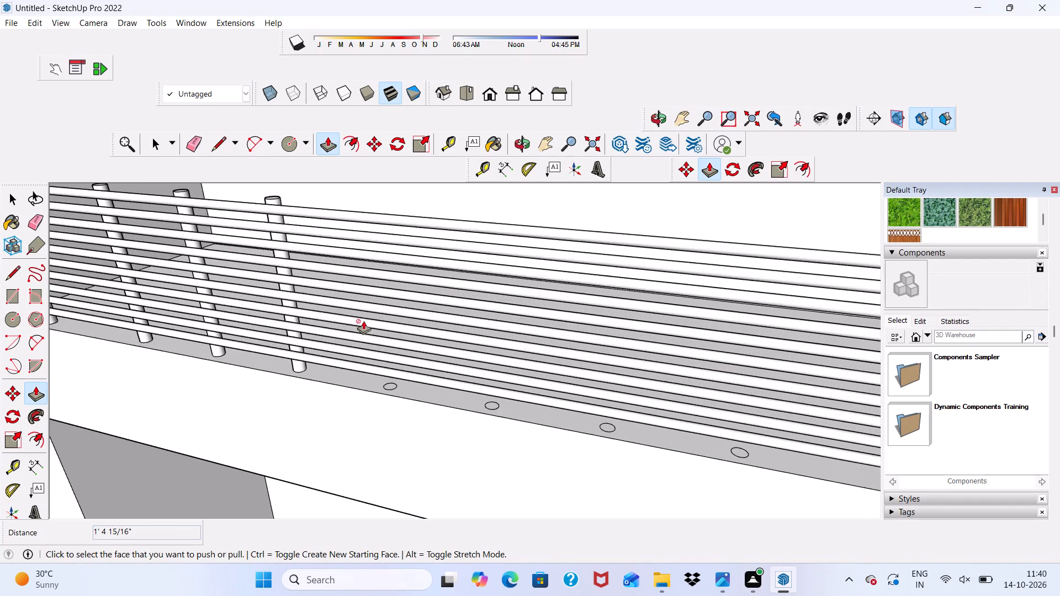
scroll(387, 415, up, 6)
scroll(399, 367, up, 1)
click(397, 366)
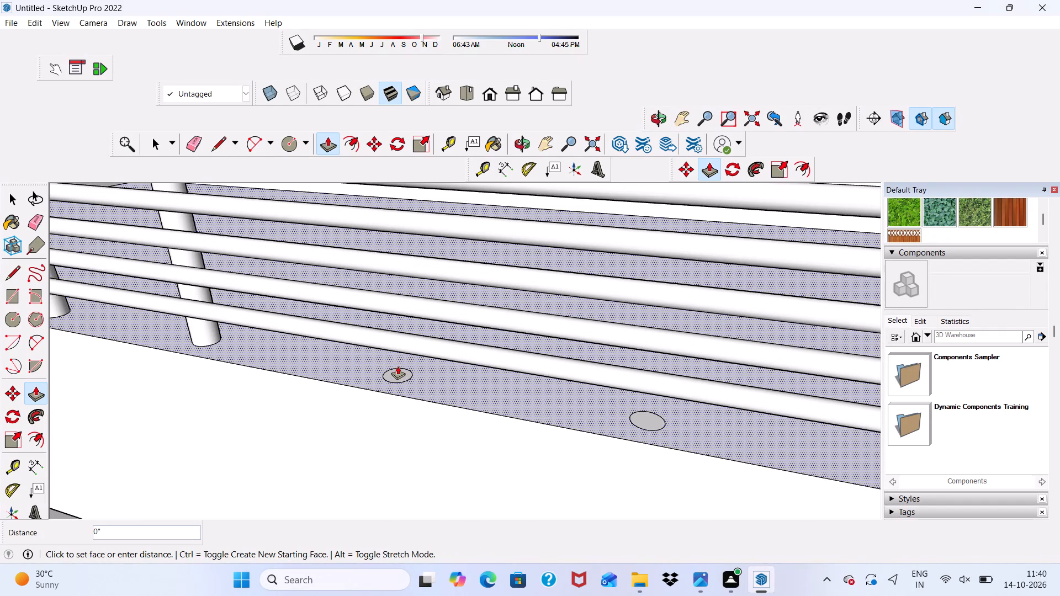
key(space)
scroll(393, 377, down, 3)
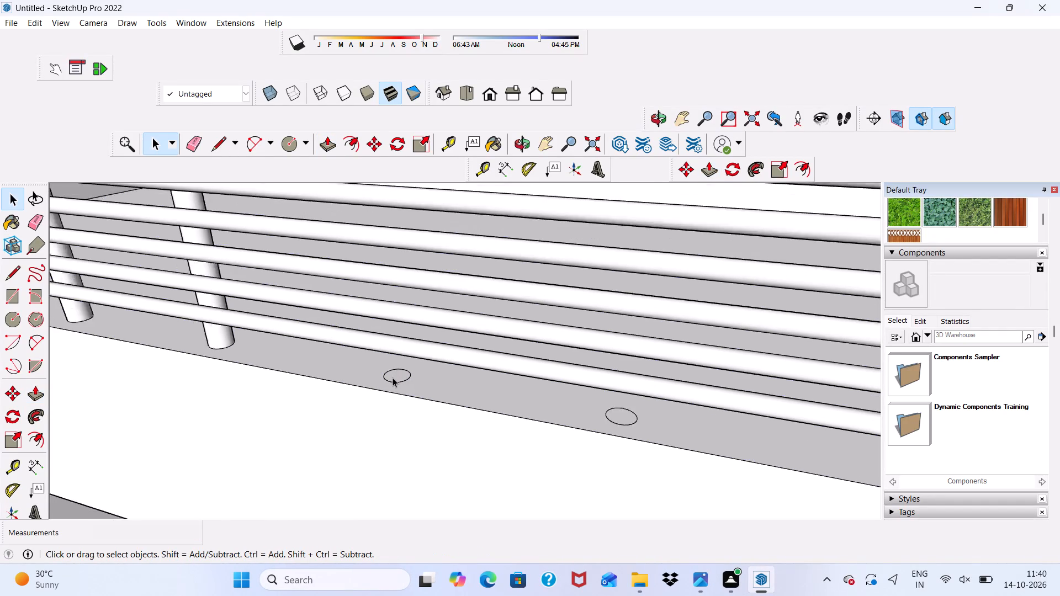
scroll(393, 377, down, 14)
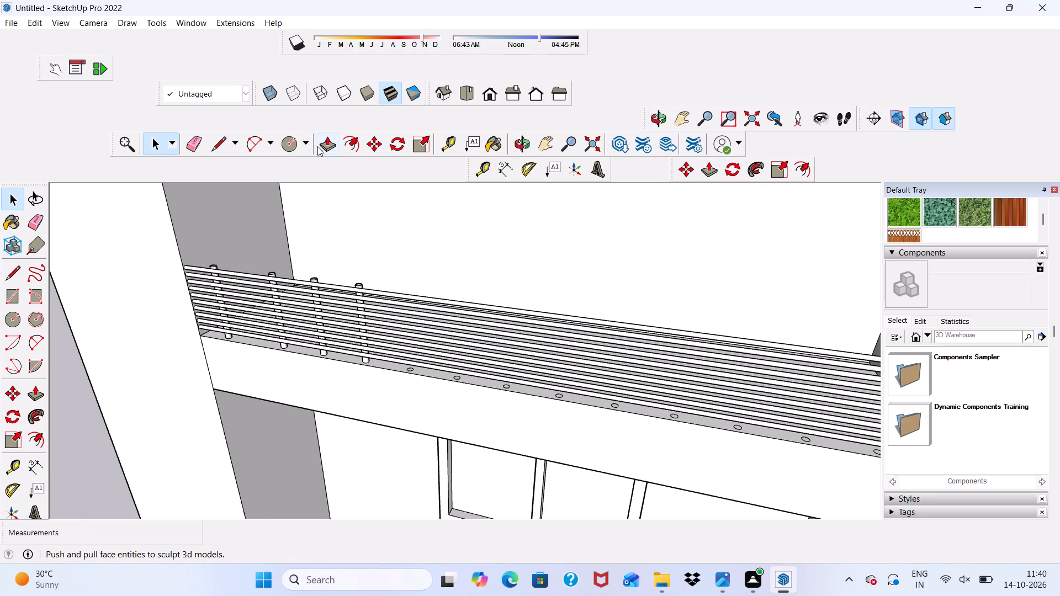
Push/Pull the fifth floor circle up 1' 4 15/16", aligning its top with the fourth baluster.
click(322, 143)
scroll(471, 461, up, 4)
scroll(405, 278, up, 6)
scroll(348, 253, down, 1)
scroll(343, 290, up, 5)
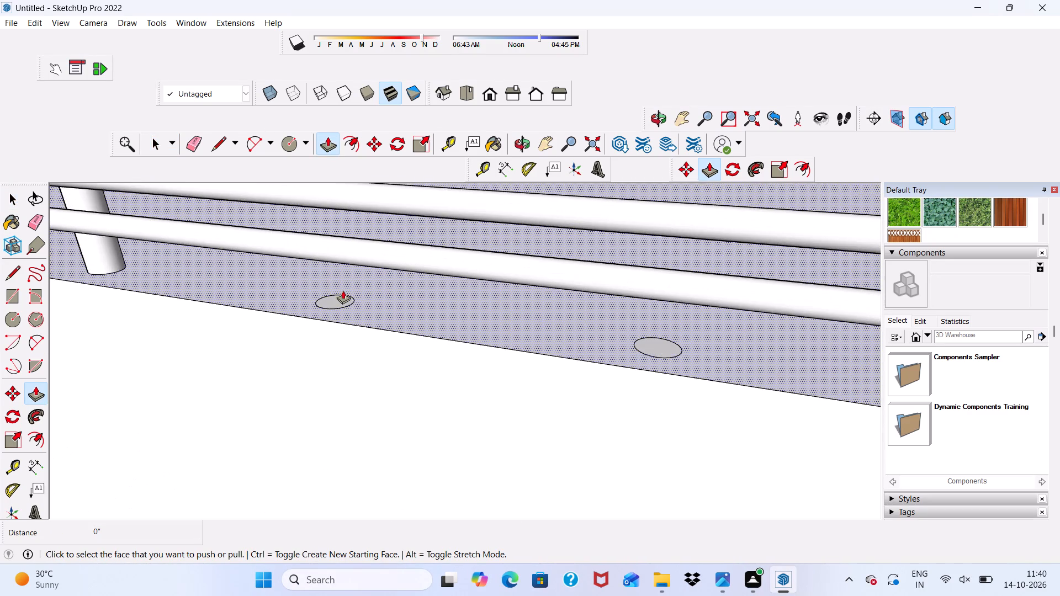
click(330, 298)
scroll(315, 251, down, 10)
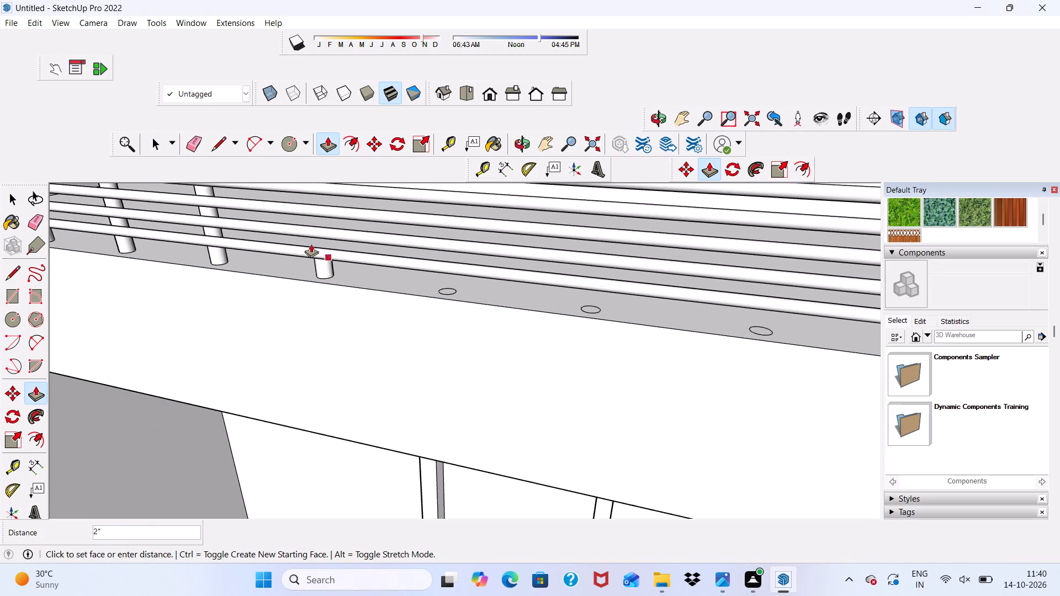
scroll(311, 244, down, 16)
scroll(256, 198, up, 5)
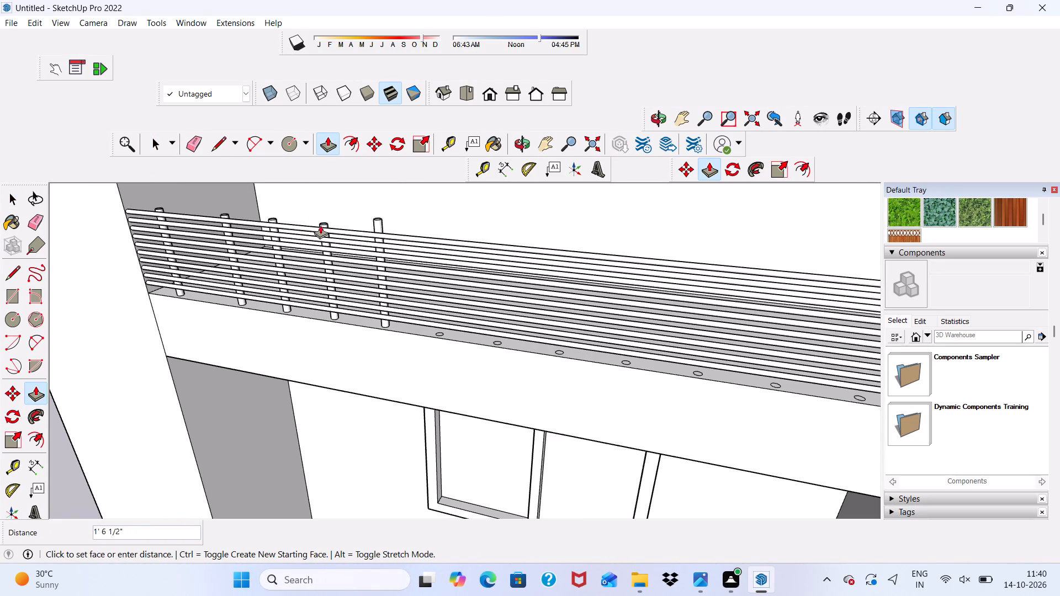
click(323, 225)
Push/Pull the sixth floor circle up 1' 4 15/16" to match the top of the fifth baluster.
scroll(427, 295, up, 6)
scroll(479, 356, up, 6)
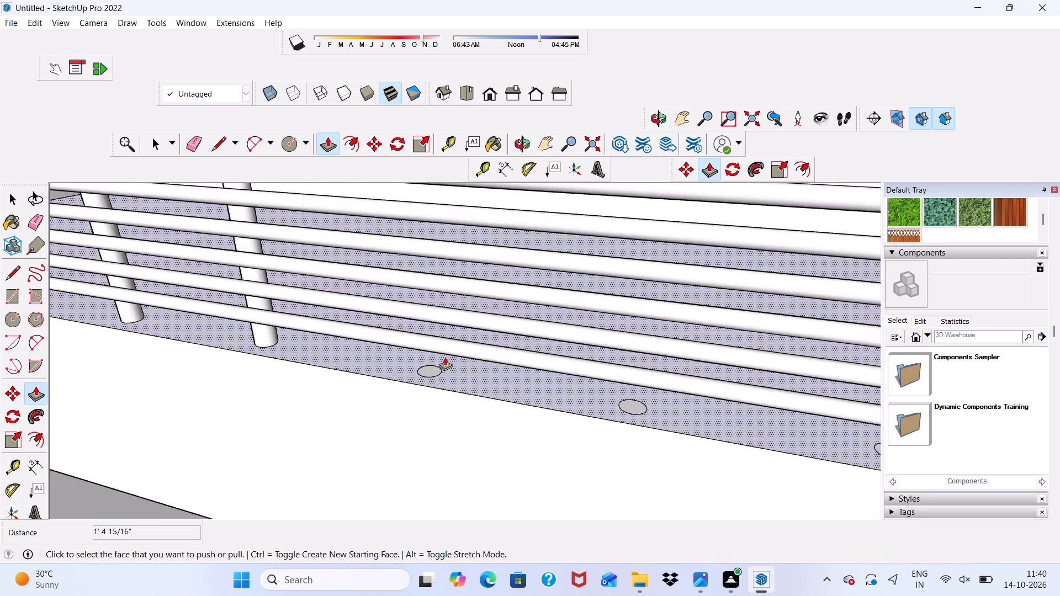
scroll(442, 381, up, 6)
click(421, 363)
scroll(411, 309, down, 11)
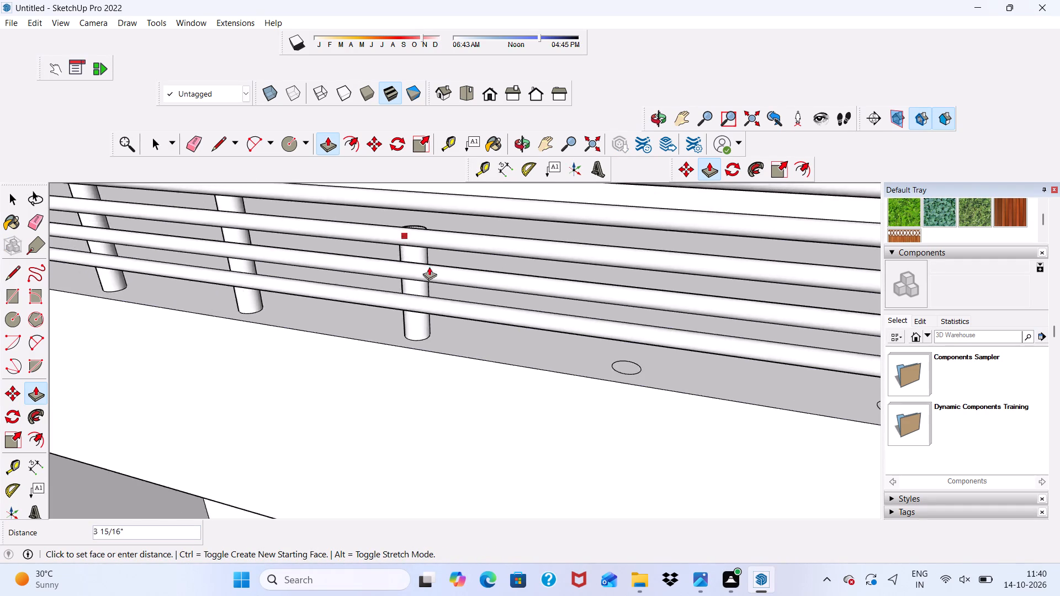
scroll(429, 267, down, 13)
scroll(377, 183, up, 5)
scroll(378, 191, down, 6)
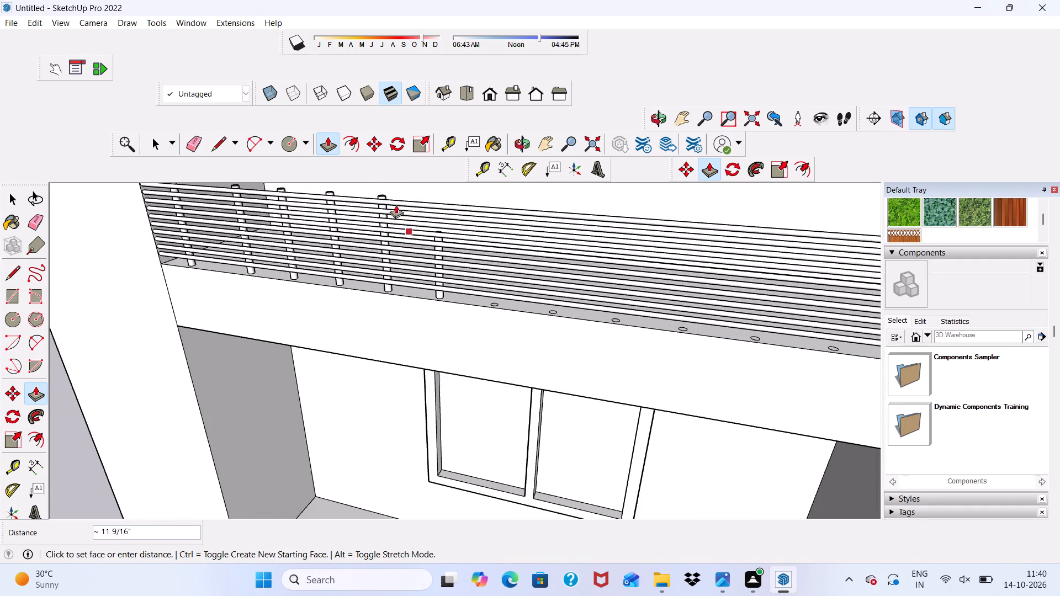
scroll(391, 193, up, 6)
click(375, 196)
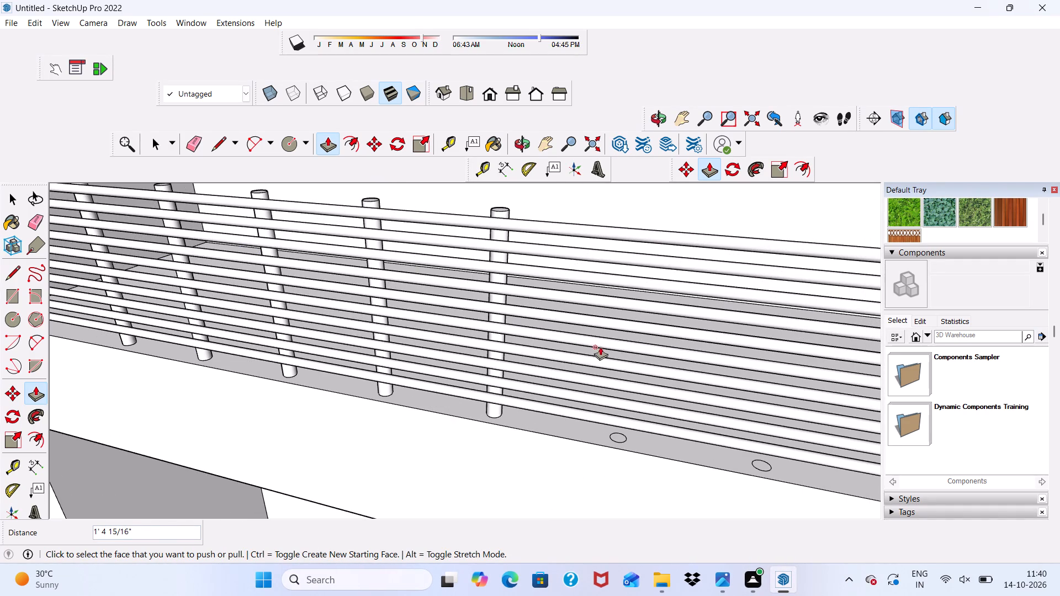
Push/Pull the seventh floor circle up 1' 4 15/16", level with the top of the sixth baluster.
scroll(606, 350, up, 3)
scroll(628, 472, up, 6)
click(621, 460)
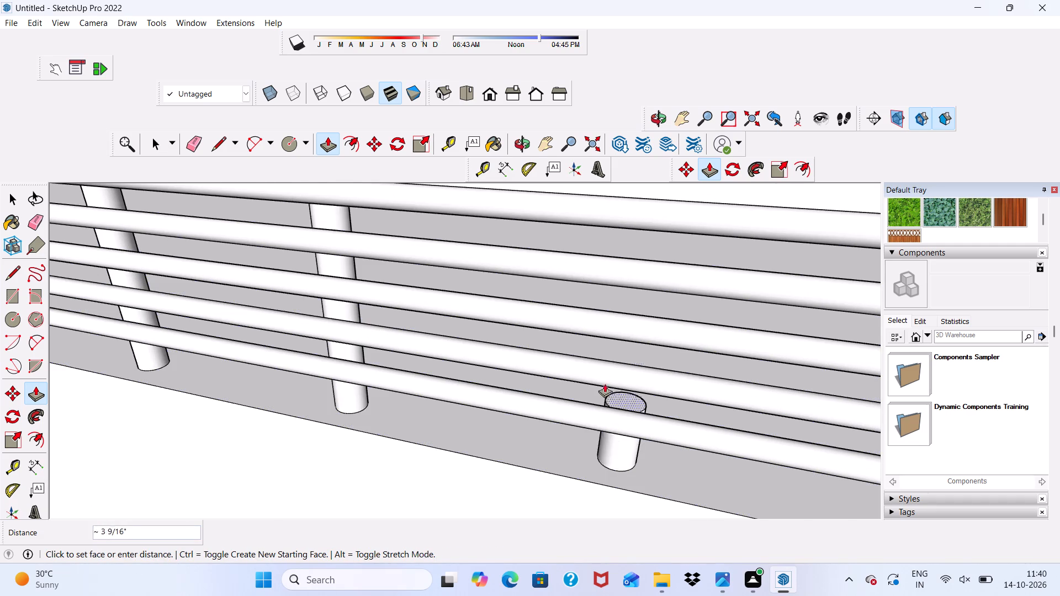
scroll(605, 384, down, 5)
scroll(567, 339, down, 14)
scroll(502, 253, up, 5)
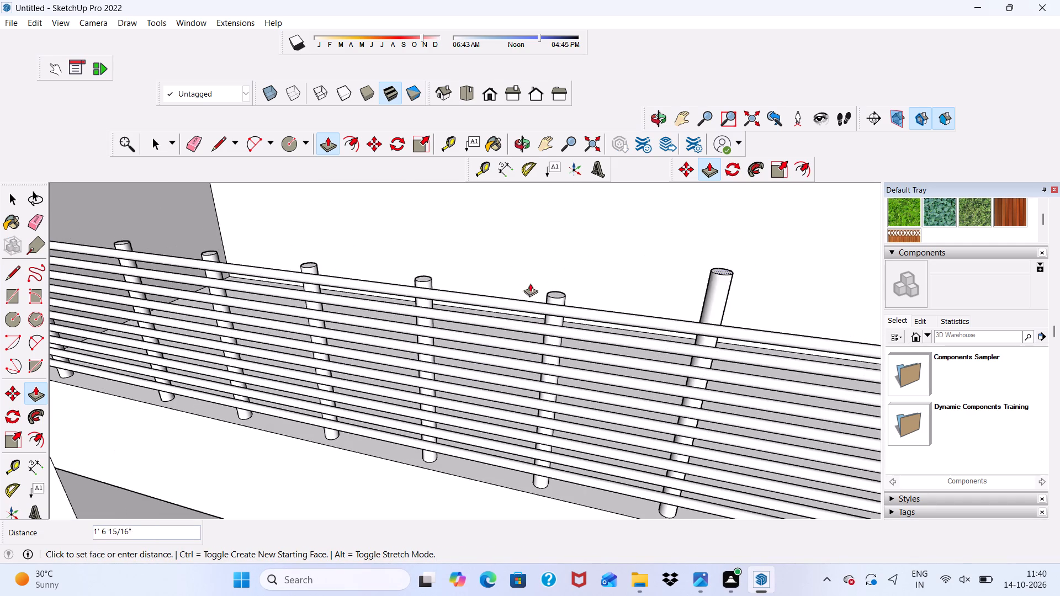
click(559, 299)
Push/Pull the eighth floor circle along the balcony edge up 1' 4 15/16" to the seventh baluster's height.
scroll(375, 279, down, 8)
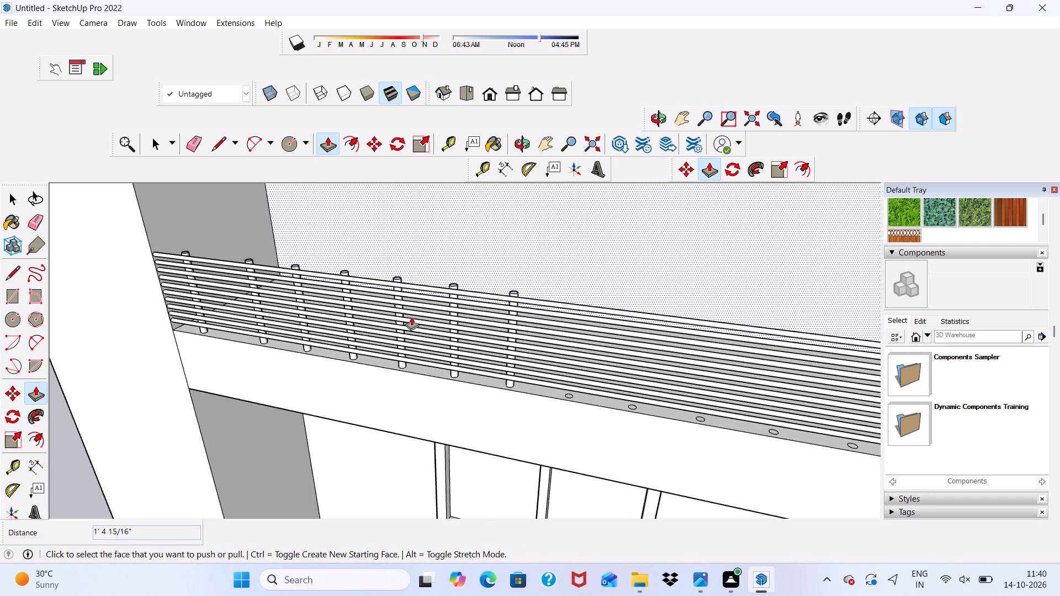
scroll(411, 317, down, 2)
scroll(776, 385, down, 2)
scroll(809, 417, up, 7)
scroll(443, 359, up, 5)
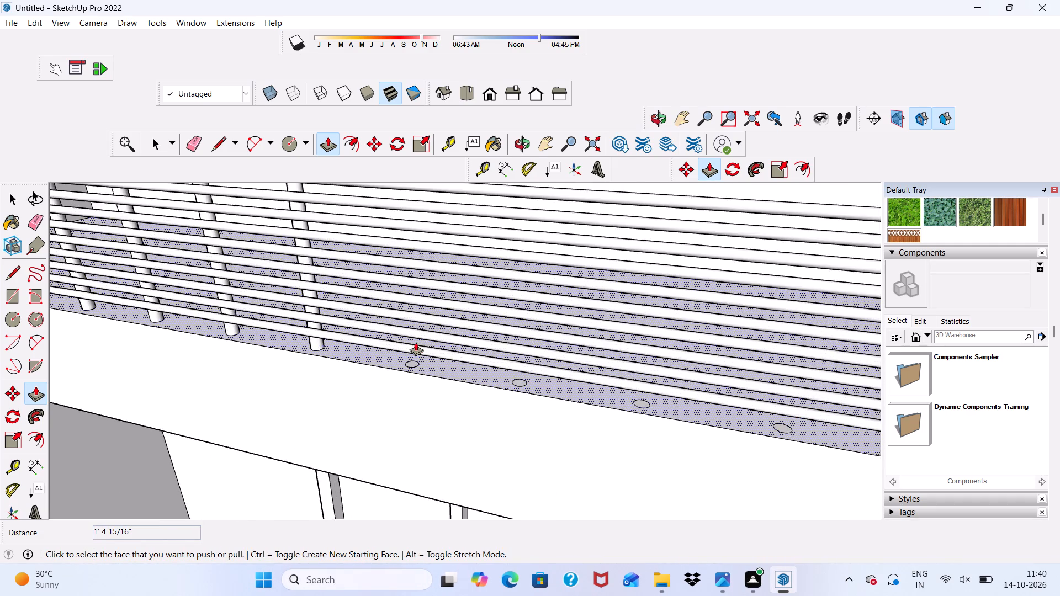
scroll(416, 342, up, 11)
click(416, 394)
scroll(416, 394, down, 5)
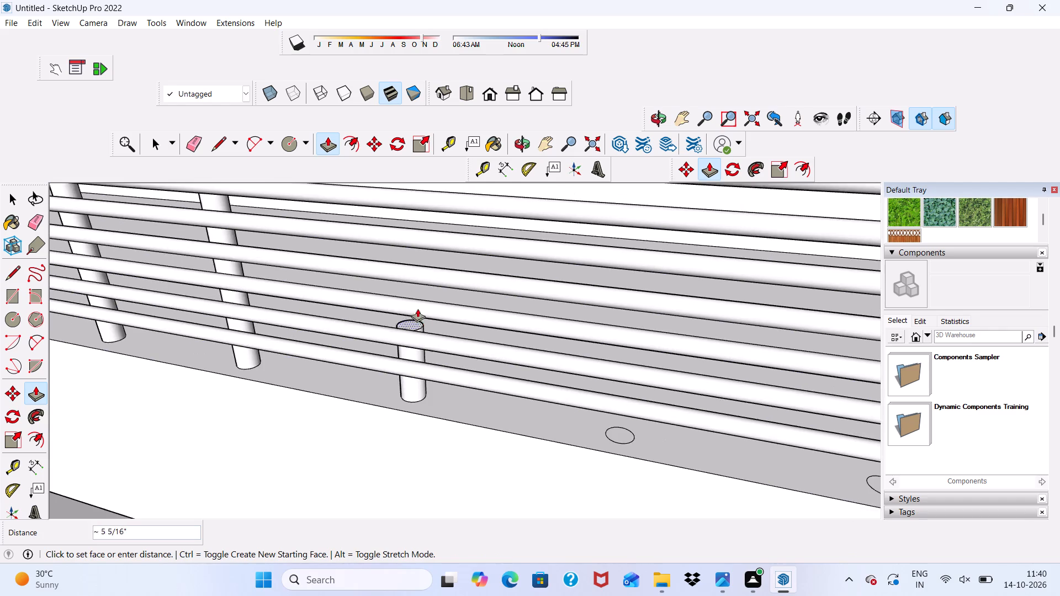
scroll(415, 305, down, 11)
scroll(378, 221, down, 1)
scroll(335, 211, up, 2)
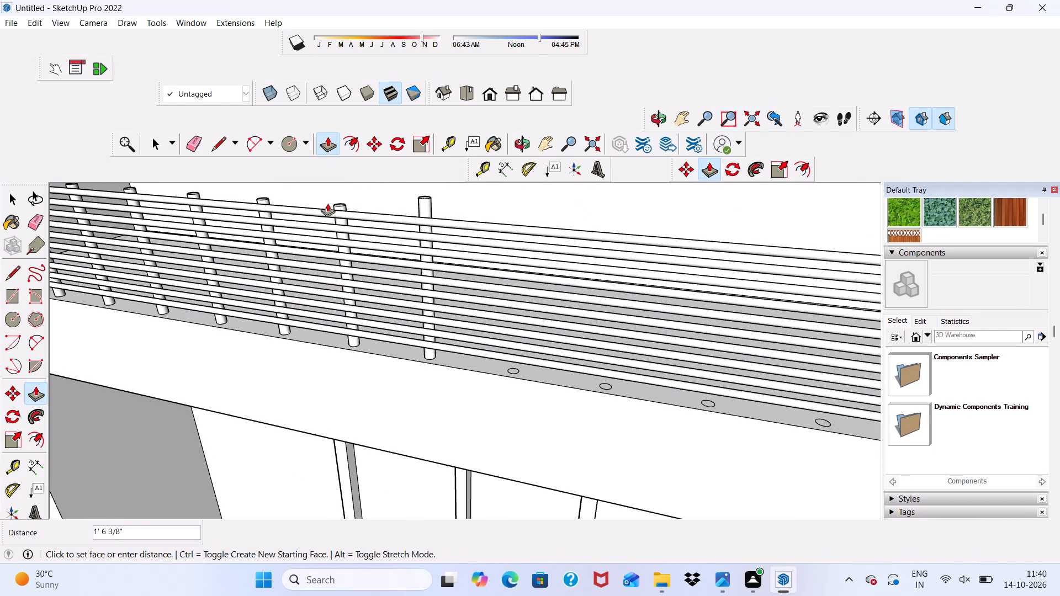
click(343, 209)
scroll(506, 318, up, 2)
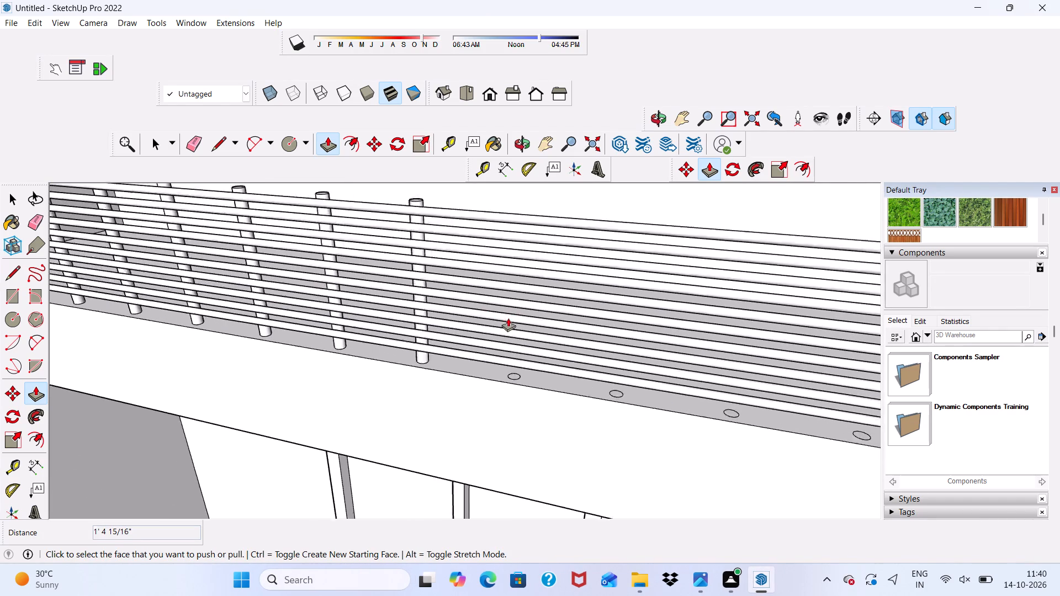
Push/Pull the ninth floor circle along the upper balcony edge up 1' 4 15/16" to match the eighth baluster.
scroll(508, 318, up, 2)
scroll(531, 382, up, 14)
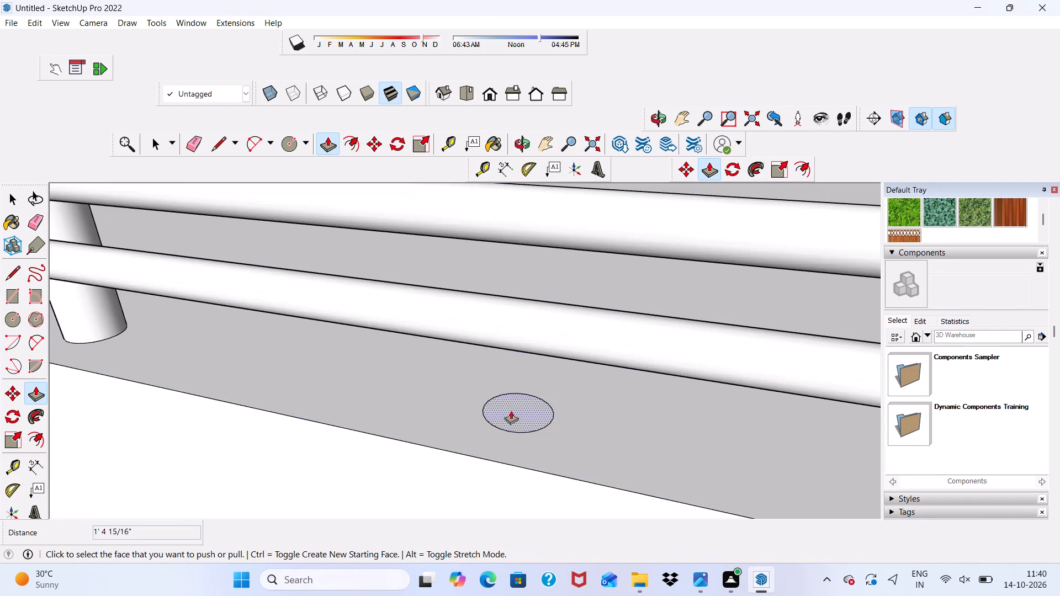
click(511, 411)
scroll(490, 330, down, 5)
scroll(495, 275, down, 18)
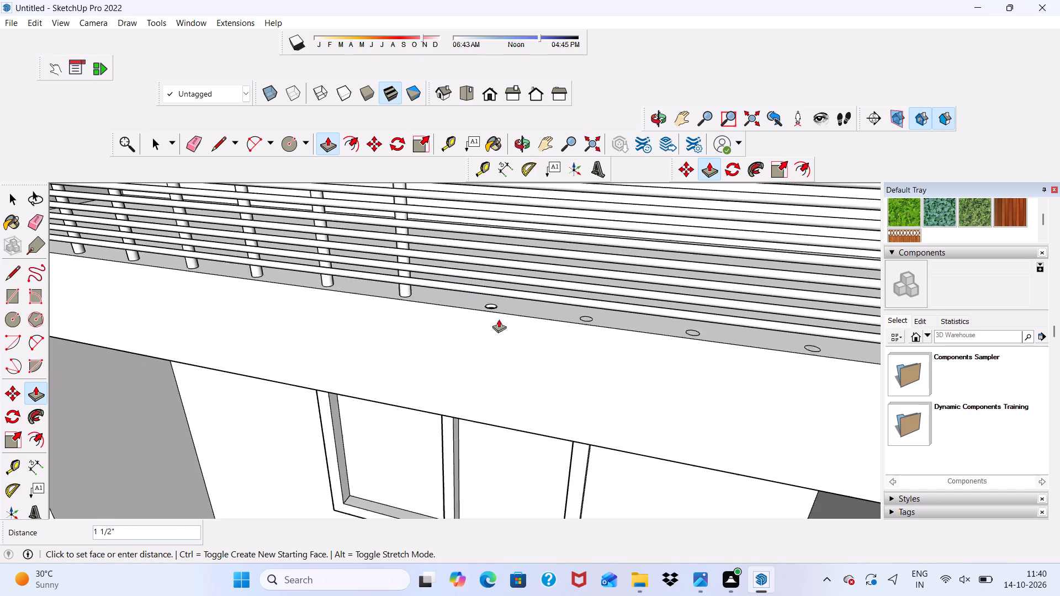
scroll(404, 225, down, 4)
scroll(433, 259, down, 6)
scroll(428, 204, up, 10)
click(424, 240)
Push/Pull the tenth floor circle up 1' 4 15/16", level with the top of the ninth baluster.
scroll(470, 269, down, 4)
scroll(644, 216, down, 2)
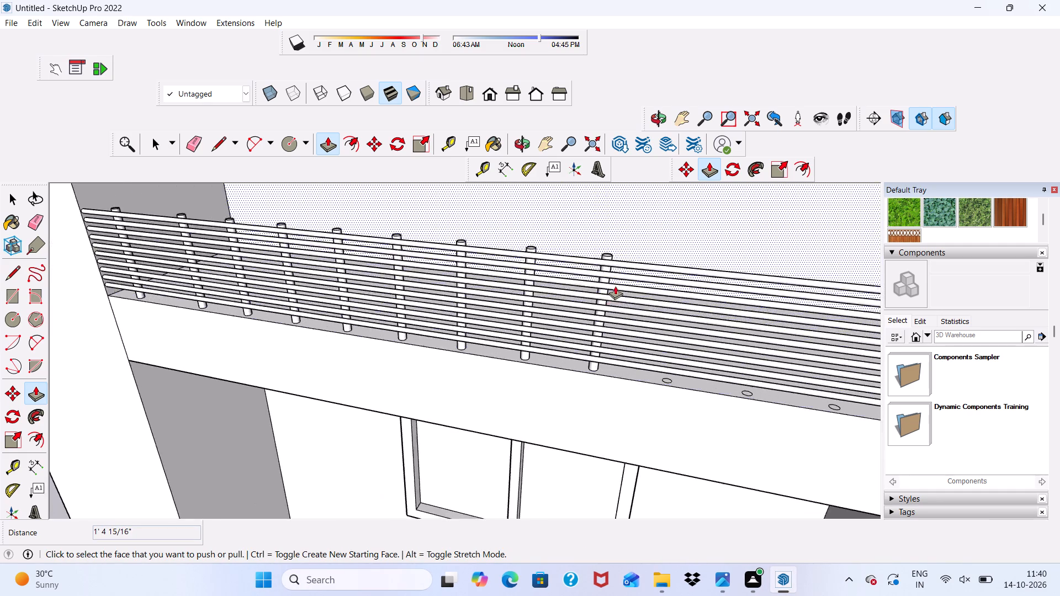
scroll(615, 286, down, 9)
scroll(591, 355, up, 6)
scroll(653, 327, up, 18)
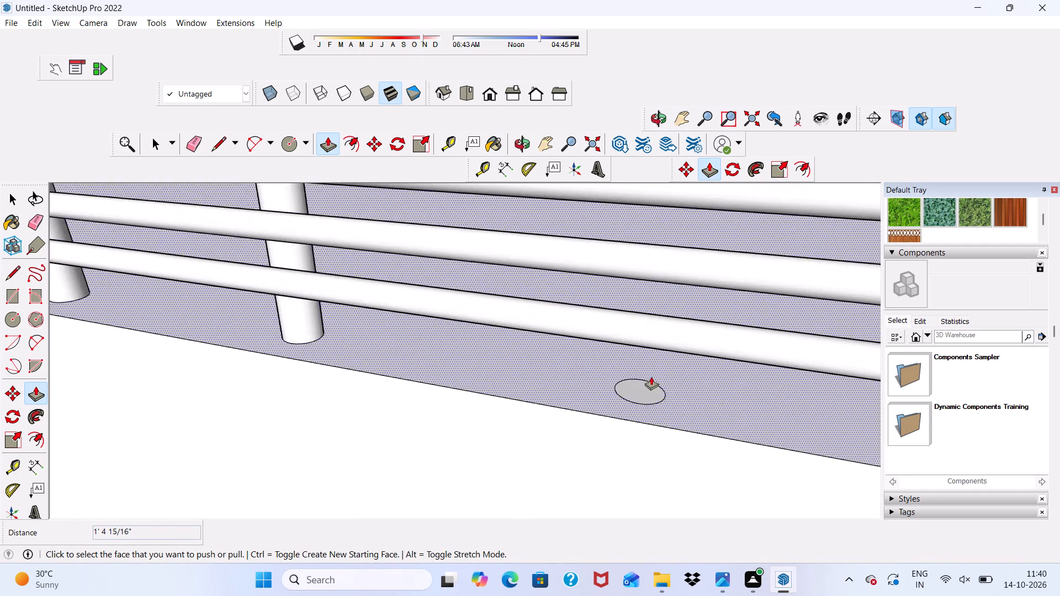
scroll(640, 393, up, 3)
click(640, 393)
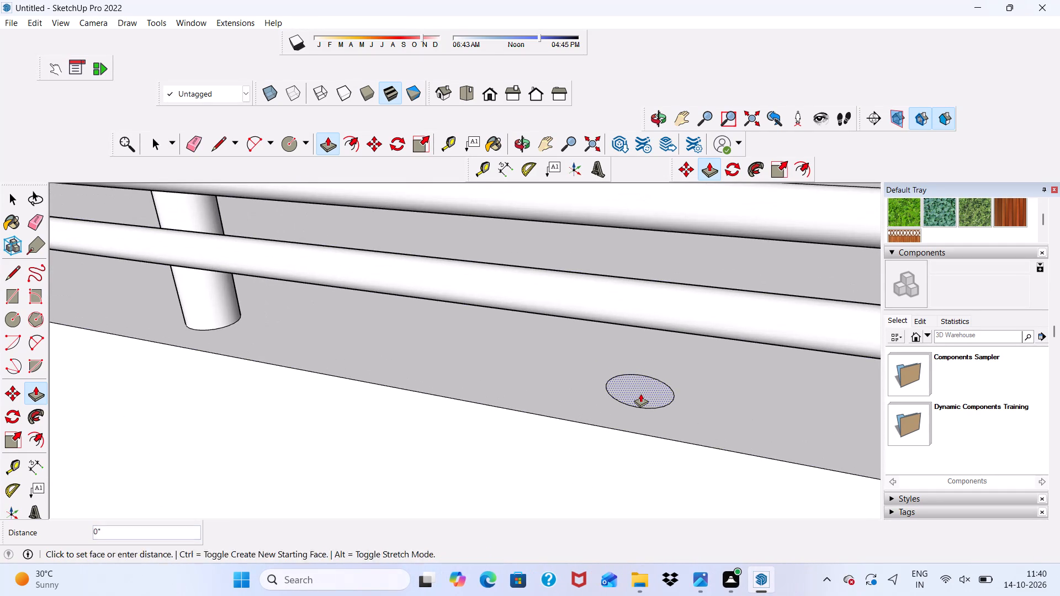
scroll(640, 393, down, 7)
scroll(642, 352, down, 20)
scroll(642, 352, down, 1)
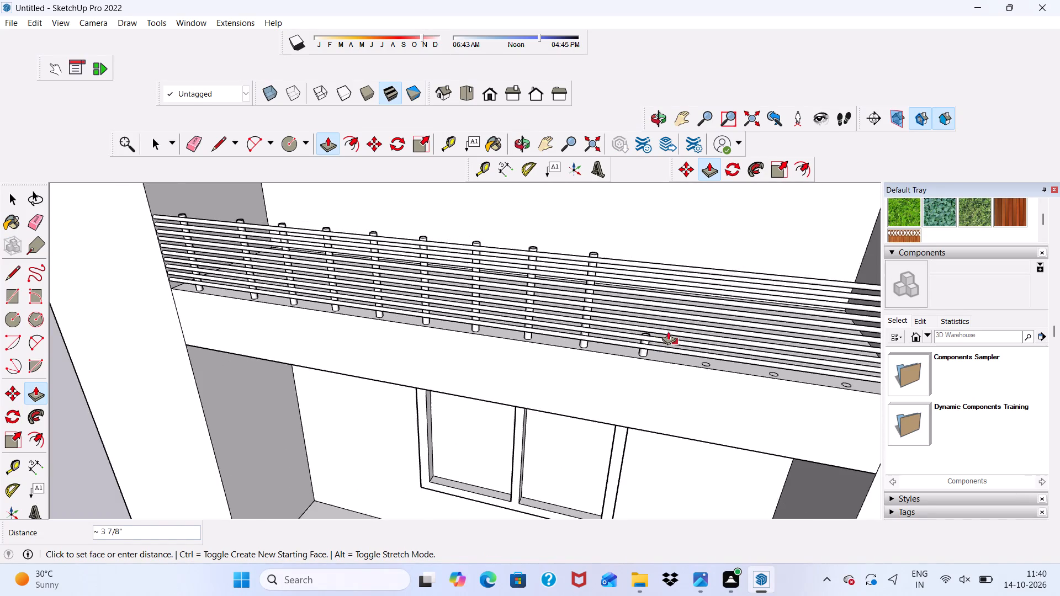
scroll(653, 332, down, 6)
scroll(603, 282, up, 5)
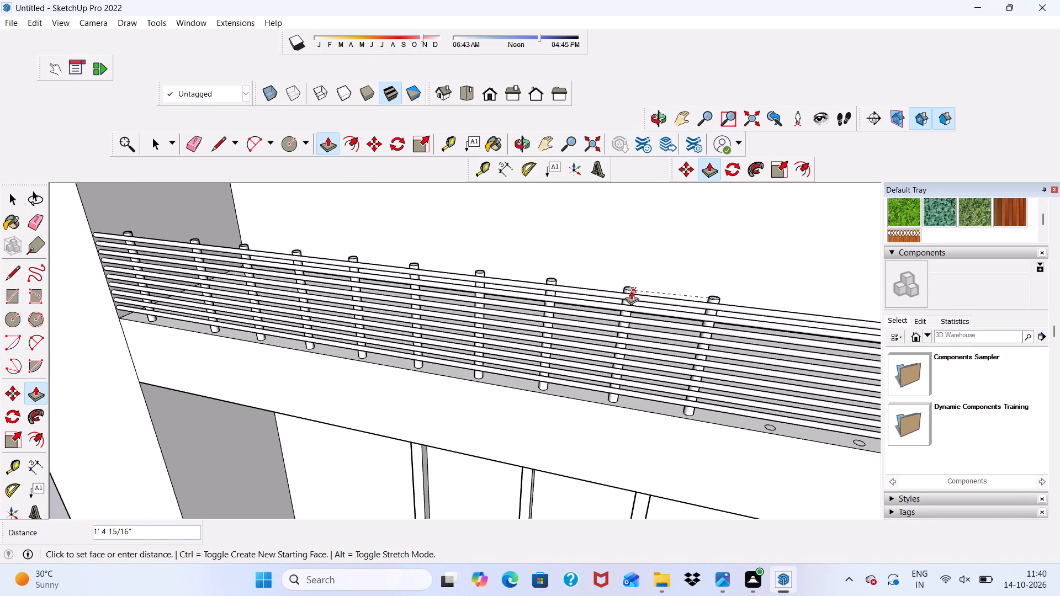
click(631, 291)
Push/Pull the eleventh floor circle up 1' 4 15/16" to the height of the tenth baluster.
scroll(647, 322, down, 2)
scroll(809, 418, up, 5)
scroll(735, 404, up, 16)
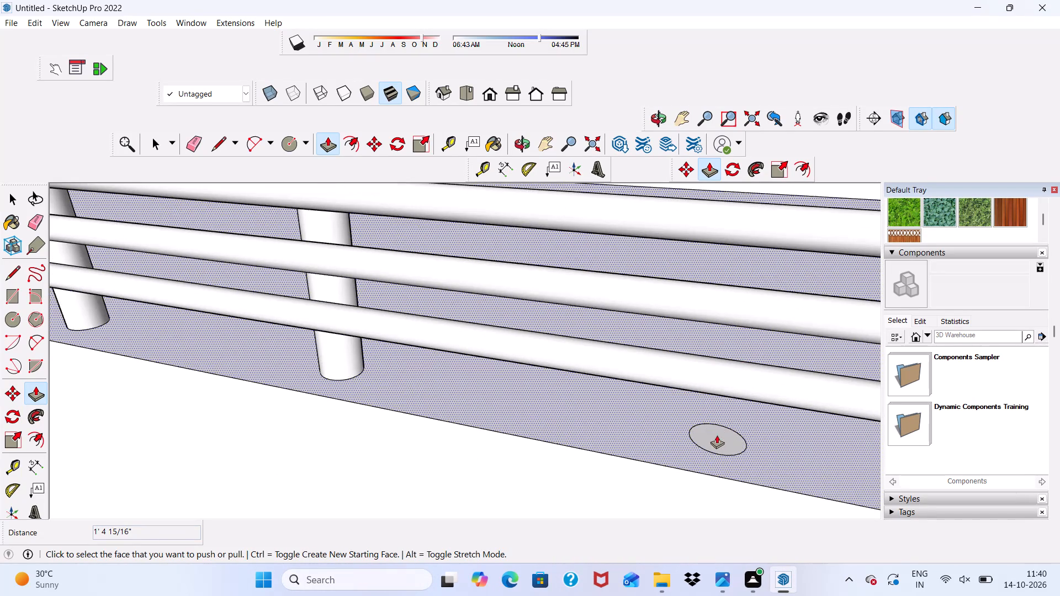
click(717, 435)
scroll(687, 340, down, 18)
scroll(687, 314, down, 5)
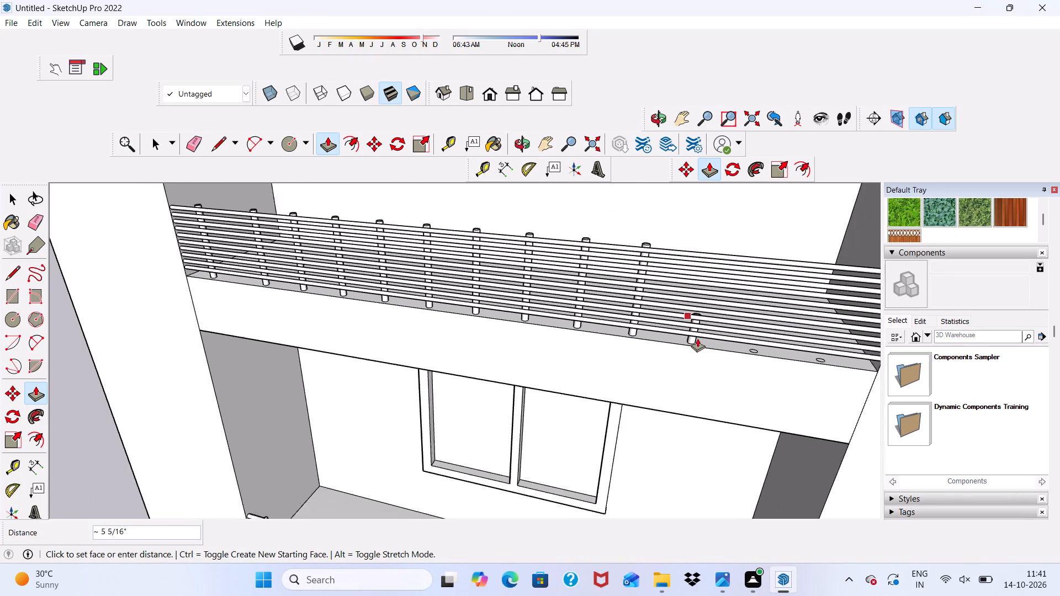
scroll(702, 345, down, 7)
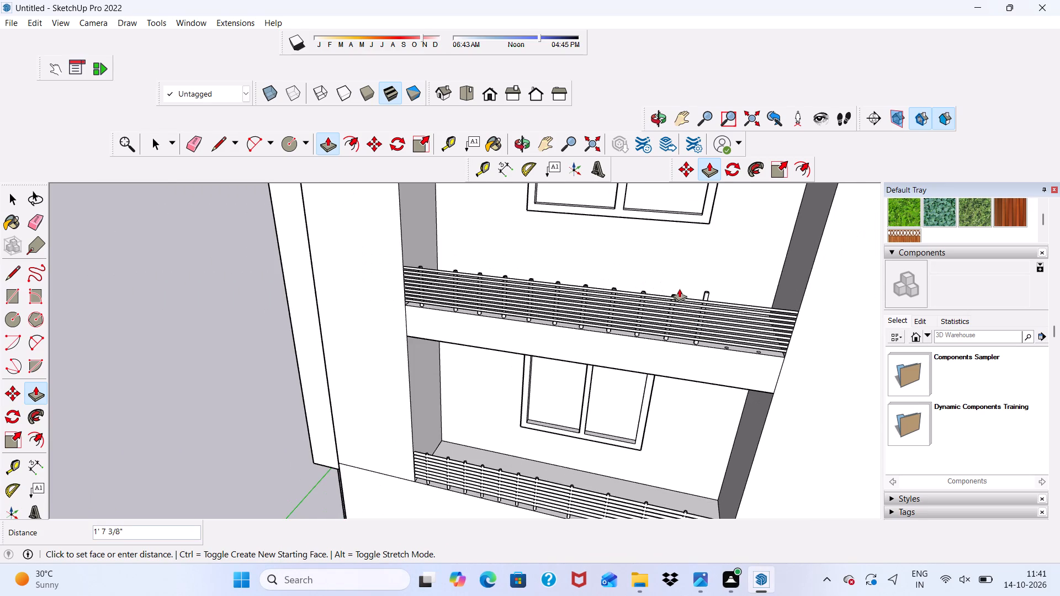
scroll(679, 289, up, 6)
click(666, 299)
Push/Pull the twelfth floor circle up 1' 4 15/16", aligning its top with the eleventh baluster.
scroll(813, 363, up, 5)
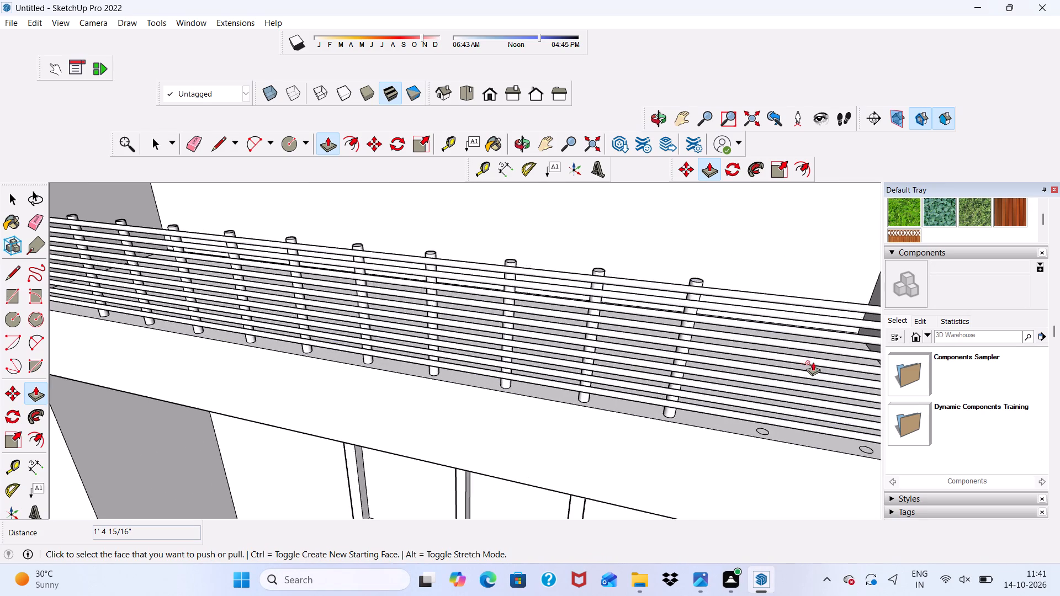
scroll(813, 362, down, 1)
scroll(789, 412, up, 17)
click(761, 429)
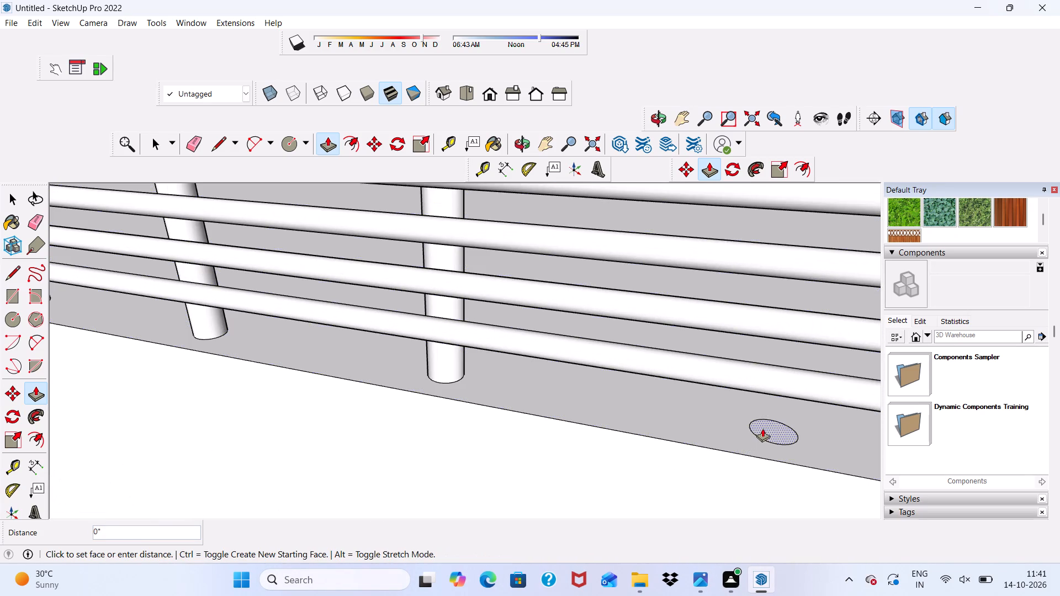
scroll(762, 421, down, 17)
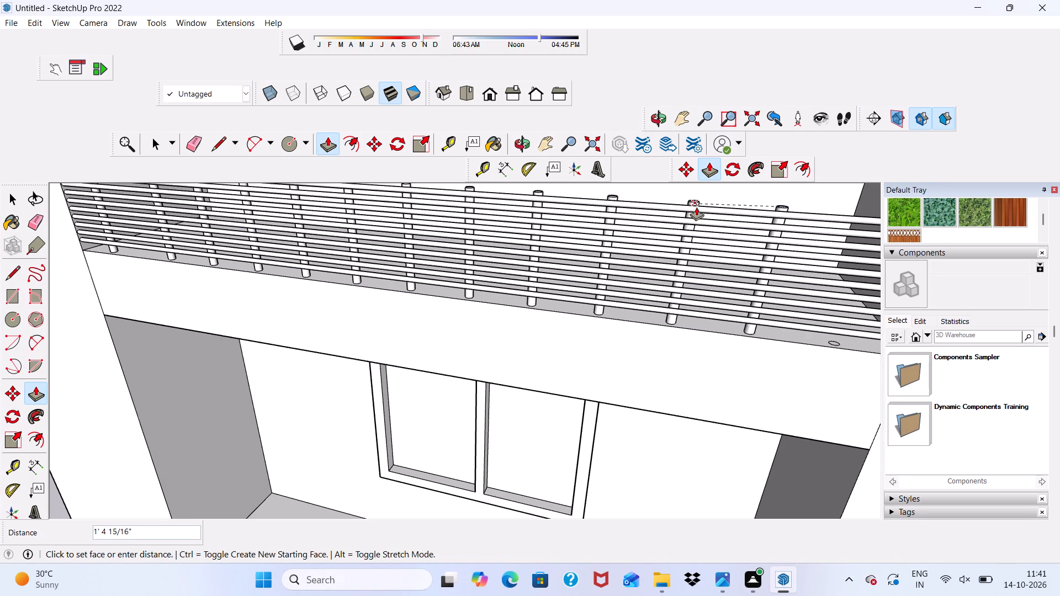
click(693, 200)
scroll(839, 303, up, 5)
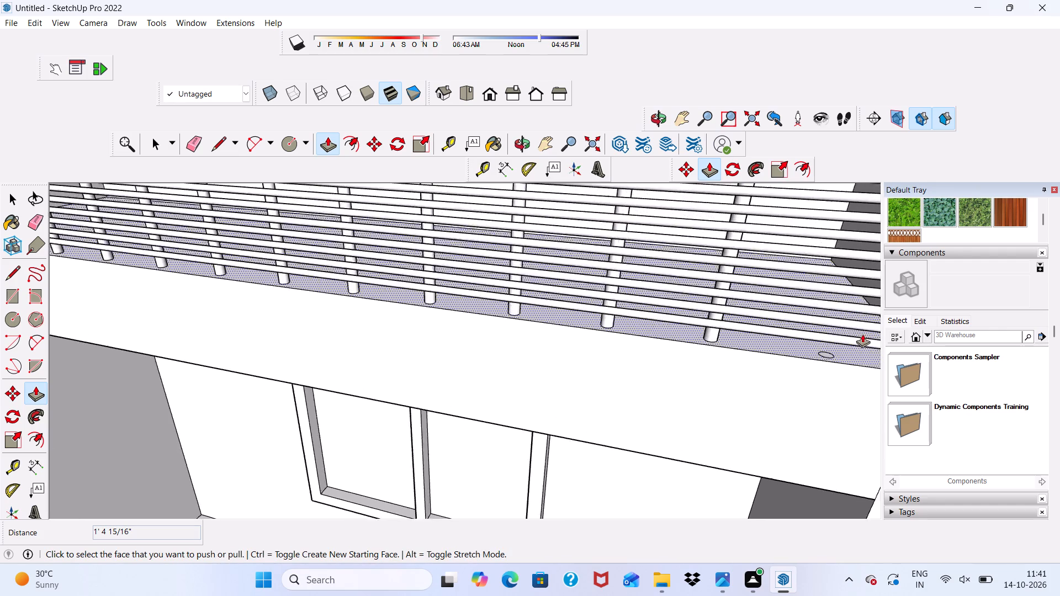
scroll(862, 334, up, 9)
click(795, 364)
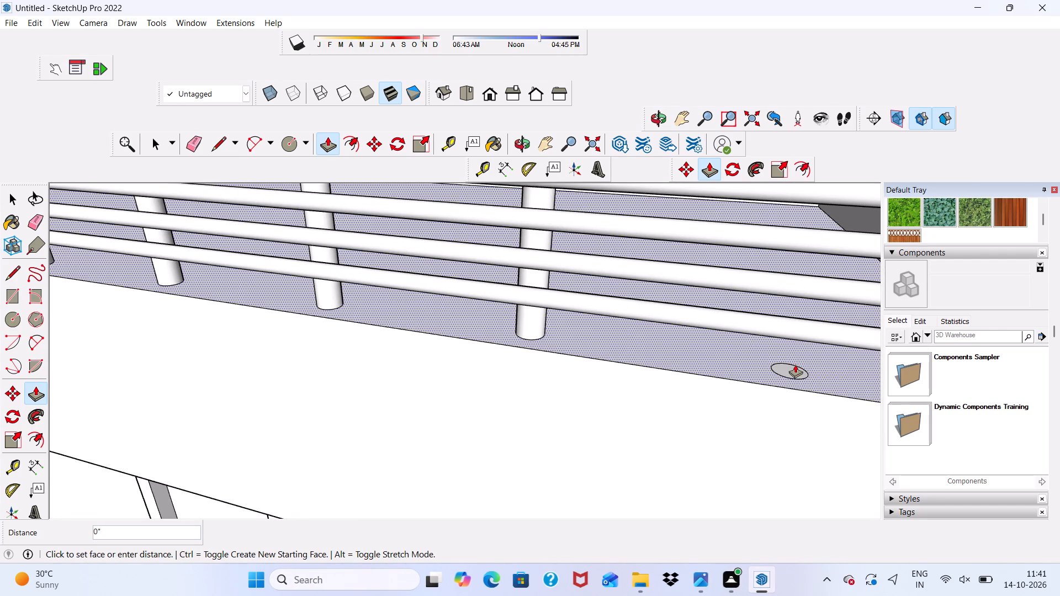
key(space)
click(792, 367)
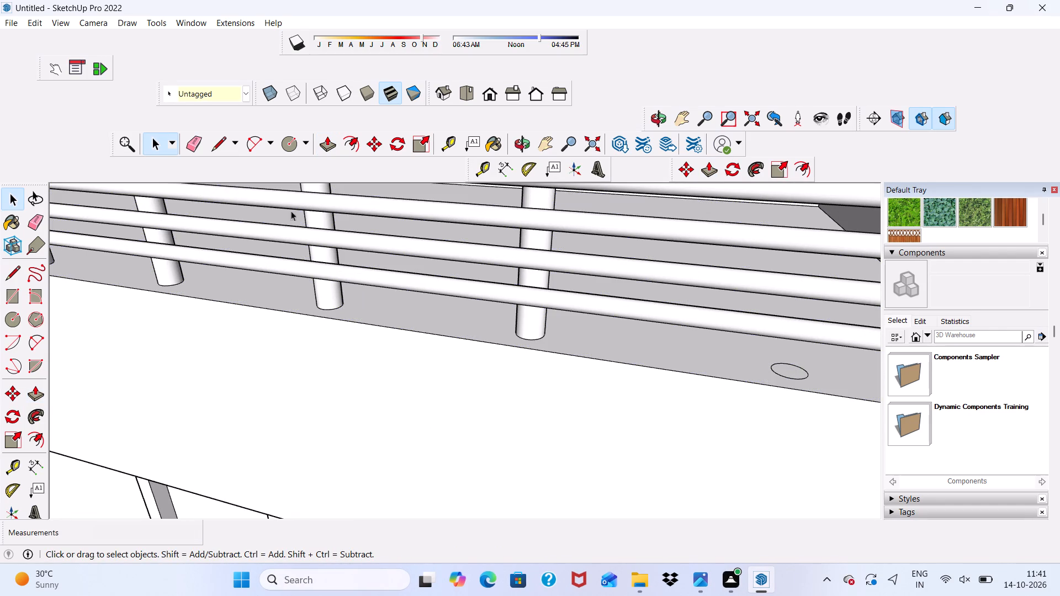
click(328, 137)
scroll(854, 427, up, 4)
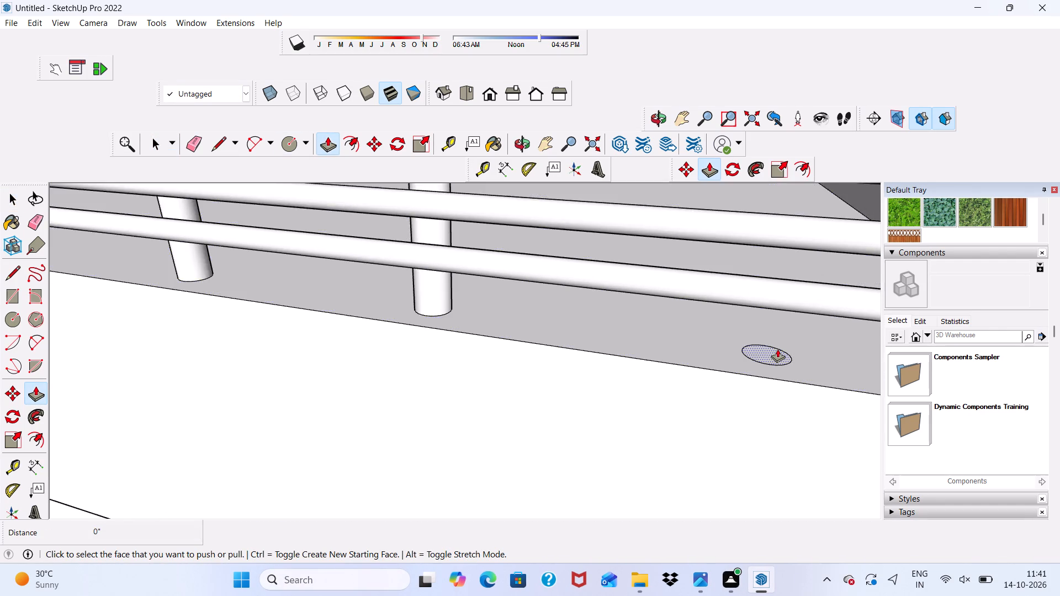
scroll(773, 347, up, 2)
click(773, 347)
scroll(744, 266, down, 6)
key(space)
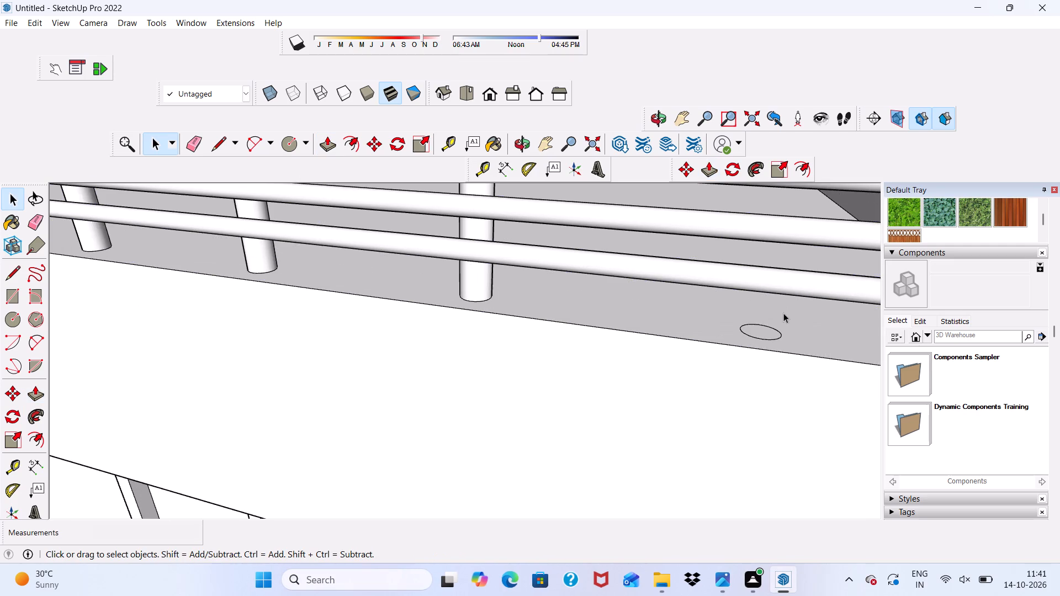
Push/Pull the last floor circle at the upper balcony's far end up to the top of the twelfth baluster.
scroll(768, 321, up, 4)
click(762, 340)
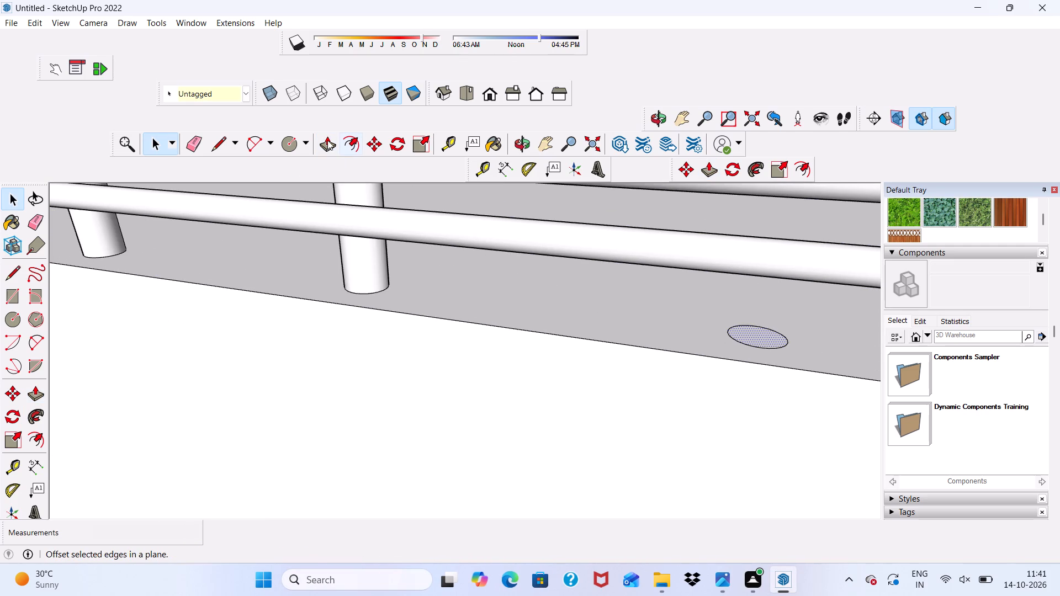
click(327, 140)
click(762, 336)
scroll(750, 291, down, 4)
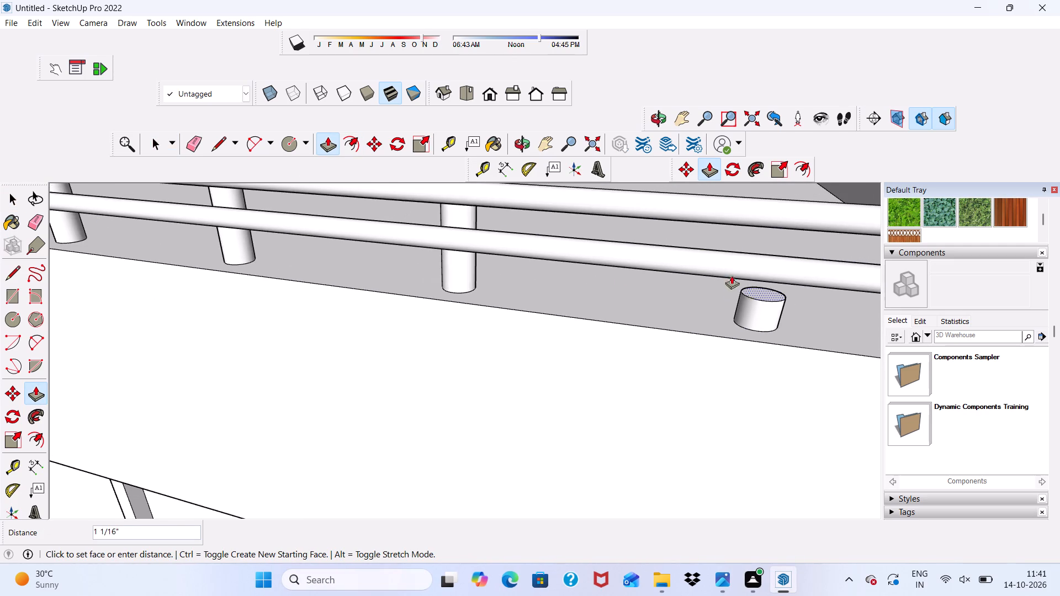
scroll(739, 277, down, 19)
scroll(756, 275, down, 4)
scroll(726, 190, up, 4)
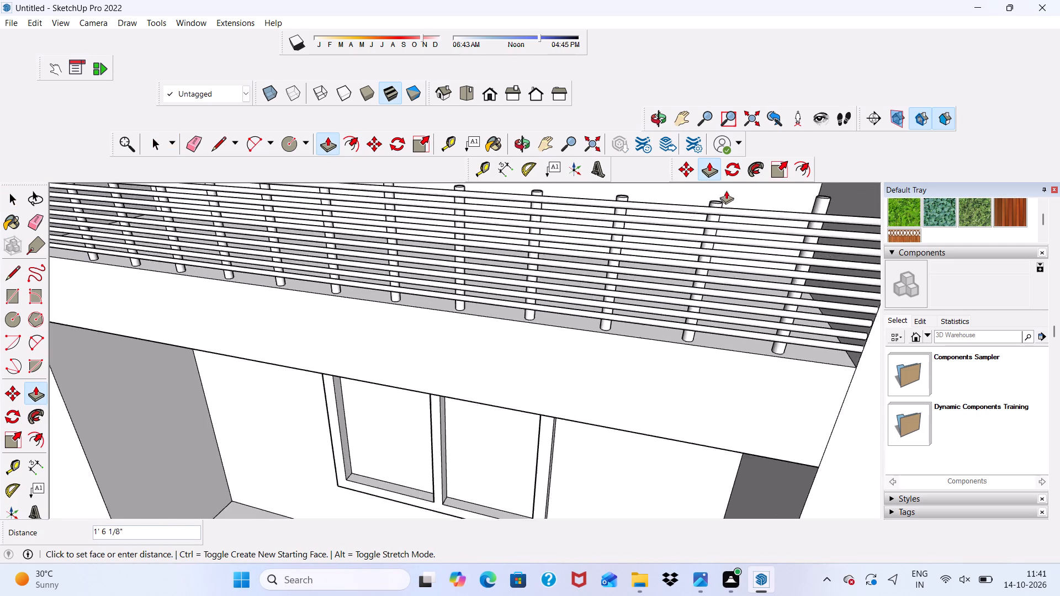
scroll(726, 190, up, 2)
click(709, 209)
Inspect the left bay's two balcony railings from orbited angles and in the standard front view.
scroll(711, 241, down, 7)
scroll(634, 289, down, 5)
middle_drag(564, 363, 602, 287)
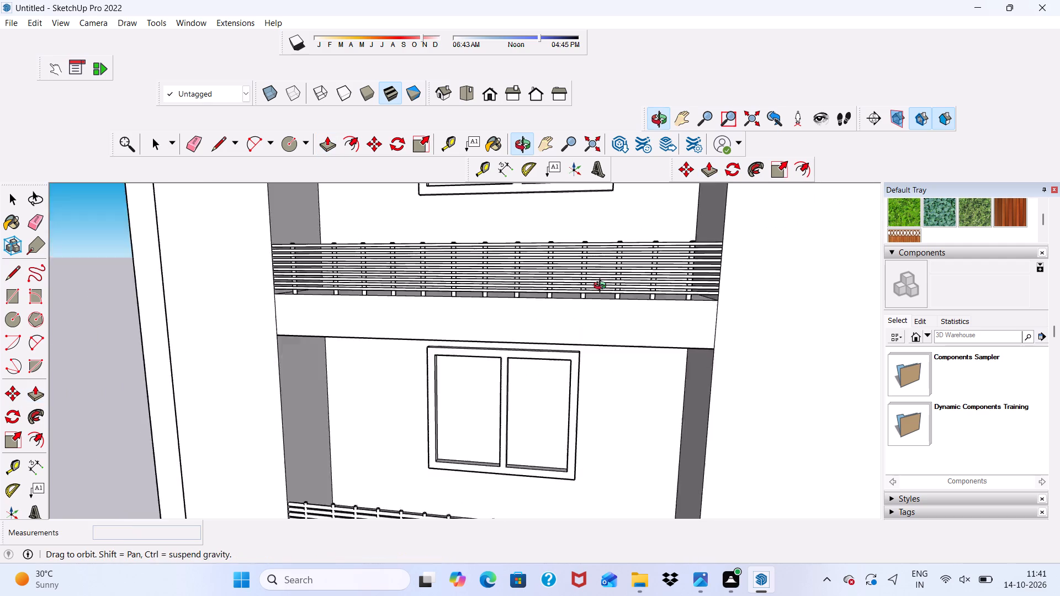
middle_drag(602, 287, 722, 258)
scroll(702, 279, down, 5)
scroll(743, 331, down, 1)
key(space)
scroll(739, 344, up, 10)
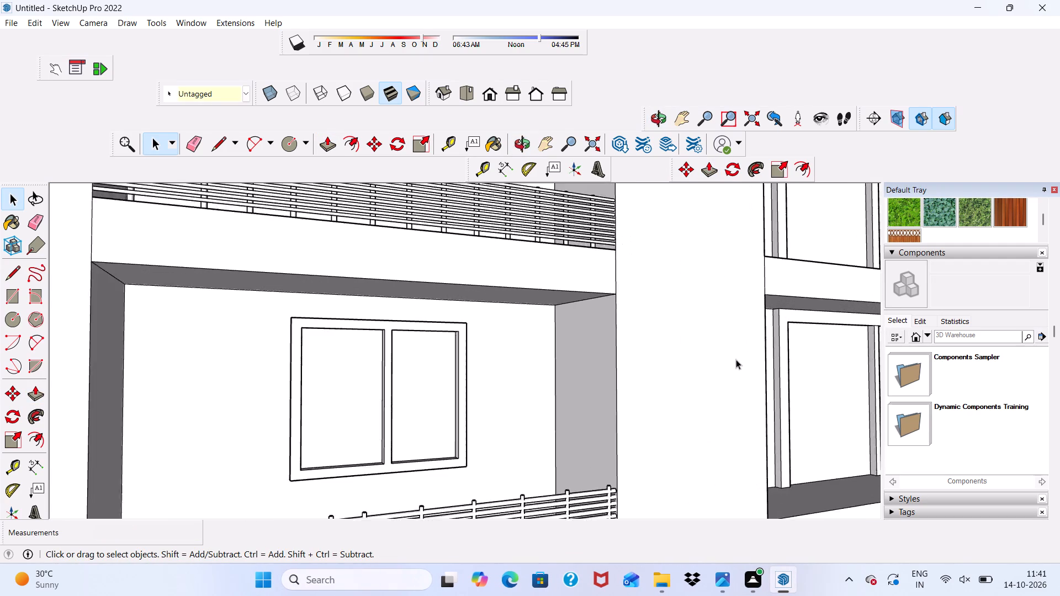
scroll(736, 359, up, 3)
scroll(736, 359, down, 6)
middle_drag(731, 368, 561, 418)
scroll(573, 405, down, 10)
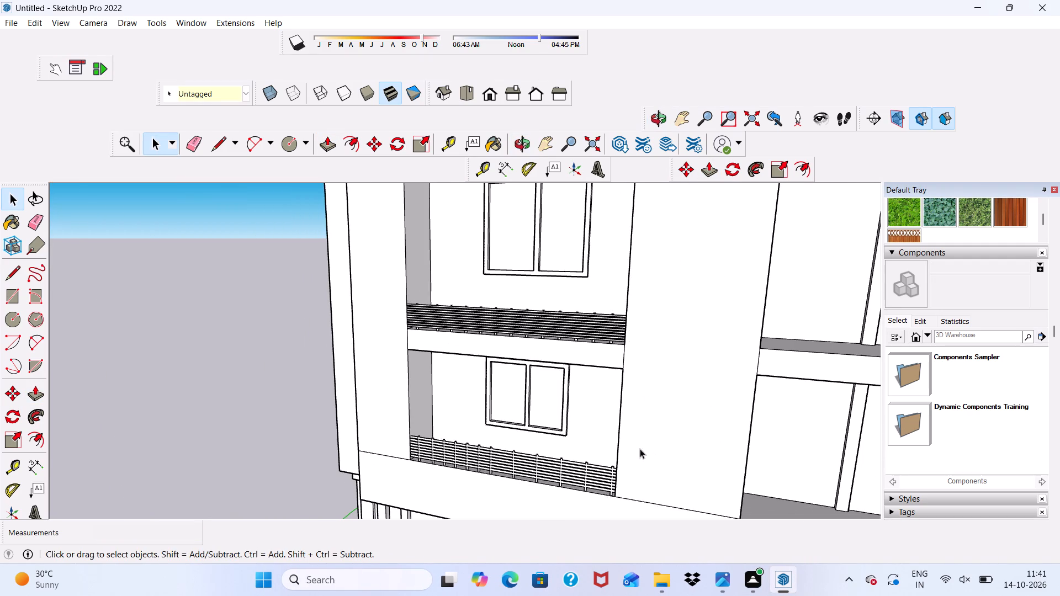
scroll(613, 472, up, 6)
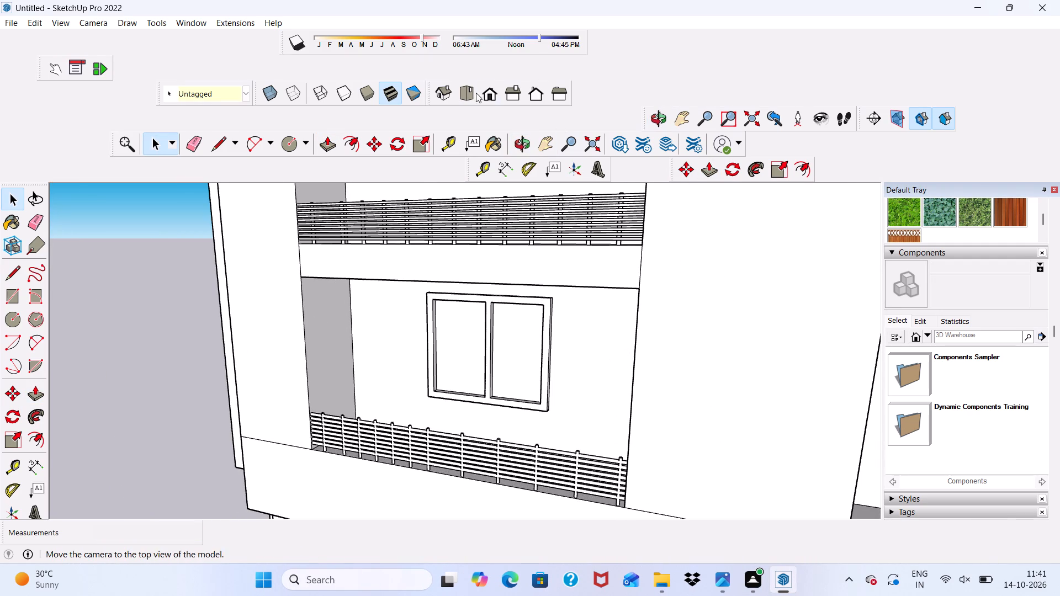
click(486, 91)
scroll(641, 300, down, 5)
scroll(682, 387, down, 6)
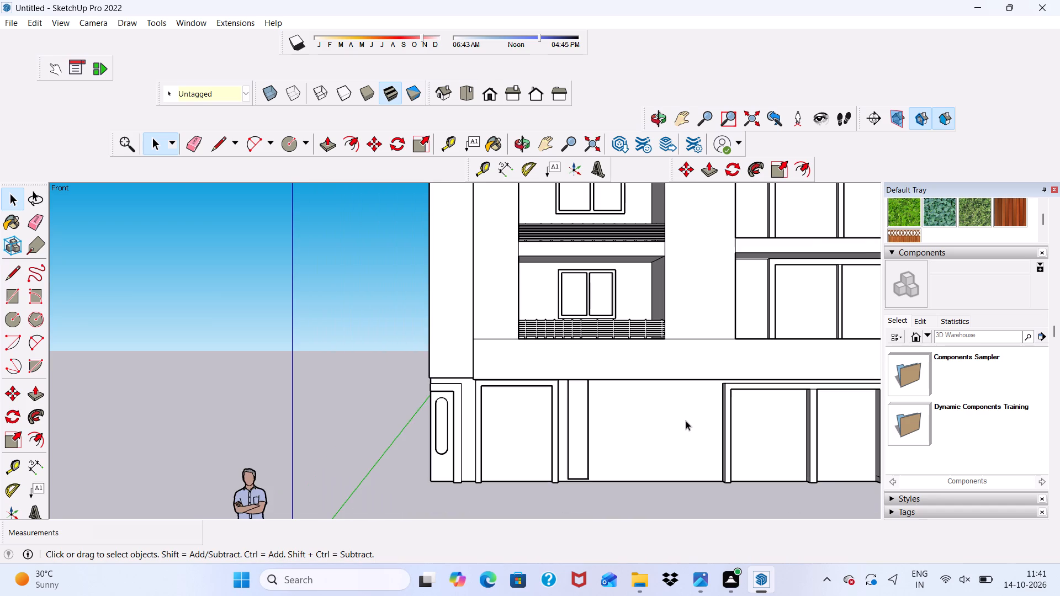
scroll(677, 438, up, 7)
scroll(624, 384, down, 4)
scroll(653, 492, up, 3)
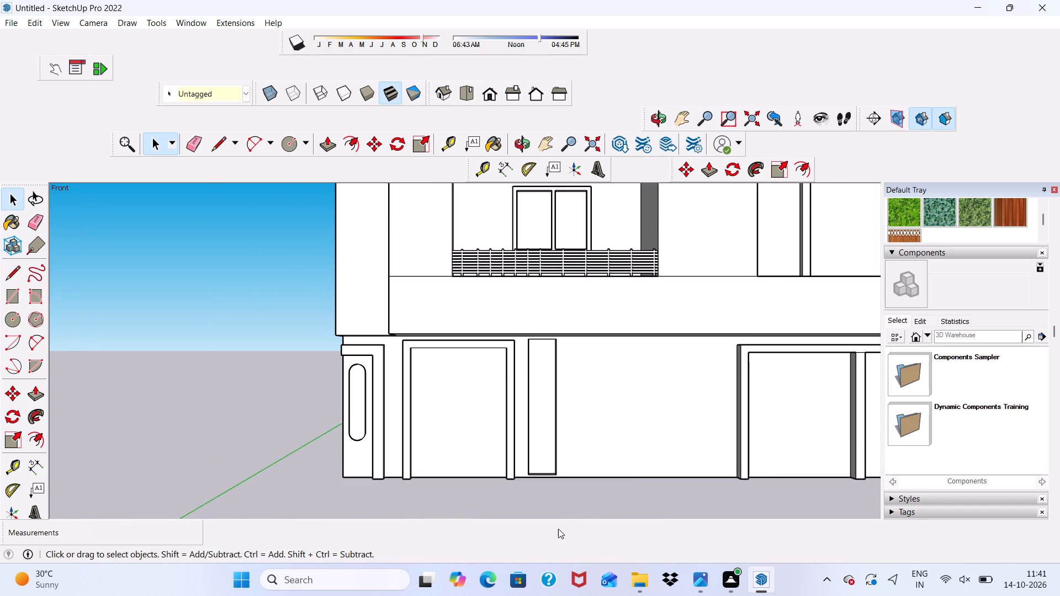
scroll(558, 529, up, 1)
scroll(720, 386, up, 6)
scroll(666, 389, down, 6)
scroll(601, 480, up, 5)
scroll(584, 435, down, 6)
middle_drag(600, 397, 591, 457)
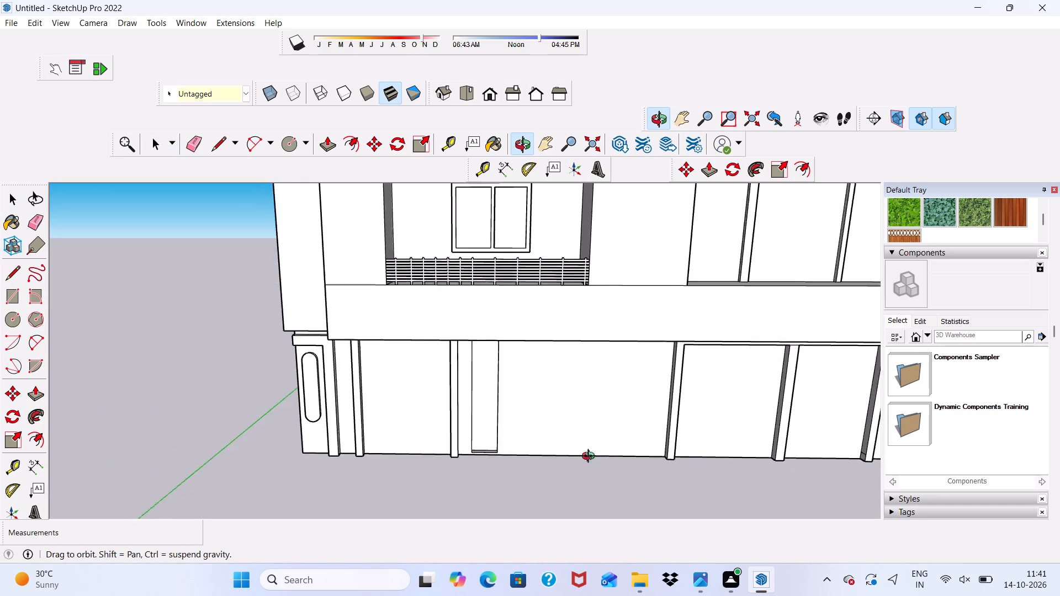
middle_drag(591, 457, 581, 510)
scroll(580, 482, up, 1)
scroll(541, 412, down, 6)
scroll(546, 254, up, 13)
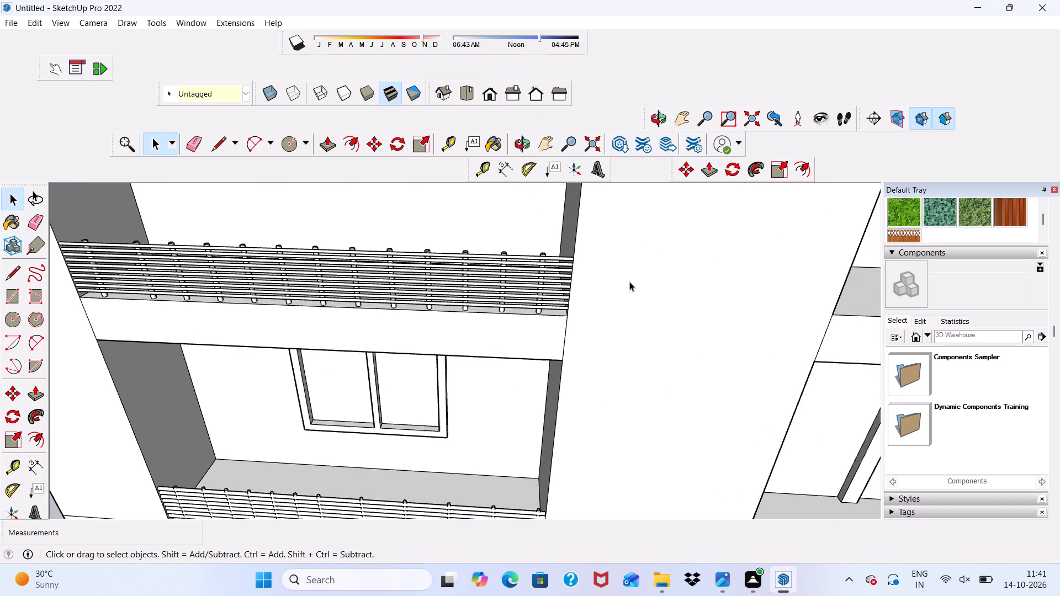
scroll(629, 281, up, 2)
scroll(629, 281, down, 6)
middle_drag(644, 369, 646, 272)
Examine the whole front facade and its upper-floor balconies in front view and from an elevated angle.
click(643, 272)
scroll(596, 337, down, 3)
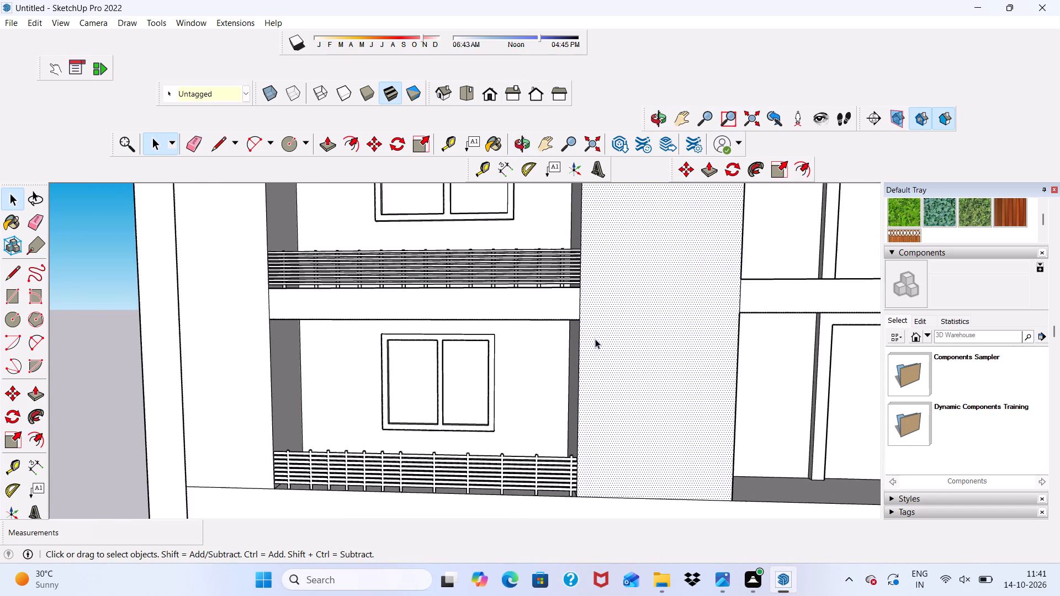
scroll(595, 339, down, 19)
scroll(465, 444, up, 4)
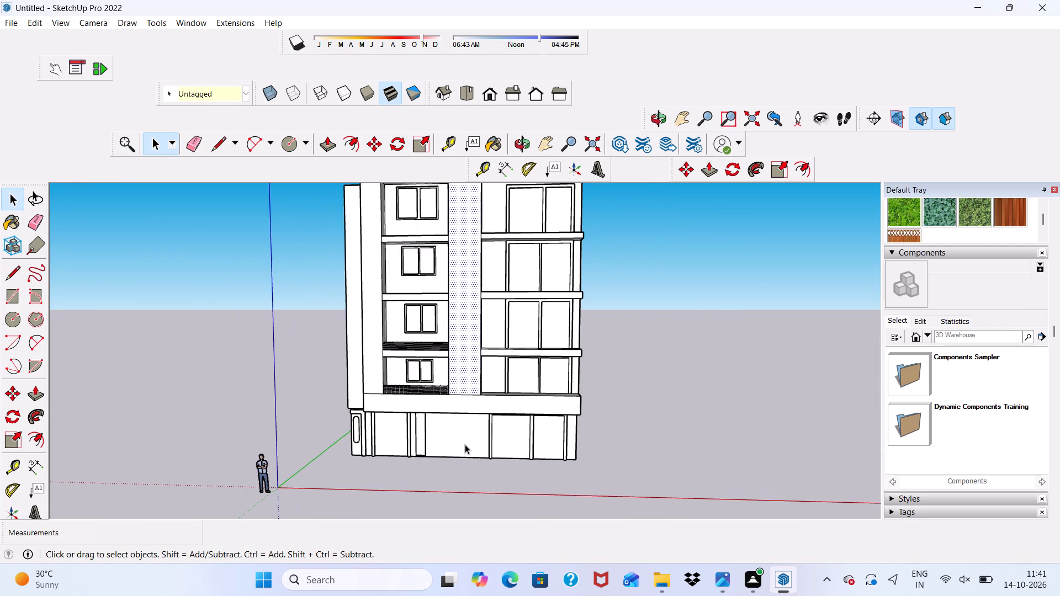
scroll(465, 444, down, 5)
scroll(468, 272, up, 6)
scroll(494, 391, up, 1)
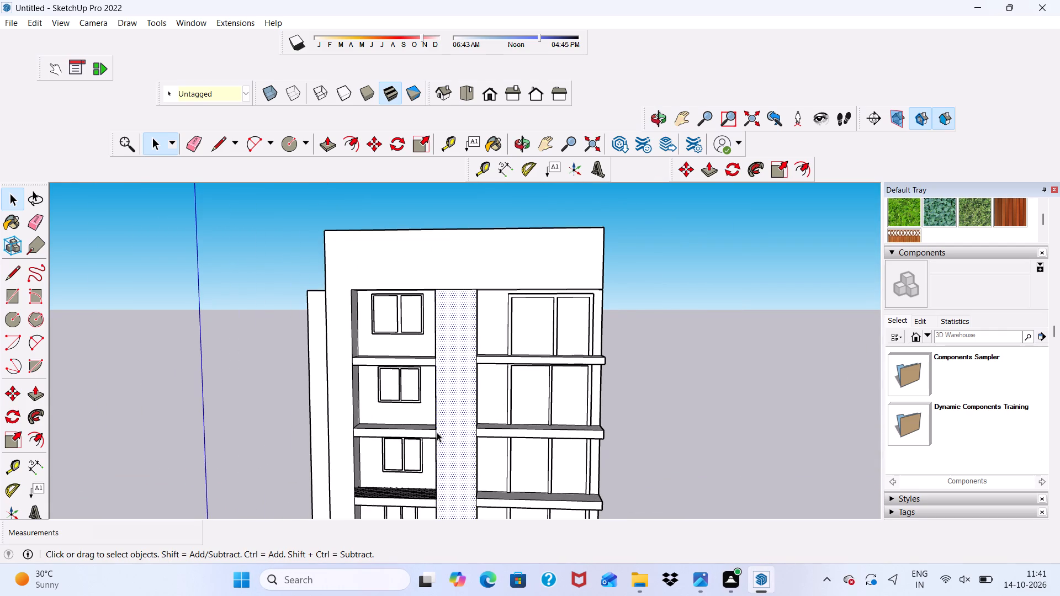
scroll(385, 313, up, 2)
click(489, 93)
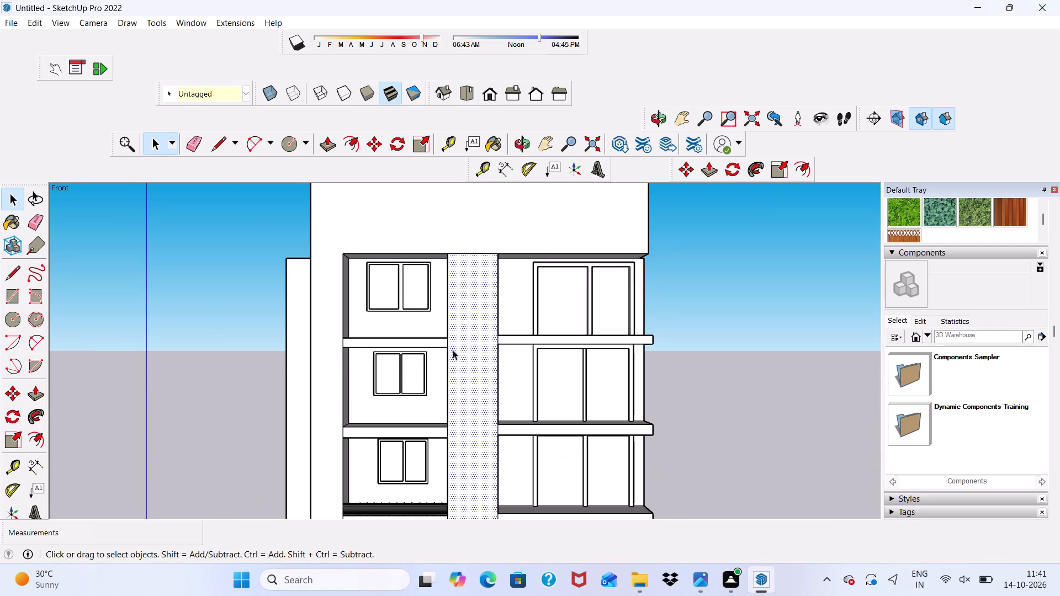
scroll(431, 420, down, 5)
scroll(457, 466, down, 2)
scroll(458, 465, up, 7)
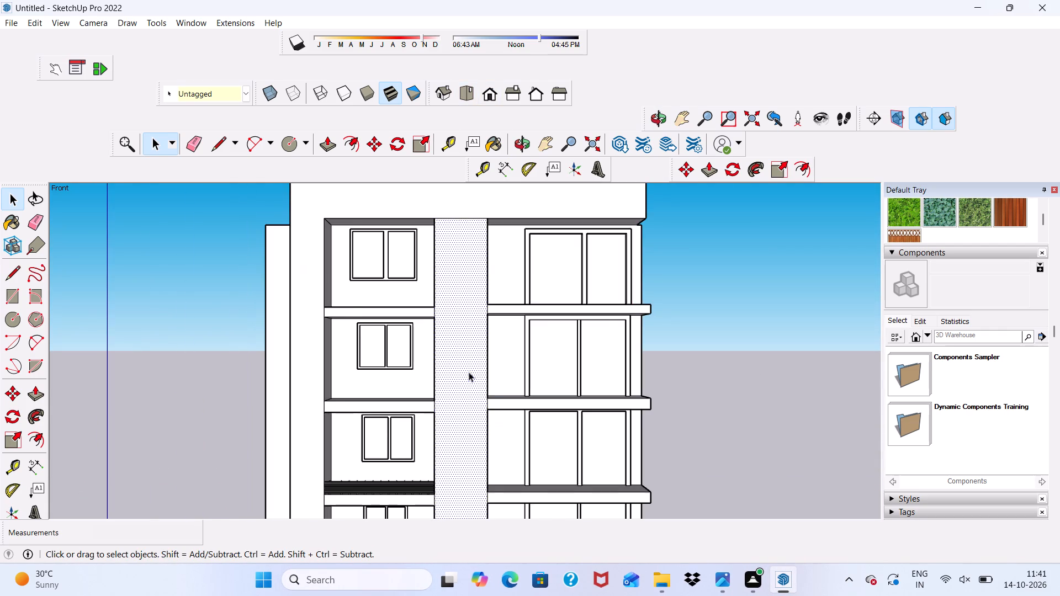
scroll(470, 355, down, 1)
middle_drag(470, 355, 322, 481)
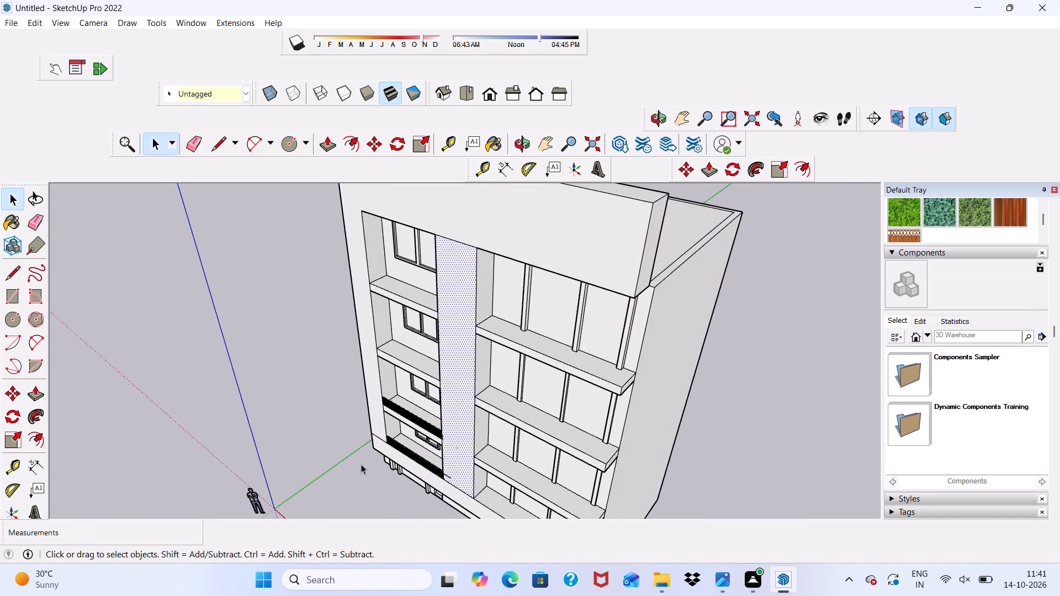
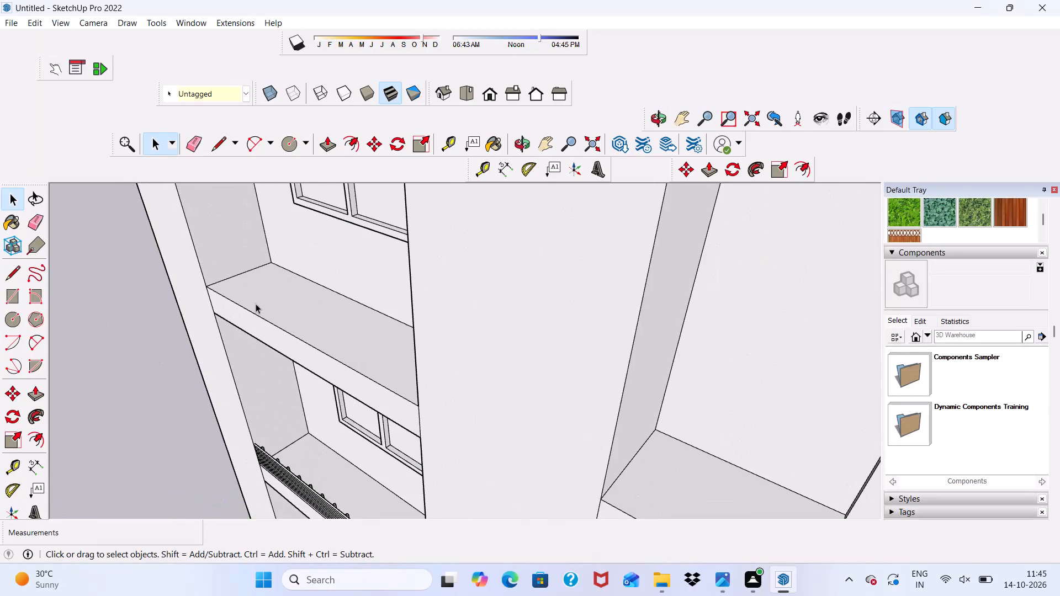
Draw a circle of about 11/16" radius on the balcony's side wall, just above the floor slab at the front corner.
middle_drag(326, 332, 276, 353)
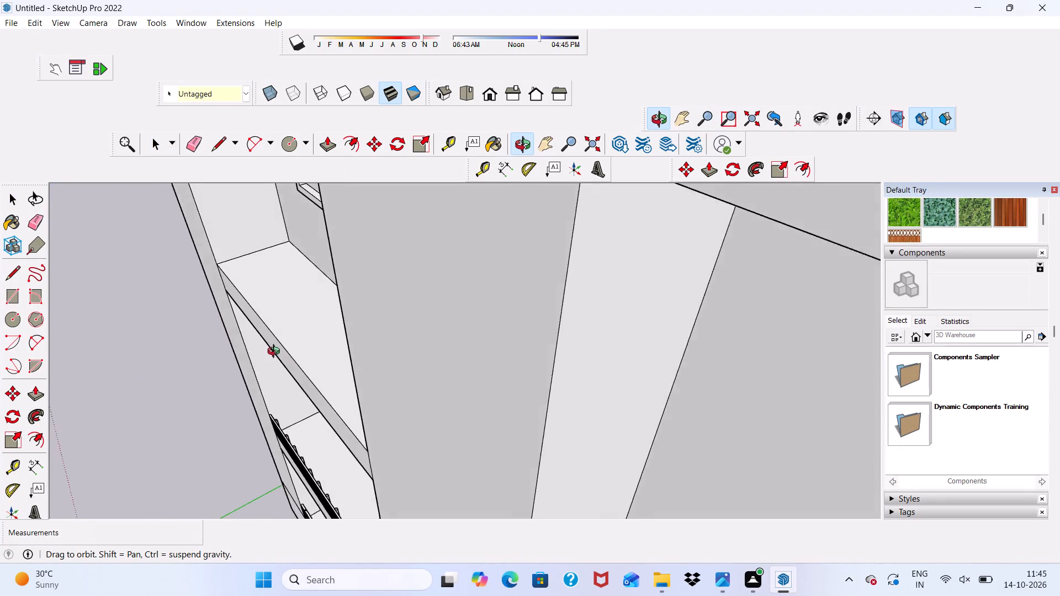
middle_drag(276, 353, 250, 317)
scroll(249, 287, up, 7)
scroll(326, 301, down, 10)
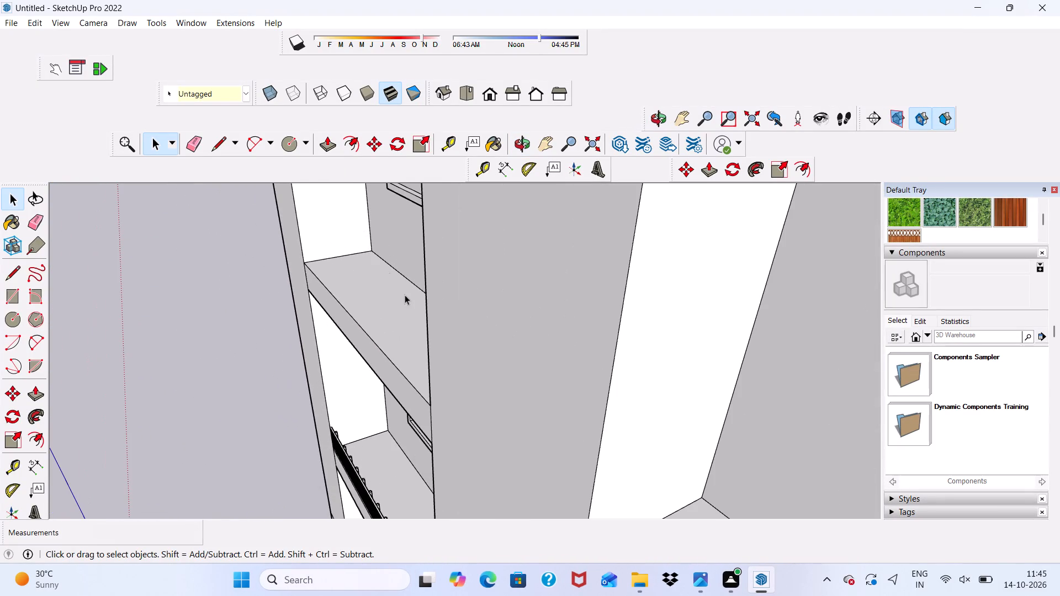
scroll(303, 178, up, 5)
click(291, 149)
scroll(319, 328, up, 3)
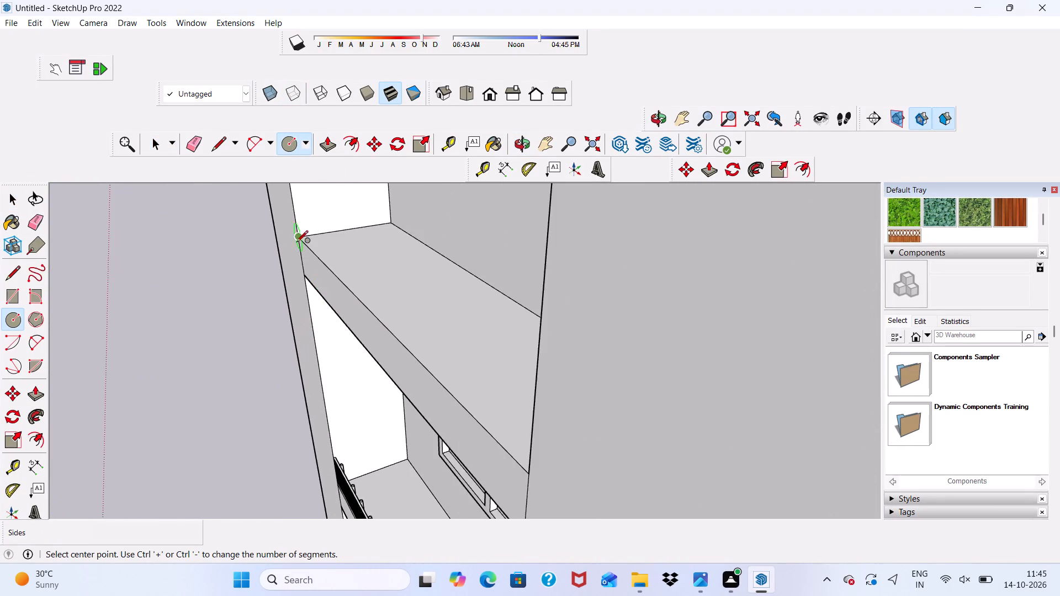
scroll(295, 236, up, 5)
scroll(294, 232, down, 6)
scroll(305, 216, up, 17)
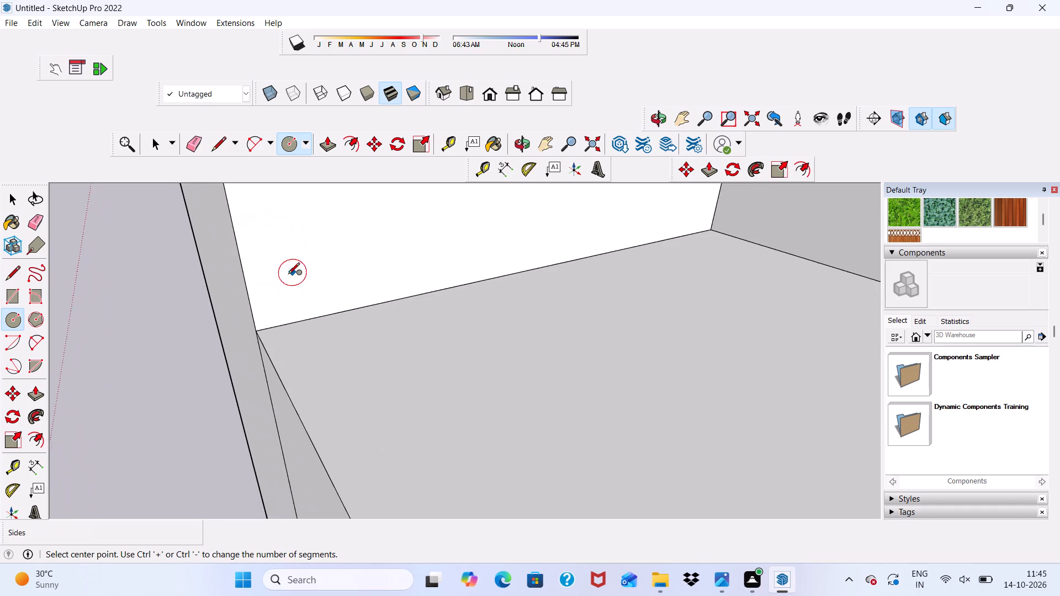
scroll(288, 275, up, 6)
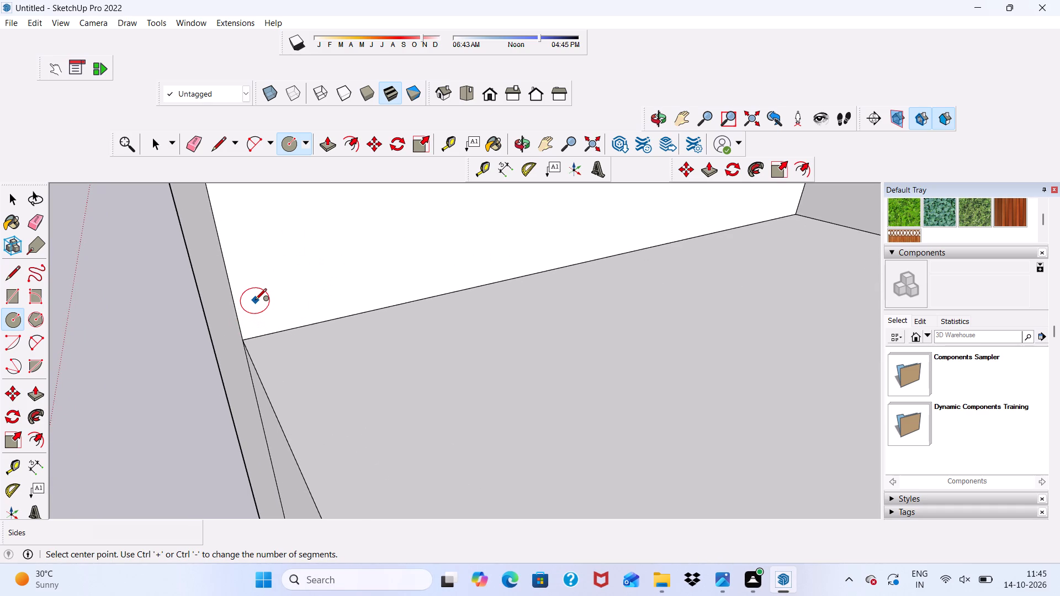
click(255, 301)
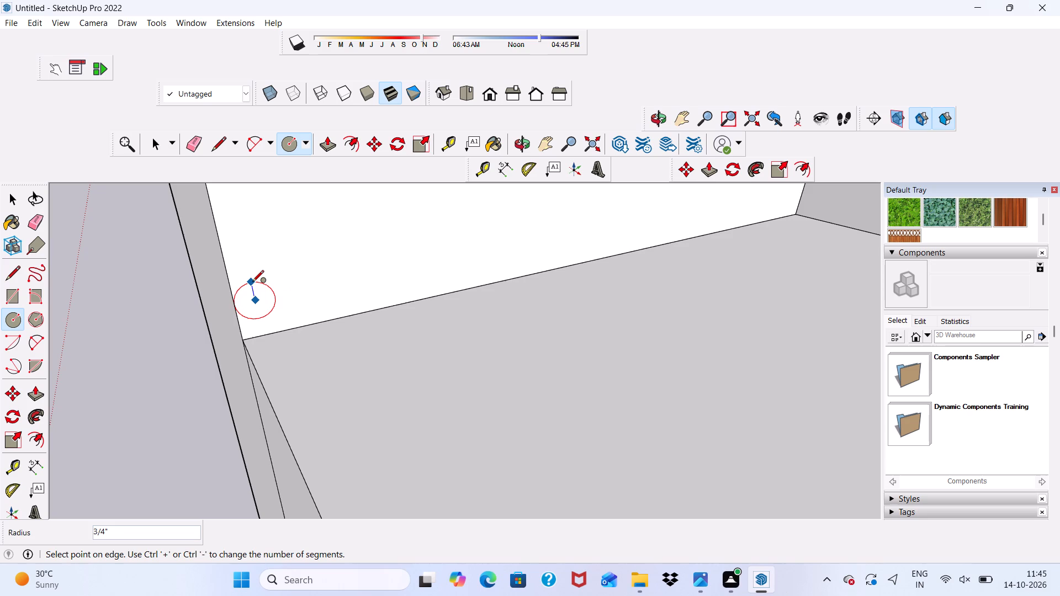
click(254, 284)
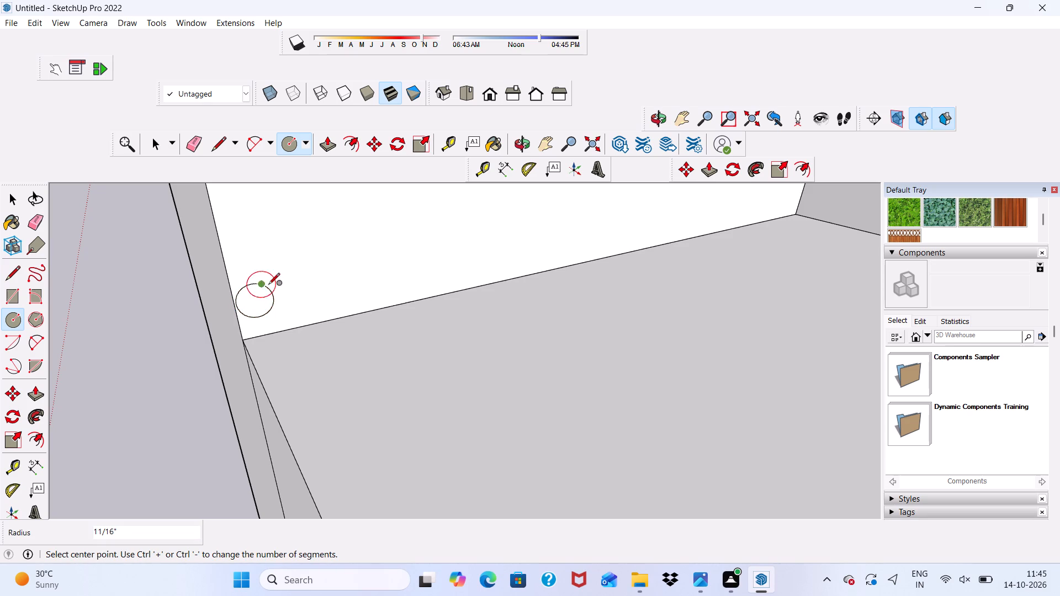
Copy the circle face about 3 3/4" up the side wall and array it as 8 evenly spaced copies.
scroll(310, 287, down, 2)
key(space)
double_click(264, 296)
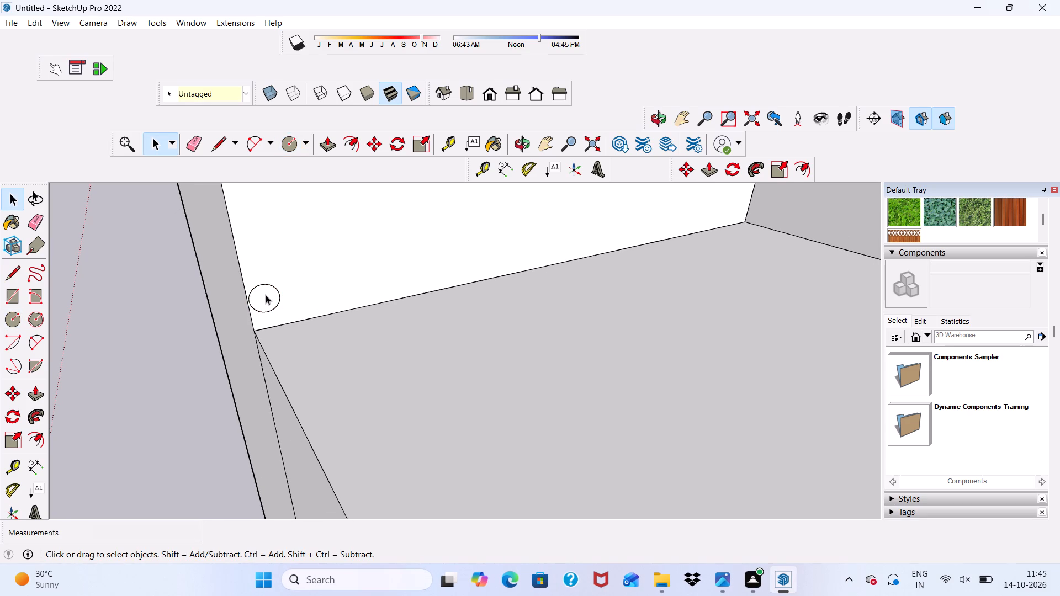
click(373, 142)
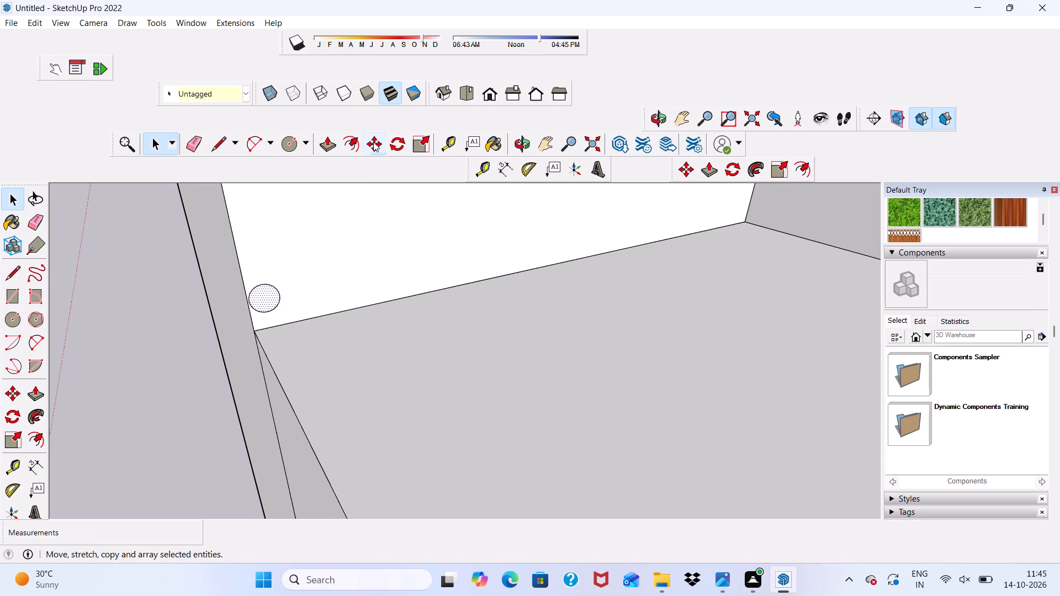
click(261, 301)
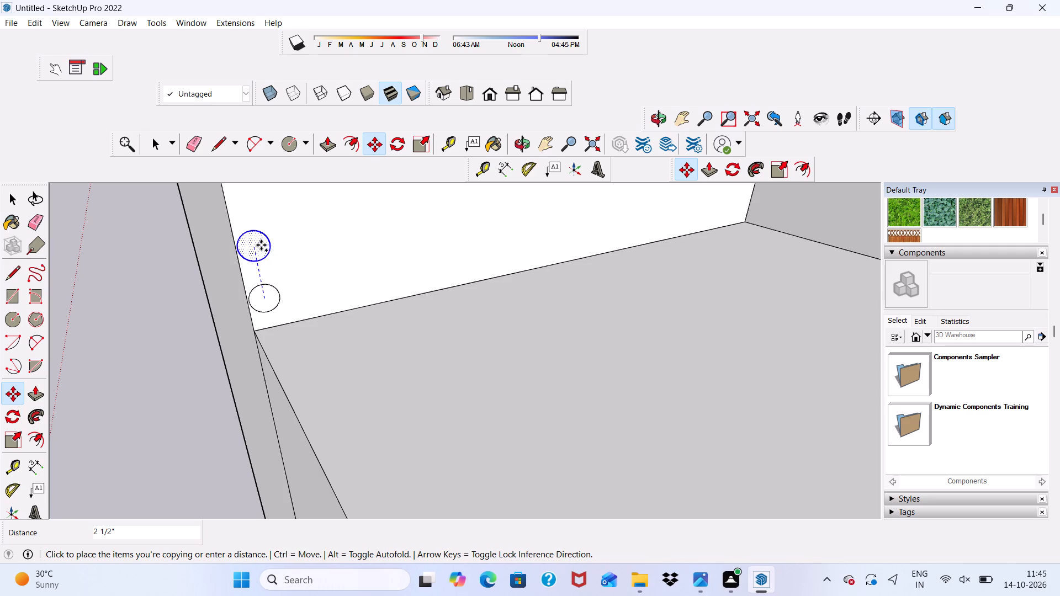
click(251, 217)
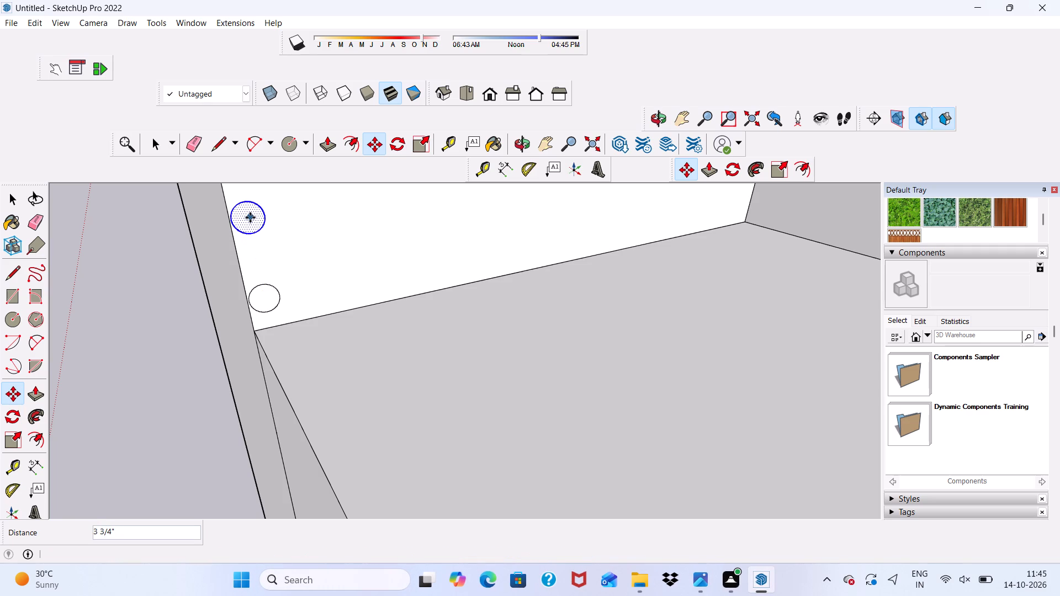
key(shift+asterisk)
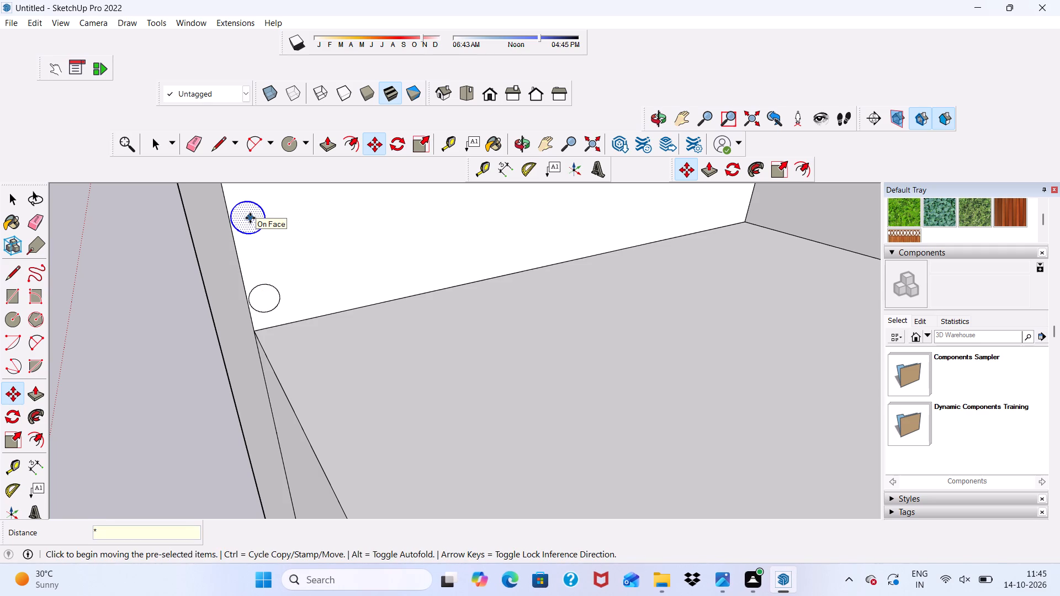
key(8)
key(Return)
scroll(255, 254, down, 20)
scroll(255, 254, down, 2)
scroll(269, 182, up, 6)
scroll(267, 173, down, 5)
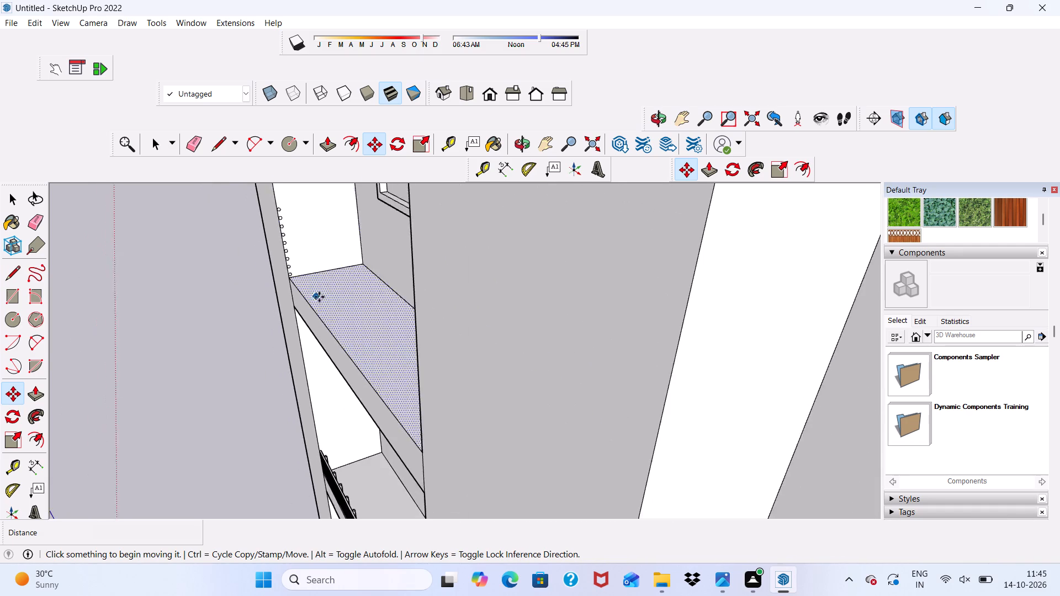
scroll(319, 297, down, 6)
scroll(290, 241, up, 12)
scroll(331, 263, up, 5)
key(space)
Extrude the topmost circle about 11' 10 1/8" across the balcony opening to the opposite wall as a round rail.
scroll(304, 177, up, 1)
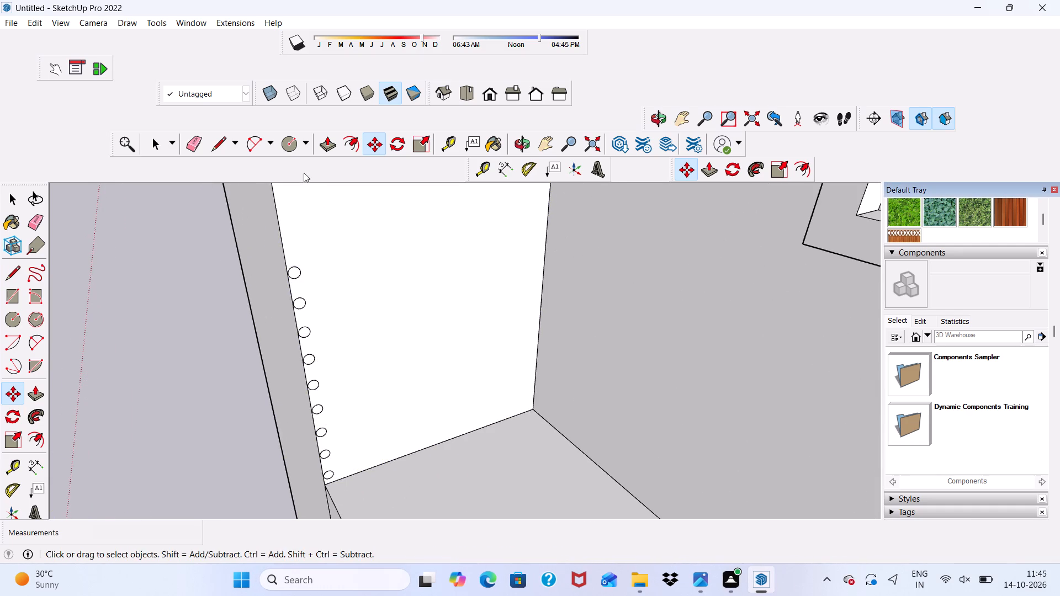
scroll(304, 173, up, 1)
click(327, 141)
scroll(306, 303, up, 4)
scroll(285, 256, up, 2)
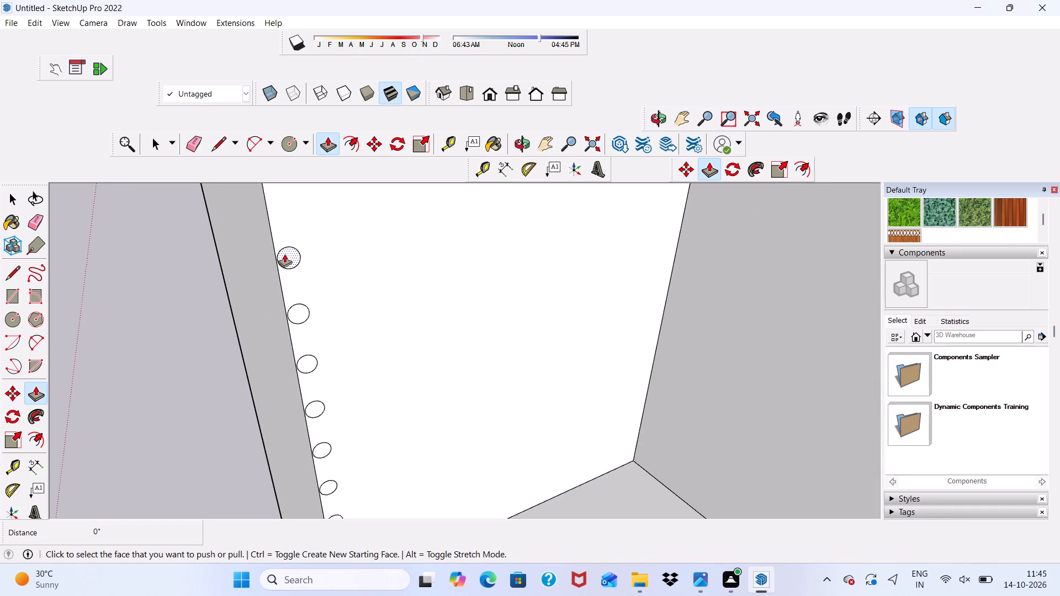
scroll(284, 254, up, 1)
click(284, 254)
scroll(363, 289, down, 20)
scroll(363, 289, down, 1)
middle_drag(426, 363, 442, 359)
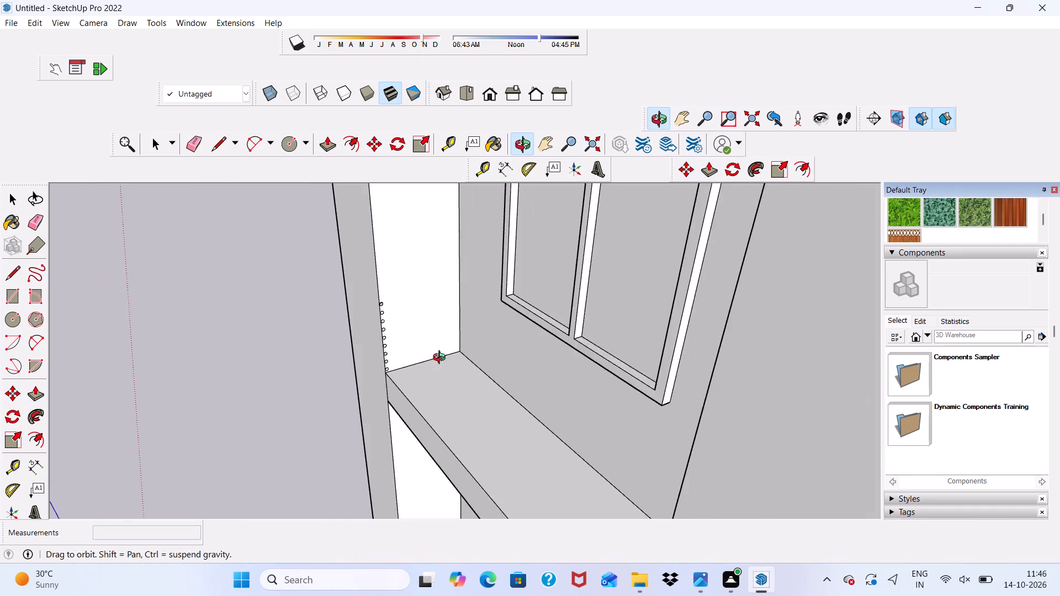
middle_drag(442, 359, 658, 279)
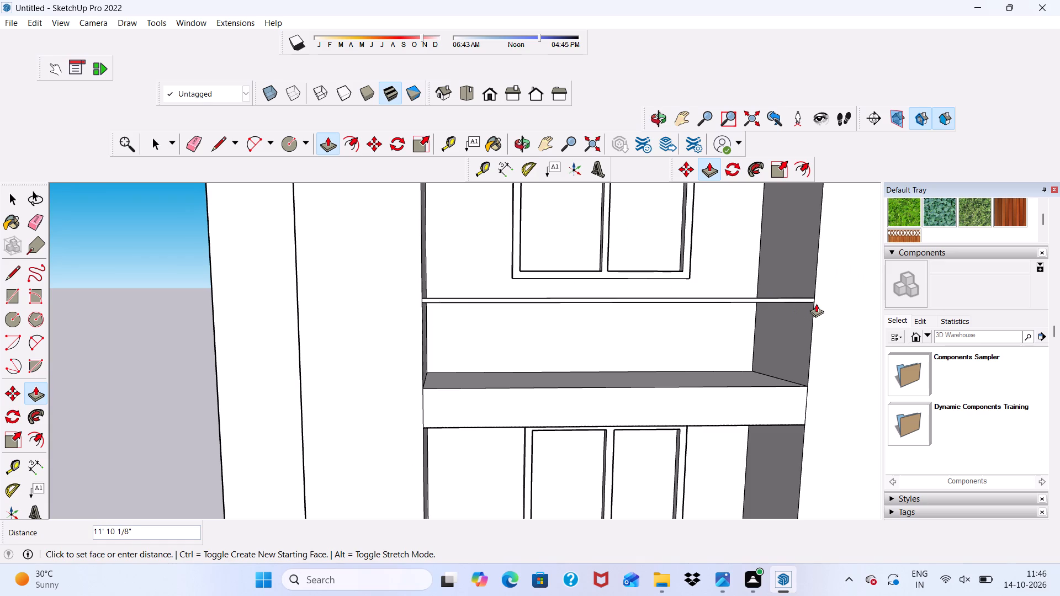
click(816, 304)
Extrude the second circle from the top about 11' 9 5/16" across the balcony opening to the opposite wall.
middle_drag(818, 308, 586, 338)
scroll(420, 297, up, 4)
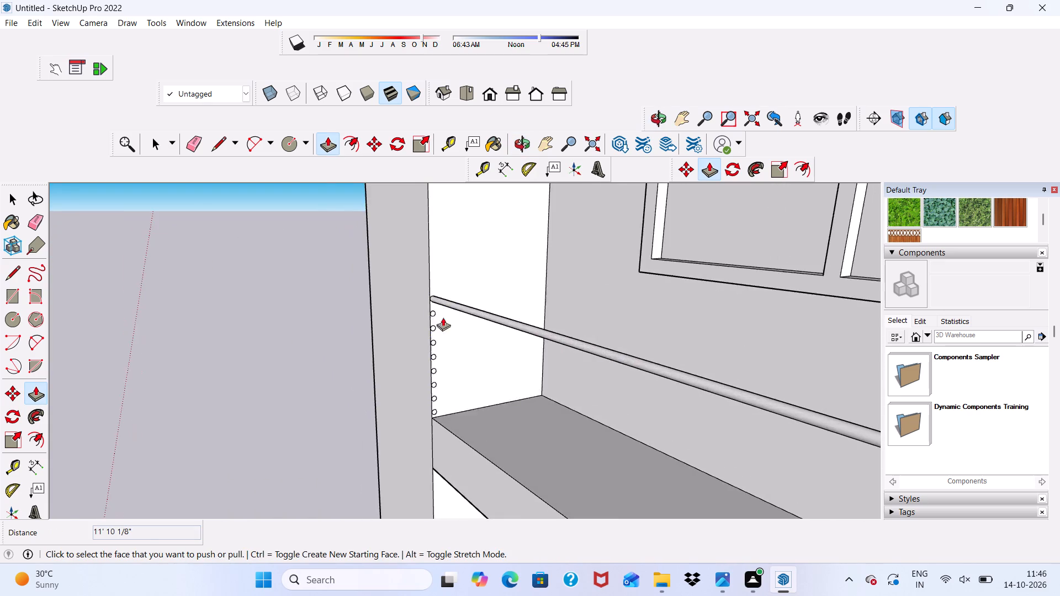
scroll(436, 321, up, 15)
click(432, 311)
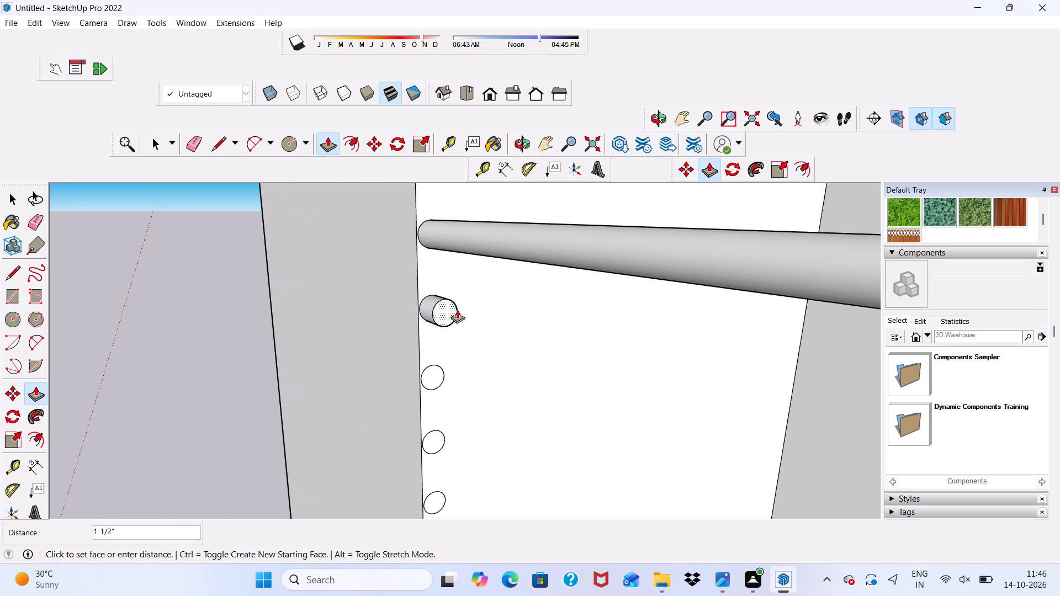
scroll(481, 321, down, 5)
scroll(527, 330, down, 1)
middle_drag(529, 331, 712, 290)
scroll(706, 288, up, 1)
scroll(511, 310, down, 4)
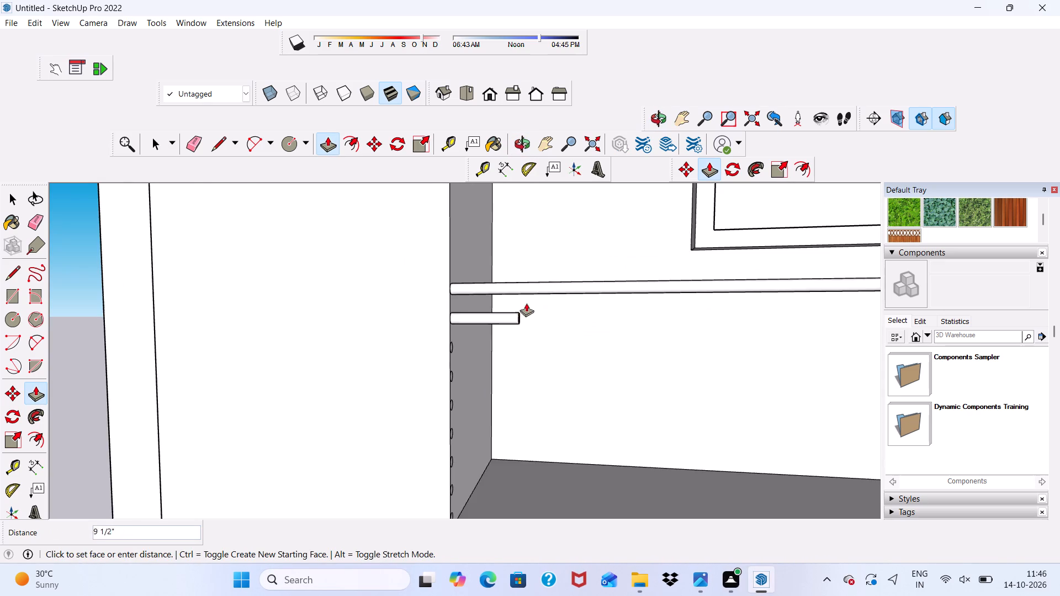
scroll(526, 303, down, 18)
scroll(728, 303, up, 3)
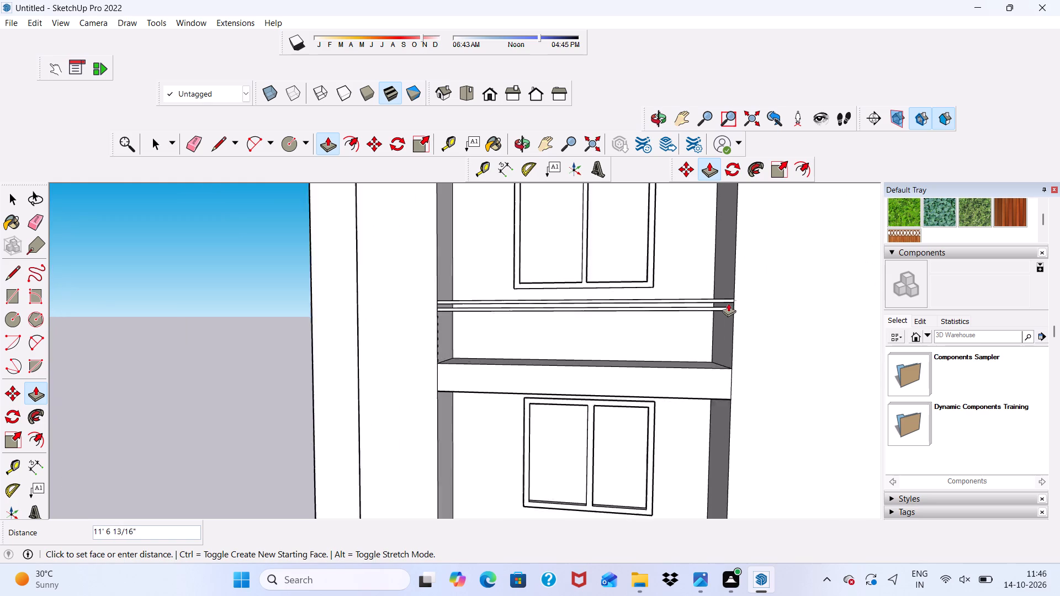
scroll(728, 303, up, 15)
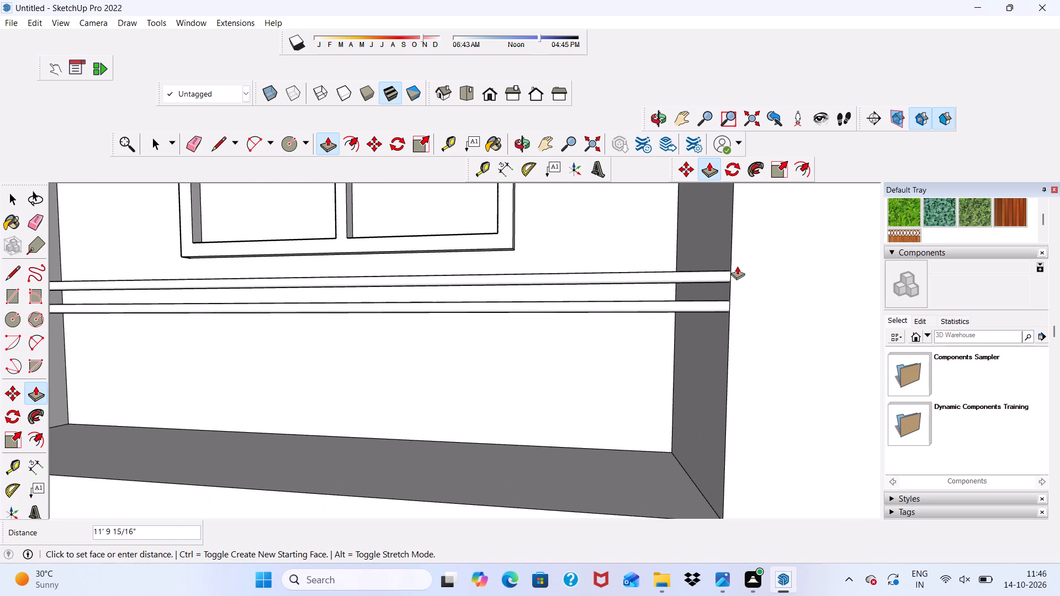
scroll(740, 268, up, 20)
scroll(740, 268, up, 5)
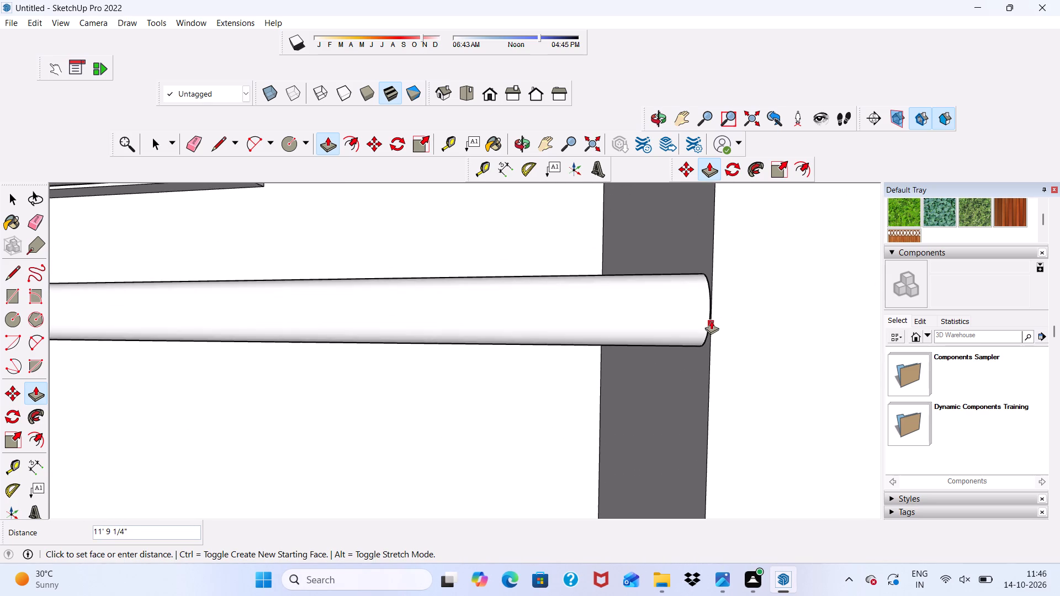
scroll(711, 321, up, 4)
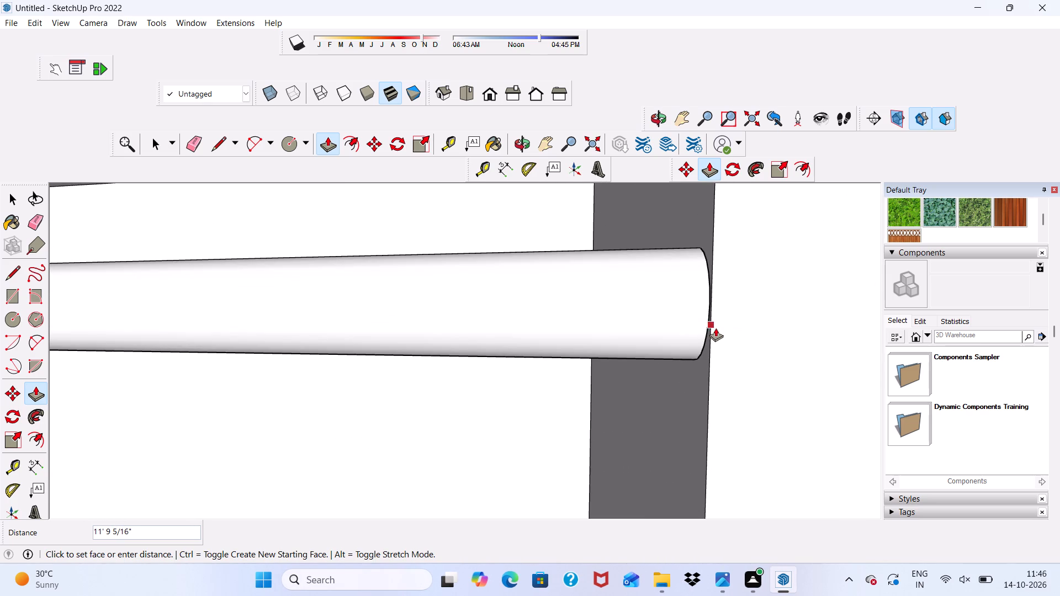
click(715, 349)
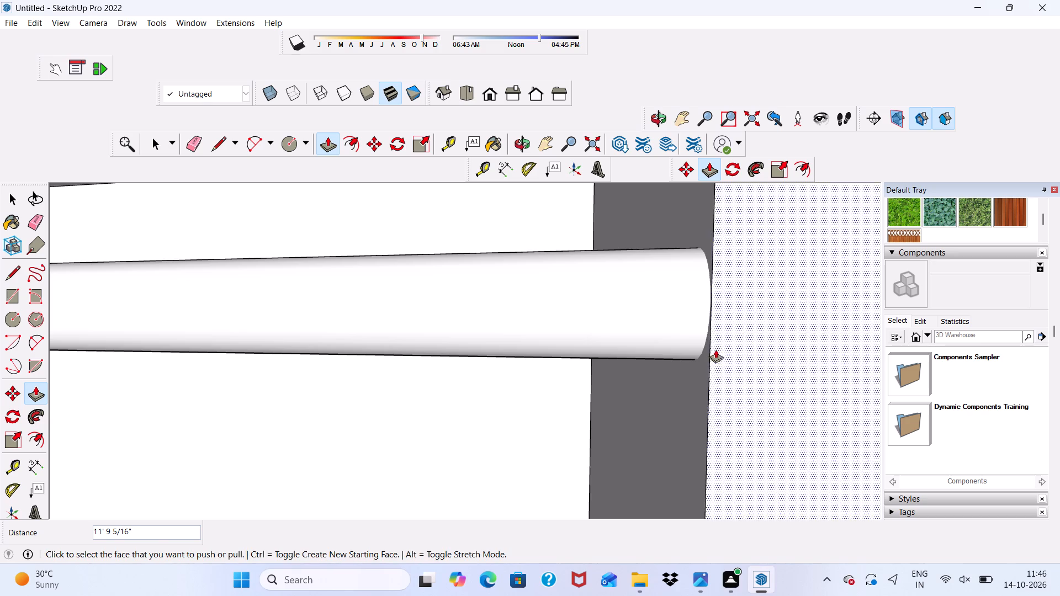
Extrude the third circle from the top about 11' 9 1/16" across the balcony opening to the opposite wall.
scroll(672, 281, down, 12)
scroll(670, 280, down, 14)
middle_drag(705, 304, 712, 337)
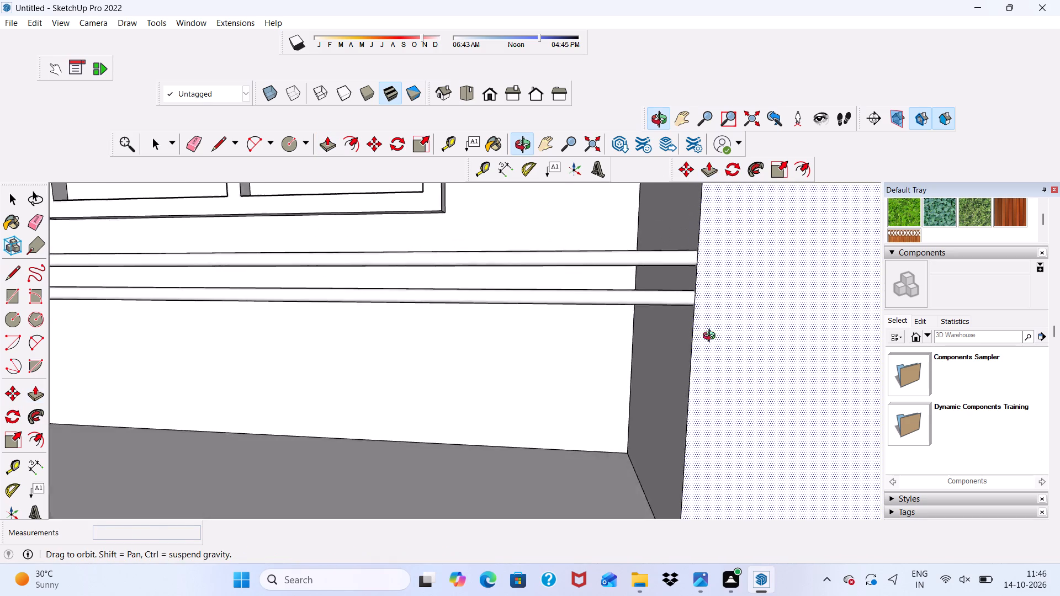
middle_drag(712, 337, 608, 365)
scroll(587, 323, up, 1)
scroll(590, 306, down, 6)
scroll(159, 334, up, 7)
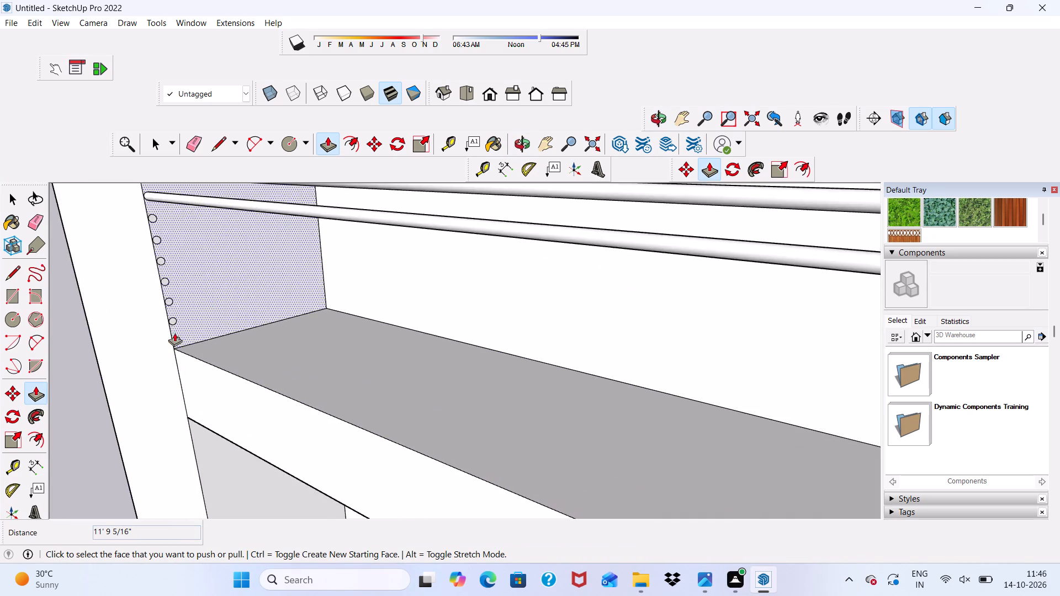
scroll(174, 333, up, 8)
scroll(189, 299, down, 10)
scroll(234, 267, up, 4)
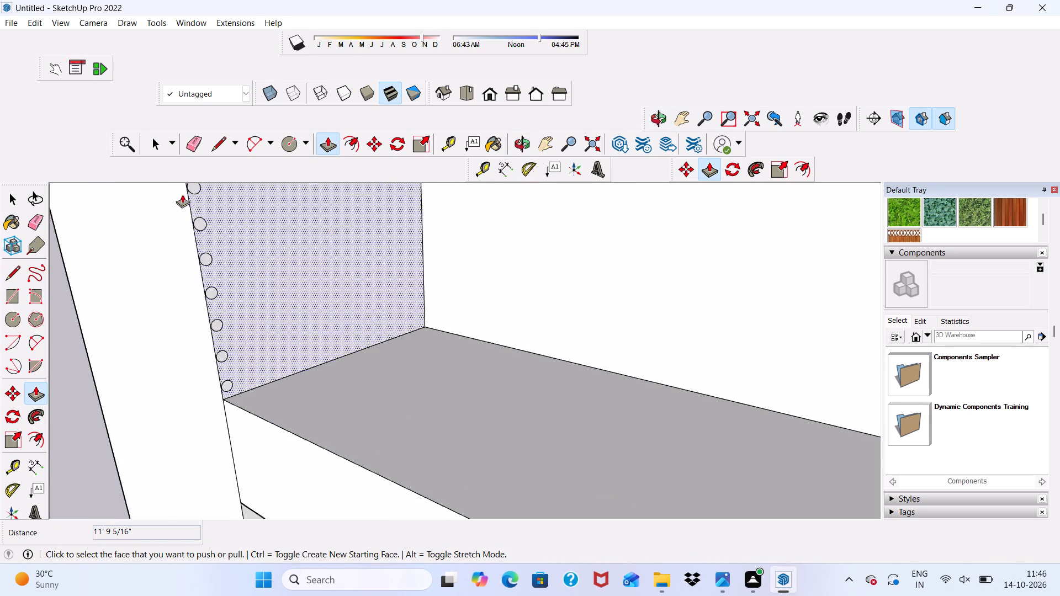
scroll(182, 194, up, 5)
scroll(191, 188, down, 6)
scroll(281, 377, down, 4)
scroll(224, 230, up, 4)
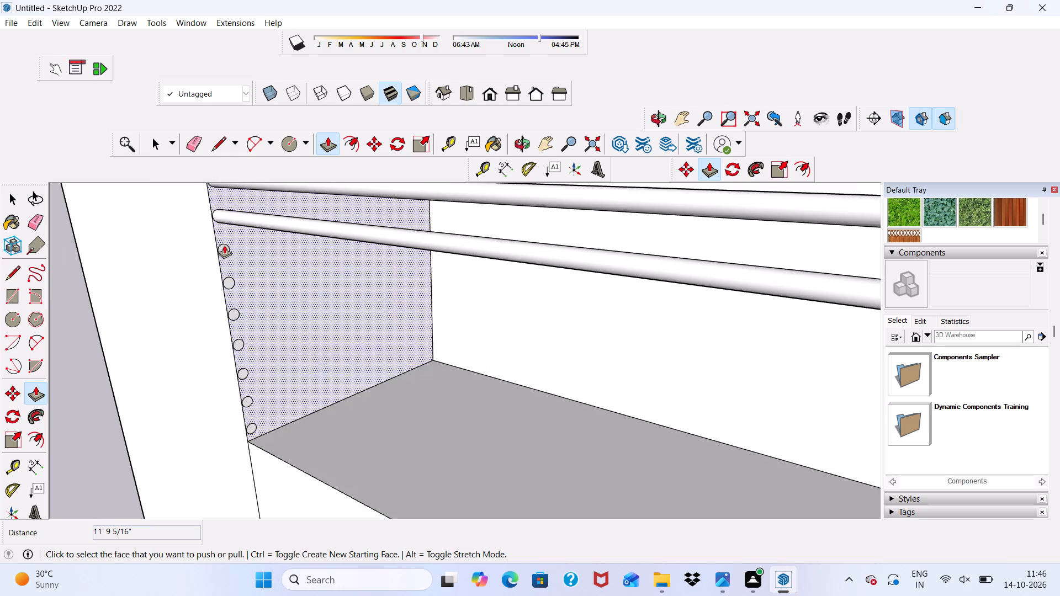
scroll(224, 251, up, 5)
click(224, 251)
scroll(278, 290, down, 11)
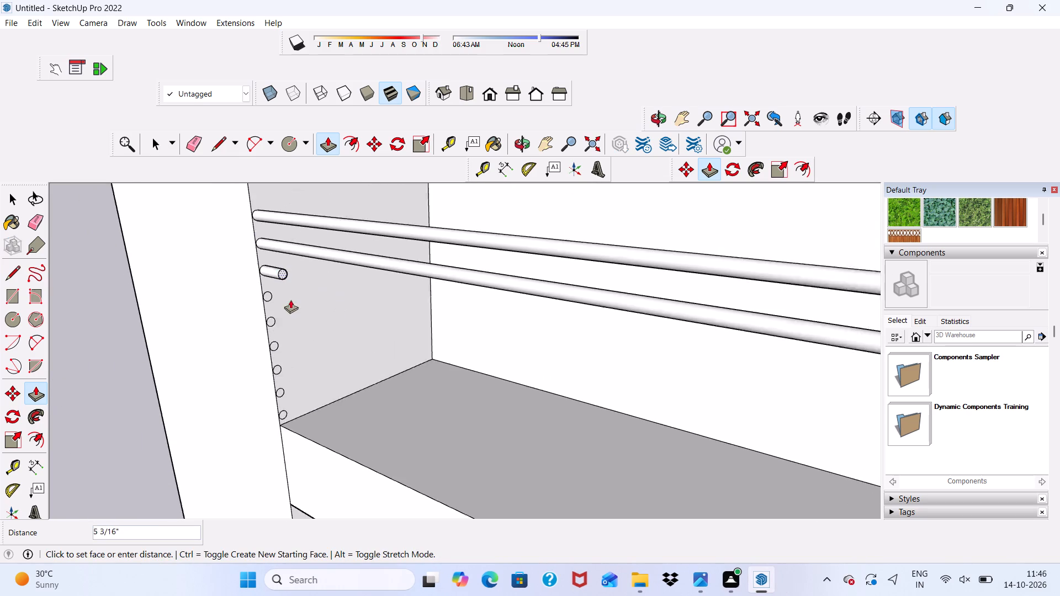
middle_drag(299, 304, 494, 276)
scroll(410, 289, down, 5)
scroll(361, 305, down, 6)
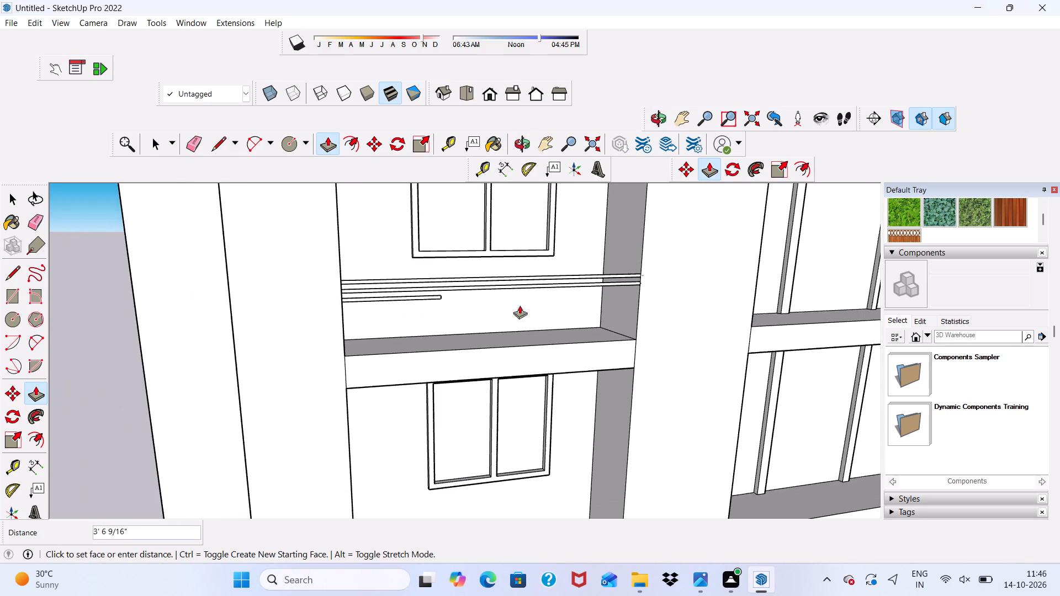
scroll(628, 299, up, 13)
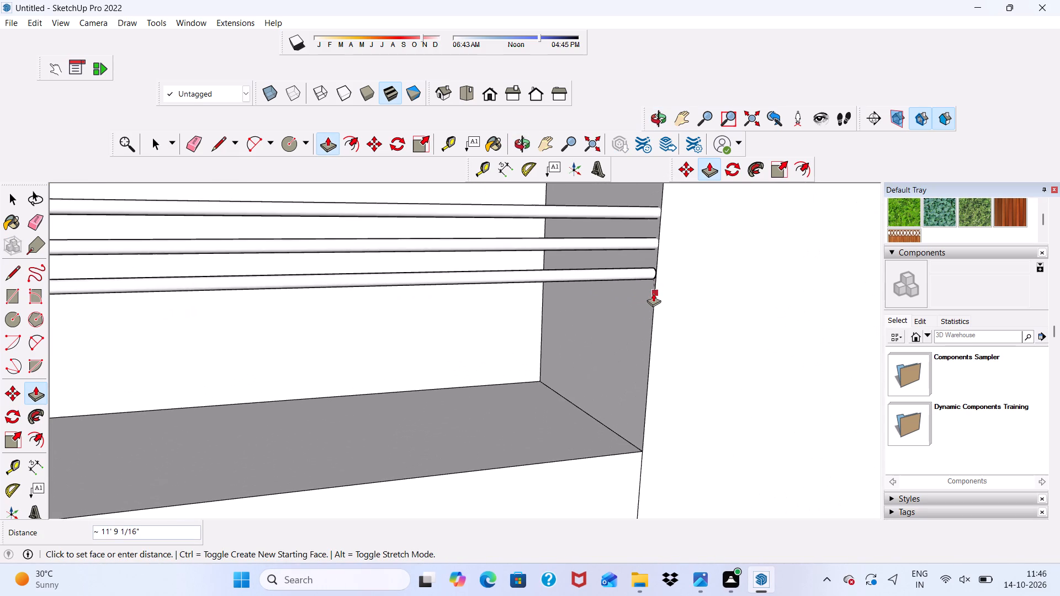
click(653, 293)
Extrude the fourth circle from the top about 11' 9 1/16" across the balcony opening to the opposite wall.
scroll(653, 293, down, 5)
middle_drag(653, 316, 423, 336)
scroll(326, 297, up, 2)
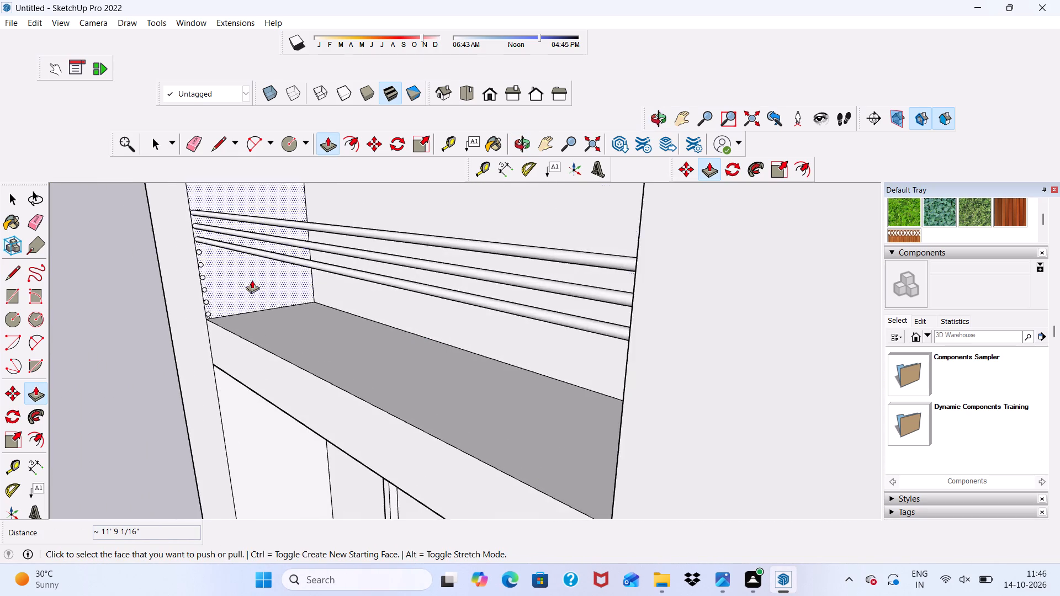
scroll(252, 280, up, 3)
scroll(166, 260, down, 1)
scroll(202, 238, up, 10)
scroll(178, 281, up, 4)
scroll(235, 239, up, 1)
click(235, 237)
scroll(291, 292, down, 10)
middle_drag(227, 363, 294, 355)
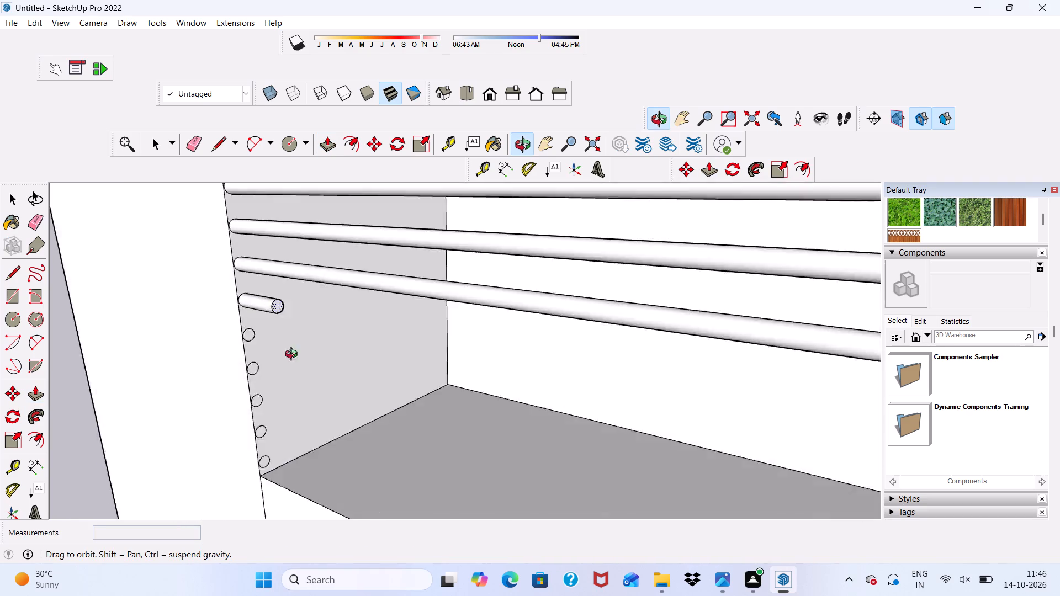
middle_drag(294, 355, 390, 349)
scroll(269, 329, down, 11)
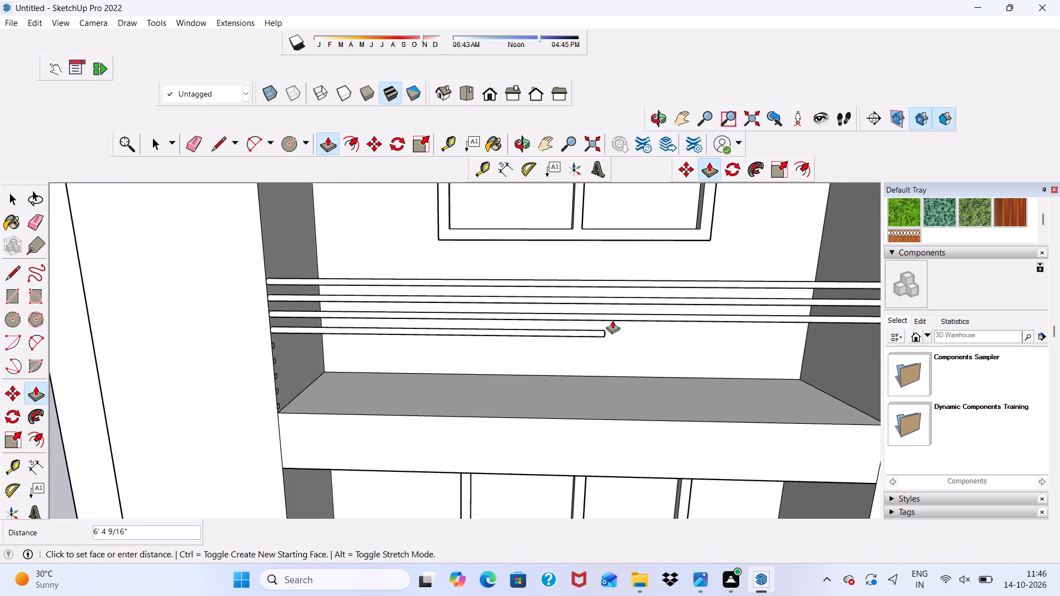
scroll(617, 320, down, 8)
scroll(675, 337, up, 5)
scroll(675, 337, down, 1)
scroll(688, 329, up, 4)
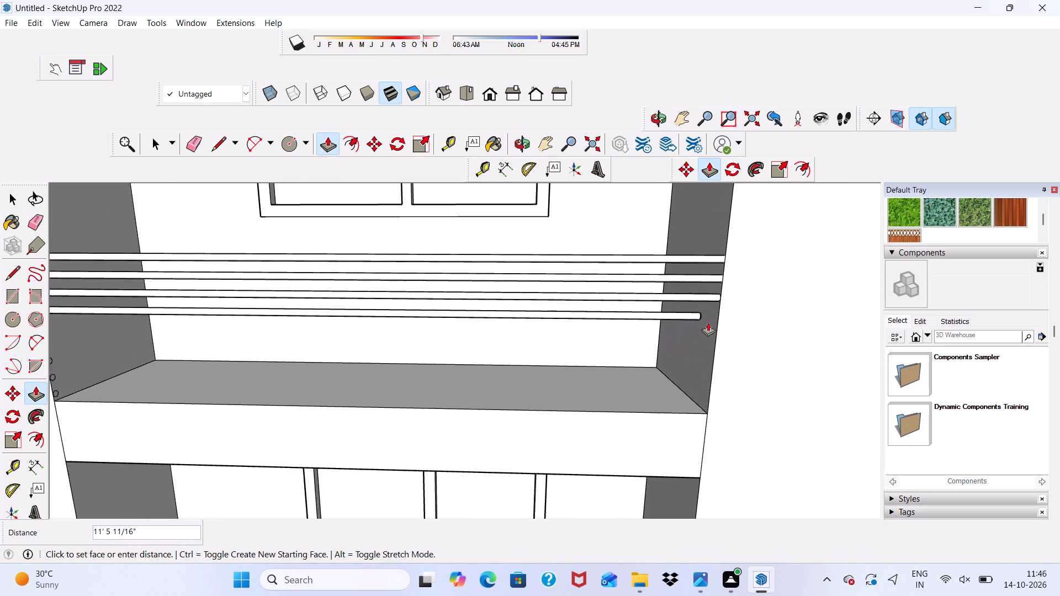
scroll(715, 324, up, 3)
click(717, 325)
Extrude the fifth circle from the top about 11' 9 1/16" across the balcony opening to the opposite wall.
scroll(717, 325, down, 5)
middle_drag(717, 331, 672, 352)
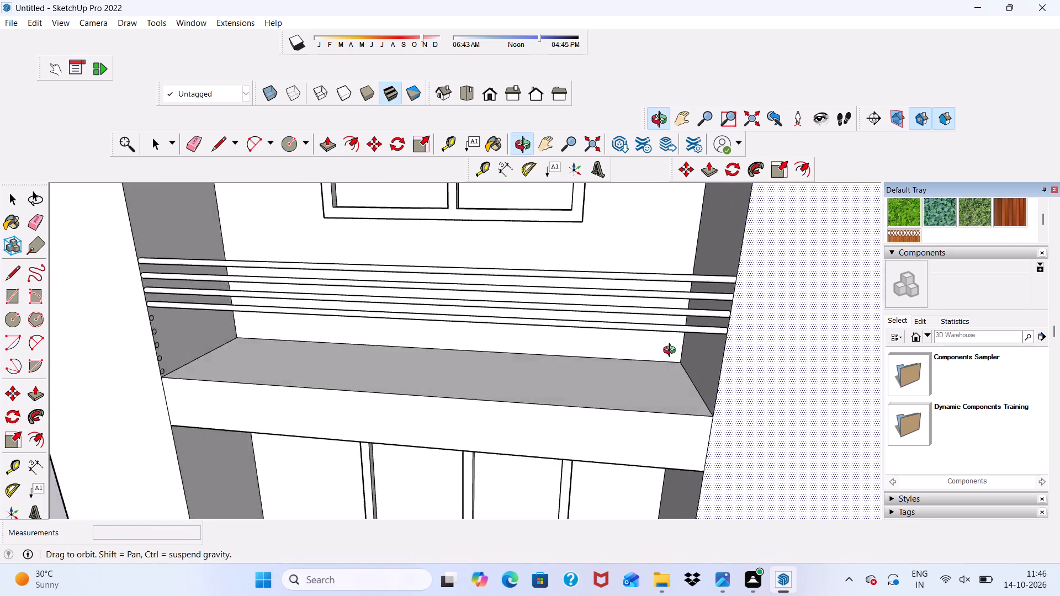
middle_drag(672, 352, 622, 353)
scroll(264, 310, up, 4)
scroll(218, 286, up, 11)
scroll(225, 284, down, 1)
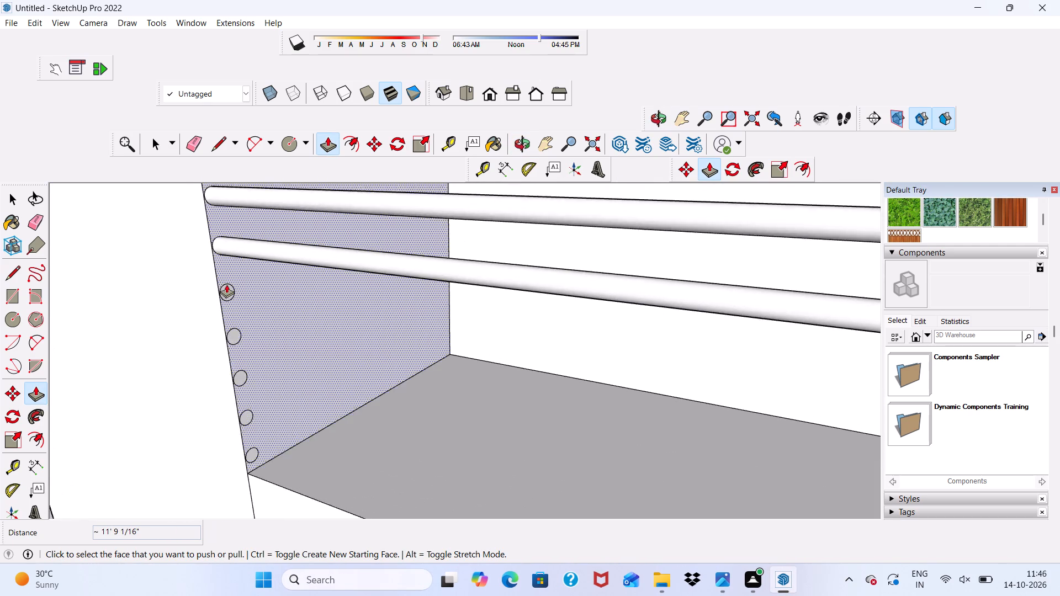
scroll(226, 284, up, 5)
click(226, 295)
scroll(277, 308, down, 10)
middle_drag(347, 321, 359, 324)
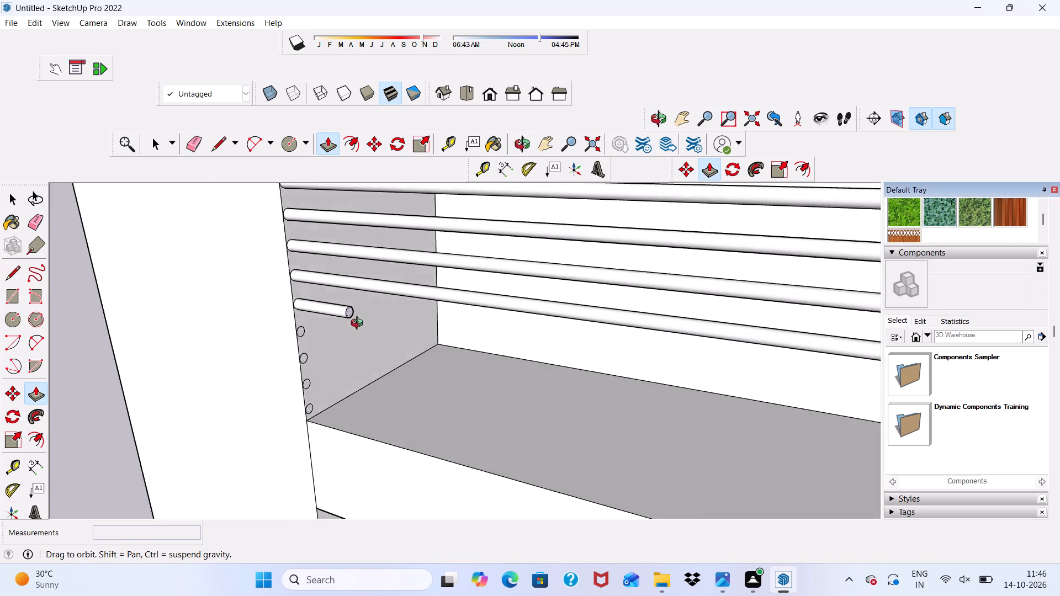
middle_drag(359, 324, 548, 339)
scroll(392, 317, down, 5)
scroll(291, 304, down, 5)
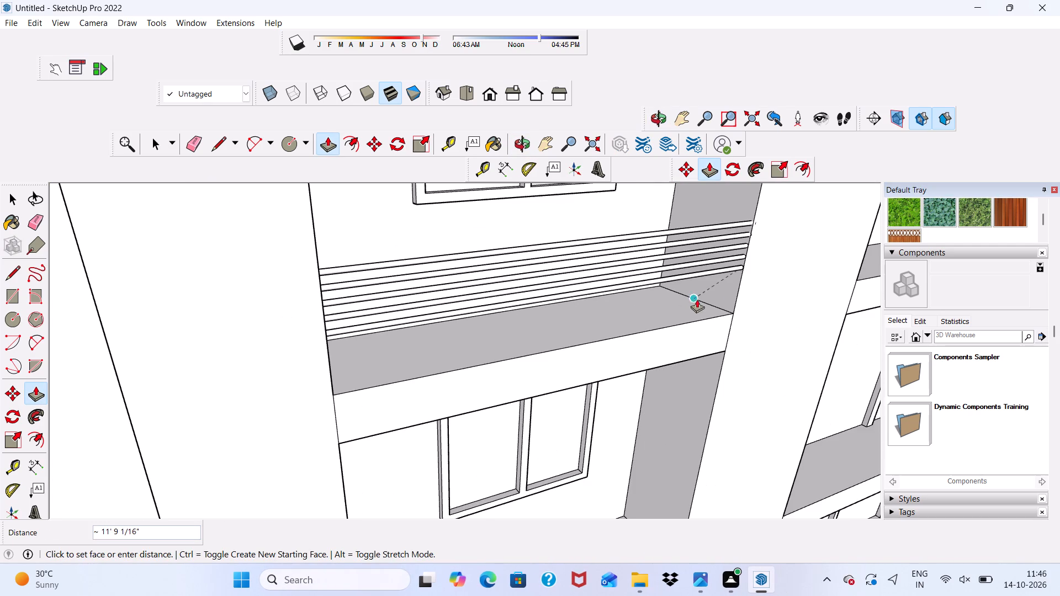
scroll(718, 299, up, 6)
scroll(727, 295, down, 1)
click(749, 289)
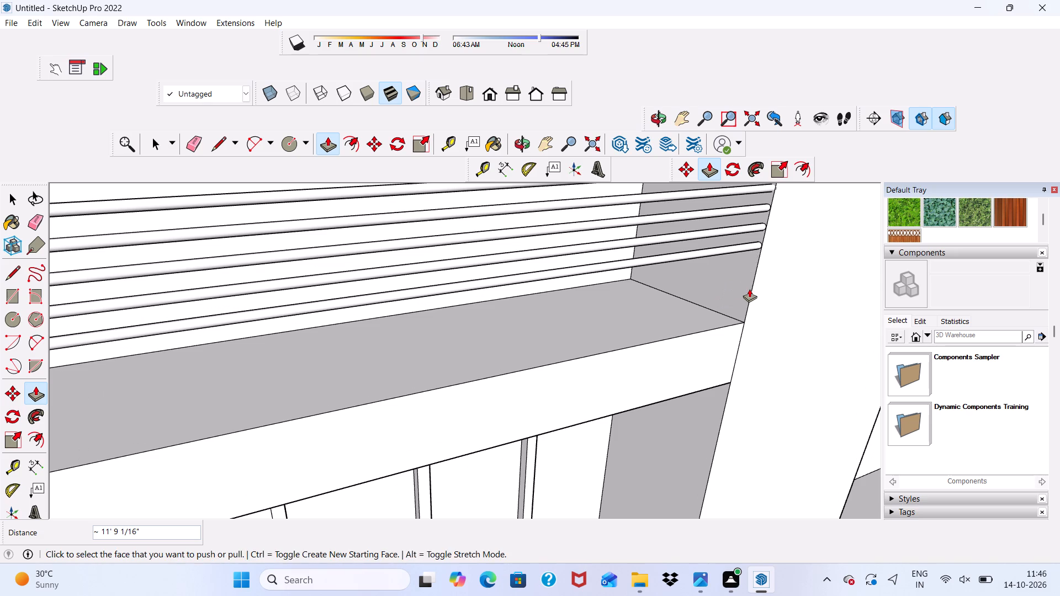
Extrude the lowest circle, just above the balcony floor edge, about 11' 9 1/16" across to the opposite wall.
scroll(749, 289, down, 4)
middle_drag(748, 291, 379, 322)
scroll(339, 285, up, 4)
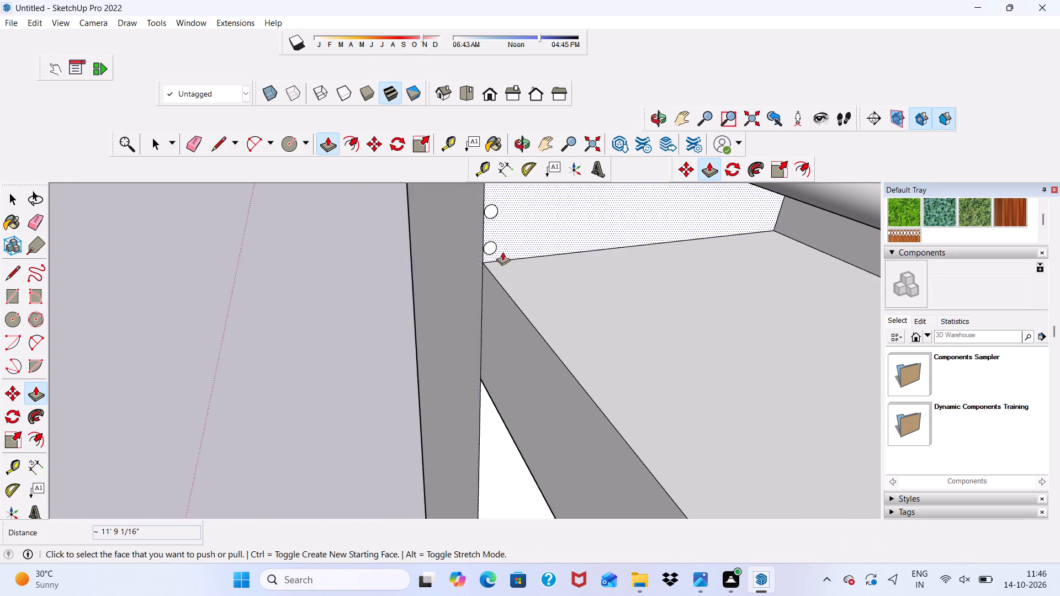
scroll(504, 251, up, 9)
click(481, 244)
scroll(502, 268, down, 9)
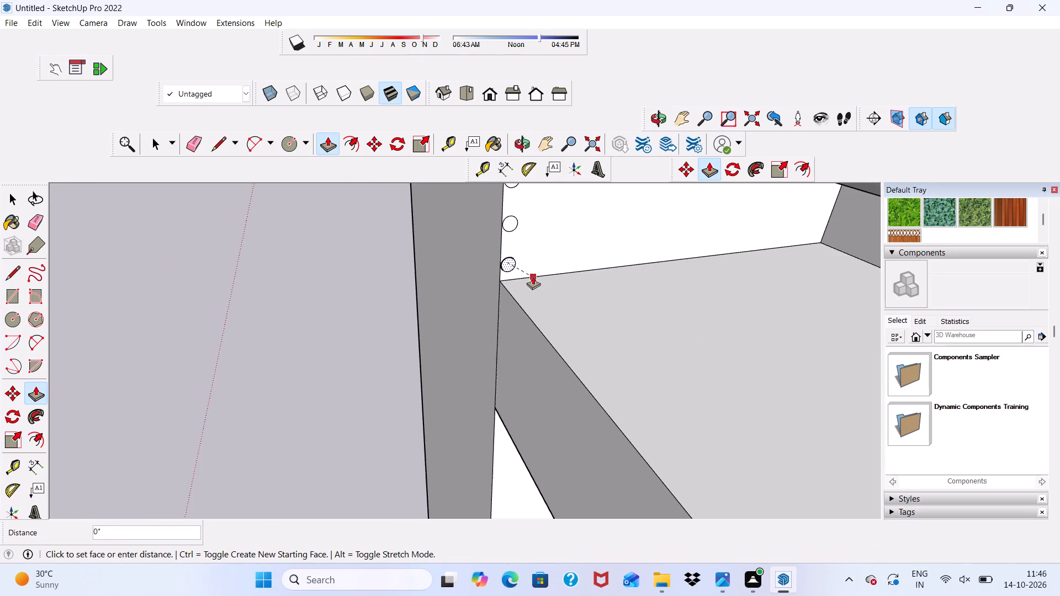
middle_drag(533, 276, 786, 260)
scroll(548, 254, down, 11)
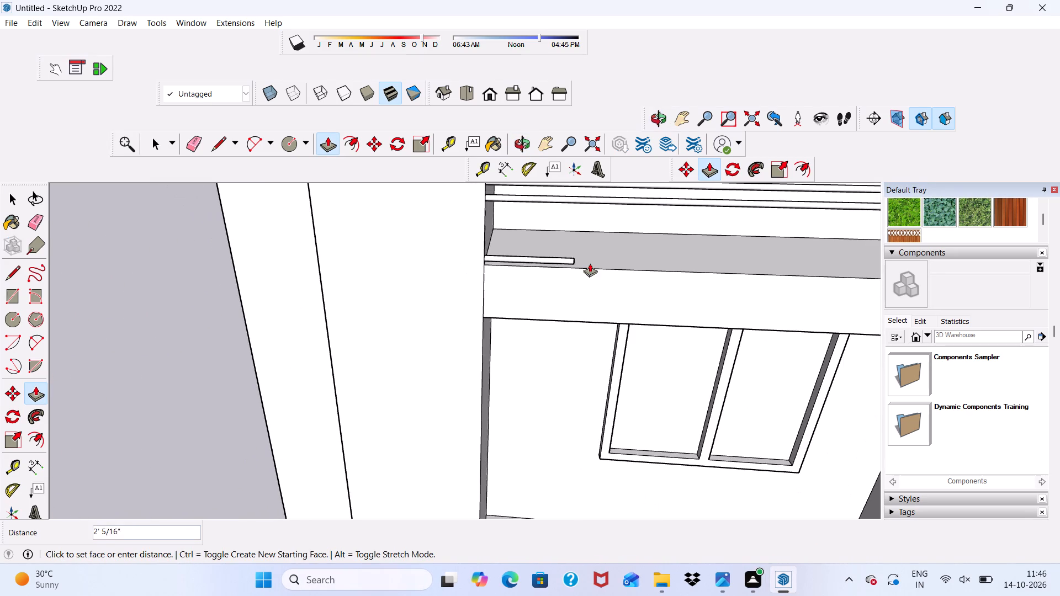
middle_drag(592, 263, 703, 231)
scroll(741, 228, up, 6)
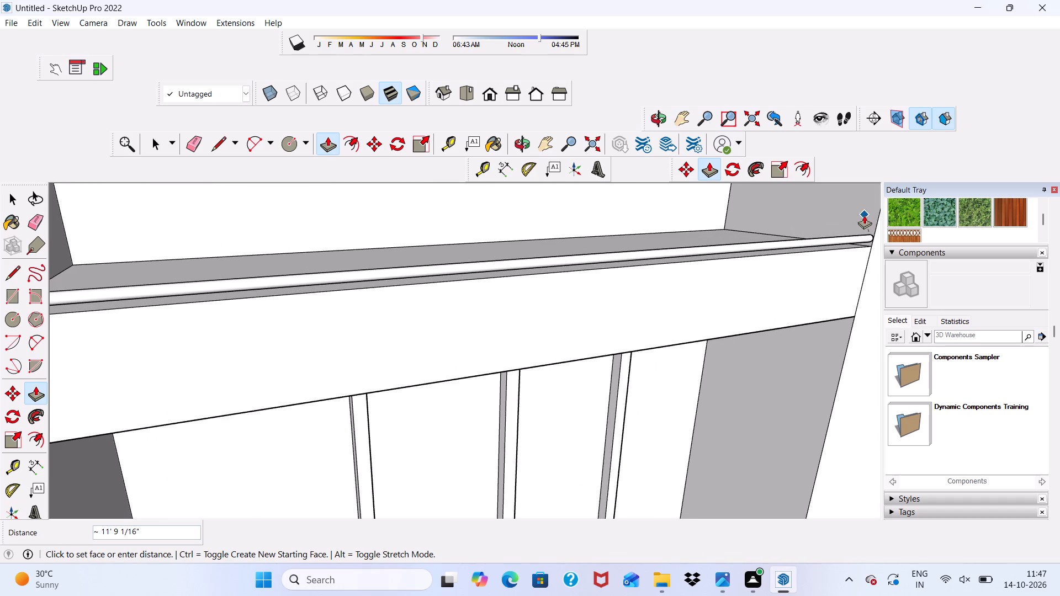
scroll(692, 227, down, 5)
scroll(743, 223, up, 3)
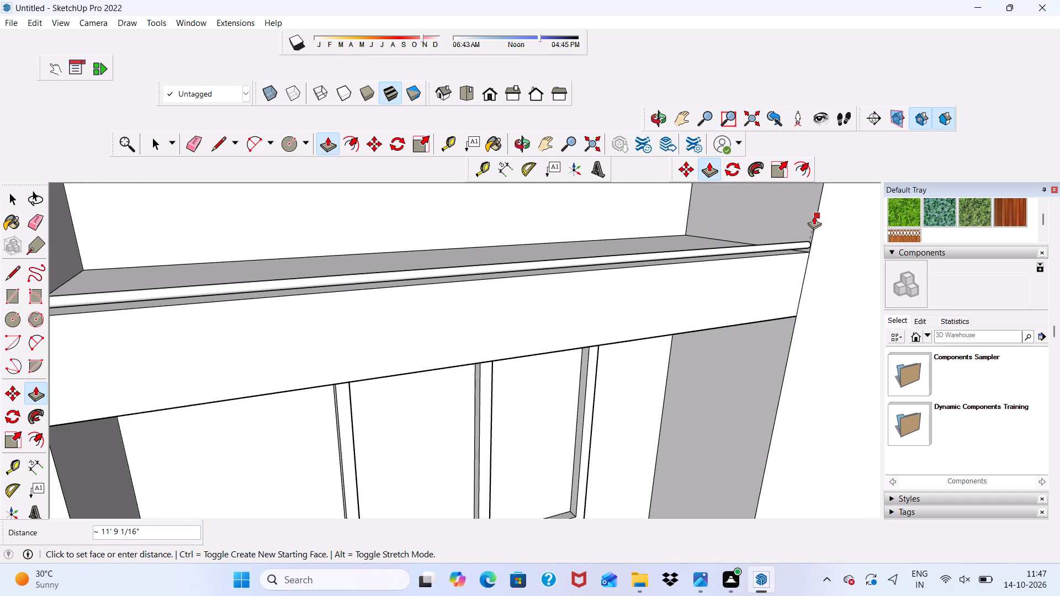
click(814, 216)
Extrude the sixth circle from the top about 11' 9 1/16" across the balcony opening to the opposite wall.
scroll(716, 239, down, 10)
middle_drag(588, 273, 470, 305)
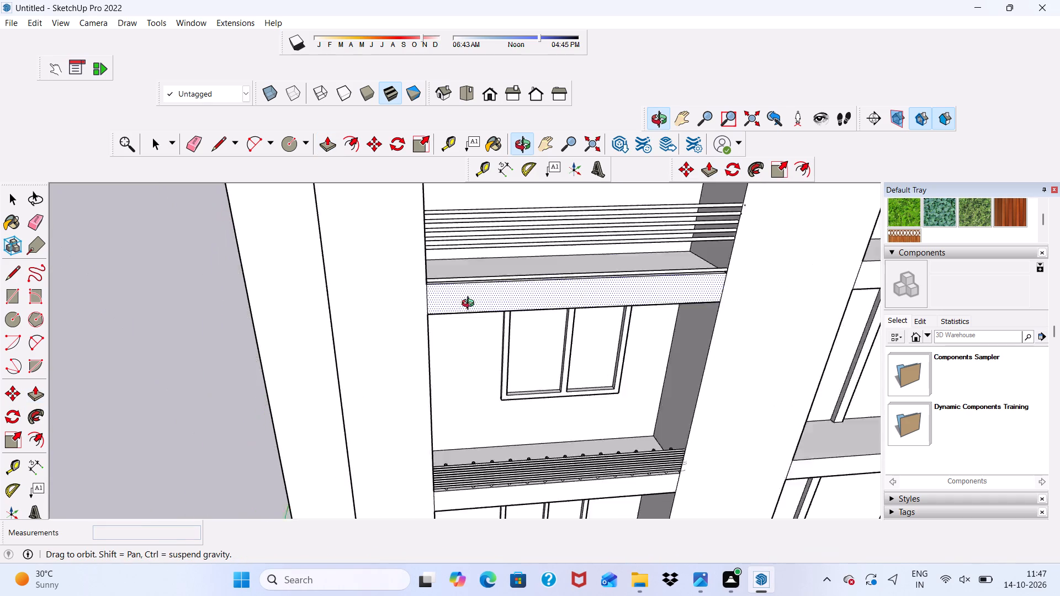
middle_drag(470, 305, 310, 301)
scroll(374, 261, up, 6)
scroll(338, 216, up, 13)
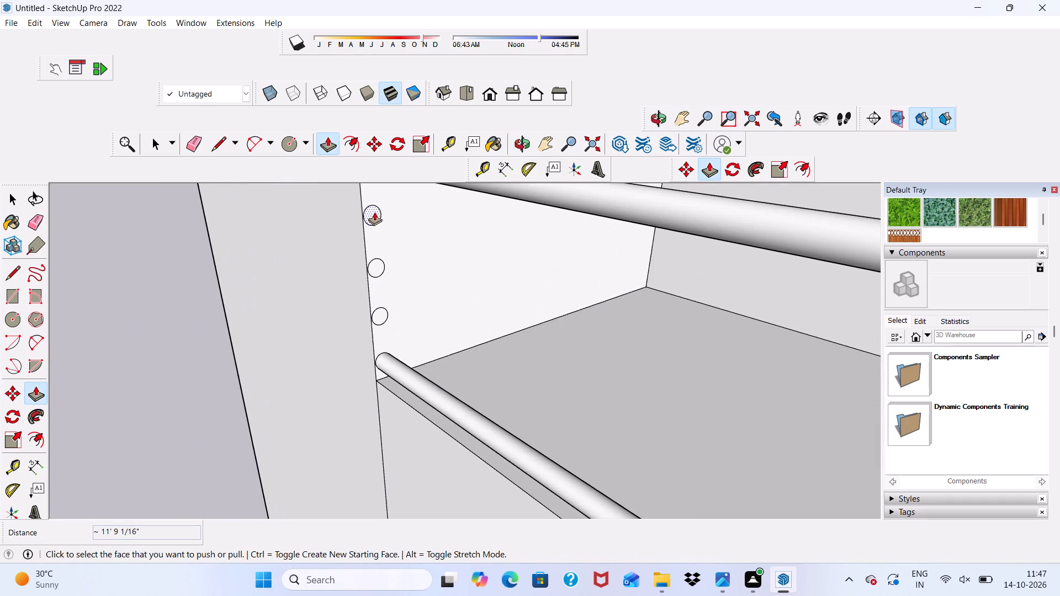
click(374, 212)
scroll(382, 228, down, 10)
middle_drag(392, 284, 614, 268)
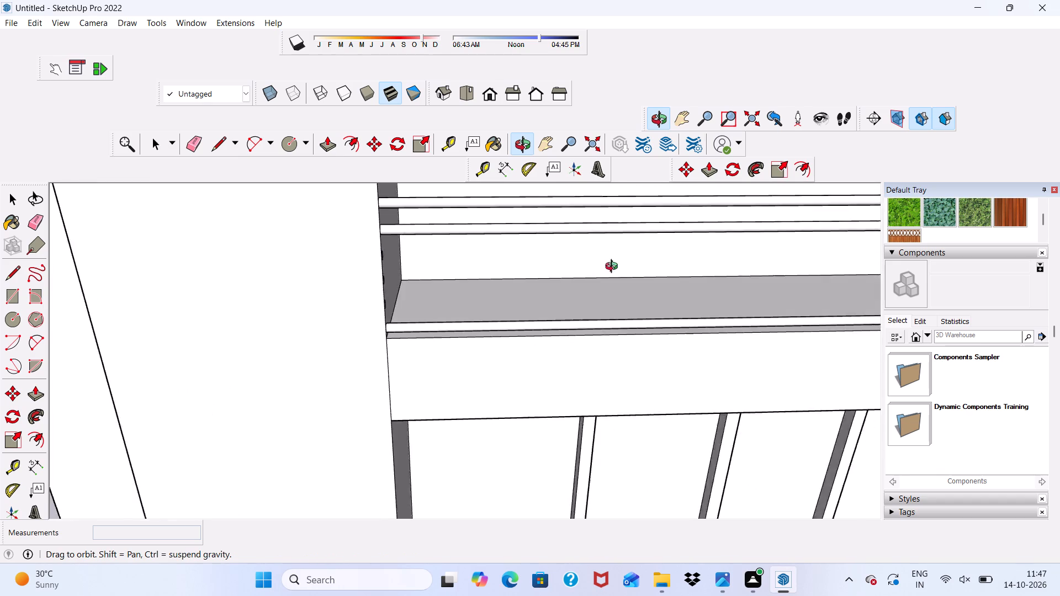
middle_drag(614, 268, 655, 262)
scroll(310, 233, down, 3)
scroll(428, 244, down, 5)
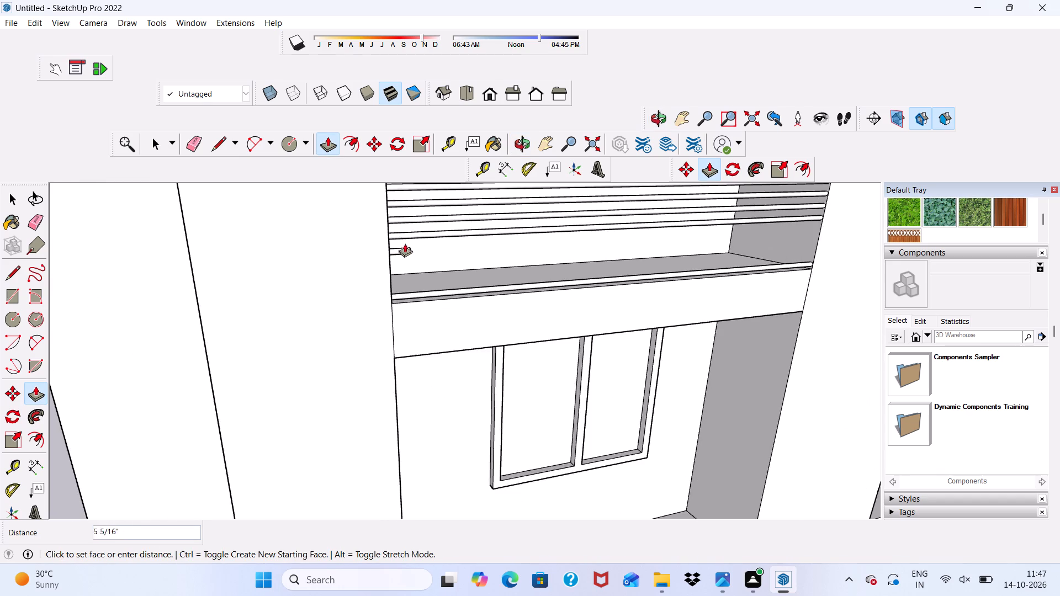
scroll(398, 243, down, 1)
scroll(752, 237, up, 2)
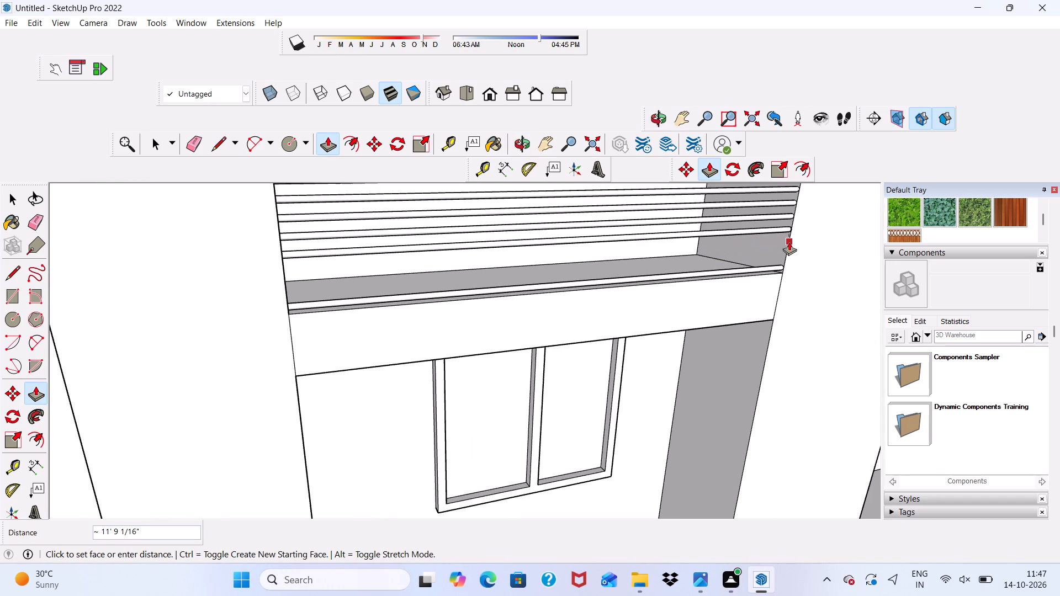
click(789, 242)
Extrude the seventh circle from the top about 11' 9 5/8" across the balcony opening to the opposite wall.
middle_drag(790, 243, 393, 281)
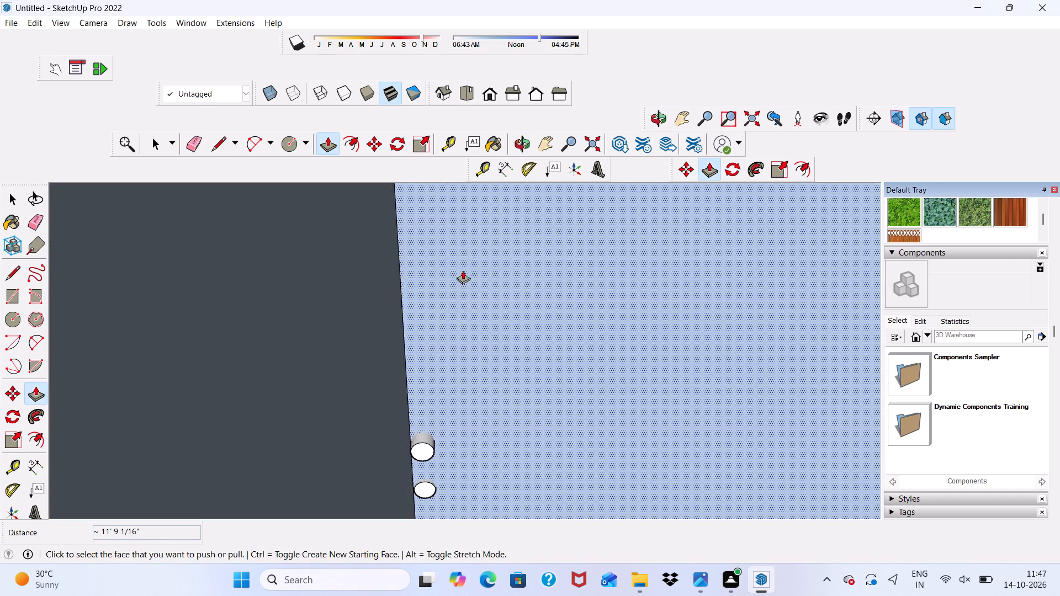
click(487, 89)
scroll(463, 192, down, 4)
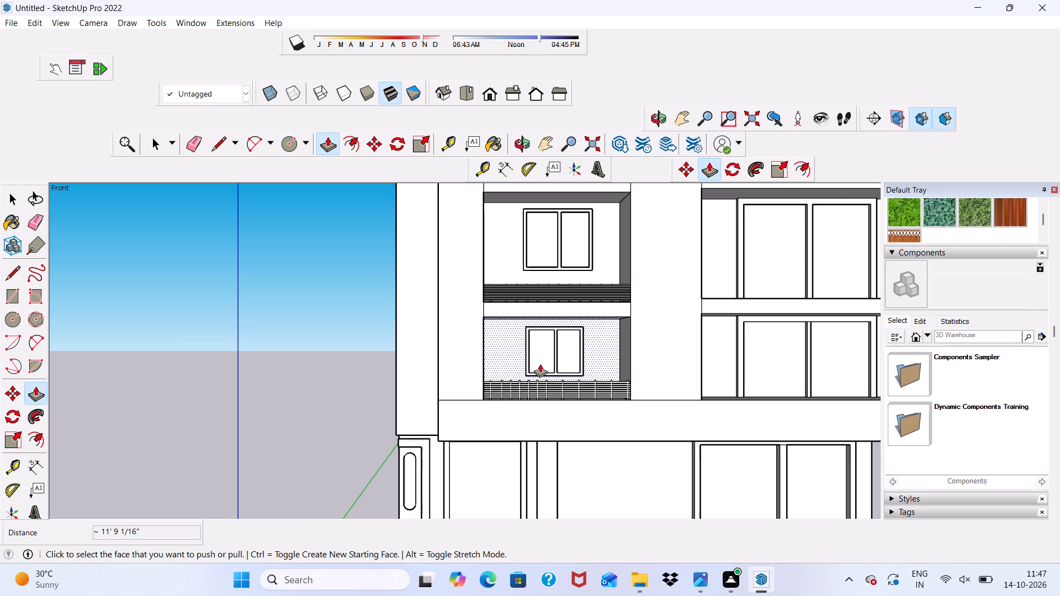
scroll(556, 372, up, 6)
middle_drag(556, 370, 510, 406)
scroll(473, 340, down, 9)
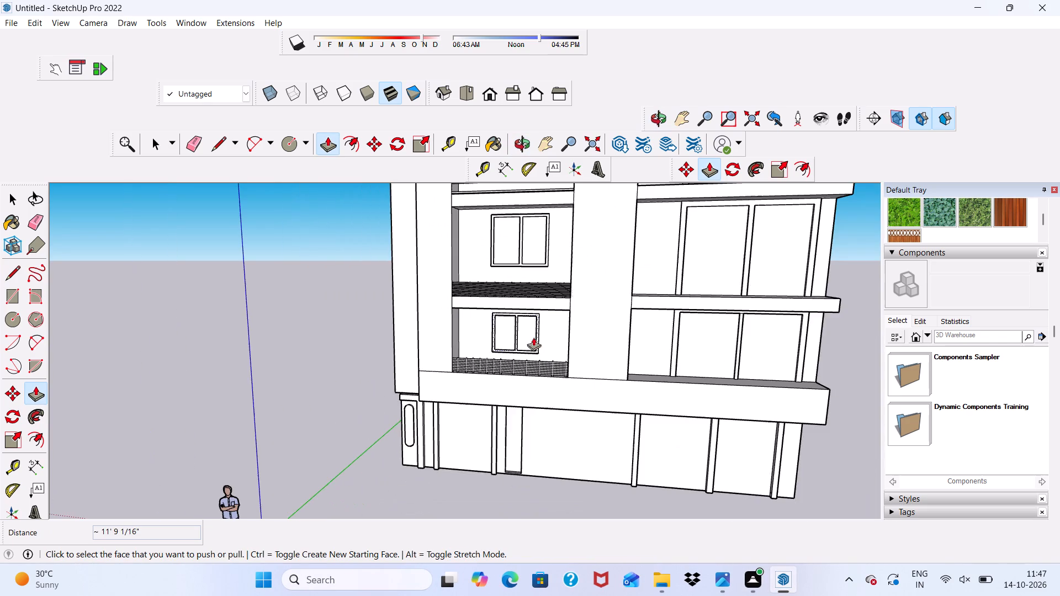
scroll(449, 221, up, 5)
scroll(462, 248, down, 6)
scroll(464, 206, up, 14)
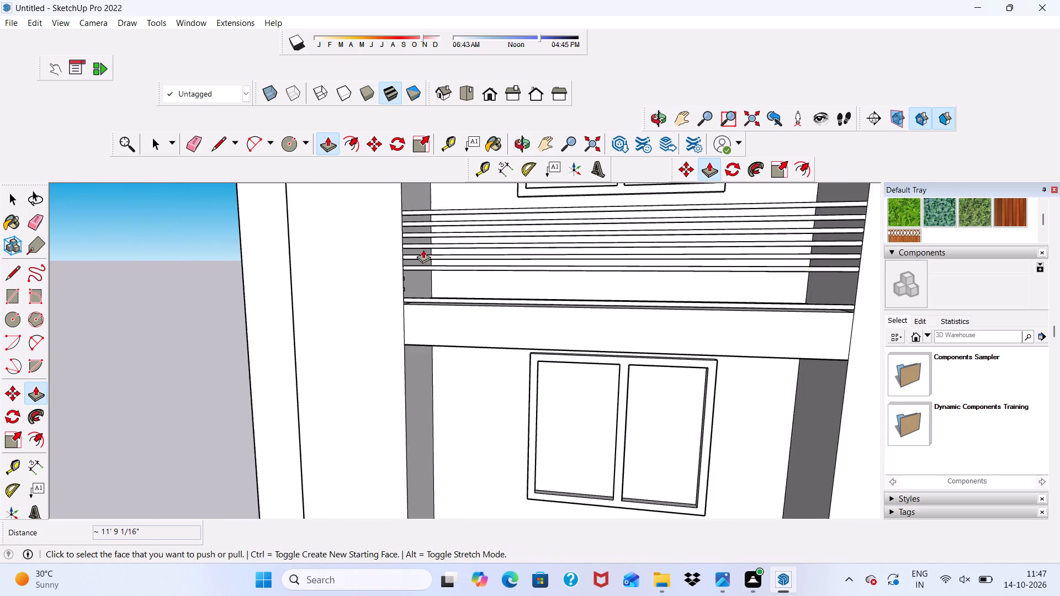
scroll(423, 249, up, 20)
scroll(388, 352, up, 5)
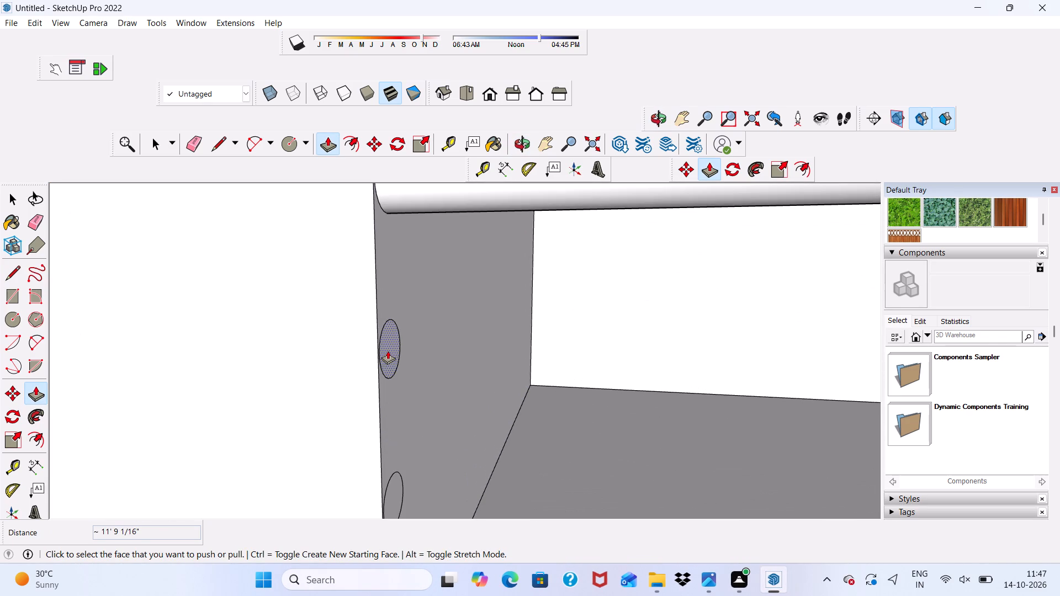
click(388, 350)
scroll(459, 338, down, 5)
scroll(540, 380, down, 15)
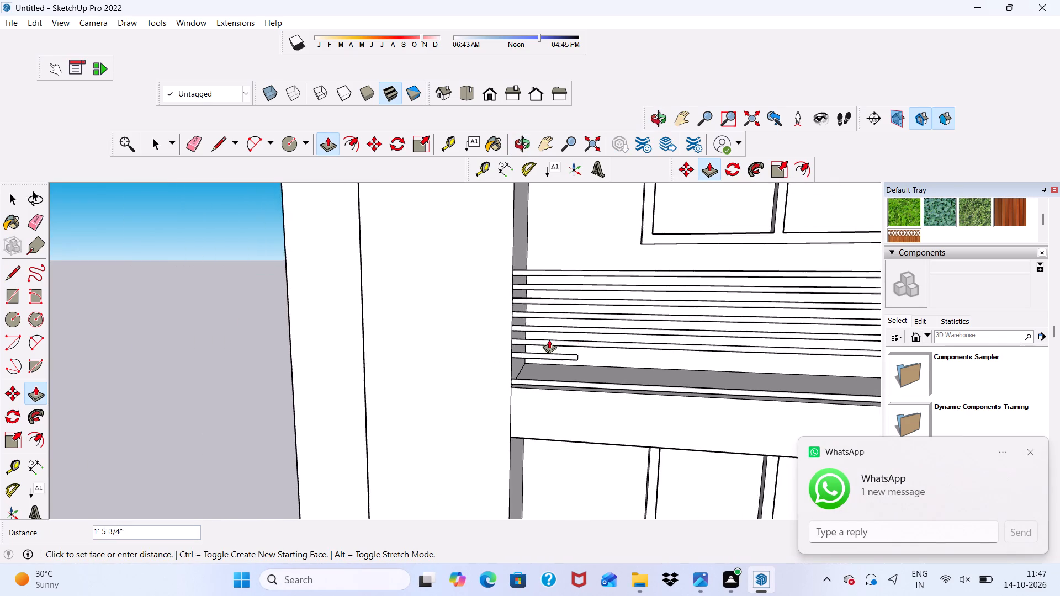
scroll(549, 339, down, 3)
scroll(447, 349, down, 4)
scroll(737, 361, up, 4)
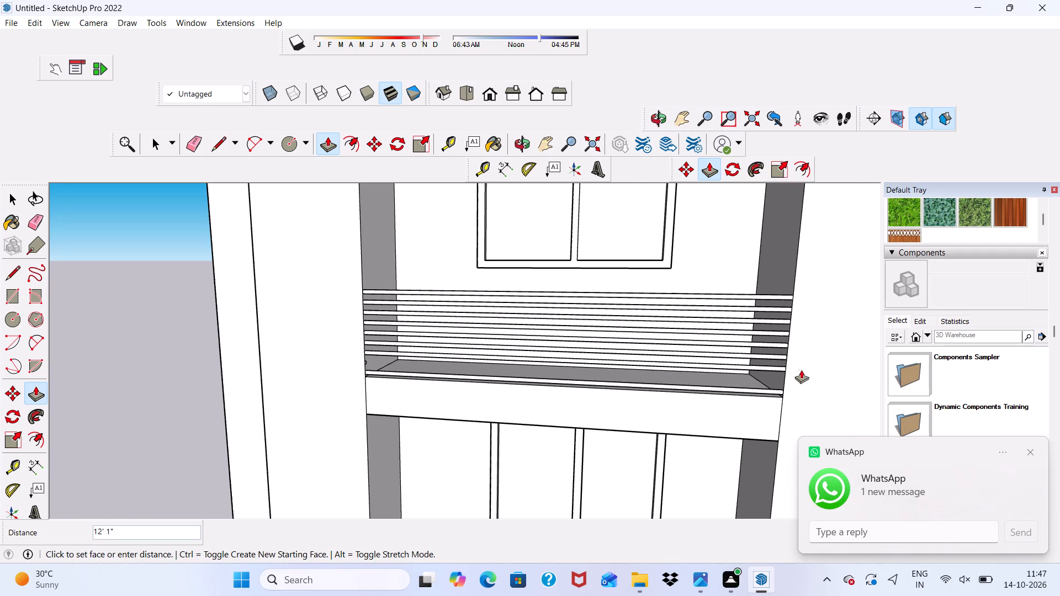
scroll(812, 371, up, 8)
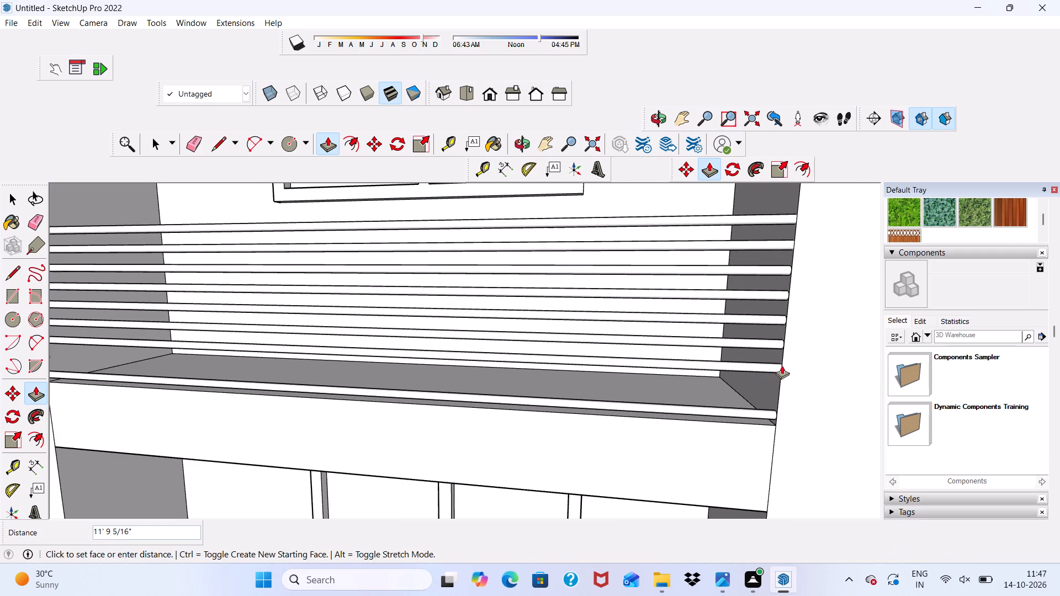
click(784, 369)
Extrude the last remaining circle, second from the bottom, about 11' 9 9/16" across the balcony opening to the opposite wall.
scroll(784, 370, down, 2)
middle_drag(784, 377, 593, 418)
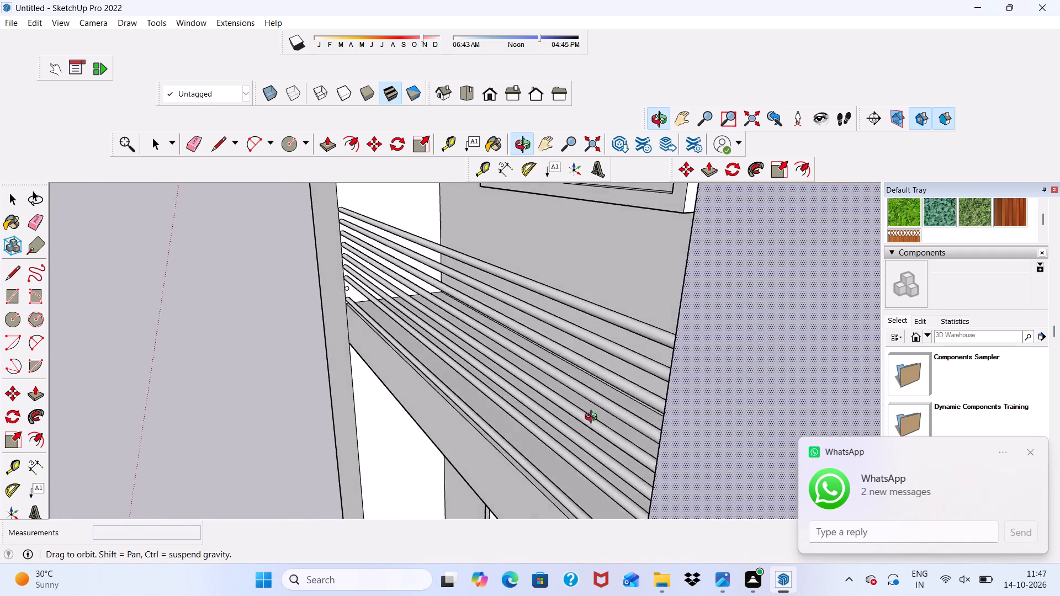
middle_drag(593, 418, 585, 411)
scroll(259, 304, up, 6)
scroll(445, 332, down, 6)
scroll(545, 338, up, 4)
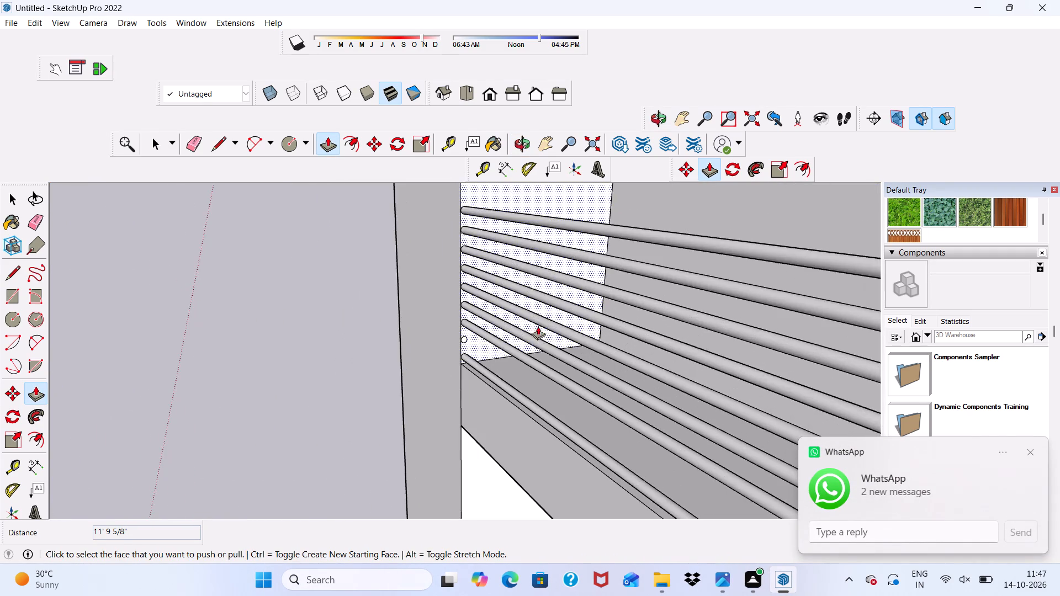
scroll(538, 326, up, 7)
scroll(468, 334, up, 9)
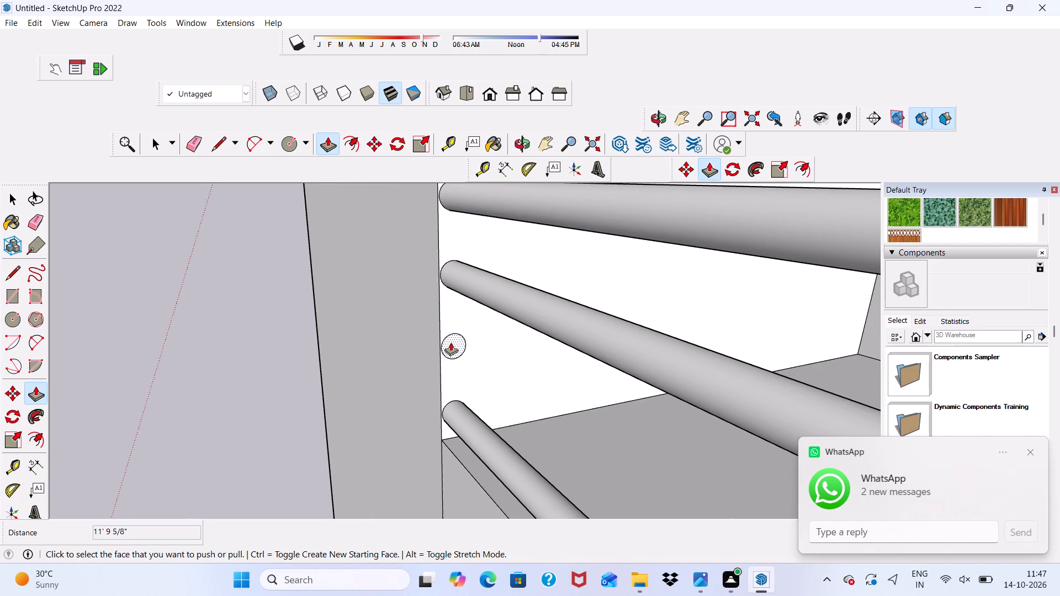
click(451, 342)
scroll(417, 325, down, 15)
scroll(474, 360, down, 4)
middle_drag(477, 384, 700, 339)
scroll(704, 336, up, 1)
scroll(381, 355, down, 10)
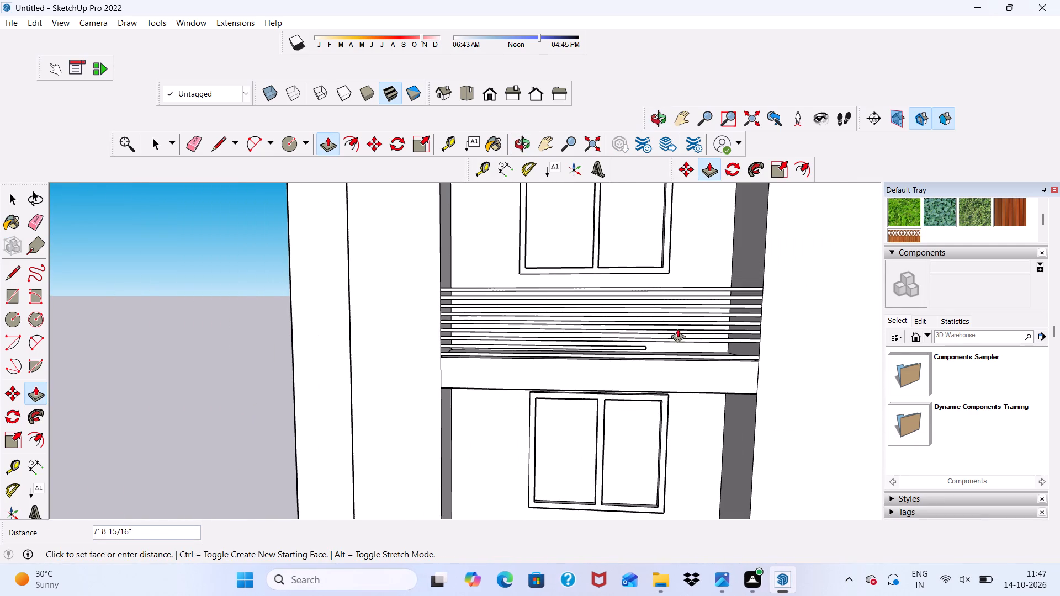
scroll(765, 360, up, 10)
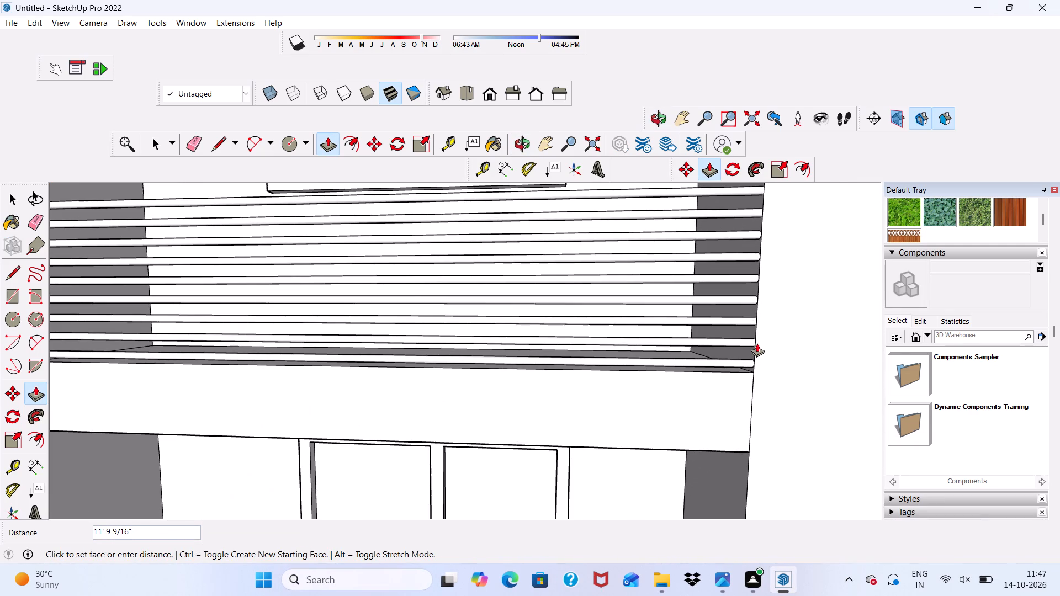
click(757, 343)
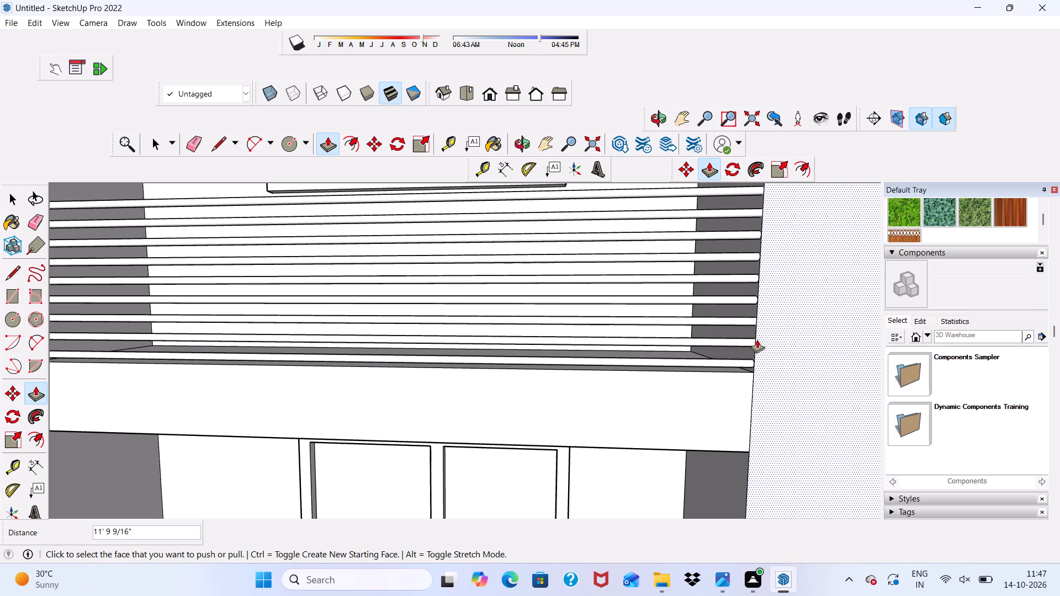
Delete the cylindrical surface of the lowest rail, just above the balcony floor edge.
key(space)
scroll(650, 297, up, 4)
scroll(663, 291, down, 6)
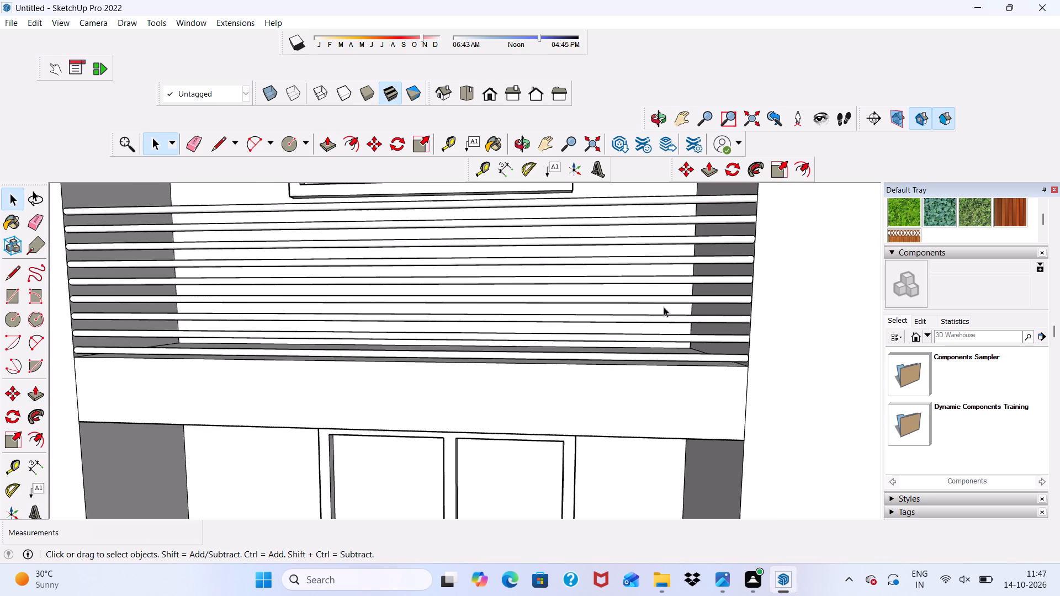
middle_drag(669, 308, 643, 397)
scroll(633, 384, up, 6)
click(630, 374)
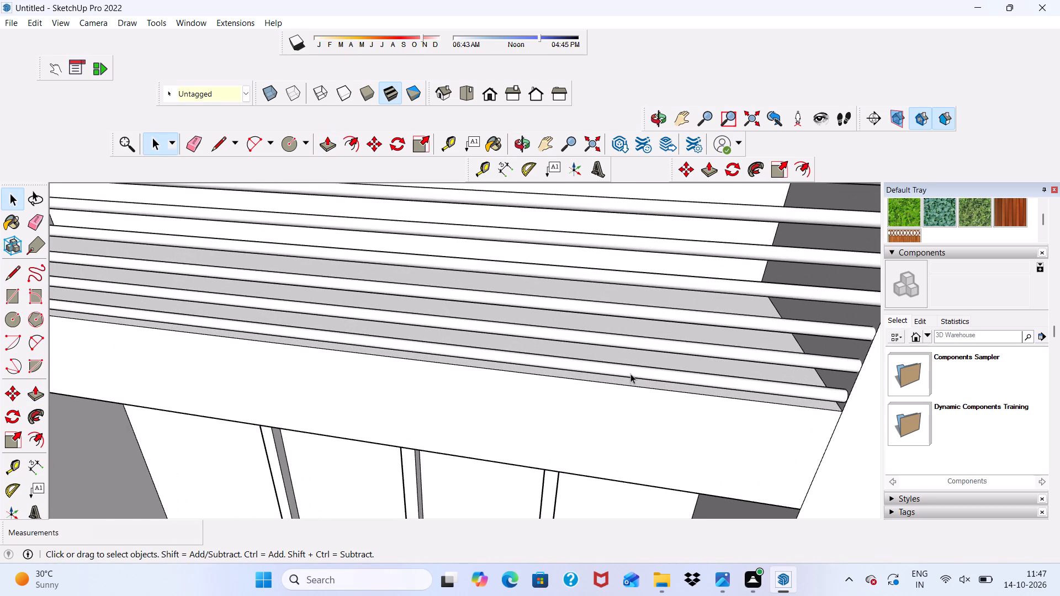
key(Delete)
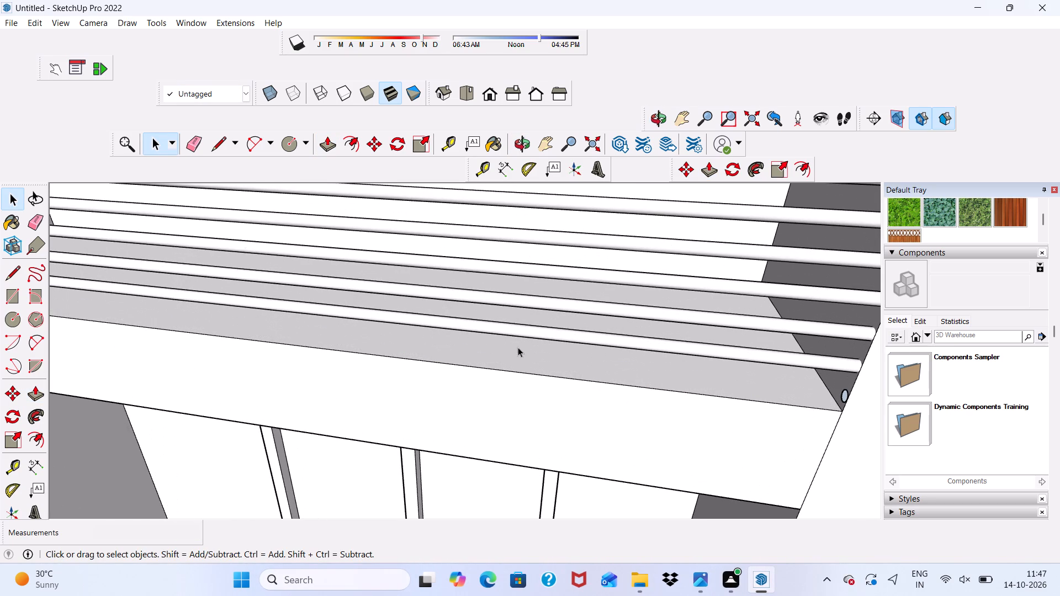
Erase the deleted lowest rail's leftover end circle at the balcony's right-hand side wall.
click(196, 137)
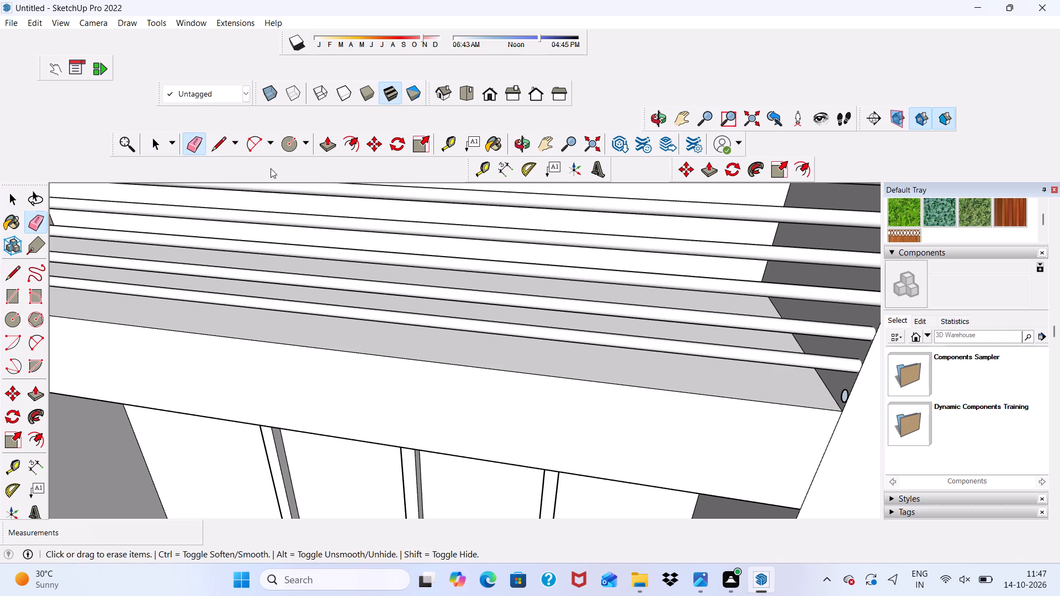
scroll(770, 345, up, 4)
scroll(865, 382, up, 6)
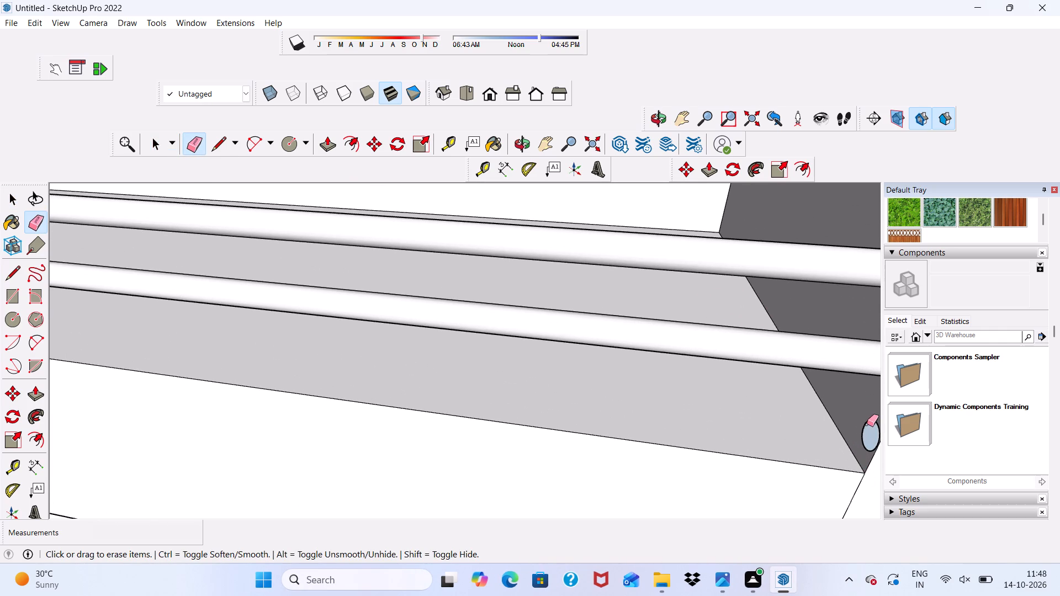
drag(869, 418, 870, 427)
Erase the deleted lowest rail's other leftover circle on the balcony's left-hand side wall, near the floor edge.
scroll(767, 419, down, 4)
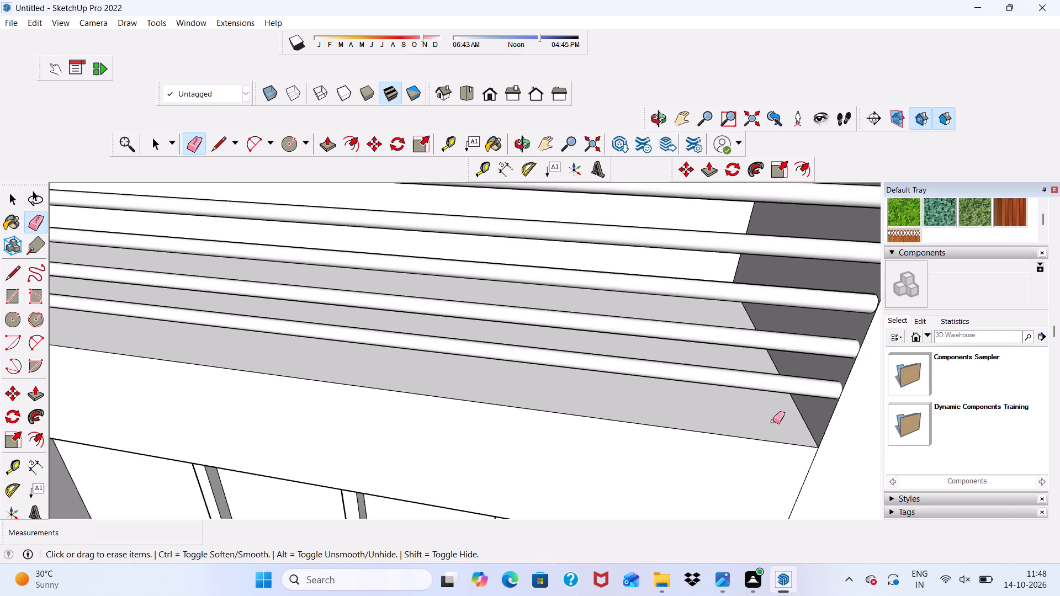
scroll(773, 421, down, 12)
scroll(230, 321, up, 6)
scroll(57, 326, down, 11)
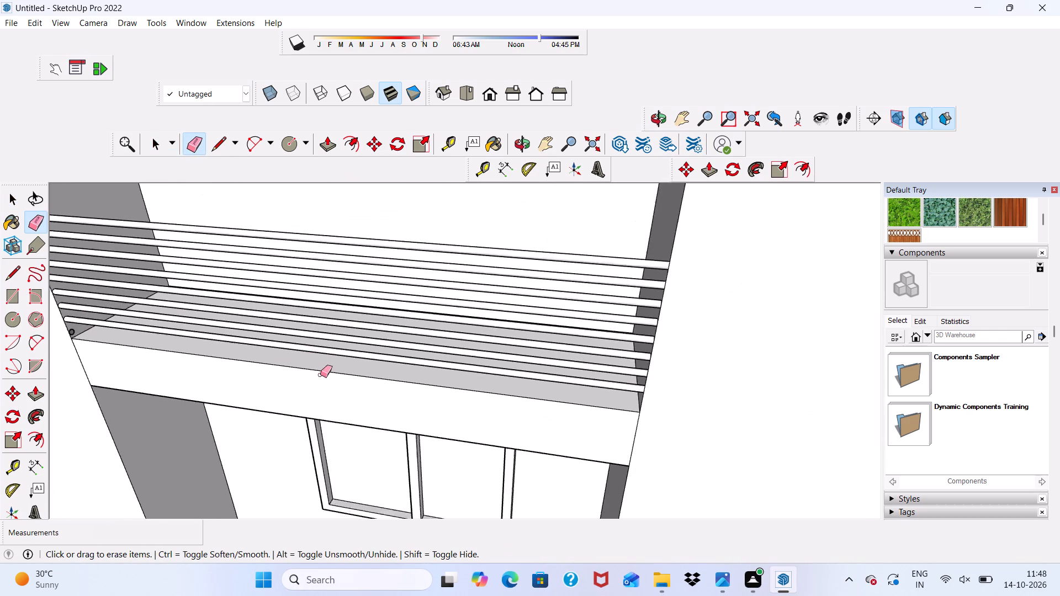
scroll(320, 375, down, 2)
scroll(447, 372, up, 6)
scroll(107, 370, up, 5)
scroll(40, 342, down, 12)
scroll(417, 395, up, 6)
scroll(63, 372, up, 10)
drag(57, 365, 63, 380)
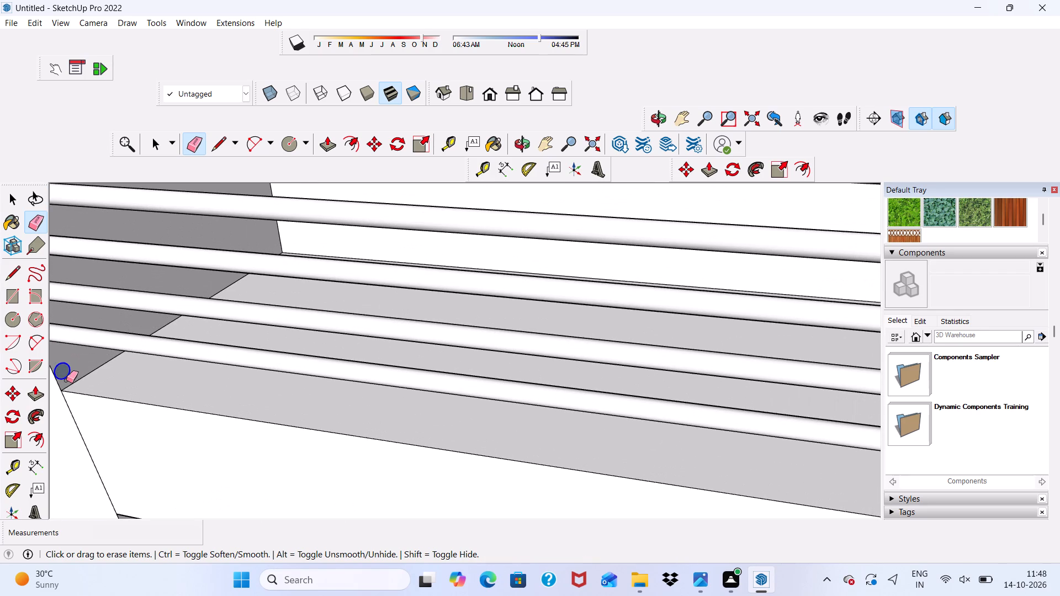
key(space)
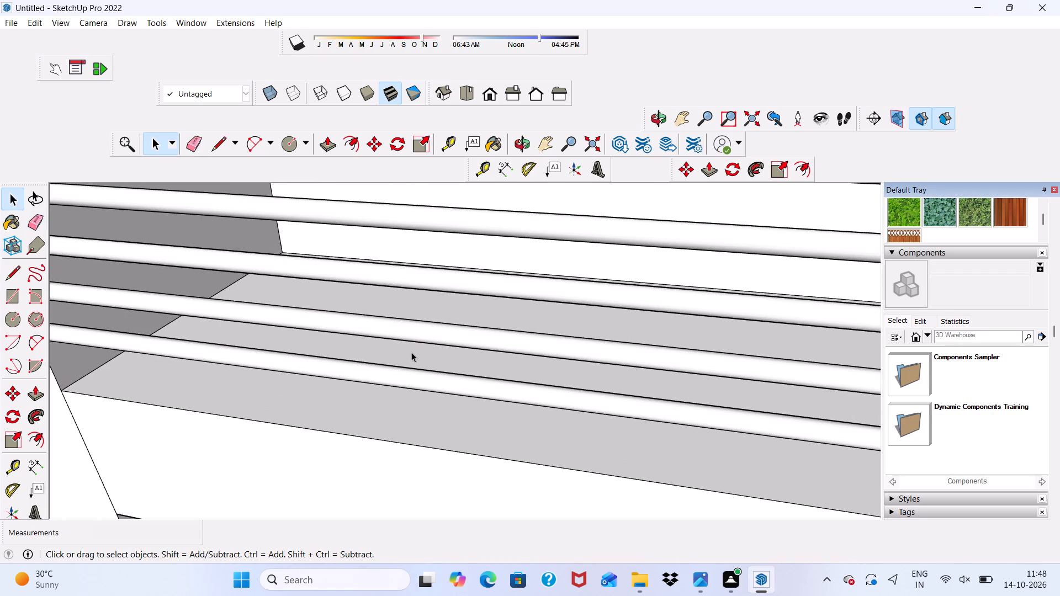
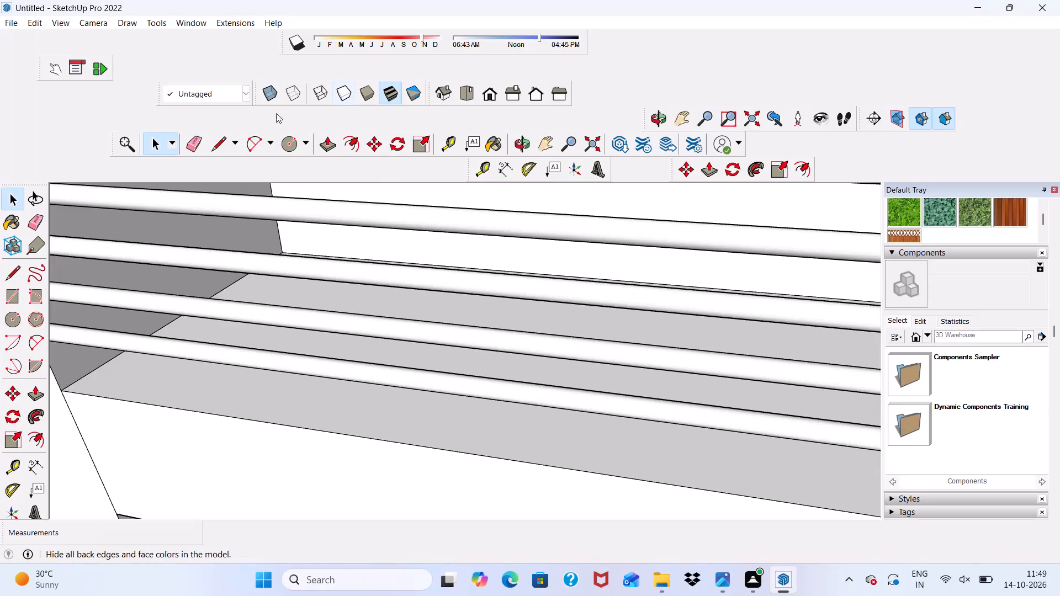
Draw a circle with a radius of about 1 1/16" on the balcony floor near its left side wall, in front of the rails.
scroll(198, 169, down, 5)
scroll(308, 123, down, 1)
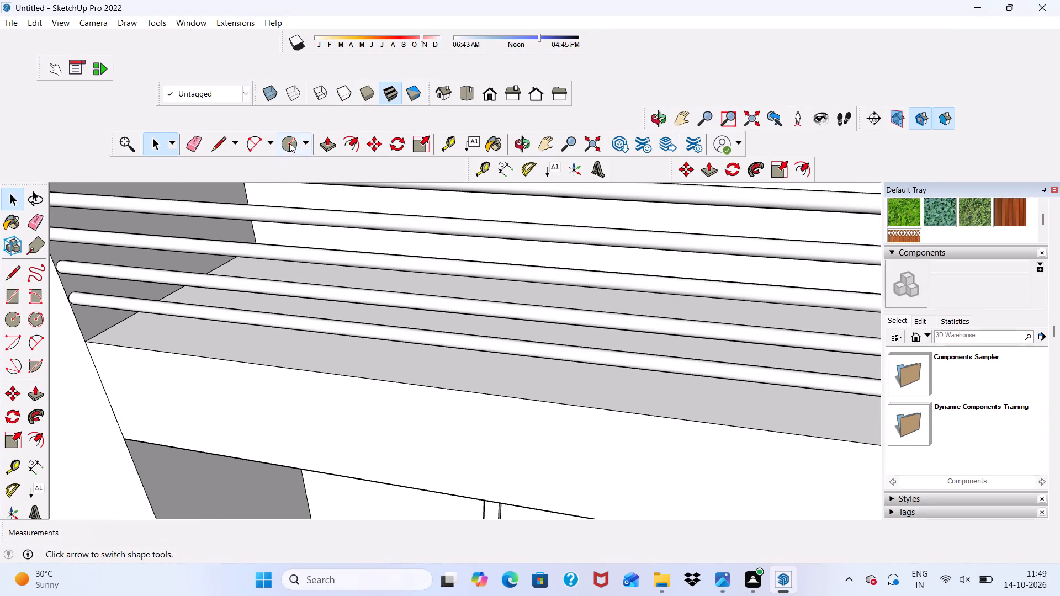
click(289, 142)
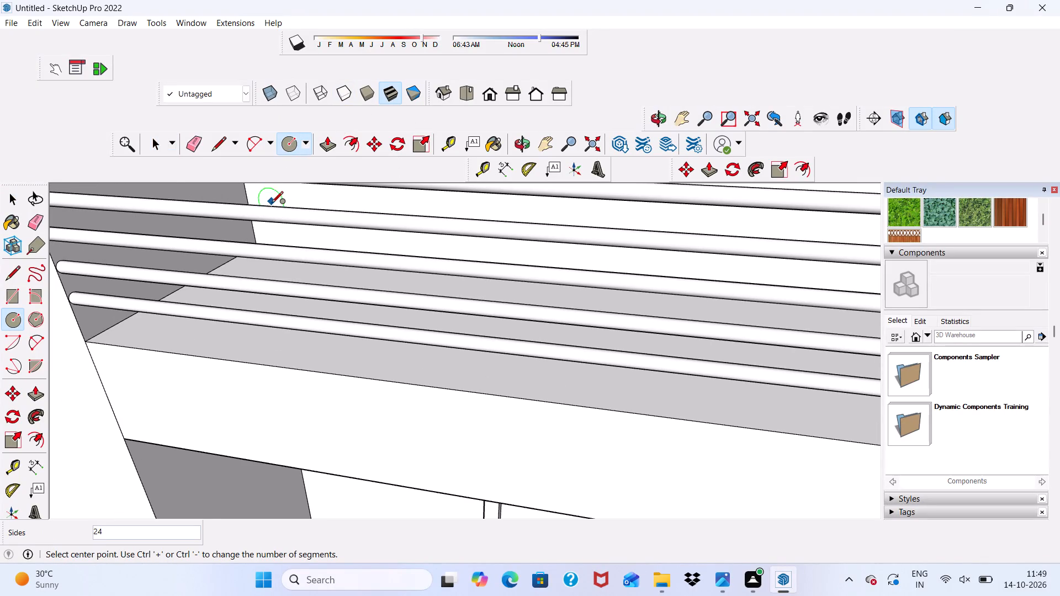
scroll(272, 232, down, 4)
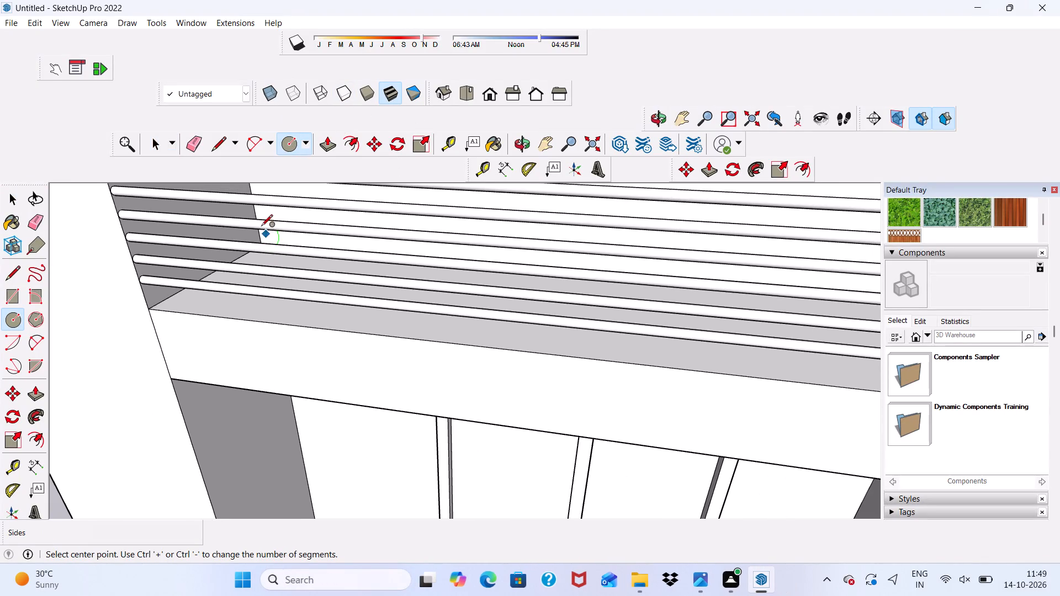
scroll(258, 223, up, 6)
scroll(228, 279, up, 5)
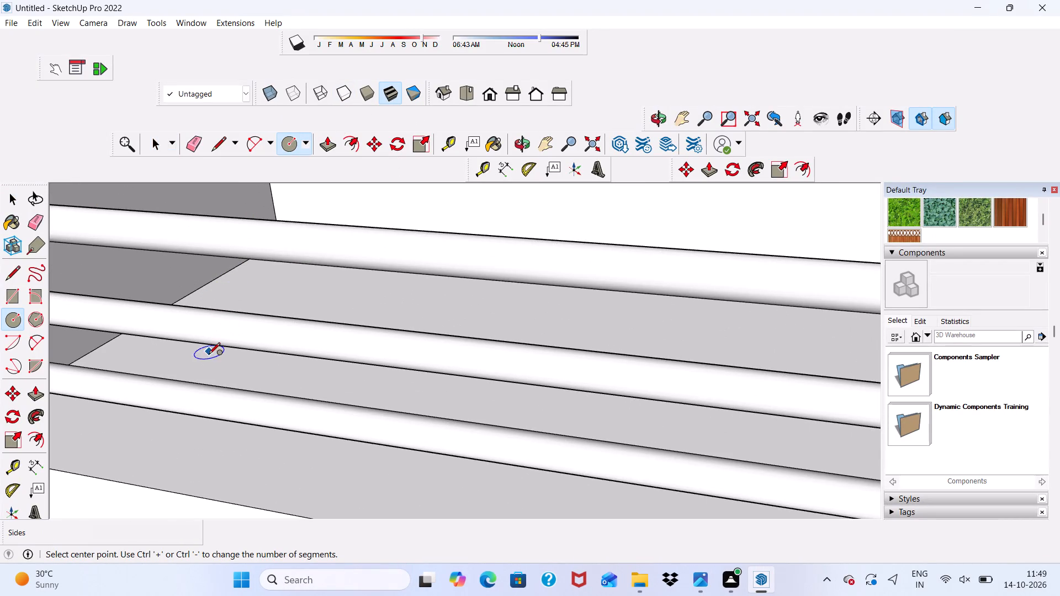
scroll(147, 413, up, 2)
scroll(163, 362, down, 6)
scroll(383, 302, up, 1)
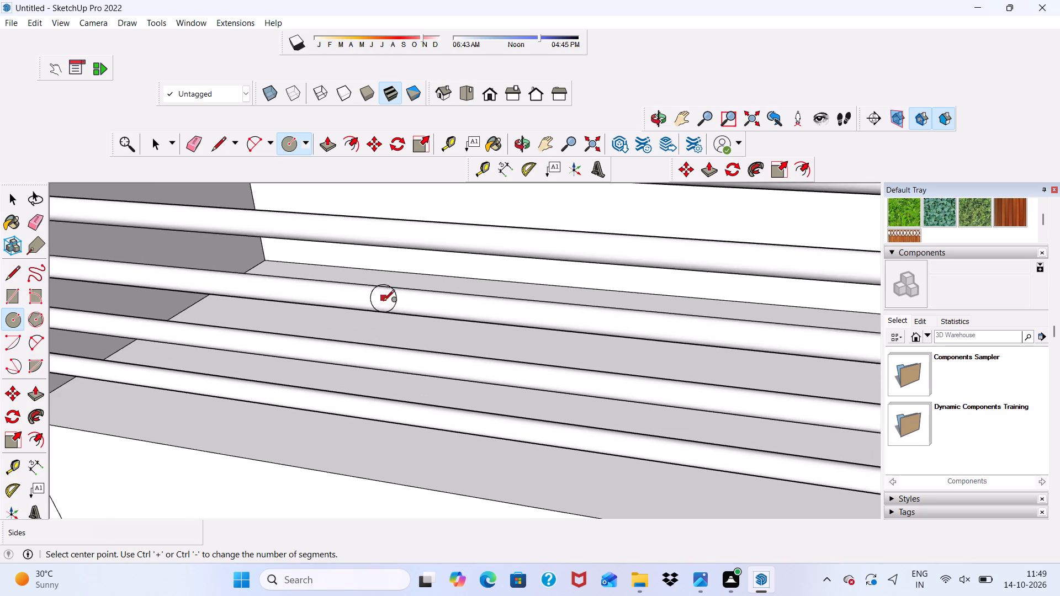
scroll(288, 395, down, 1)
scroll(179, 411, up, 5)
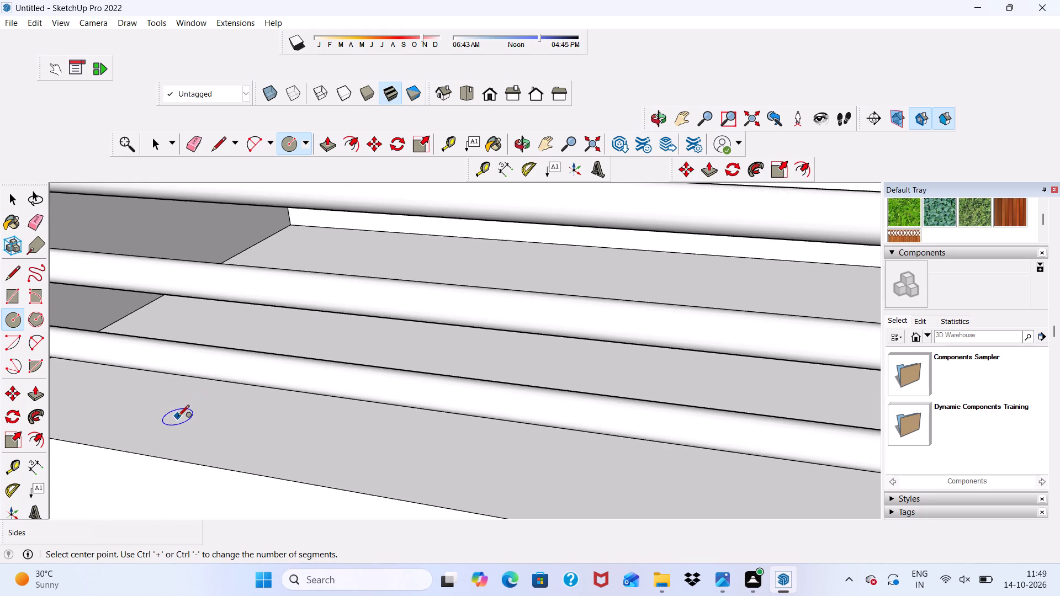
click(213, 424)
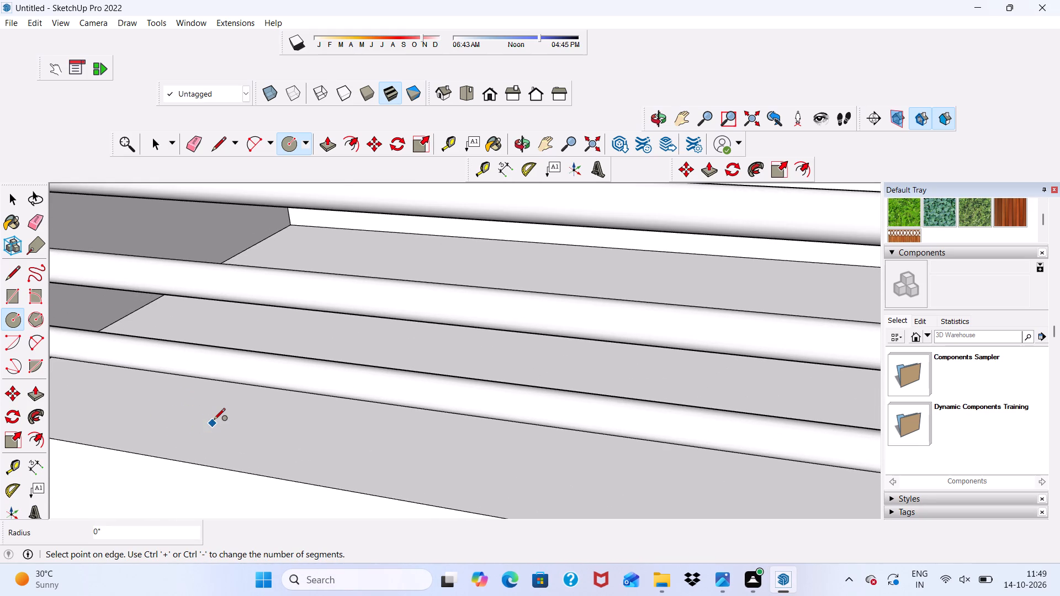
scroll(202, 416, up, 1)
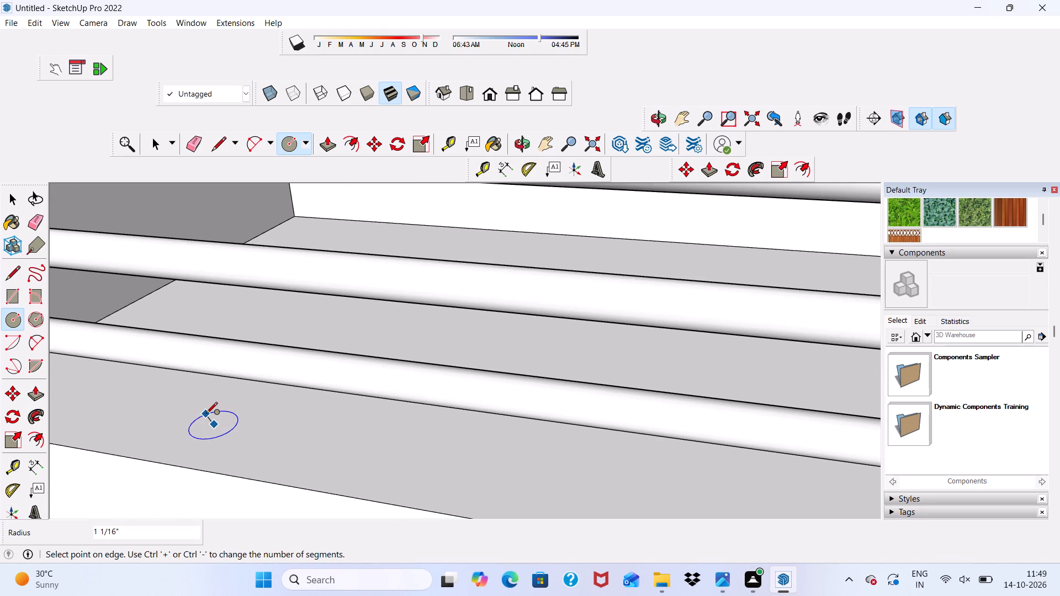
click(206, 414)
key(space)
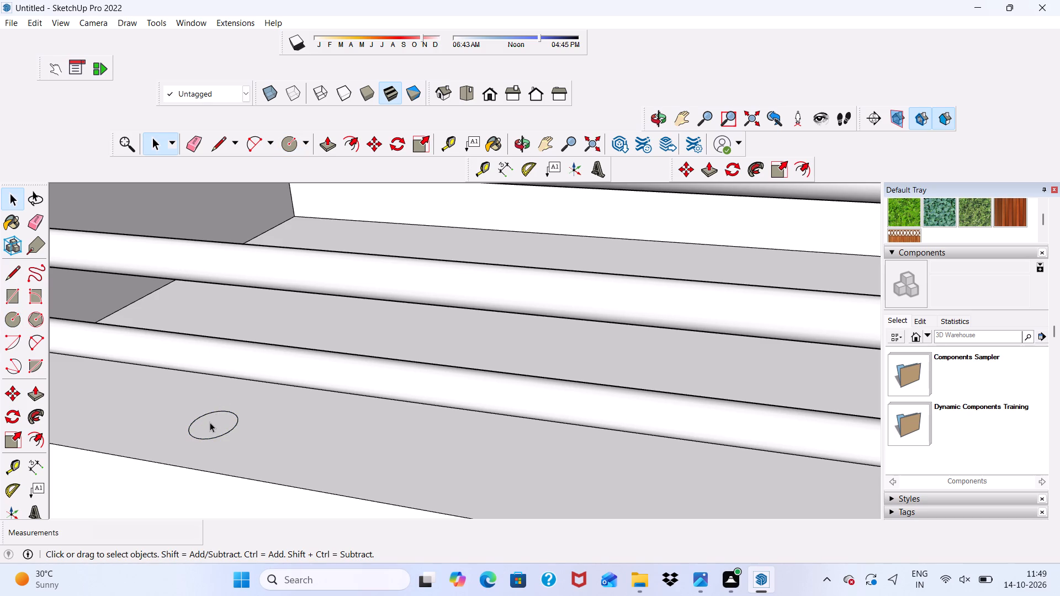
Copy the floor circle about 1' 8 1/4" along the balcony's front edge and repeat the copy as an array of 15.
double_click(210, 422)
click(376, 143)
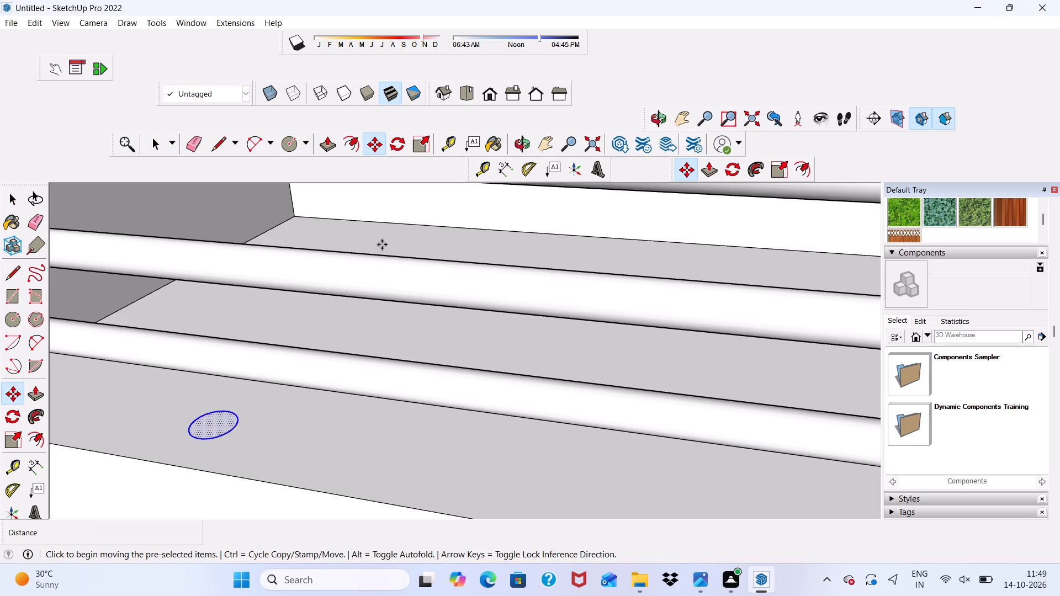
click(218, 426)
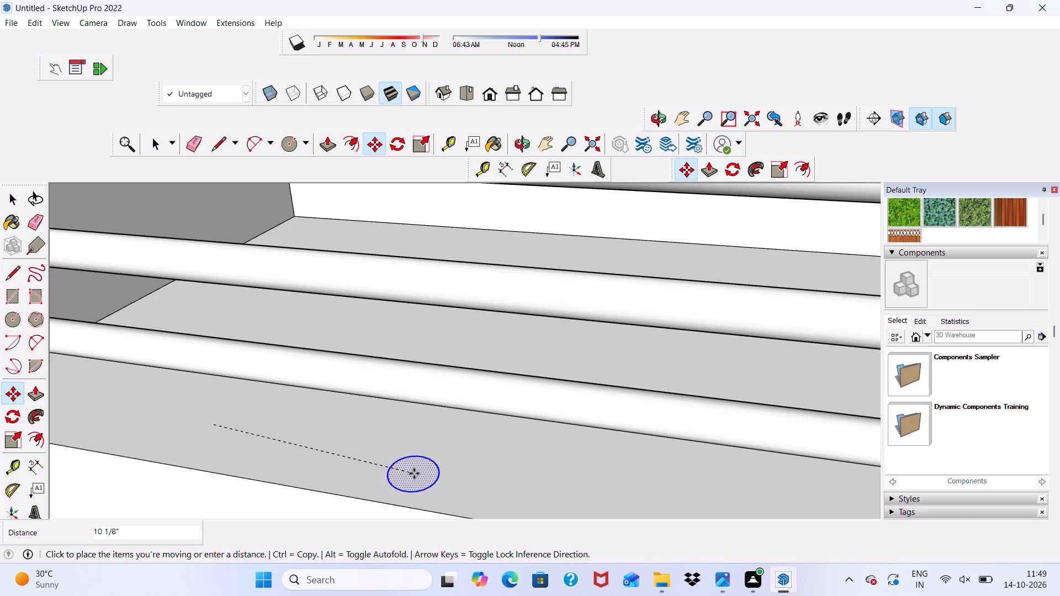
scroll(351, 439, down, 5)
scroll(294, 406, down, 6)
scroll(373, 444, down, 6)
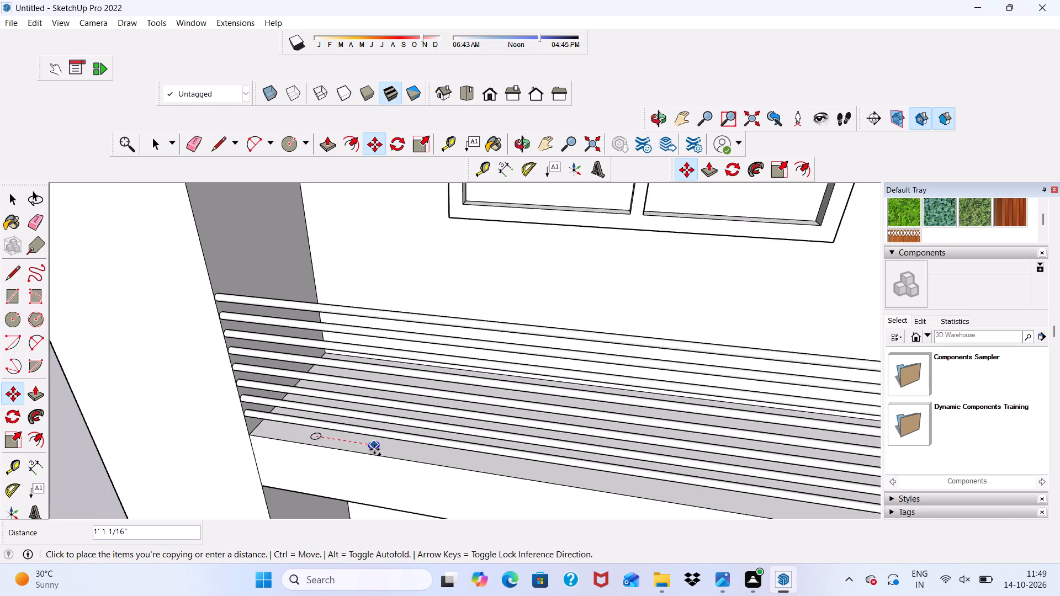
middle_drag(394, 450, 494, 449)
scroll(442, 467, up, 10)
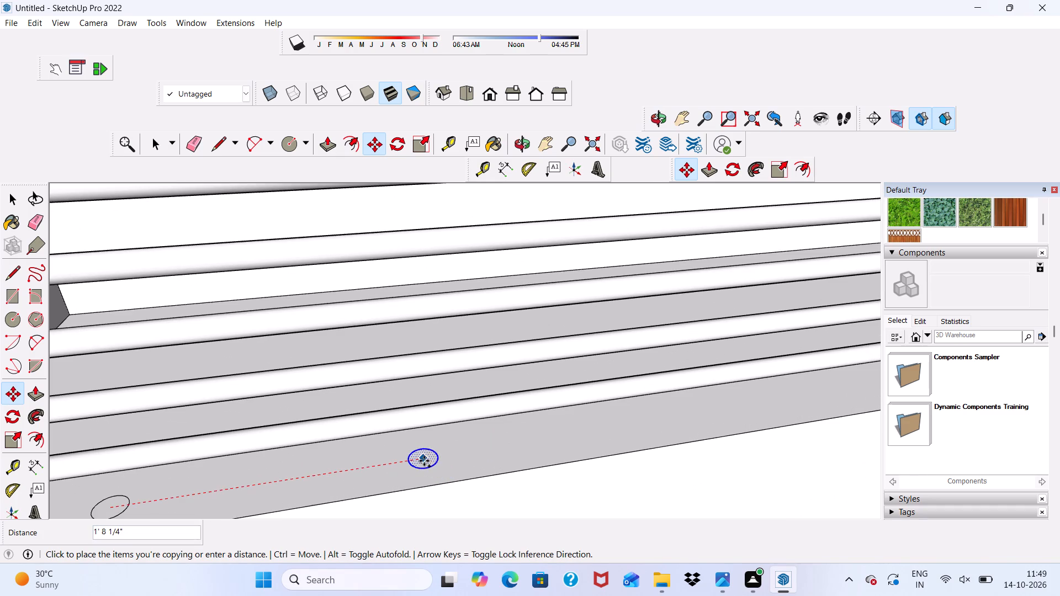
click(424, 459)
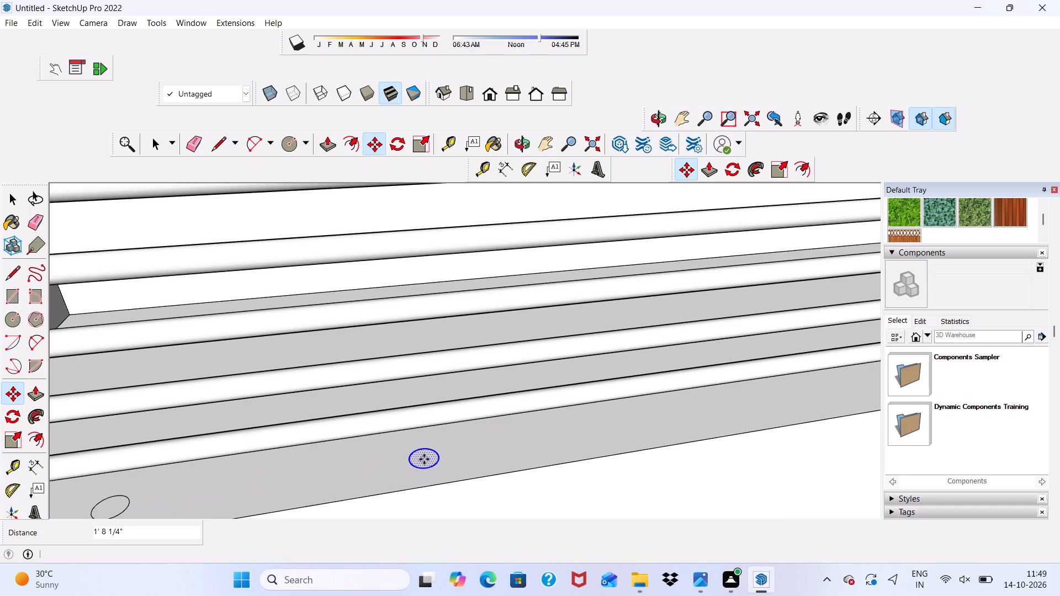
key(shift+asterisk)
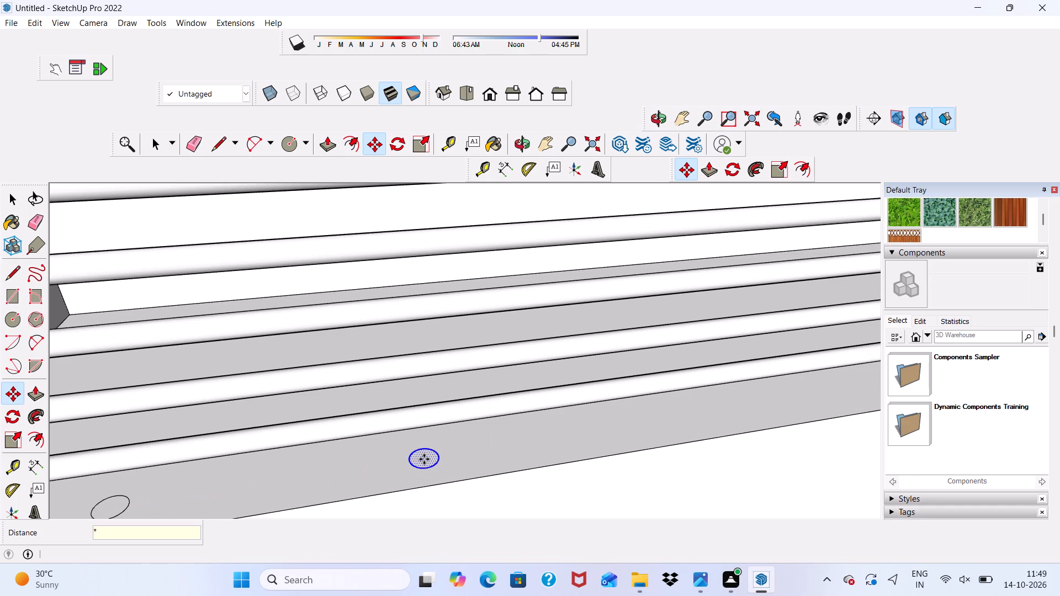
text(15)
key(Return)
scroll(386, 473, down, 5)
scroll(316, 460, down, 12)
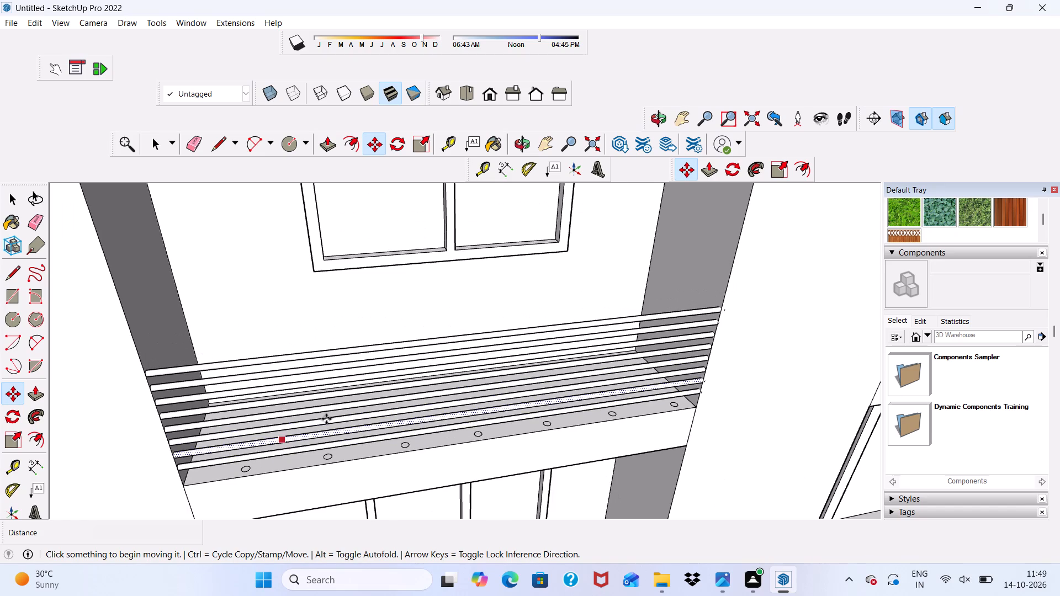
middle_drag(442, 428, 294, 418)
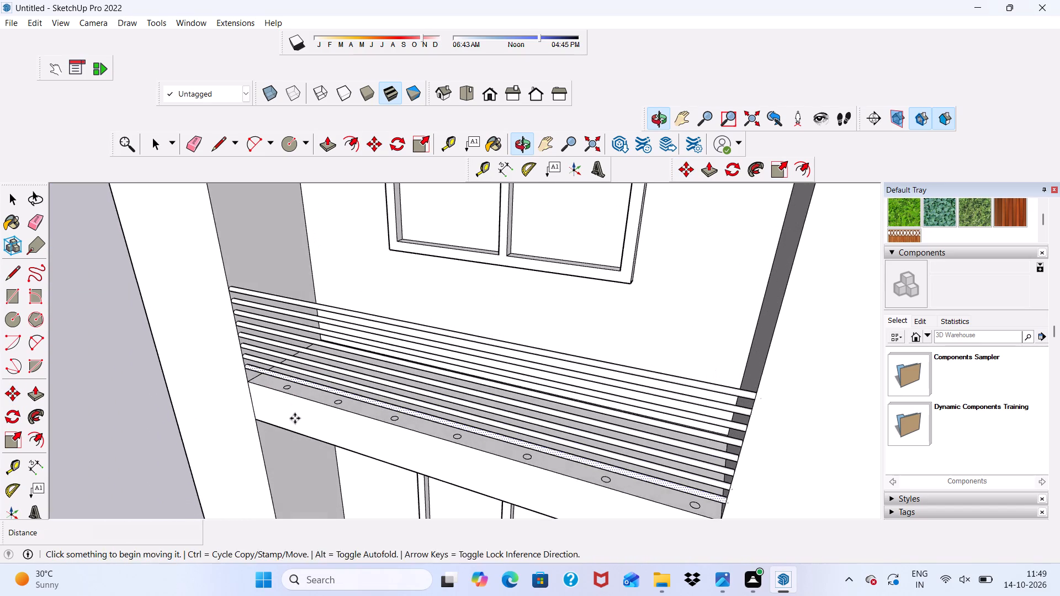
key(space)
Extrude the first floor circle, nearest the left side wall, up about 2' 9 1/2" into a post rising past the top rail.
scroll(295, 419, up, 5)
scroll(309, 121, up, 3)
click(330, 142)
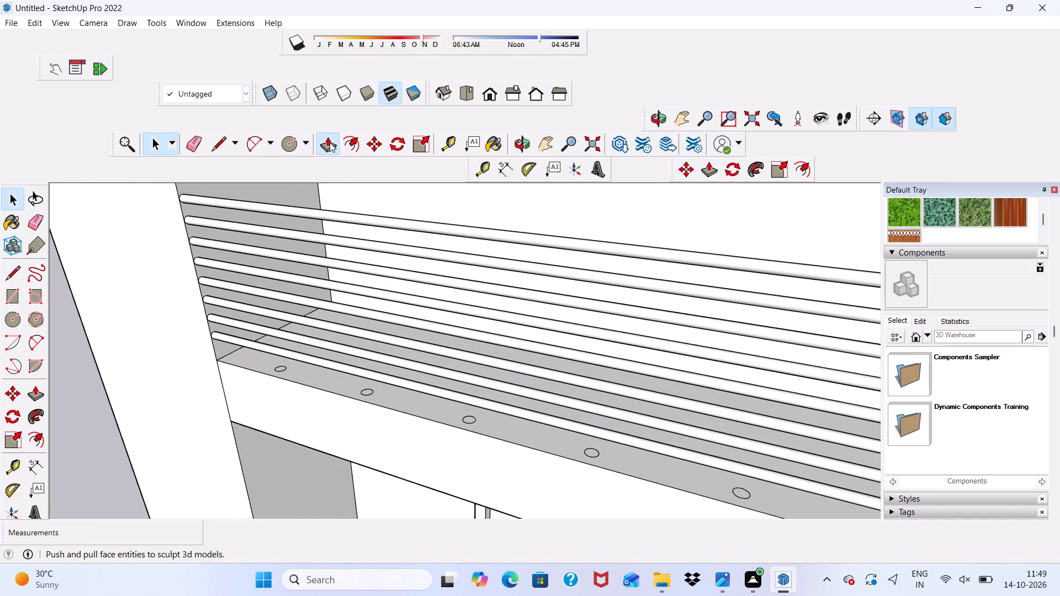
scroll(216, 421, up, 4)
scroll(301, 334, up, 7)
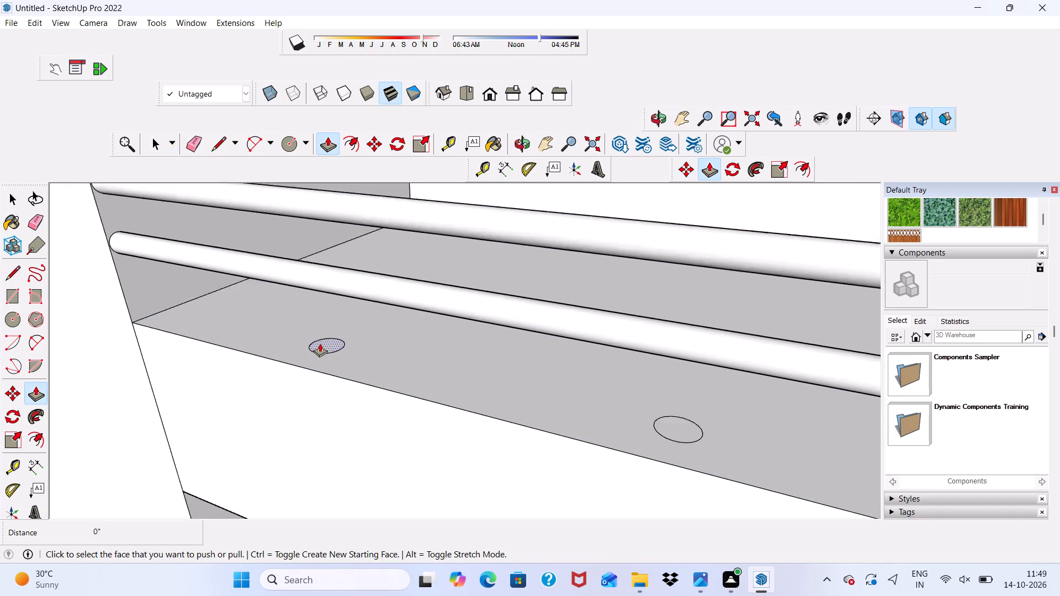
scroll(320, 343, up, 1)
click(320, 343)
scroll(335, 304, down, 6)
scroll(337, 315, up, 10)
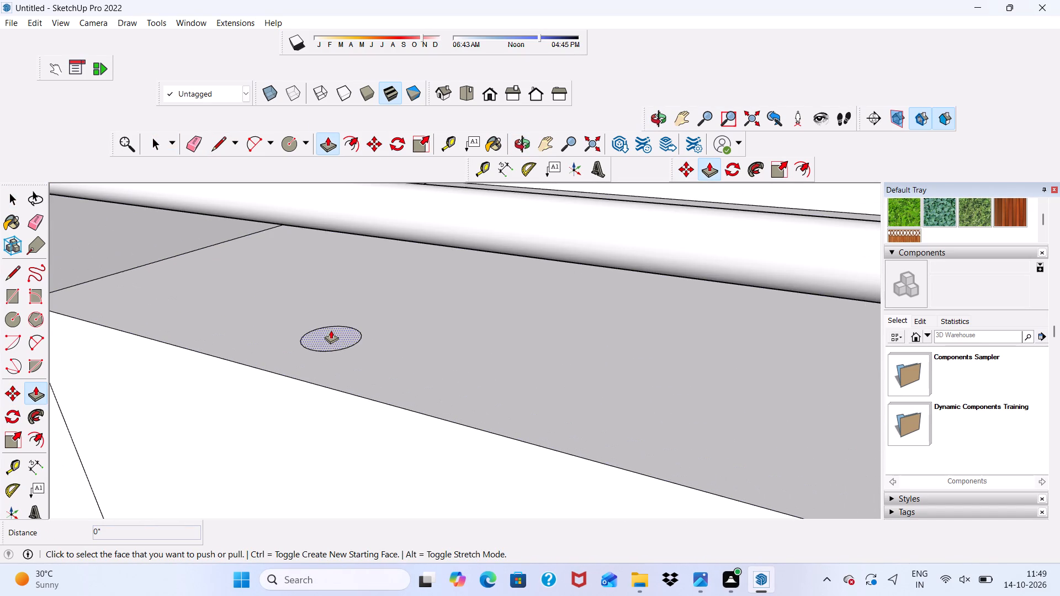
click(330, 331)
scroll(336, 300, down, 5)
scroll(384, 205, down, 15)
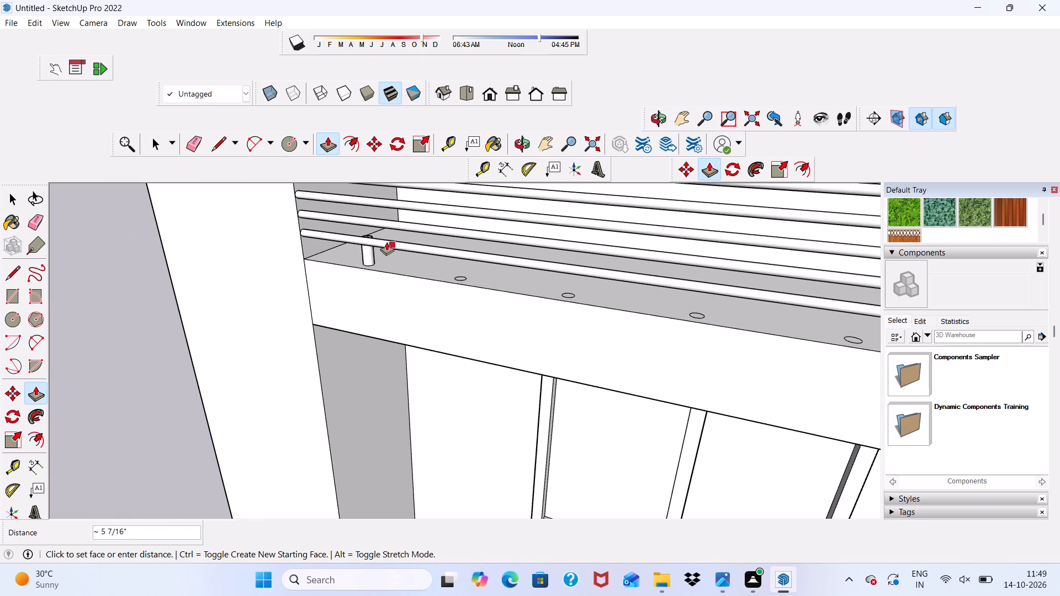
scroll(386, 242, down, 15)
scroll(402, 211, up, 4)
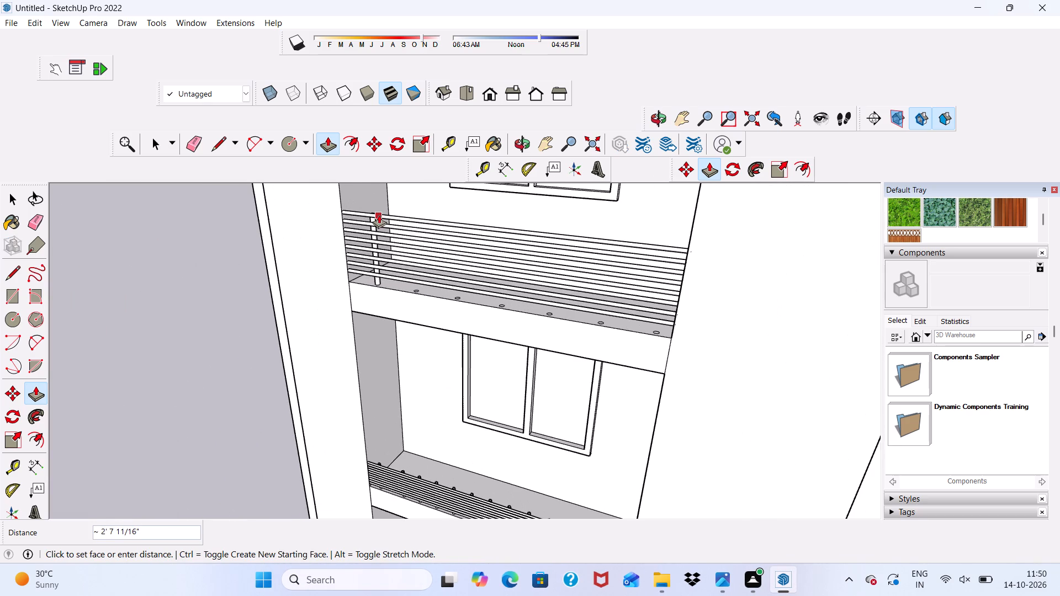
scroll(383, 212, up, 4)
click(383, 207)
Examine the lower-floor balcony's railing and its vertical posts as a reference for the upper one.
scroll(400, 244, down, 2)
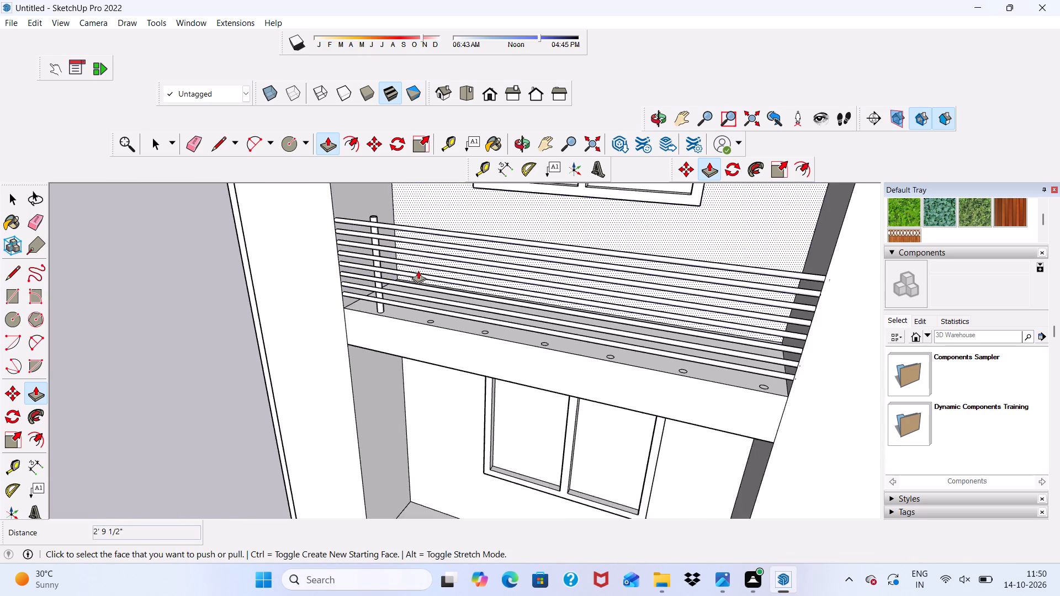
middle_drag(425, 271, 581, 191)
scroll(573, 198, down, 6)
scroll(567, 243, down, 5)
scroll(537, 385, up, 6)
scroll(538, 389, down, 3)
middle_drag(542, 399, 489, 342)
scroll(489, 342, up, 11)
scroll(533, 416, up, 6)
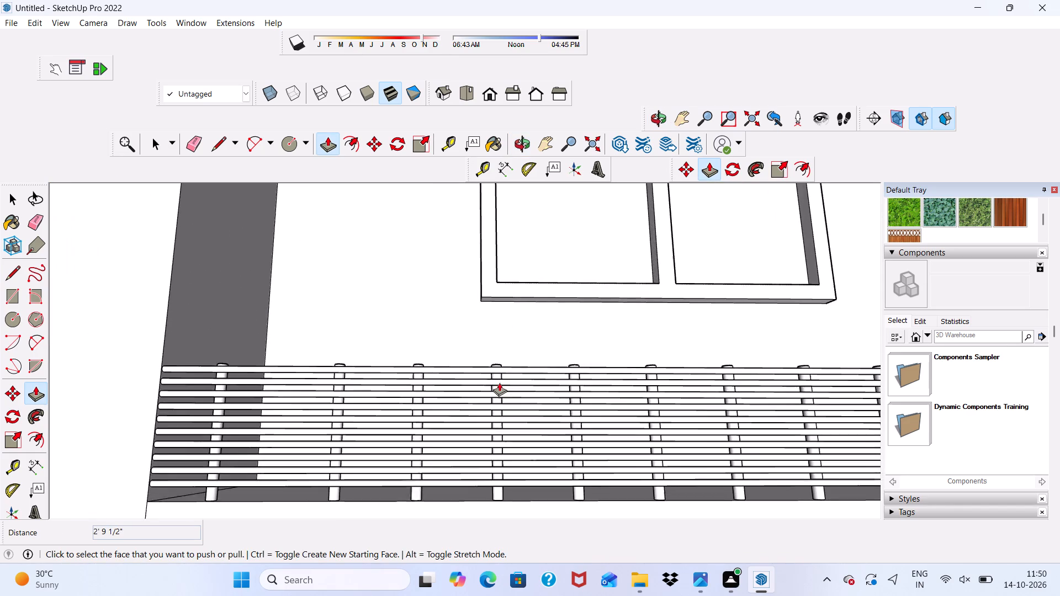
scroll(430, 344, down, 6)
scroll(414, 274, down, 5)
scroll(529, 290, down, 5)
middle_drag(548, 342, 557, 384)
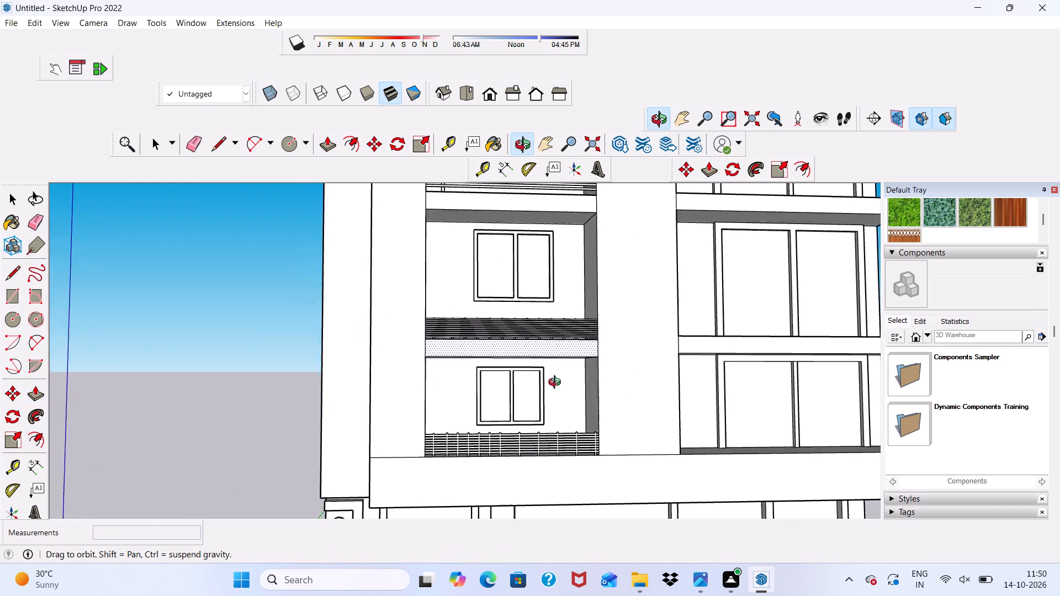
Extrude the second floor circle from the left up to the first post's top, 2' 9 1/2" high.
middle_drag(557, 384, 517, 448)
scroll(446, 334, down, 5)
scroll(477, 247, up, 18)
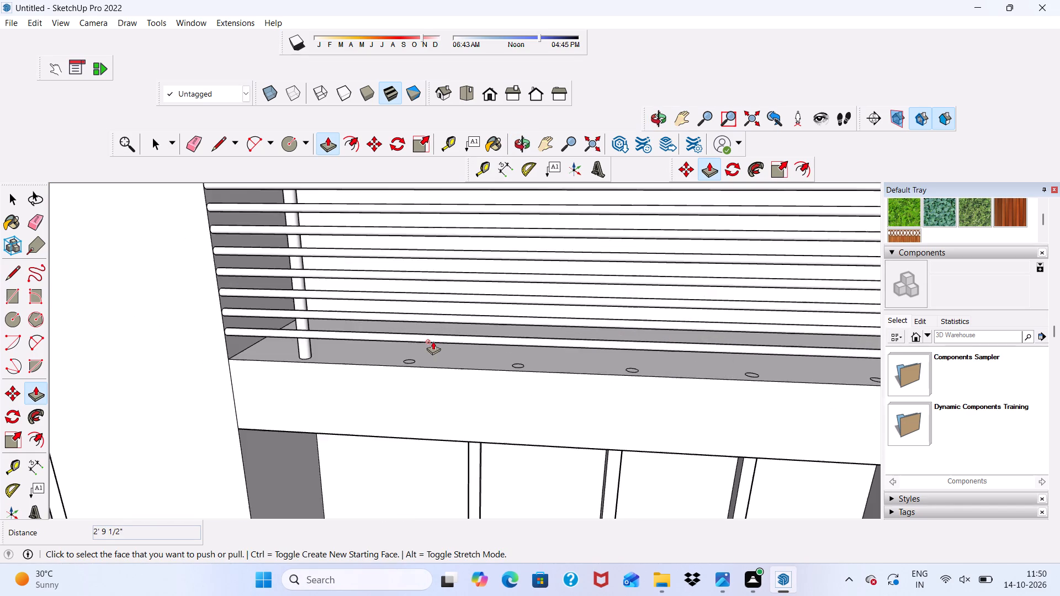
scroll(433, 341, up, 17)
click(383, 379)
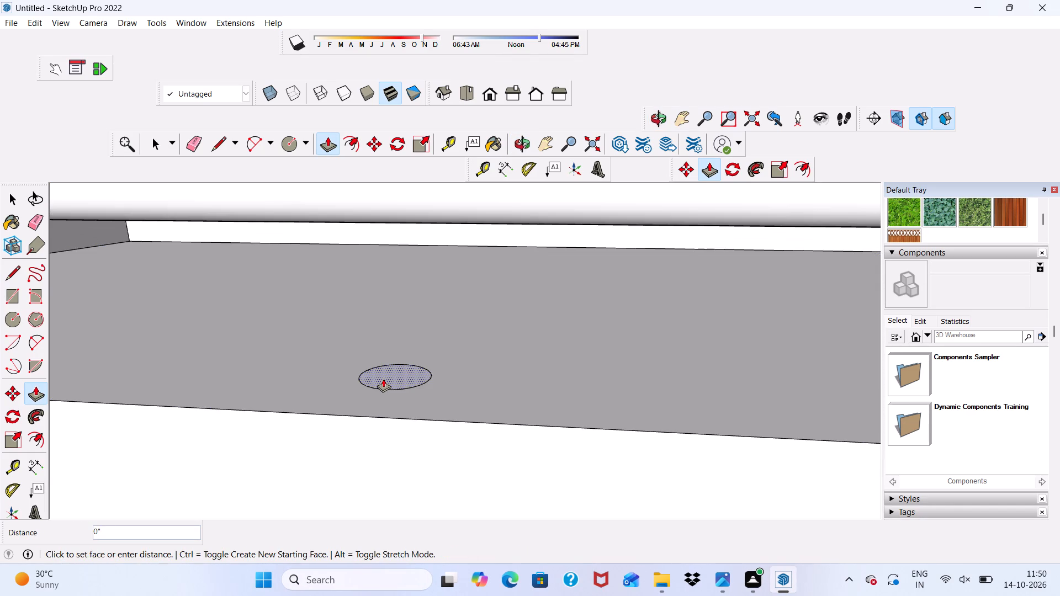
scroll(379, 371, down, 5)
scroll(352, 310, down, 20)
scroll(352, 310, down, 3)
scroll(464, 257, down, 12)
scroll(469, 189, up, 6)
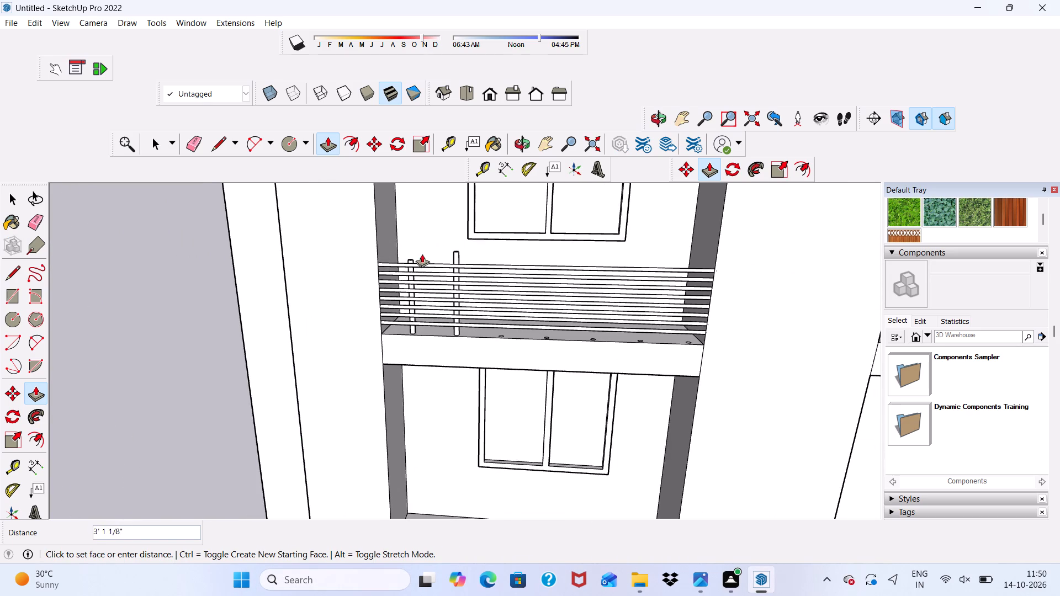
scroll(422, 254, up, 12)
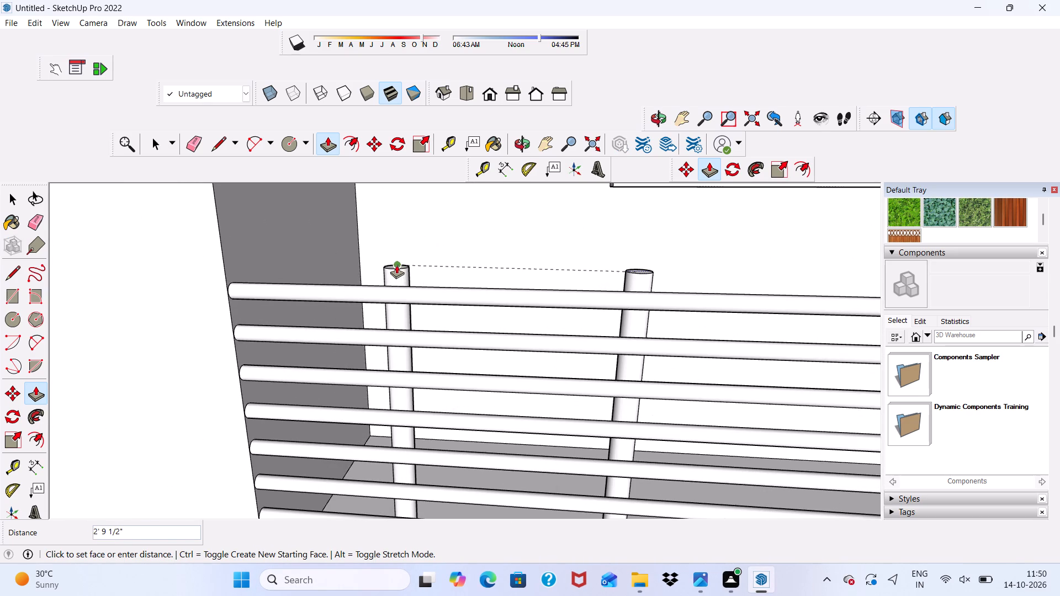
click(389, 268)
Extrude the third floor circle from the left up 2' 9 1/2", level with the second post's top.
scroll(389, 268, down, 6)
scroll(453, 262, down, 6)
scroll(600, 413, up, 6)
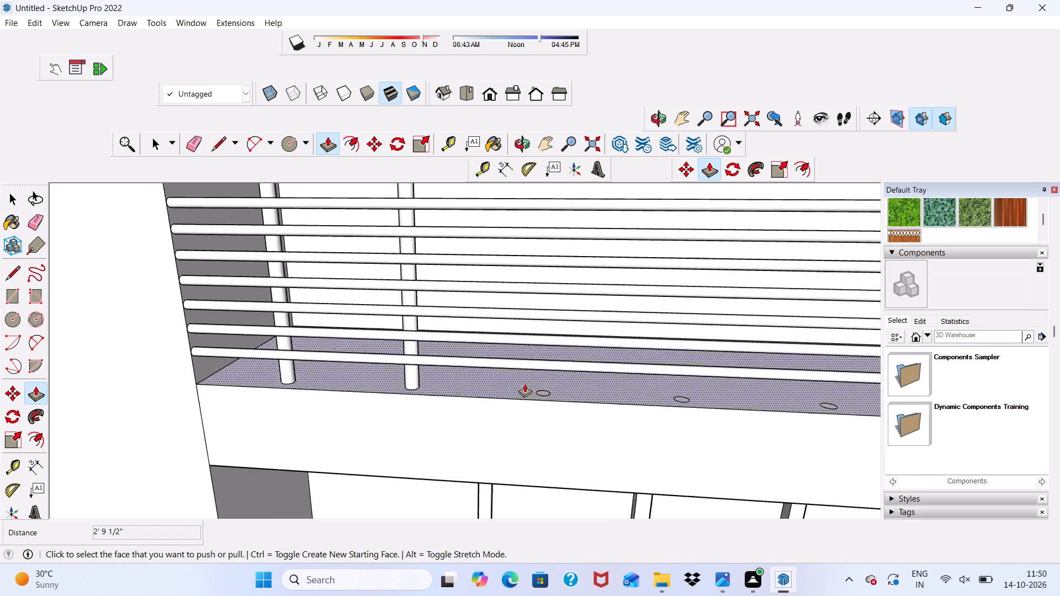
scroll(524, 384, up, 5)
scroll(568, 400, up, 11)
click(553, 398)
scroll(549, 368, down, 3)
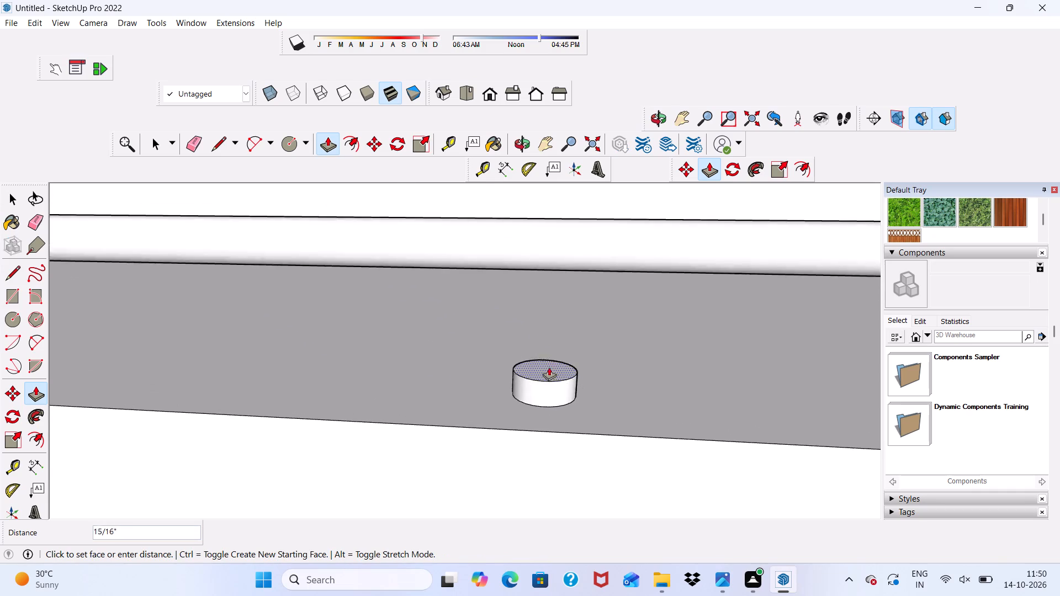
scroll(549, 367, down, 14)
scroll(539, 289, down, 17)
scroll(520, 229, up, 5)
scroll(471, 243, up, 2)
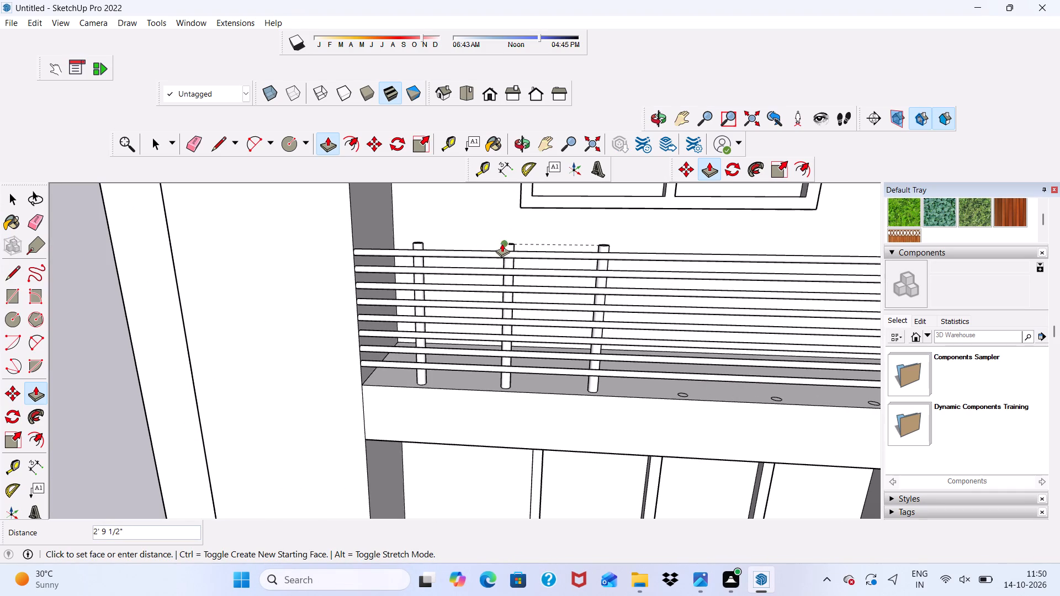
click(506, 243)
Extrude the fourth floor circle from the left up 2' 9 1/2", level with the third post's top.
scroll(691, 380, up, 5)
scroll(626, 412, up, 12)
click(693, 401)
scroll(675, 270, down, 6)
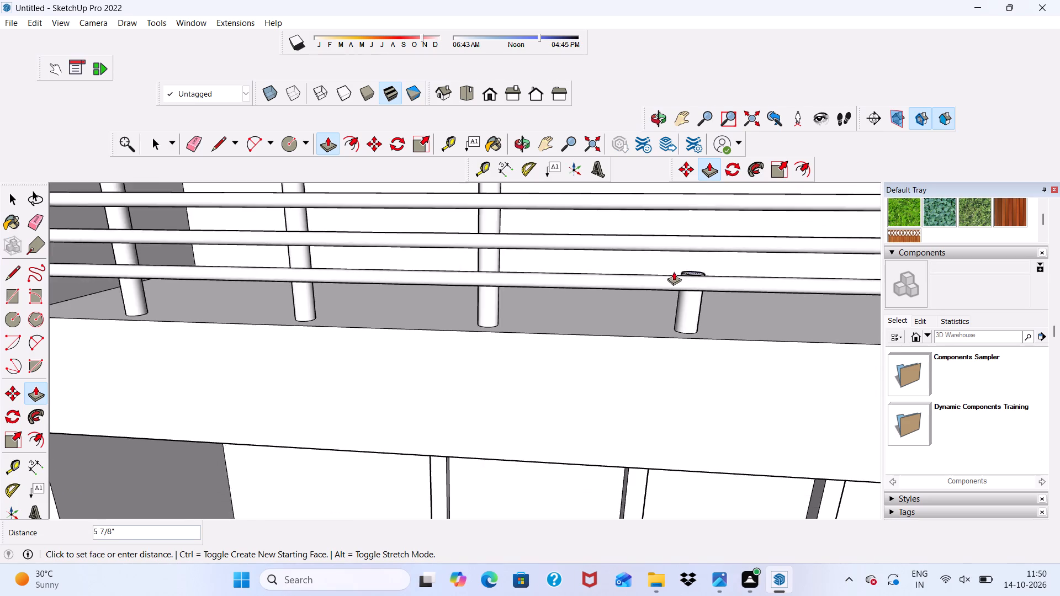
scroll(674, 272, down, 20)
scroll(674, 272, down, 2)
scroll(636, 215, up, 8)
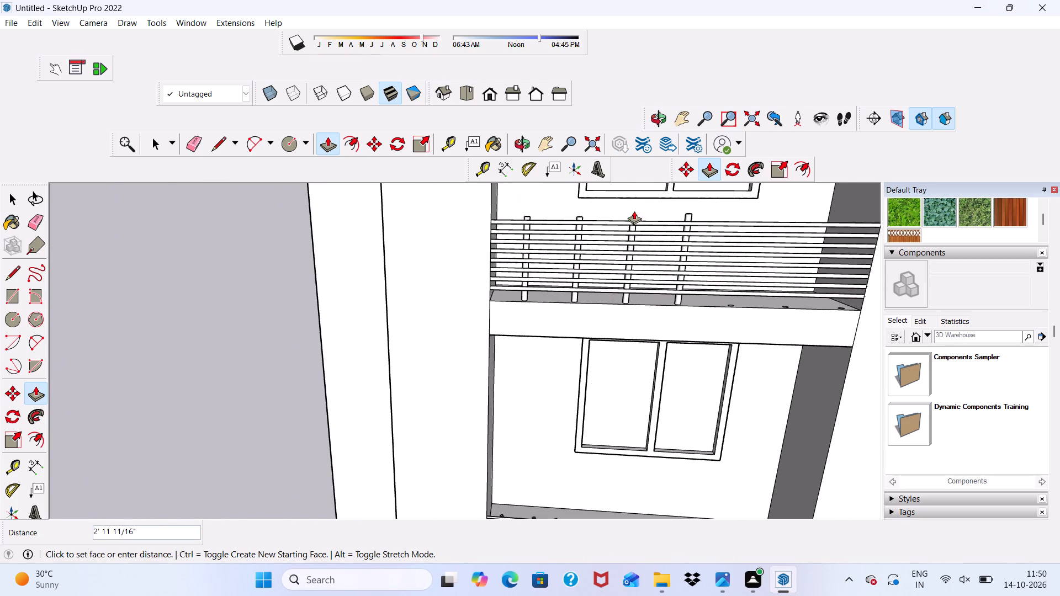
scroll(634, 211, up, 7)
click(632, 222)
Extrude the fifth floor circle from the left up 2' 9 1/2", level with the fourth post's top.
scroll(575, 249, down, 10)
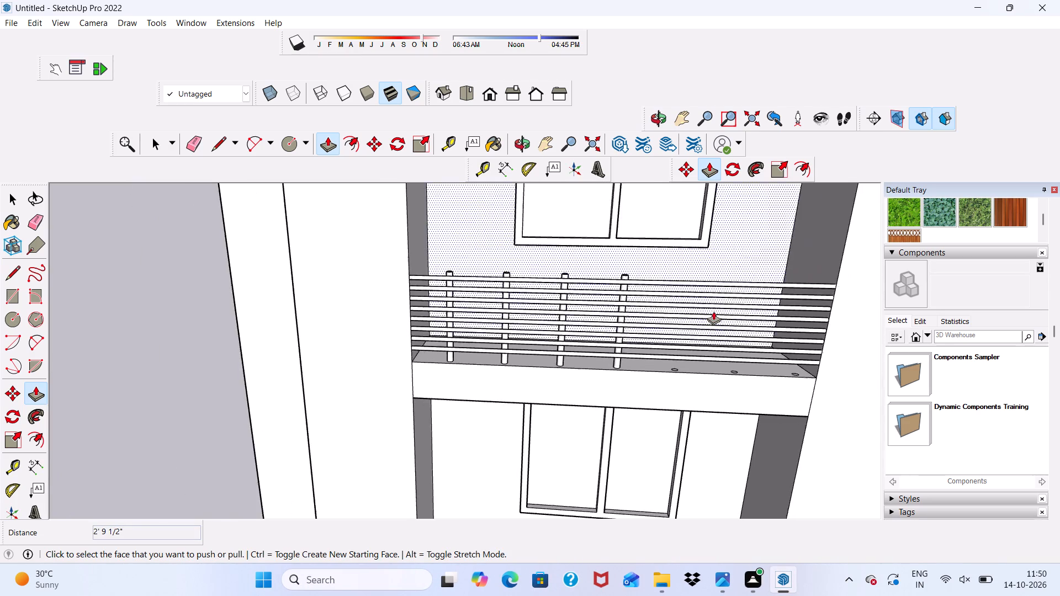
scroll(714, 311, up, 5)
scroll(621, 381, up, 6)
scroll(703, 453, up, 6)
click(662, 440)
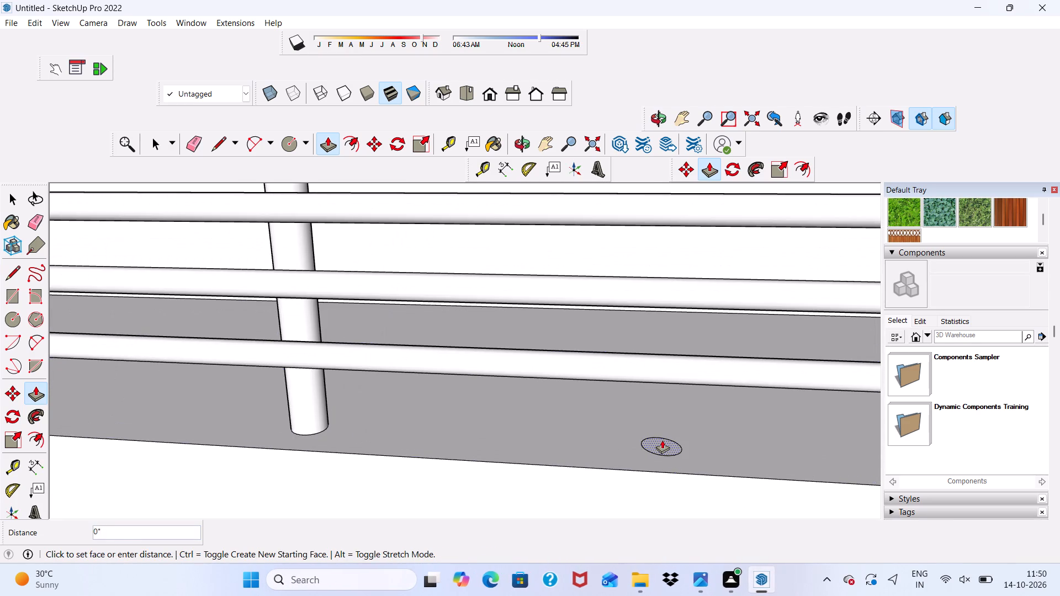
scroll(646, 345, down, 10)
scroll(642, 317, down, 12)
scroll(593, 243, up, 5)
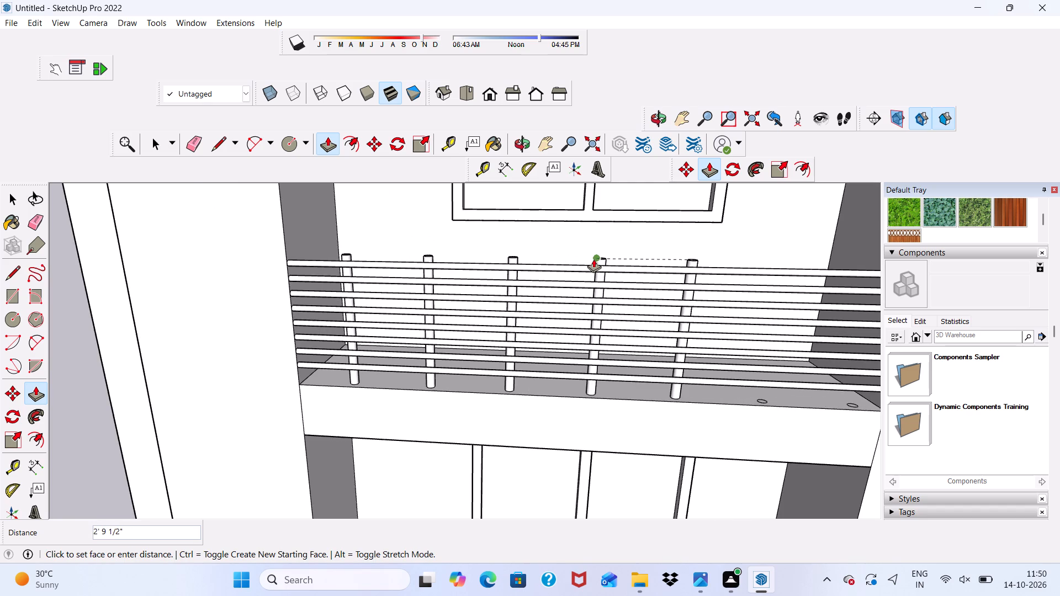
click(593, 259)
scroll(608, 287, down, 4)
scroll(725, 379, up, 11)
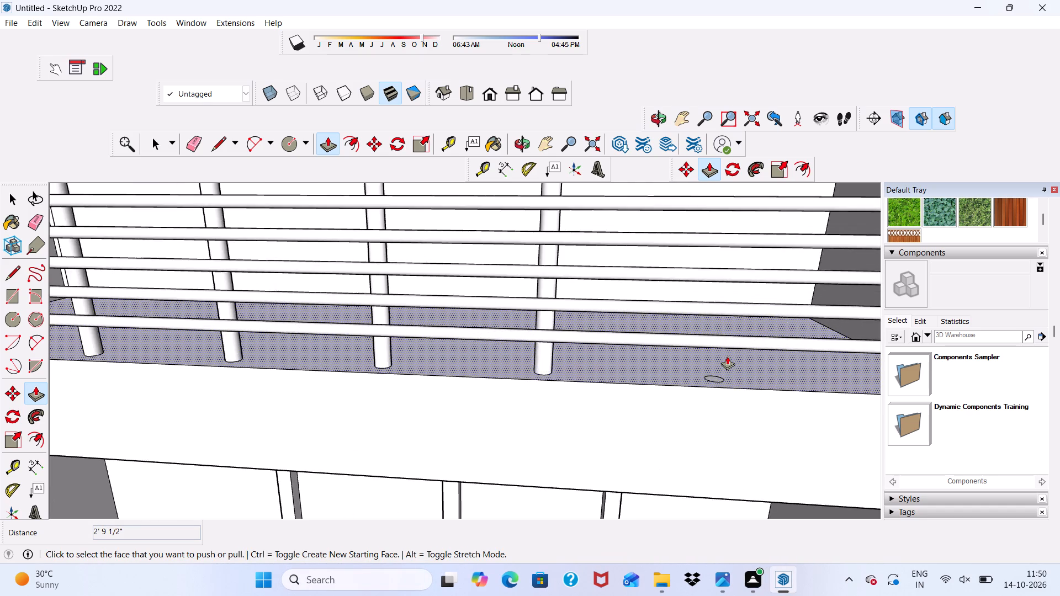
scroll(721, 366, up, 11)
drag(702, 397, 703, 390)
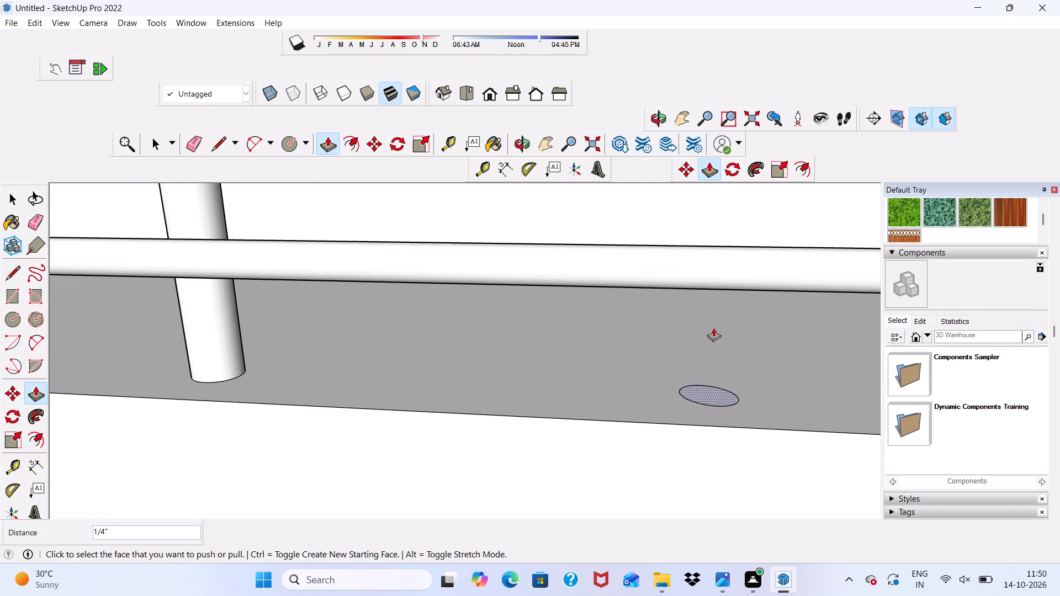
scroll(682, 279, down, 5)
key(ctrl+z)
Extrude the sixth floor circle from the left up 2' 9 1/2", level with the fifth post's top.
scroll(732, 348, up, 5)
scroll(684, 365, up, 5)
click(683, 365)
scroll(670, 307, down, 11)
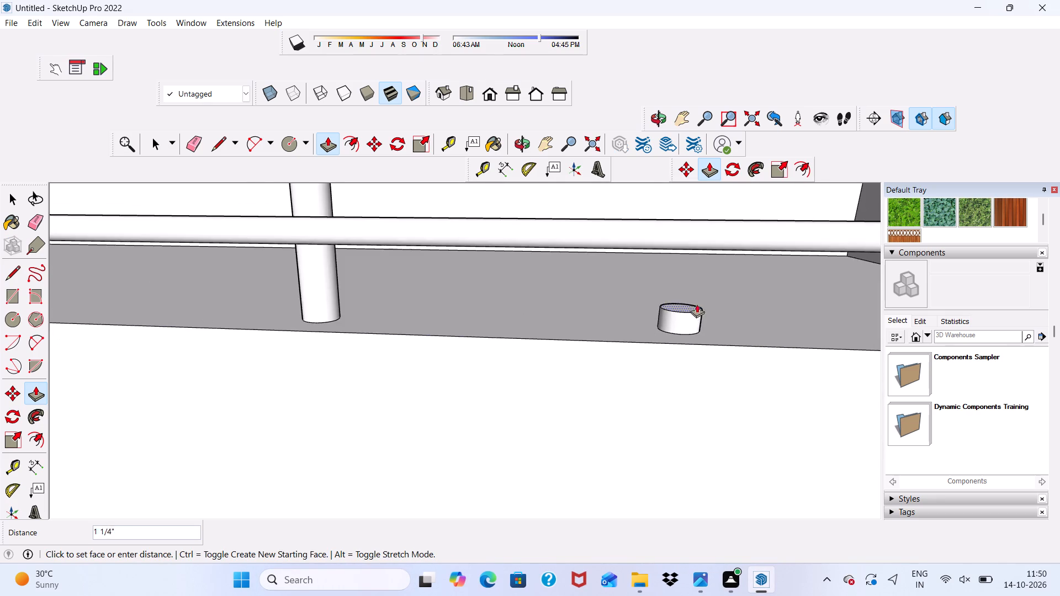
scroll(691, 304, down, 9)
scroll(676, 250, down, 5)
scroll(668, 295, down, 6)
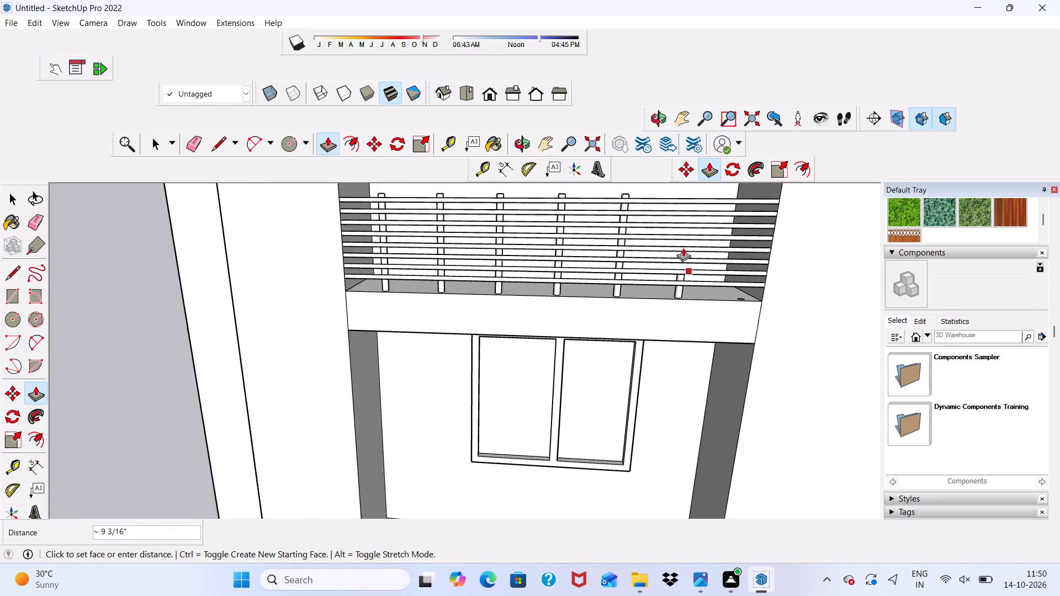
scroll(679, 242, down, 5)
scroll(644, 206, up, 4)
scroll(628, 223, down, 1)
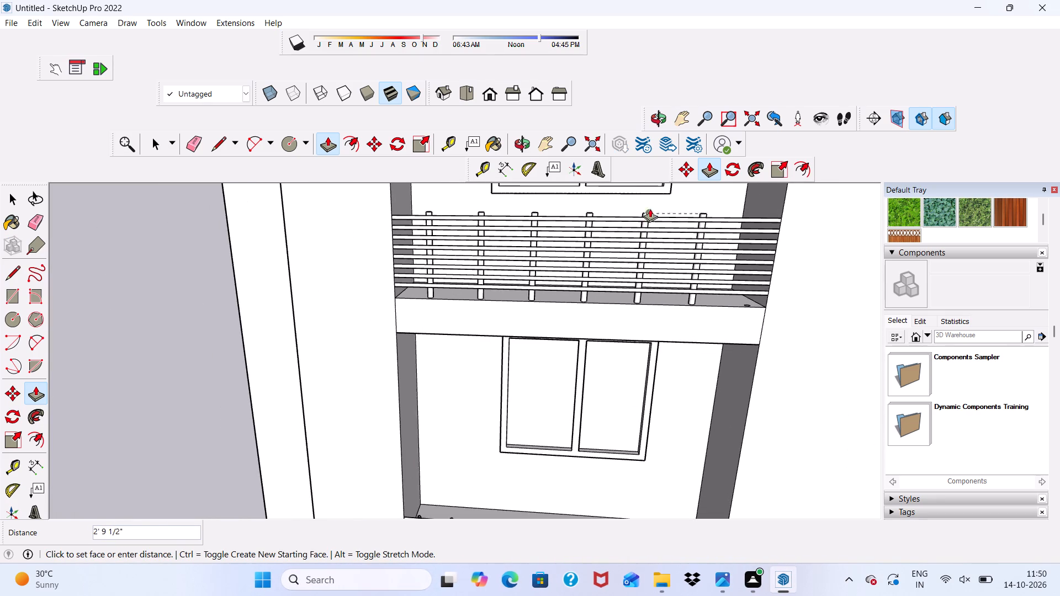
scroll(650, 208, up, 5)
scroll(633, 222, down, 1)
scroll(648, 227, up, 5)
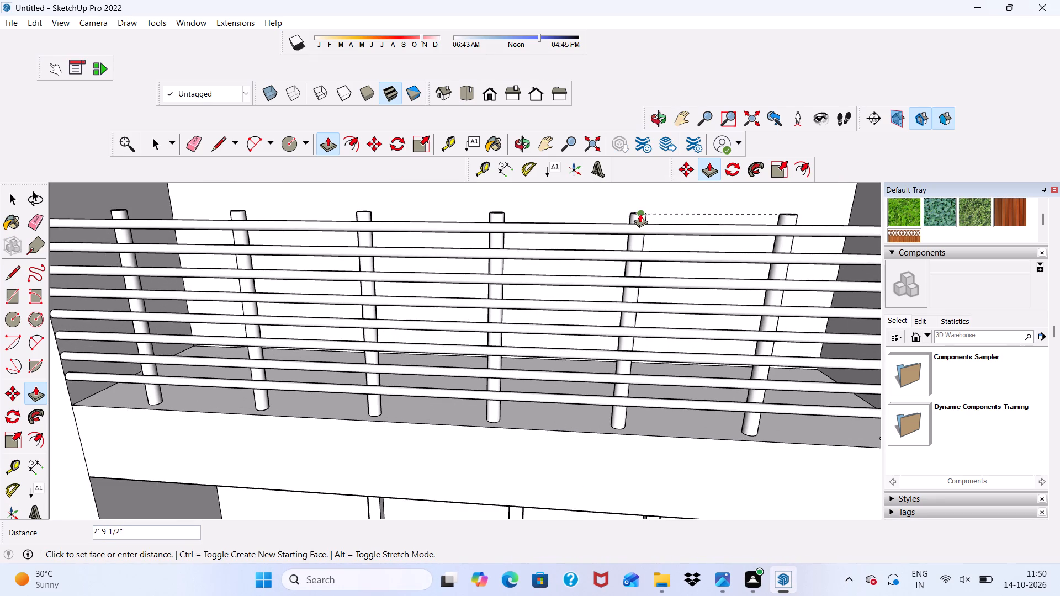
click(640, 214)
Extrude the seventh and last floor circle, nearest the right side wall, up 2' 9 1/2" to the sixth post's top.
scroll(807, 351, up, 2)
scroll(535, 270, down, 6)
scroll(586, 280, down, 1)
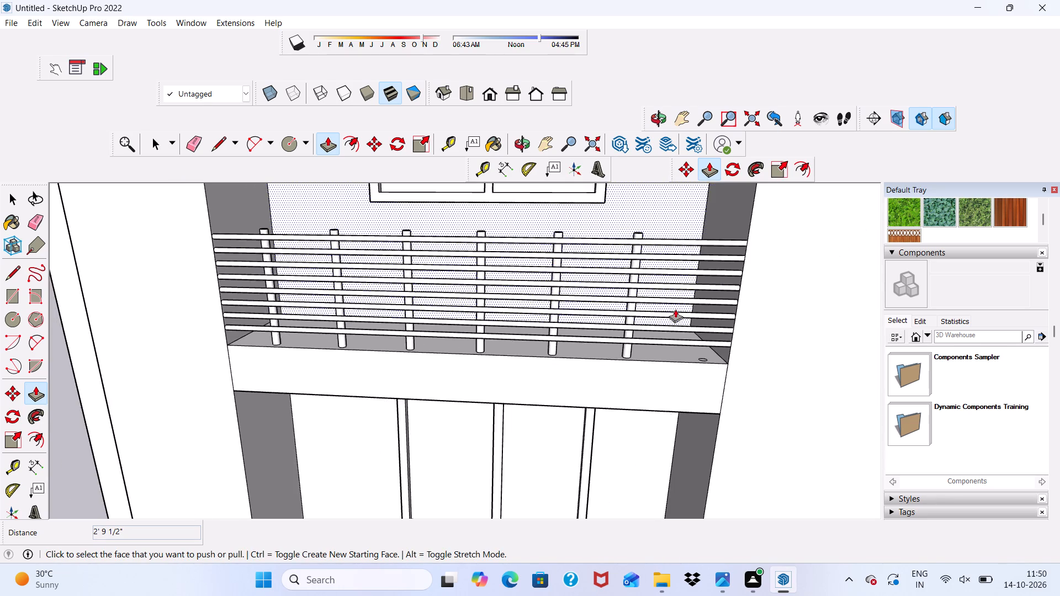
scroll(675, 309, up, 3)
scroll(732, 365, up, 20)
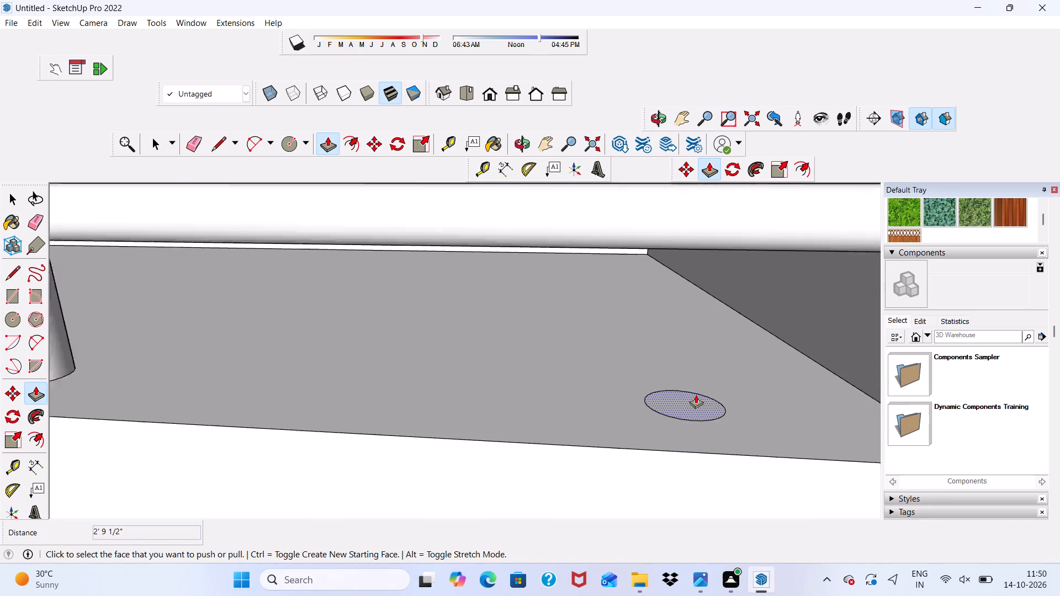
click(689, 400)
scroll(646, 312, down, 16)
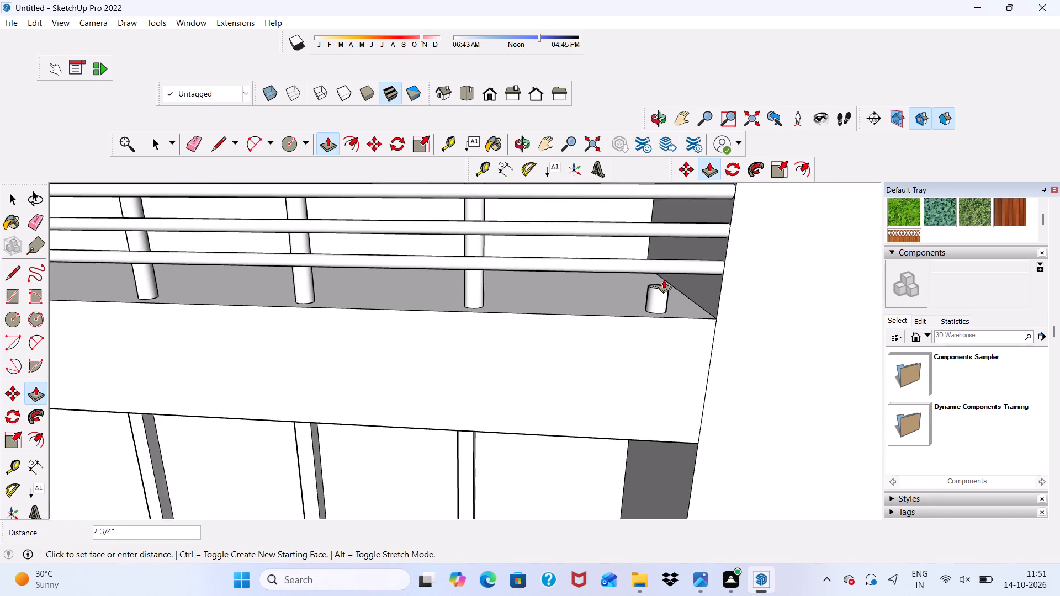
scroll(664, 279, down, 20)
scroll(664, 279, down, 2)
scroll(606, 206, up, 6)
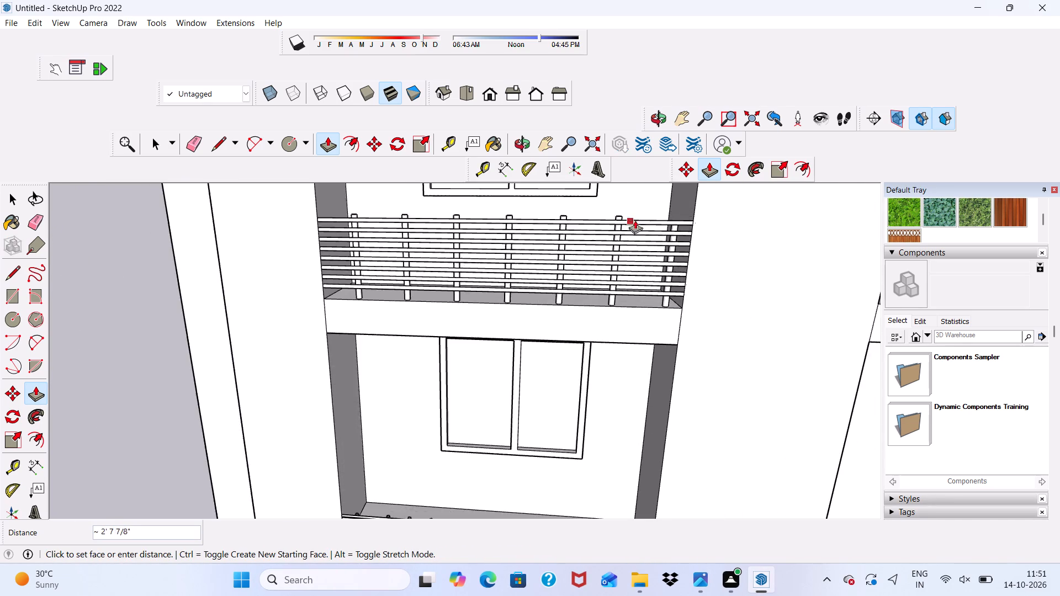
scroll(635, 220, up, 4)
click(609, 213)
Examine the balcony railings across the building's front and the balcony above that still has no railing.
scroll(611, 227, down, 8)
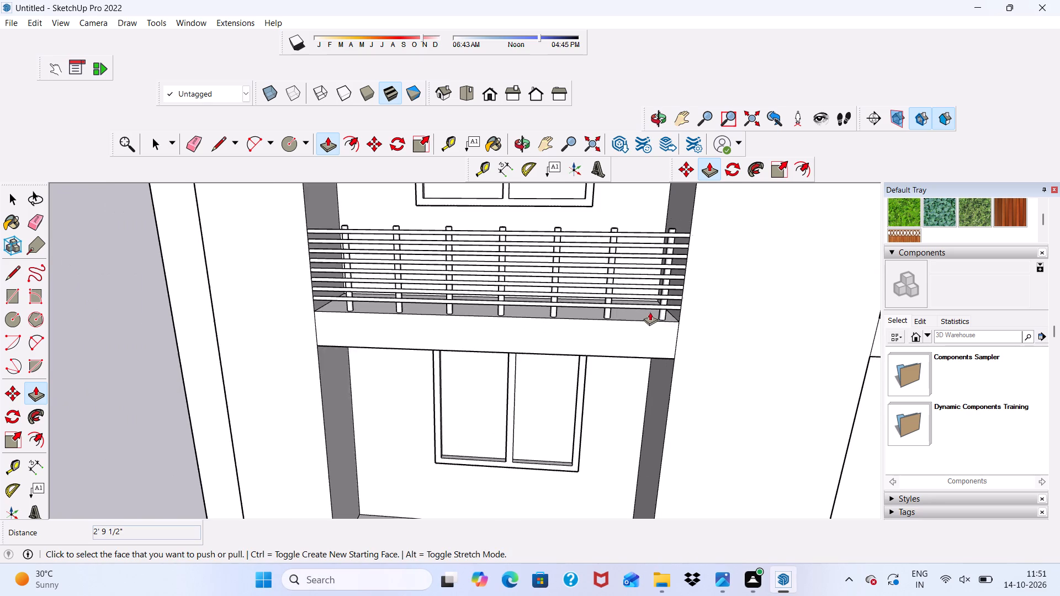
scroll(650, 312, down, 4)
middle_drag(605, 310, 624, 336)
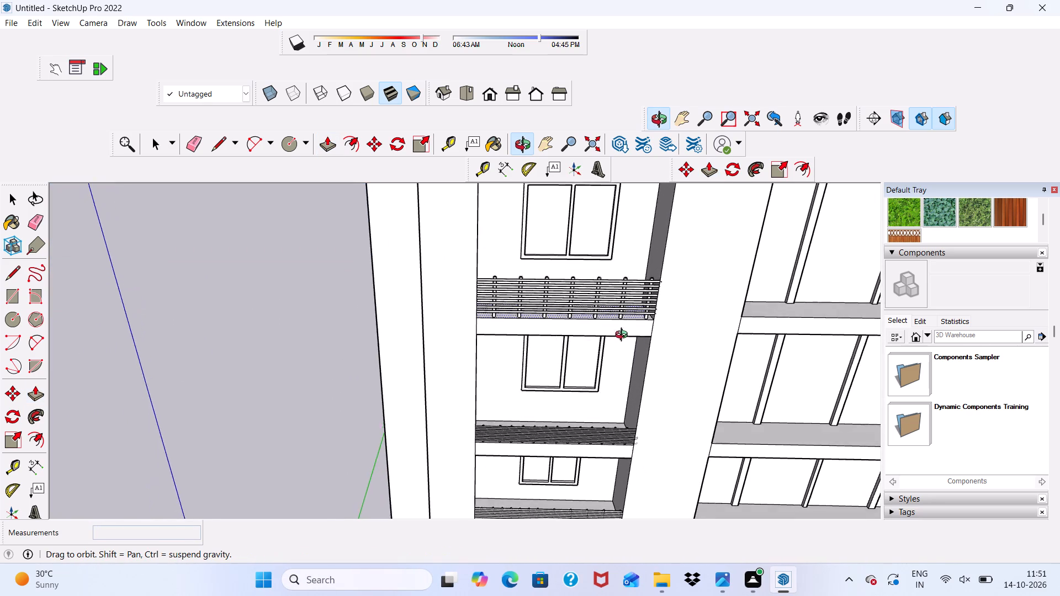
middle_drag(624, 336, 663, 297)
scroll(663, 297, up, 1)
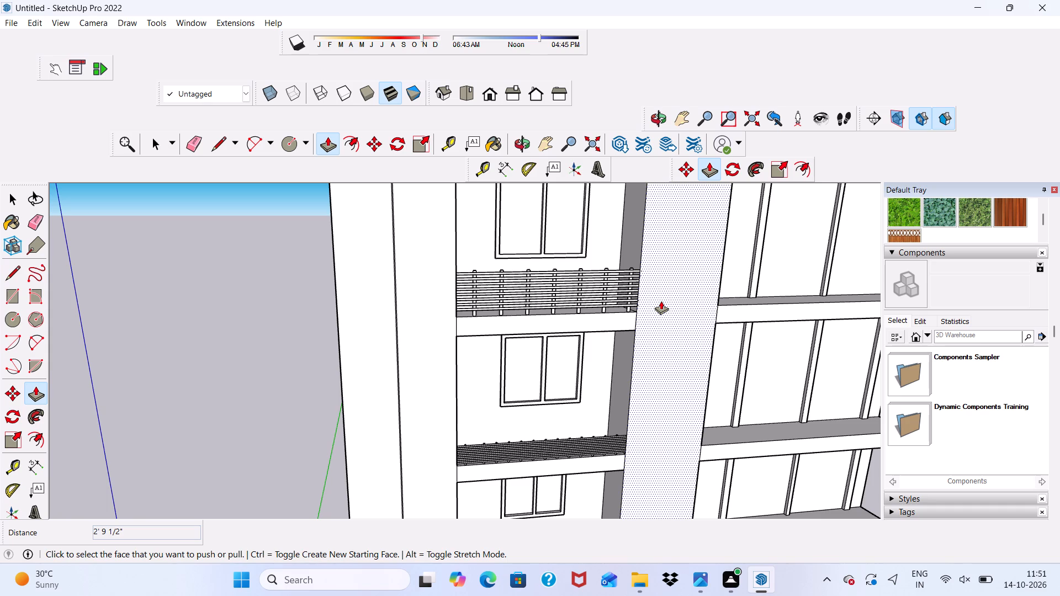
key(space)
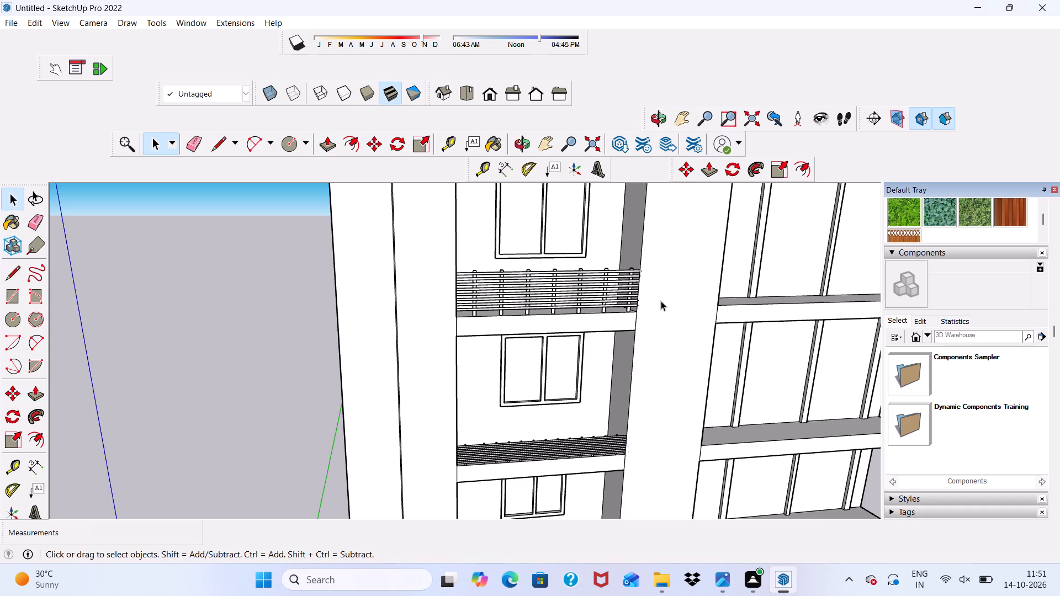
scroll(653, 312, down, 8)
scroll(637, 377, up, 1)
scroll(638, 400, down, 1)
middle_drag(645, 446, 617, 339)
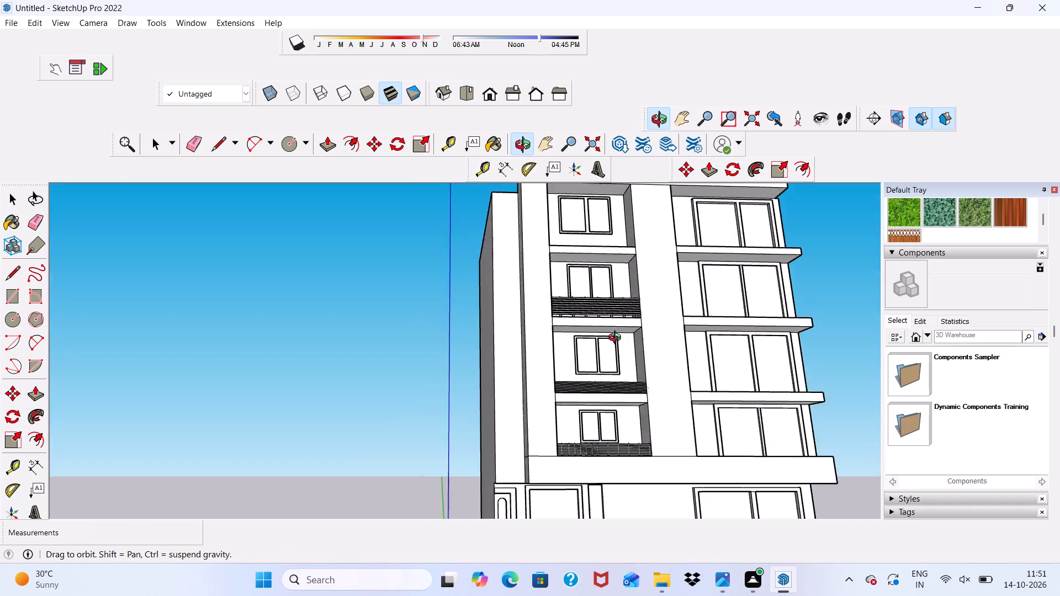
middle_drag(617, 339, 561, 371)
scroll(656, 414, up, 5)
scroll(645, 421, down, 3)
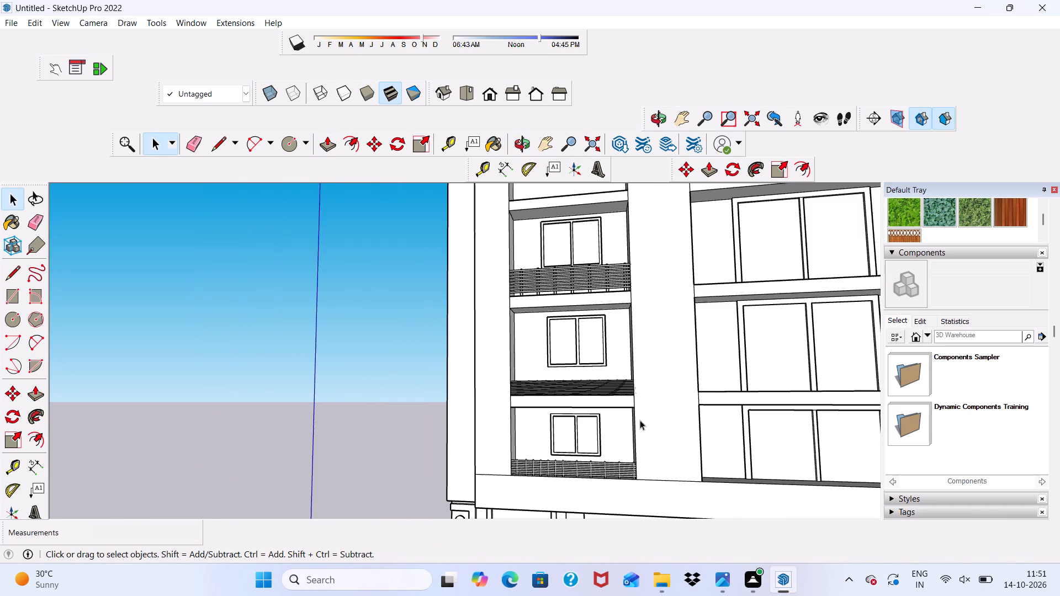
middle_drag(681, 375, 805, 395)
scroll(813, 406, up, 5)
scroll(481, 301, up, 7)
scroll(427, 249, down, 8)
scroll(428, 283, up, 1)
scroll(428, 283, down, 2)
middle_drag(431, 340, 253, 441)
scroll(290, 408, up, 1)
scroll(313, 385, down, 3)
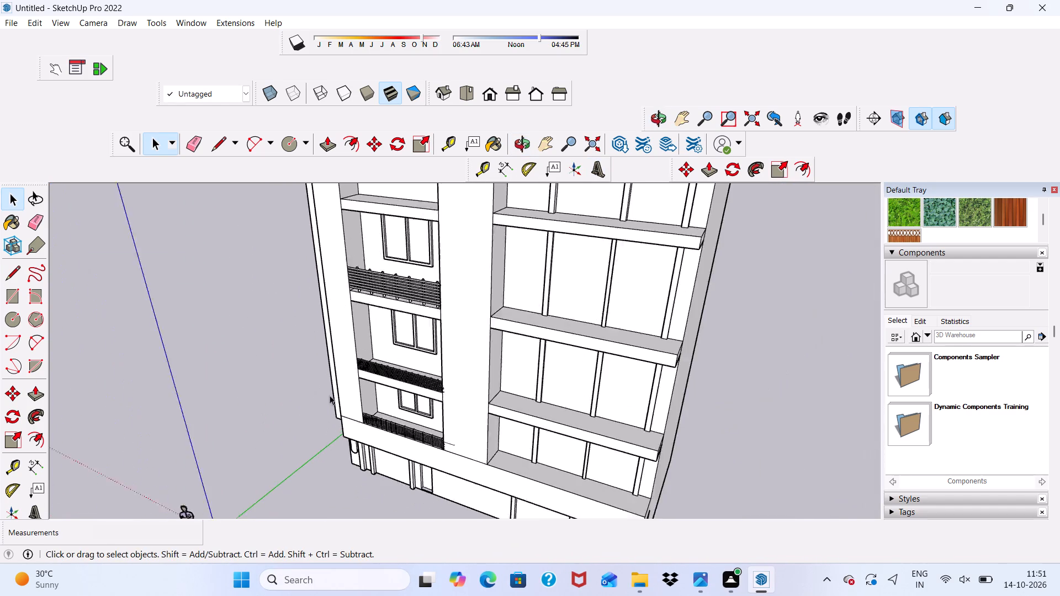
scroll(330, 395, down, 3)
scroll(404, 338, up, 5)
scroll(375, 303, down, 11)
scroll(379, 220, up, 7)
scroll(378, 203, down, 1)
scroll(378, 268, up, 6)
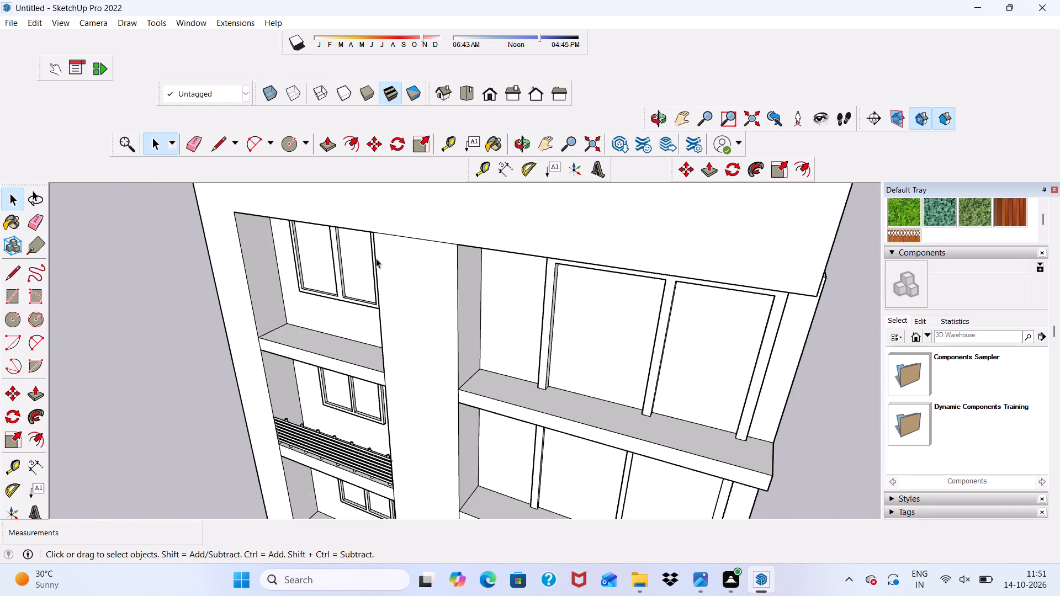
Draw a circle of 1 1/2" radius on the topmost balcony's left side wall, just above the floor at the front edge.
scroll(328, 357, up, 5)
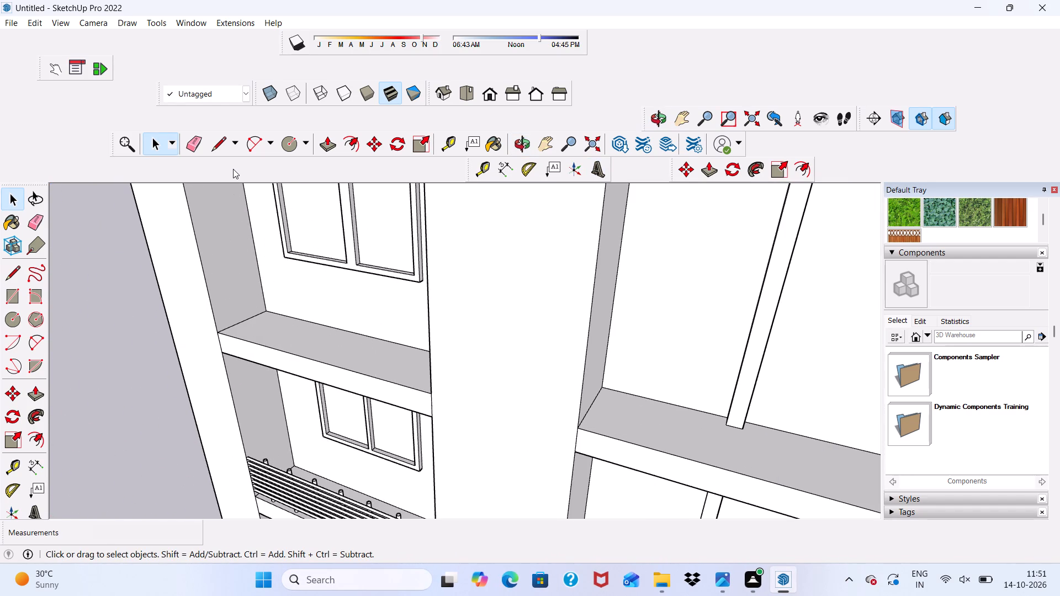
scroll(239, 173, up, 3)
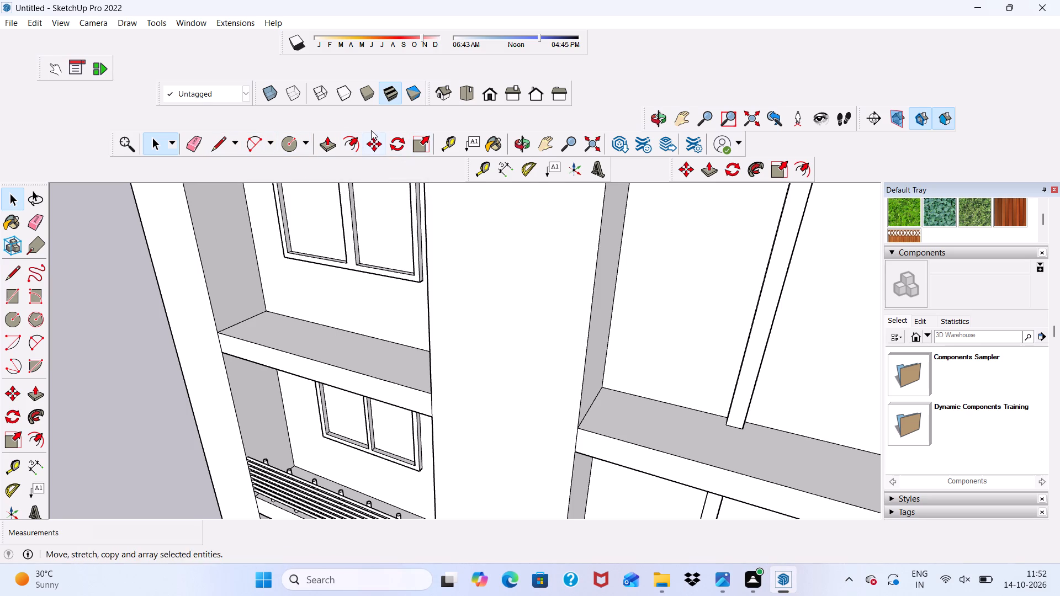
click(275, 136)
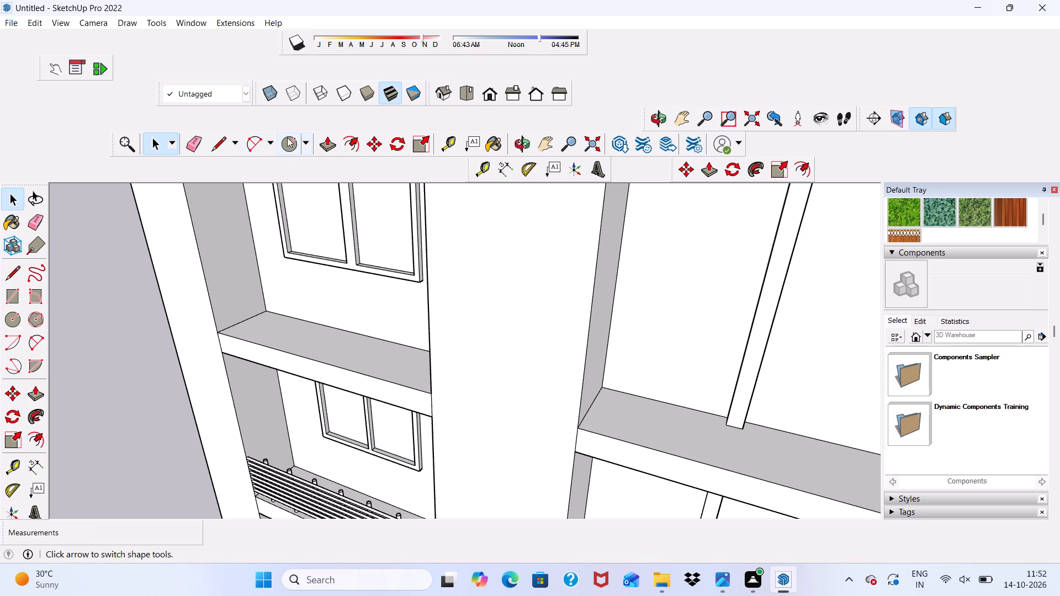
click(291, 140)
scroll(174, 302, up, 17)
scroll(255, 379, down, 1)
scroll(255, 380, up, 5)
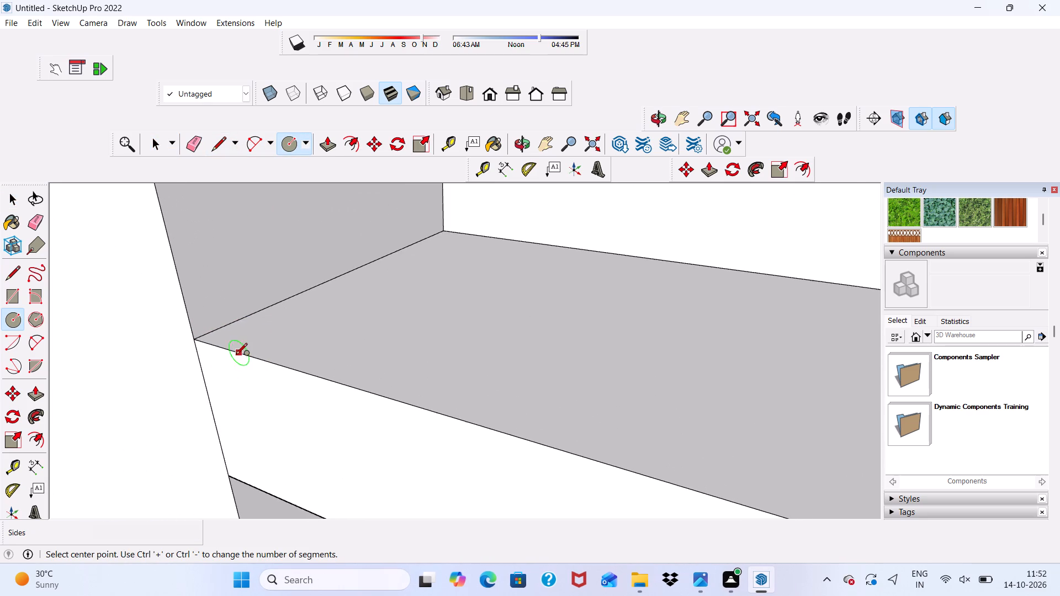
scroll(236, 355, up, 11)
scroll(183, 315, down, 5)
scroll(165, 300, up, 5)
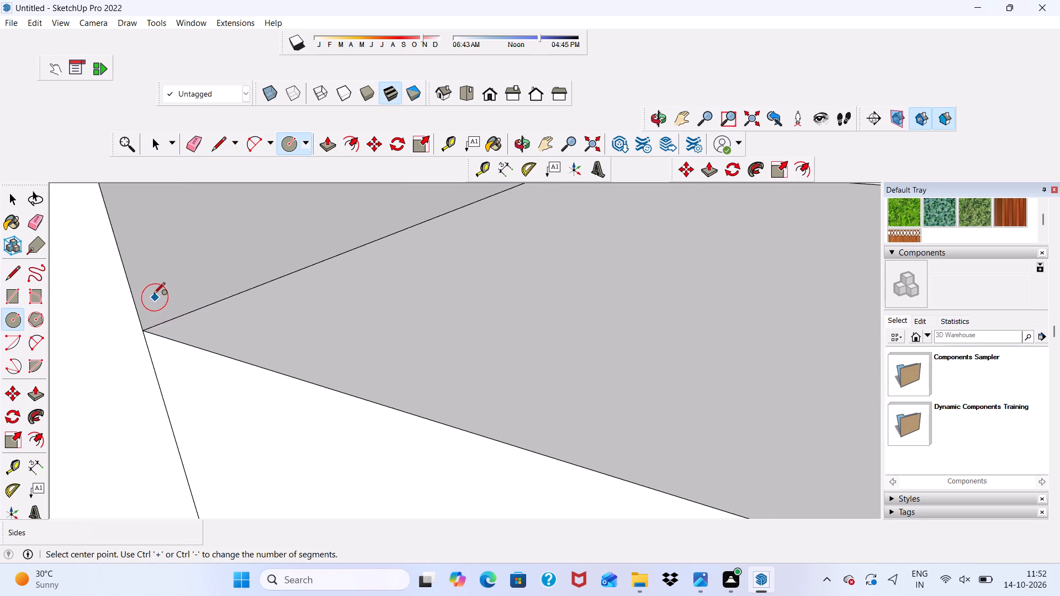
scroll(150, 290, up, 12)
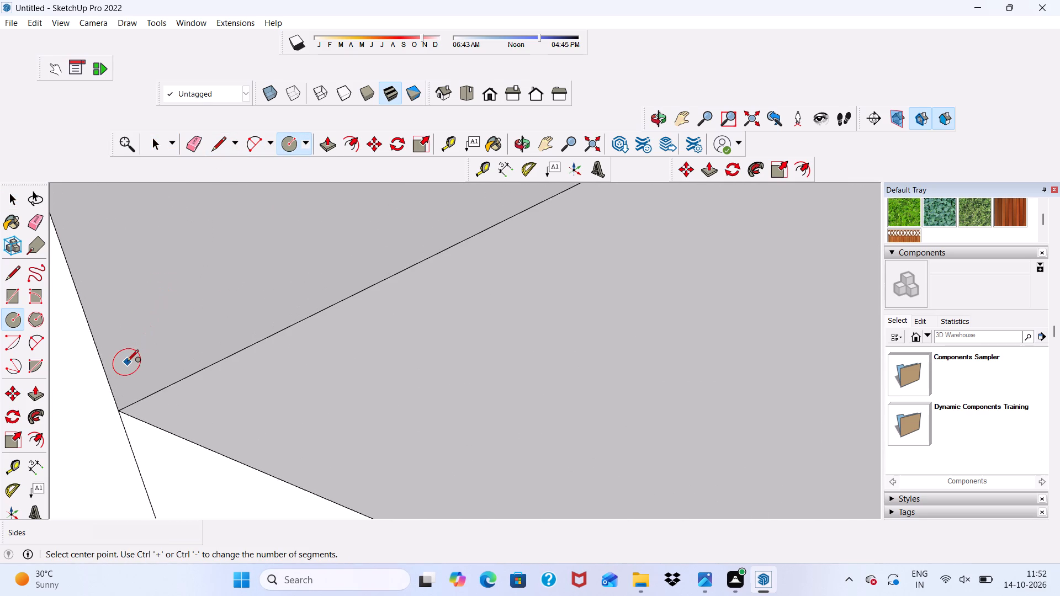
scroll(128, 365, up, 5)
scroll(129, 366, down, 20)
scroll(129, 366, down, 12)
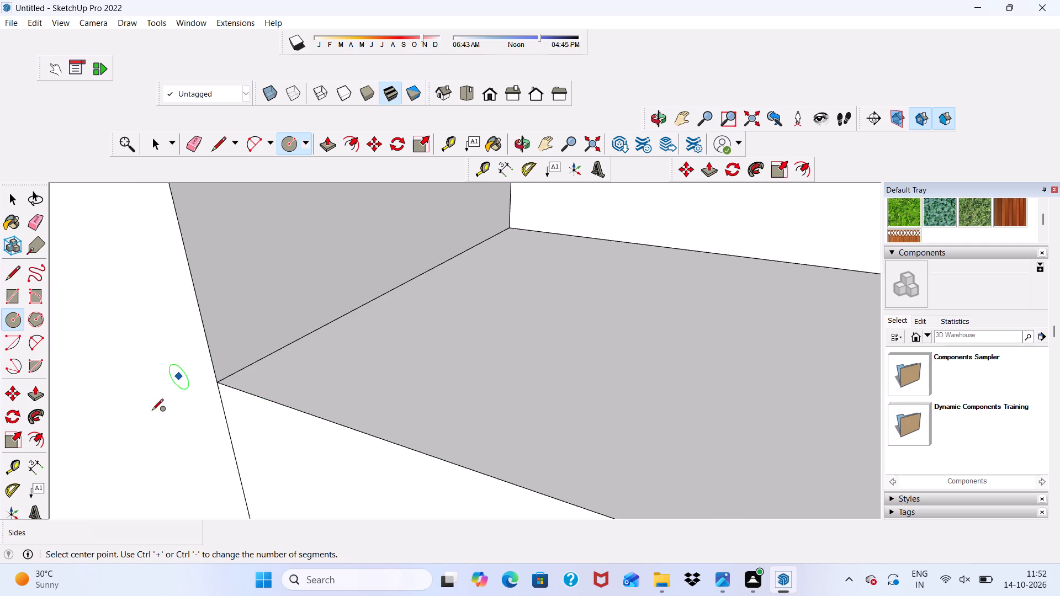
scroll(152, 411, down, 11)
middle_drag(264, 444, 161, 441)
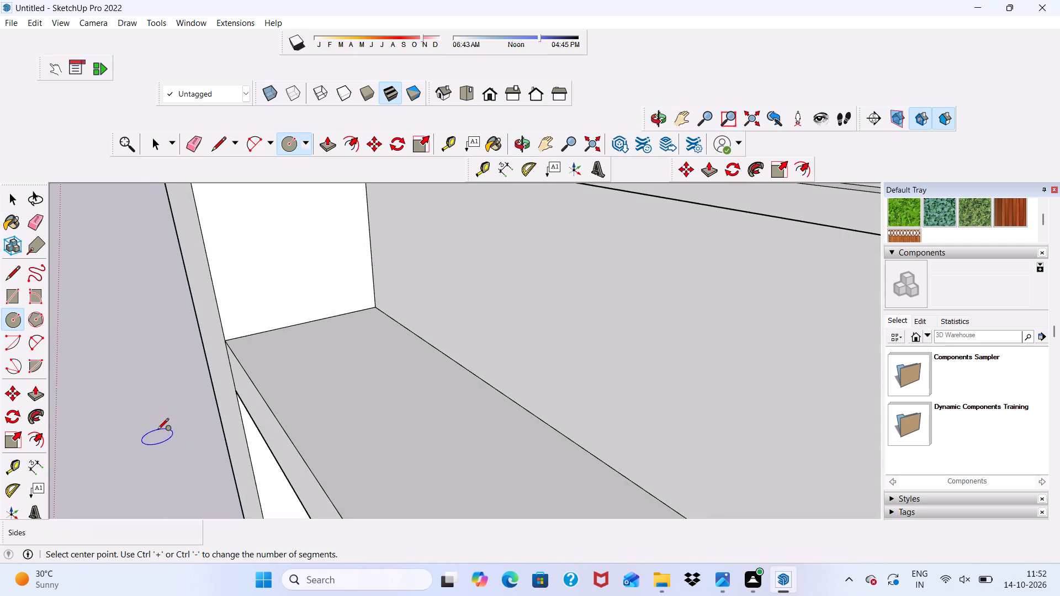
scroll(164, 403, up, 1)
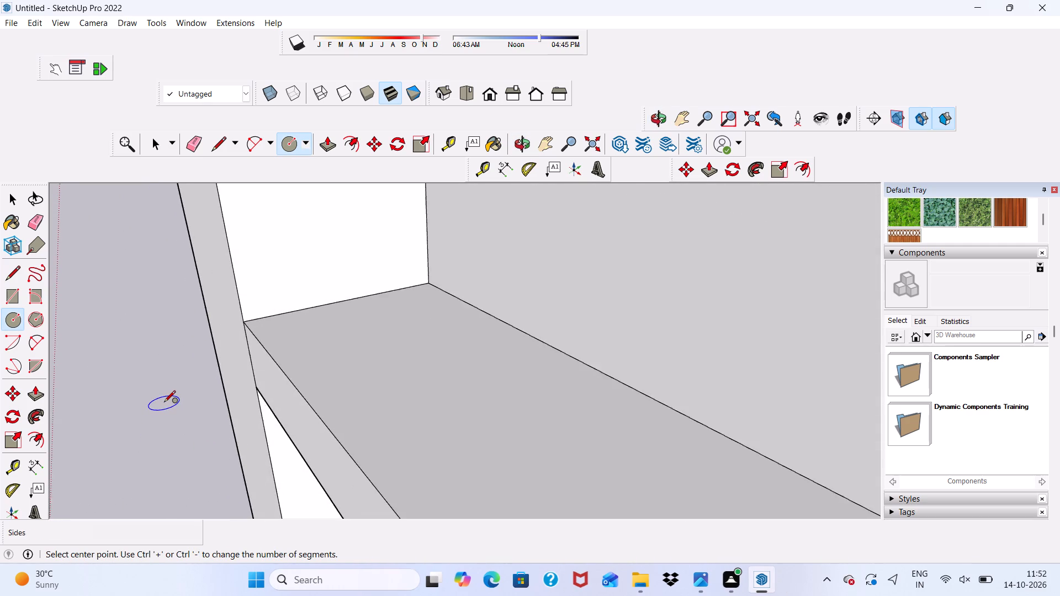
scroll(164, 403, up, 4)
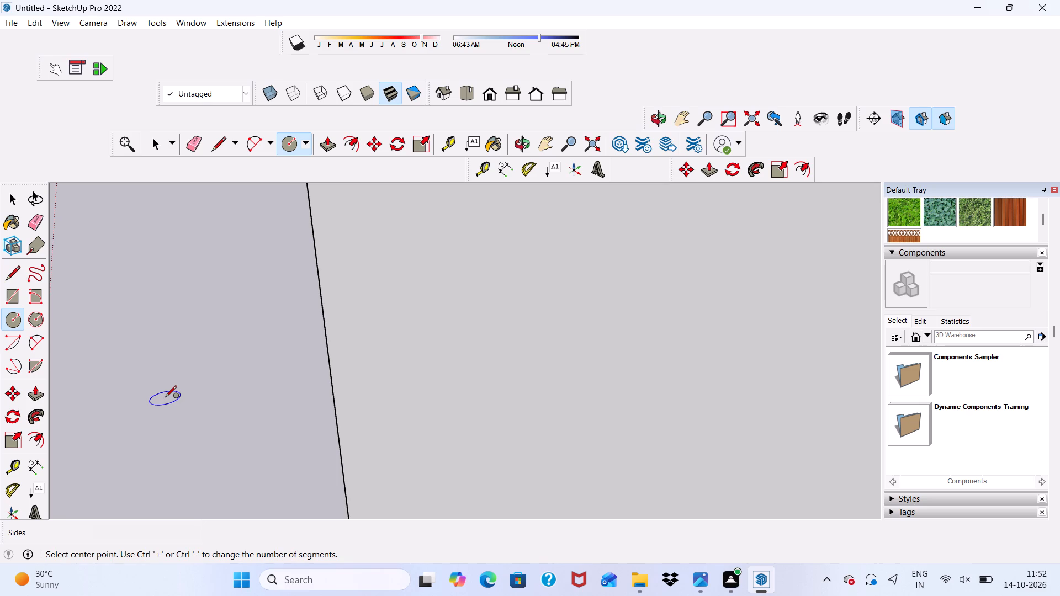
scroll(163, 428, down, 10)
scroll(156, 374, up, 5)
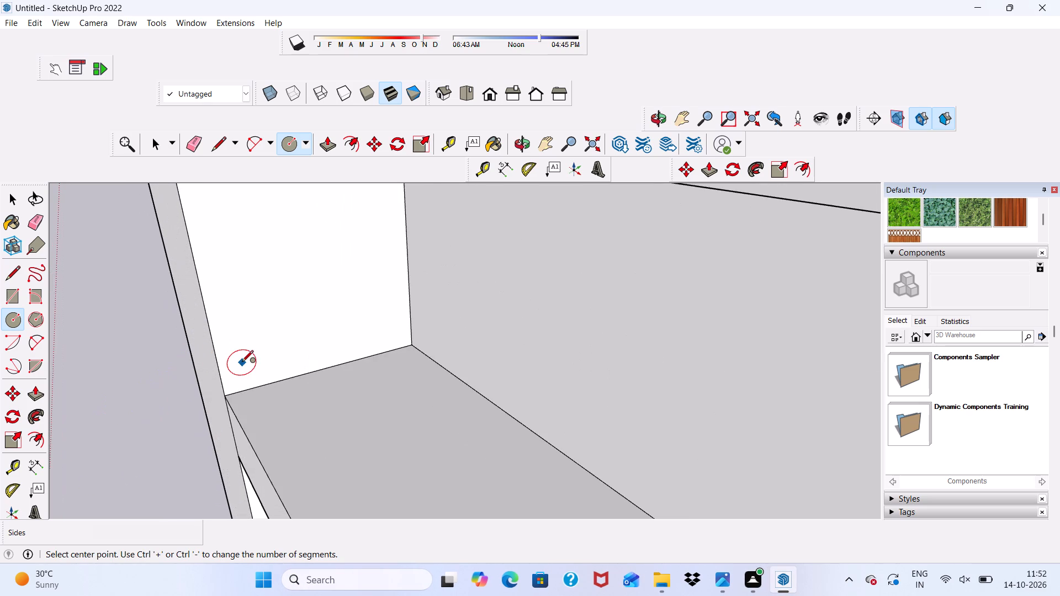
scroll(242, 366, up, 5)
click(234, 380)
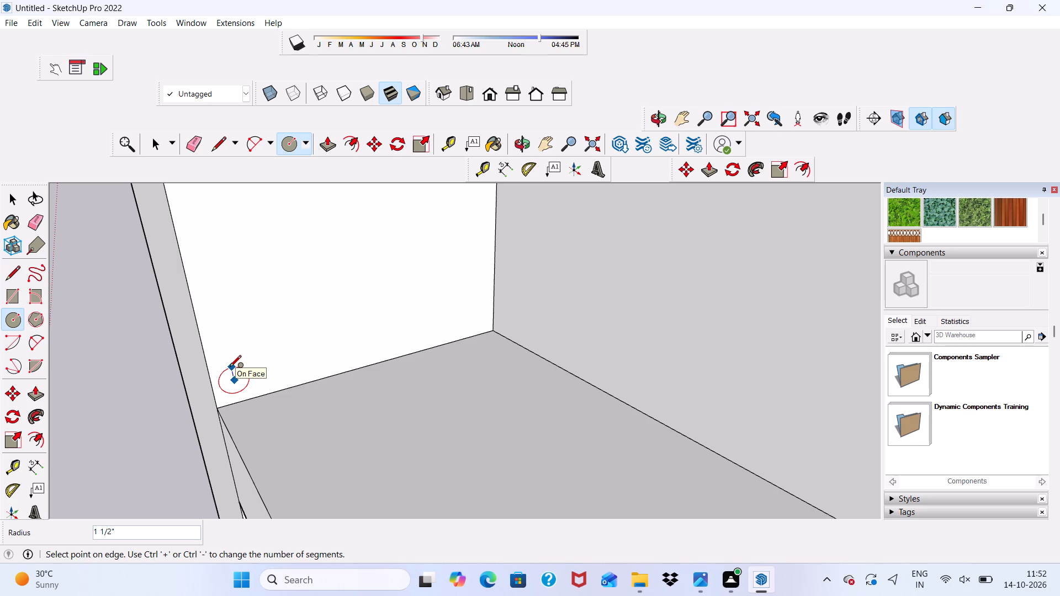
click(230, 368)
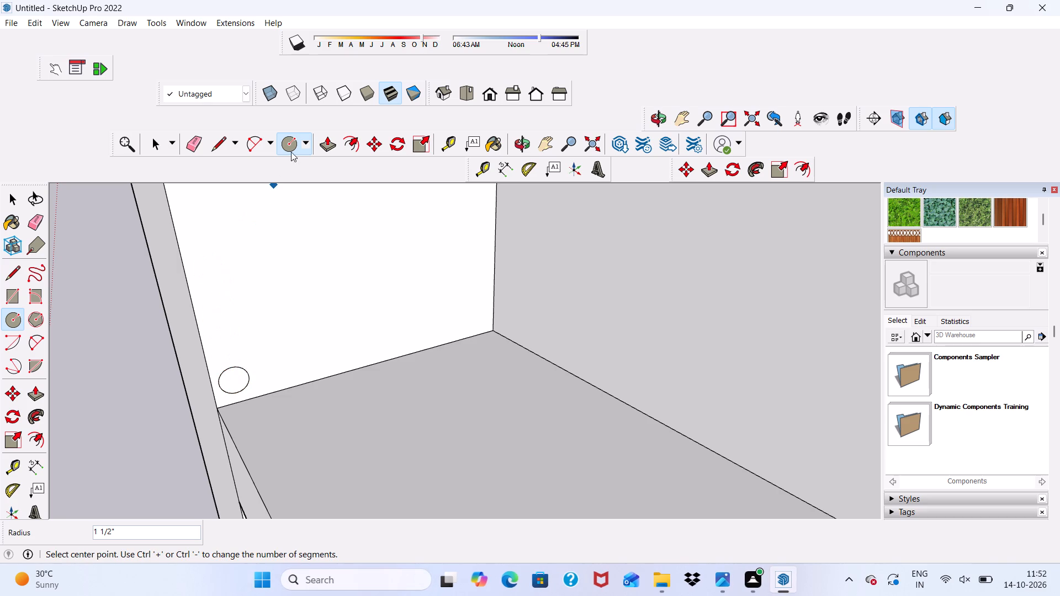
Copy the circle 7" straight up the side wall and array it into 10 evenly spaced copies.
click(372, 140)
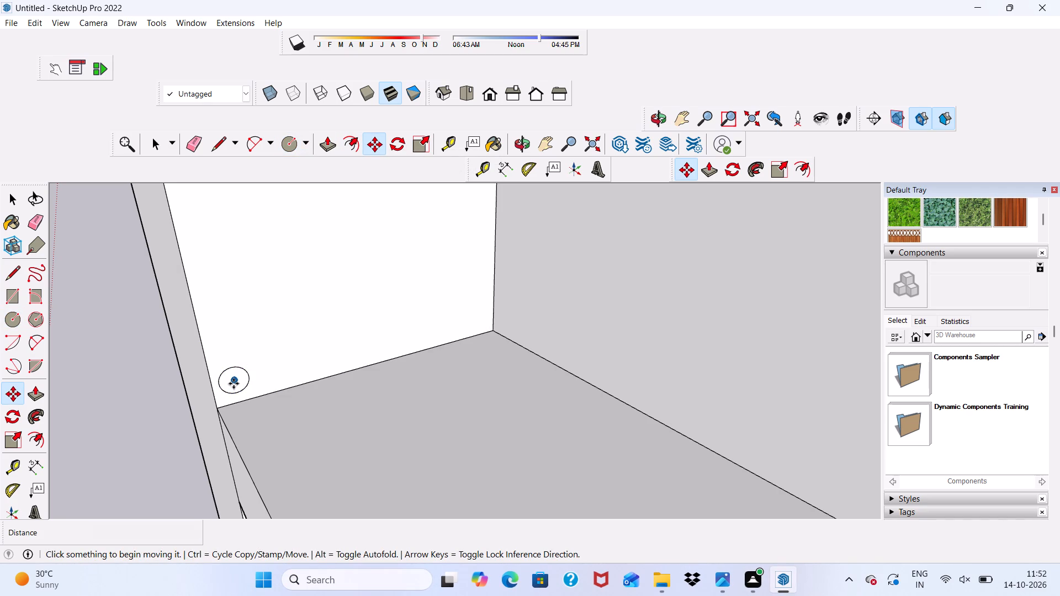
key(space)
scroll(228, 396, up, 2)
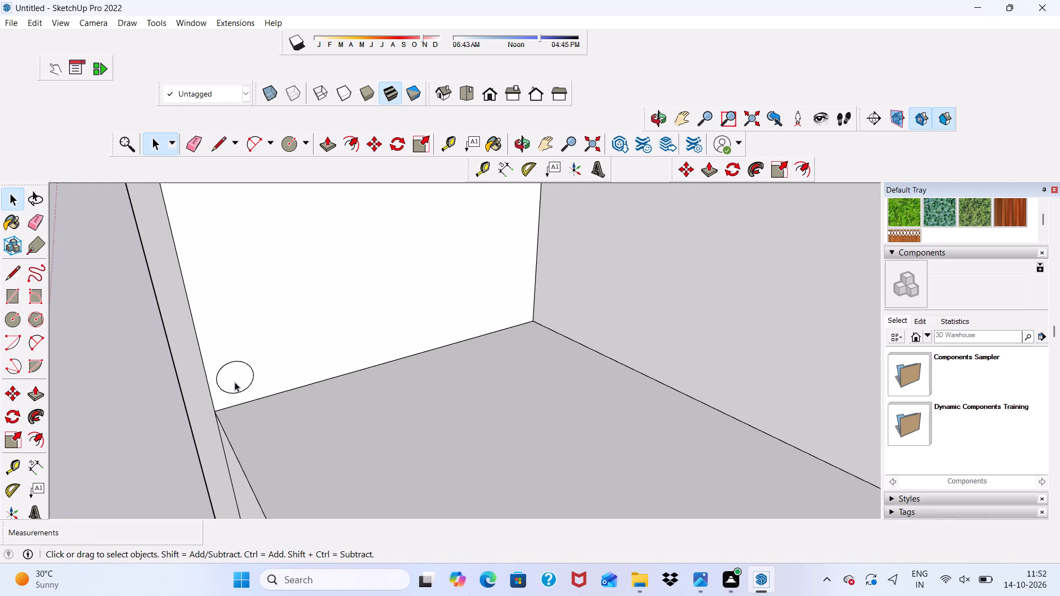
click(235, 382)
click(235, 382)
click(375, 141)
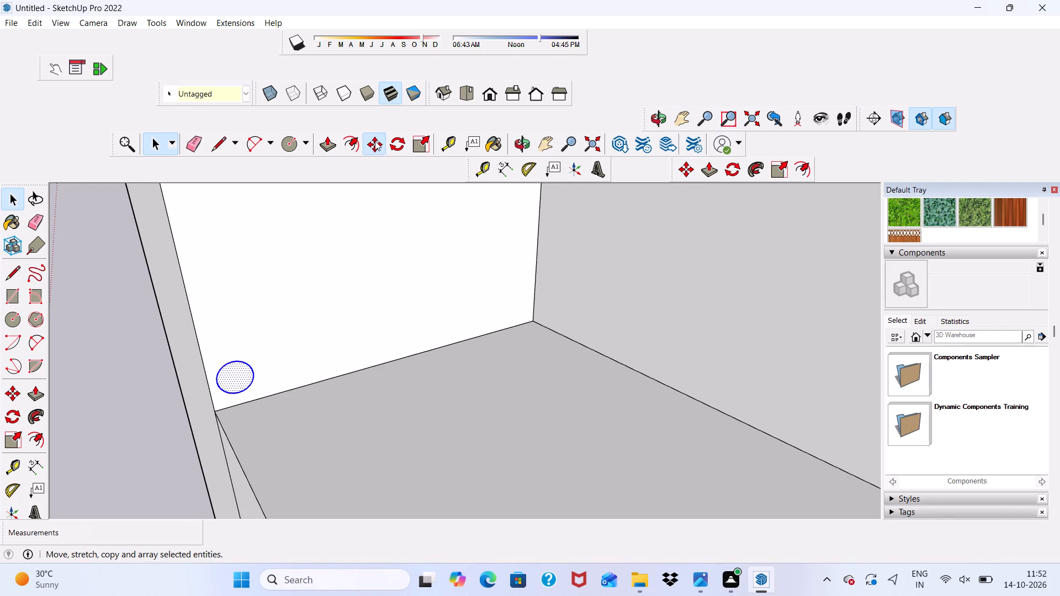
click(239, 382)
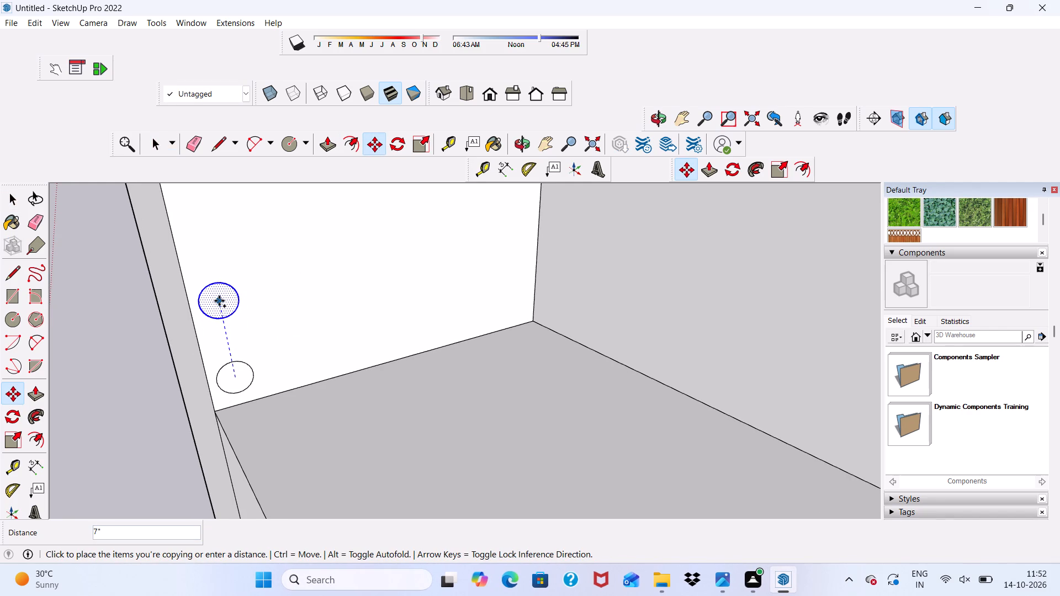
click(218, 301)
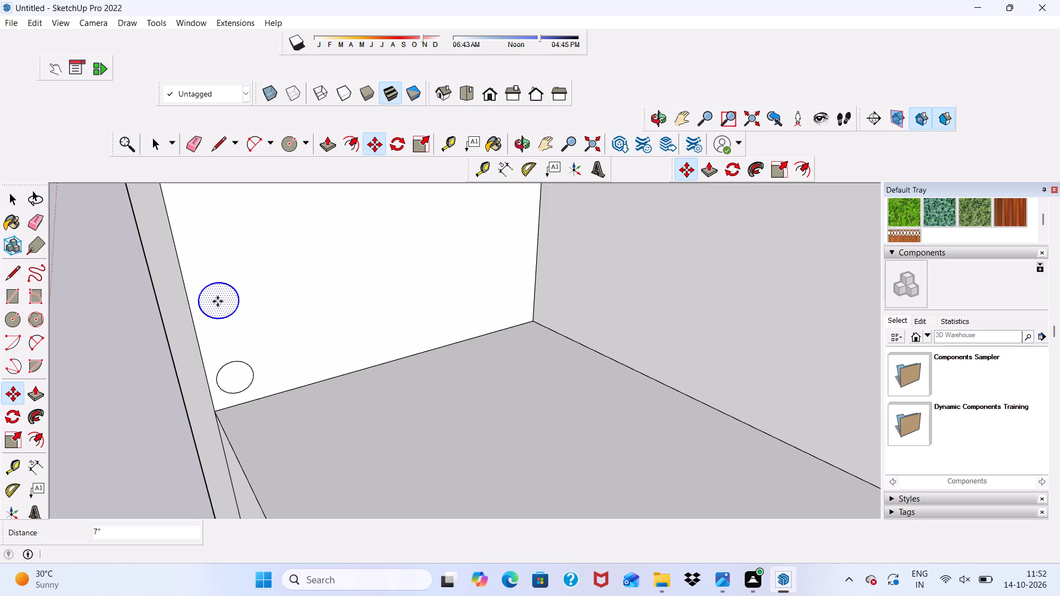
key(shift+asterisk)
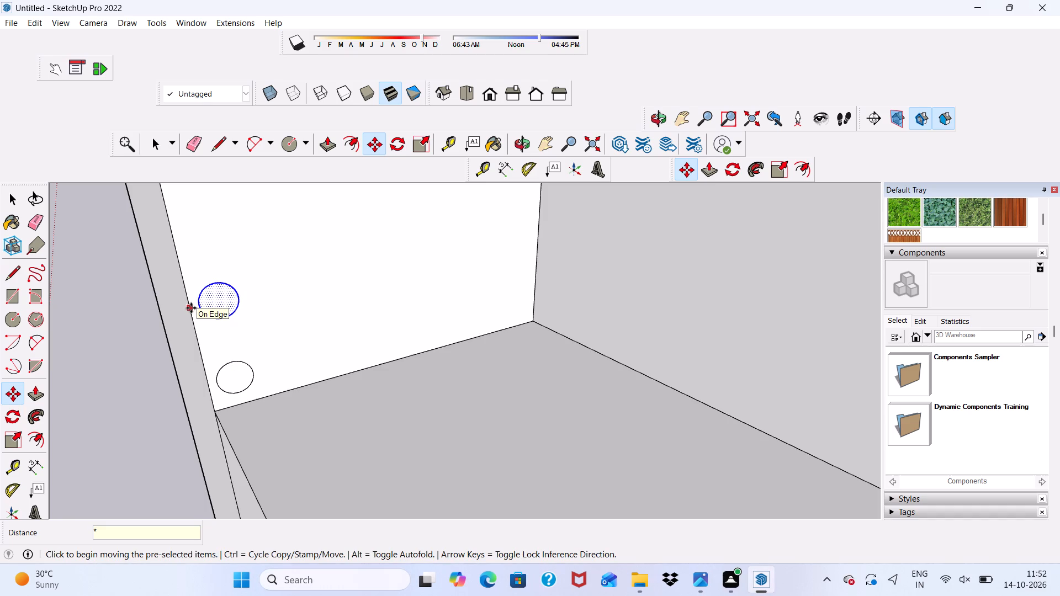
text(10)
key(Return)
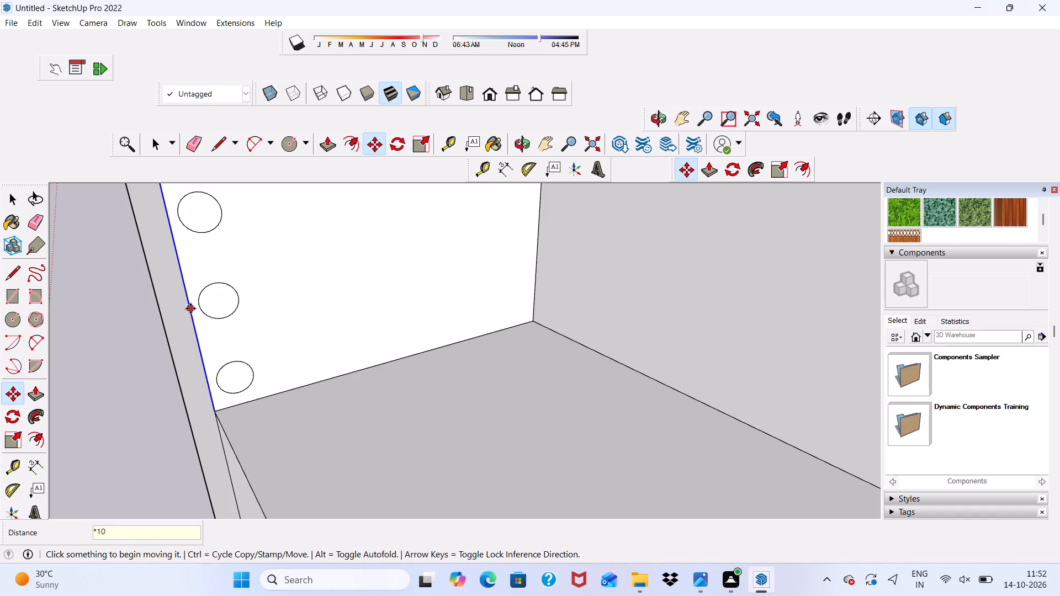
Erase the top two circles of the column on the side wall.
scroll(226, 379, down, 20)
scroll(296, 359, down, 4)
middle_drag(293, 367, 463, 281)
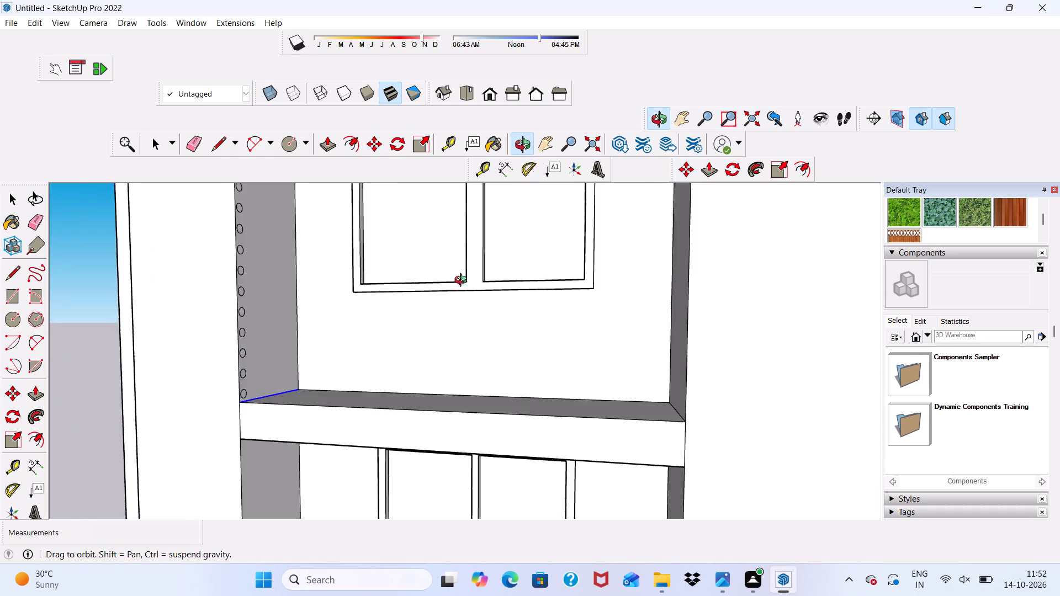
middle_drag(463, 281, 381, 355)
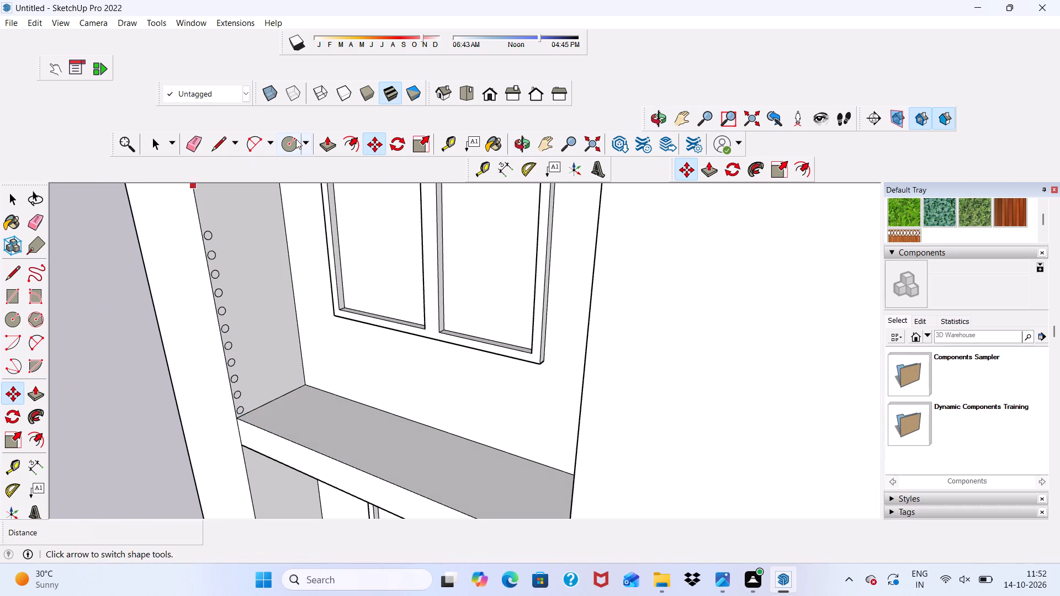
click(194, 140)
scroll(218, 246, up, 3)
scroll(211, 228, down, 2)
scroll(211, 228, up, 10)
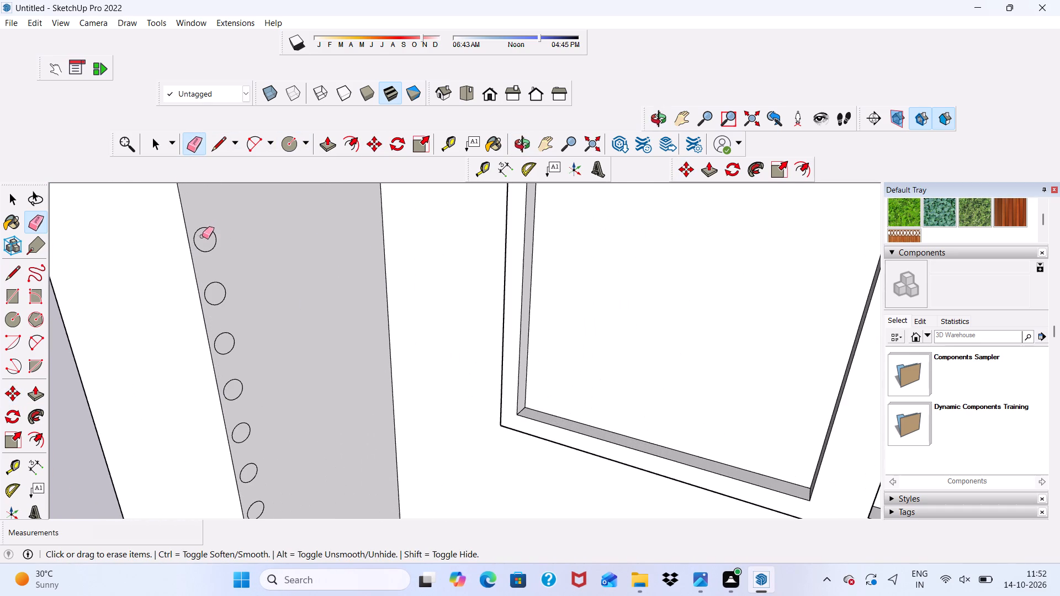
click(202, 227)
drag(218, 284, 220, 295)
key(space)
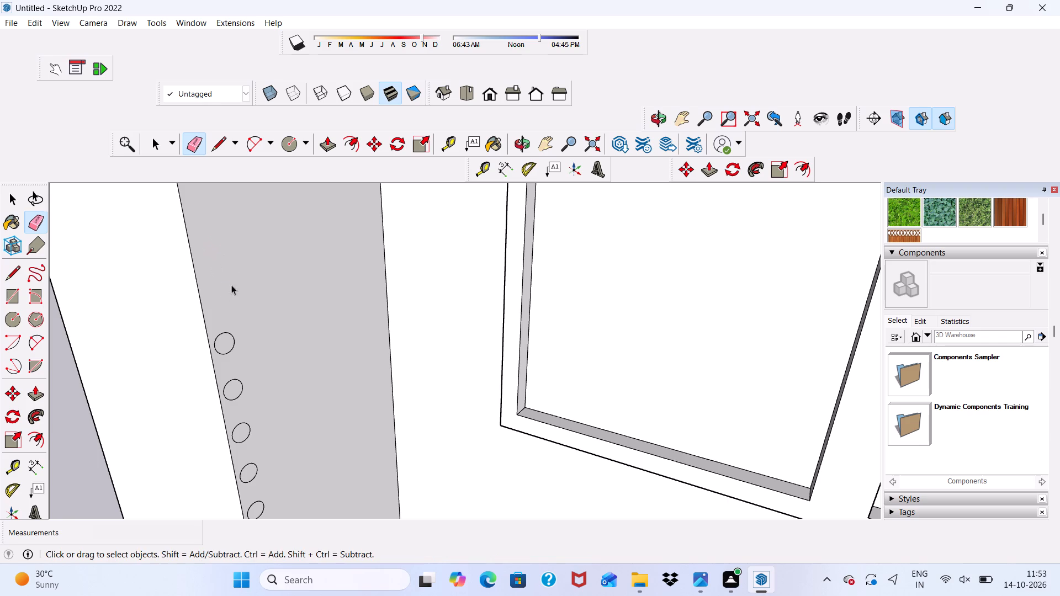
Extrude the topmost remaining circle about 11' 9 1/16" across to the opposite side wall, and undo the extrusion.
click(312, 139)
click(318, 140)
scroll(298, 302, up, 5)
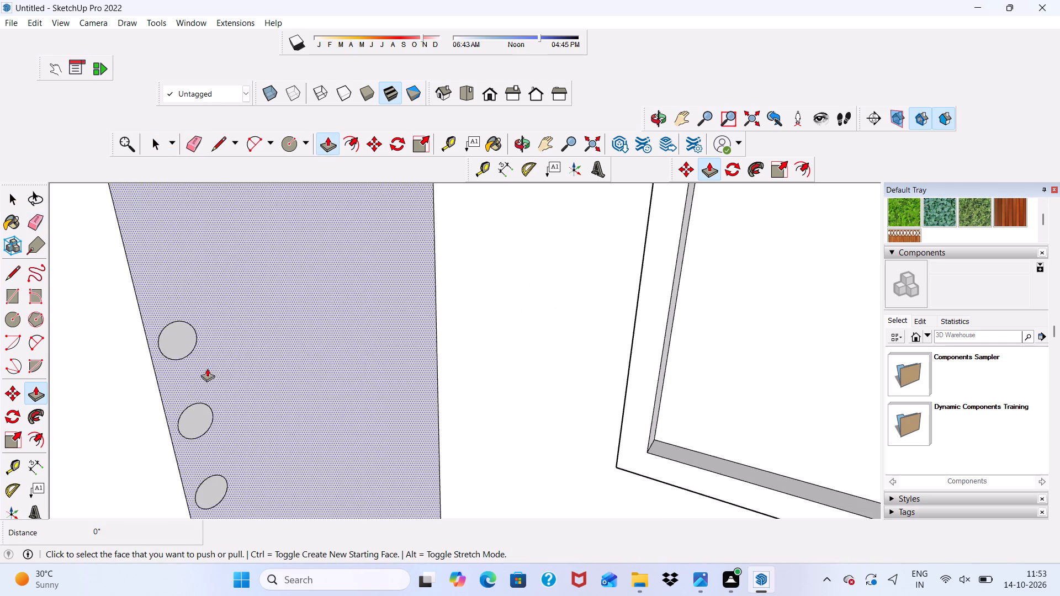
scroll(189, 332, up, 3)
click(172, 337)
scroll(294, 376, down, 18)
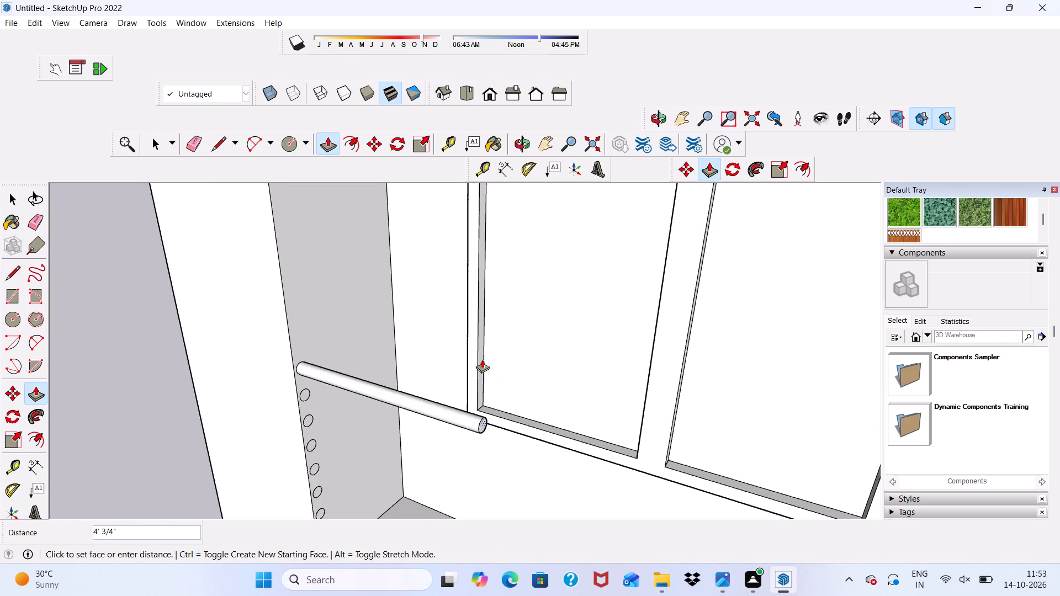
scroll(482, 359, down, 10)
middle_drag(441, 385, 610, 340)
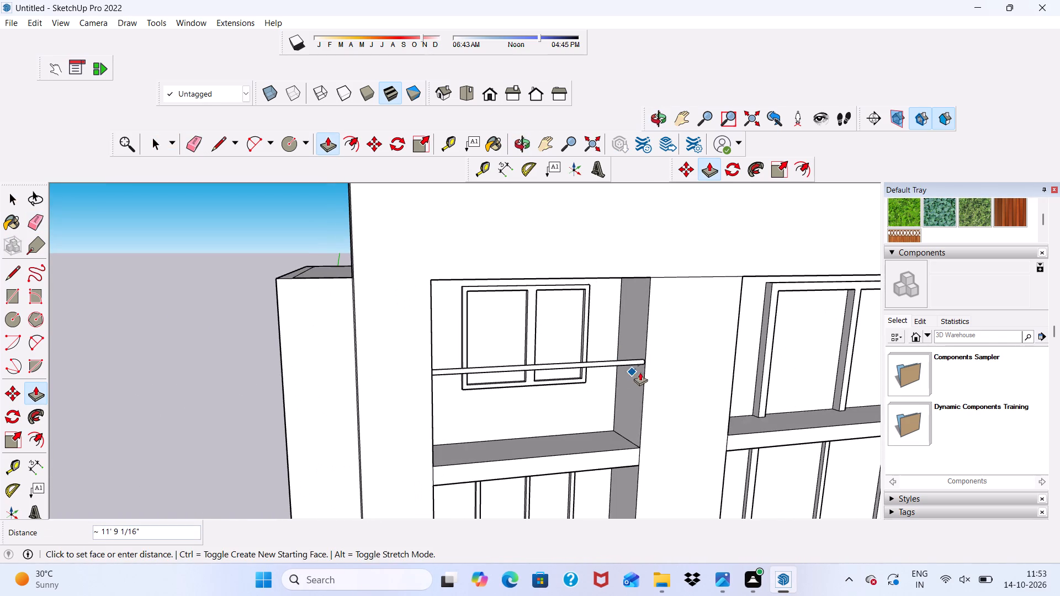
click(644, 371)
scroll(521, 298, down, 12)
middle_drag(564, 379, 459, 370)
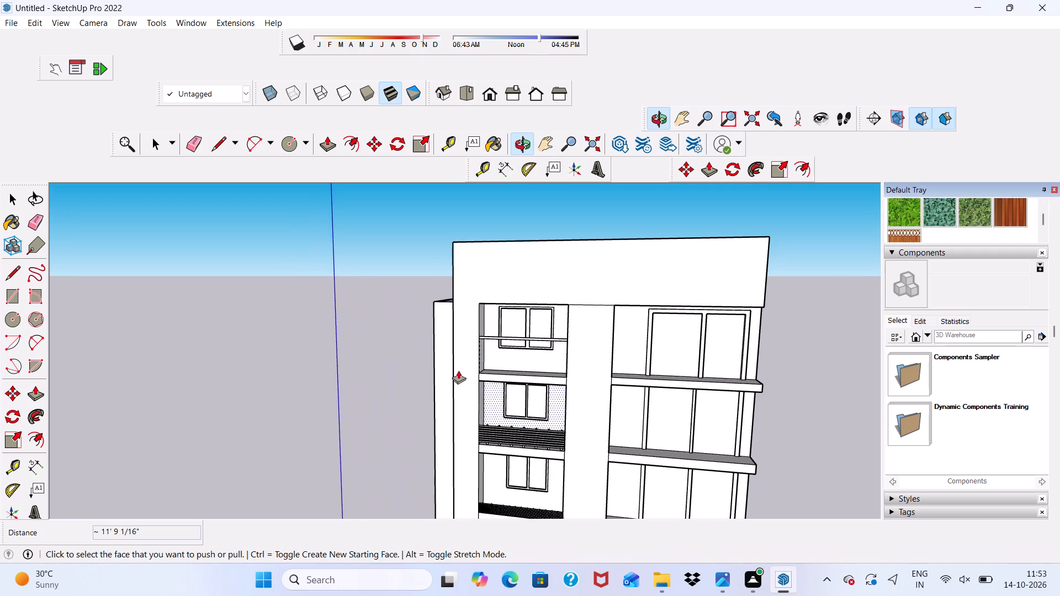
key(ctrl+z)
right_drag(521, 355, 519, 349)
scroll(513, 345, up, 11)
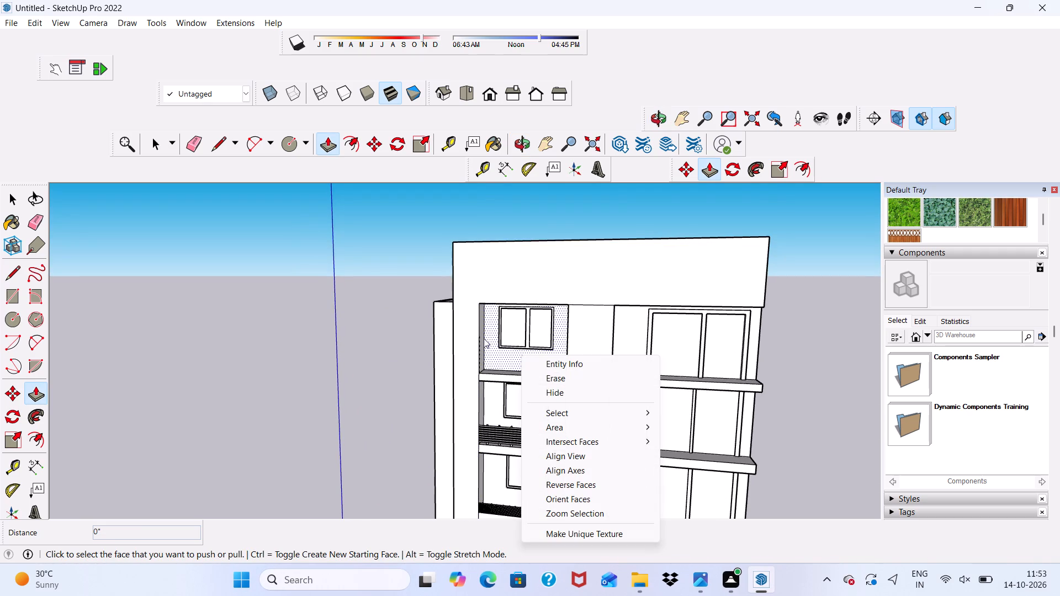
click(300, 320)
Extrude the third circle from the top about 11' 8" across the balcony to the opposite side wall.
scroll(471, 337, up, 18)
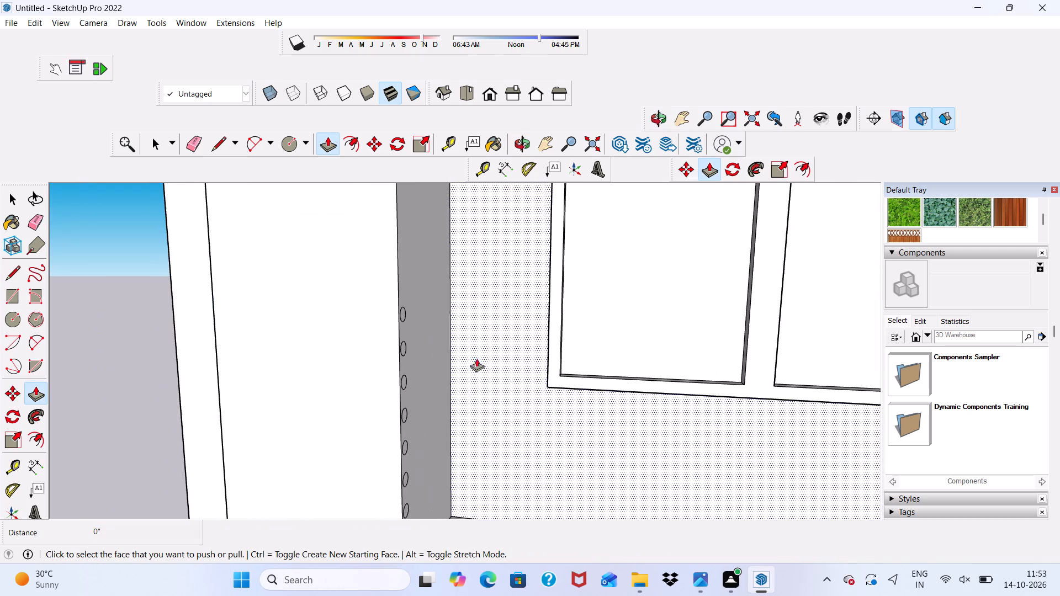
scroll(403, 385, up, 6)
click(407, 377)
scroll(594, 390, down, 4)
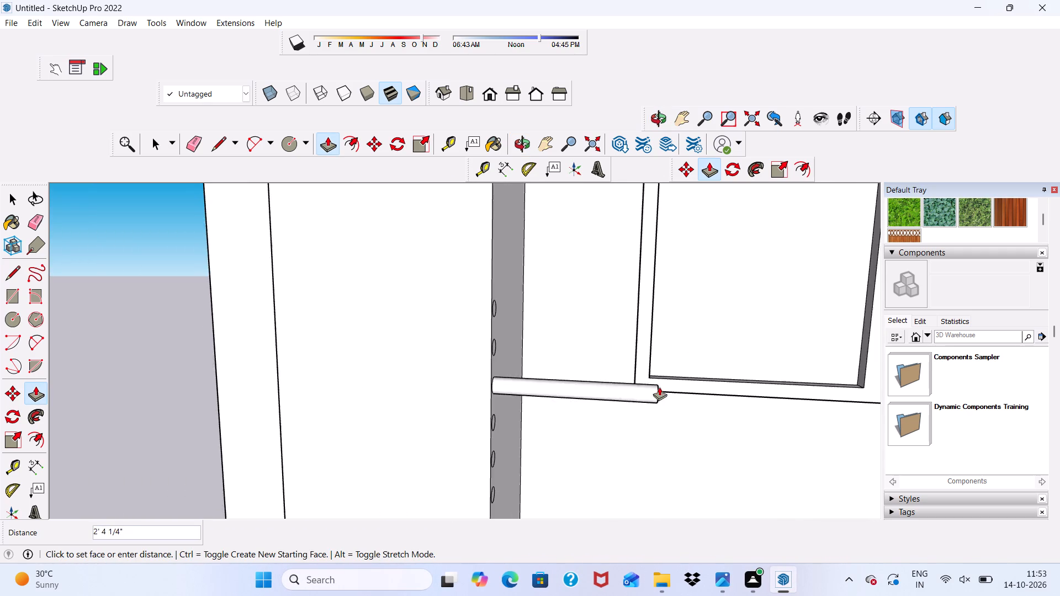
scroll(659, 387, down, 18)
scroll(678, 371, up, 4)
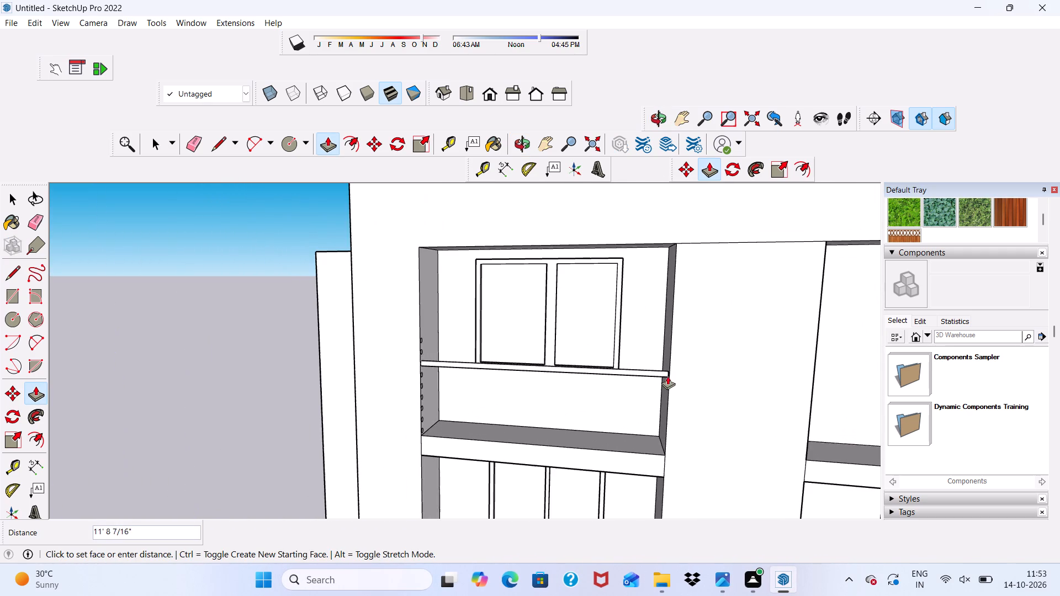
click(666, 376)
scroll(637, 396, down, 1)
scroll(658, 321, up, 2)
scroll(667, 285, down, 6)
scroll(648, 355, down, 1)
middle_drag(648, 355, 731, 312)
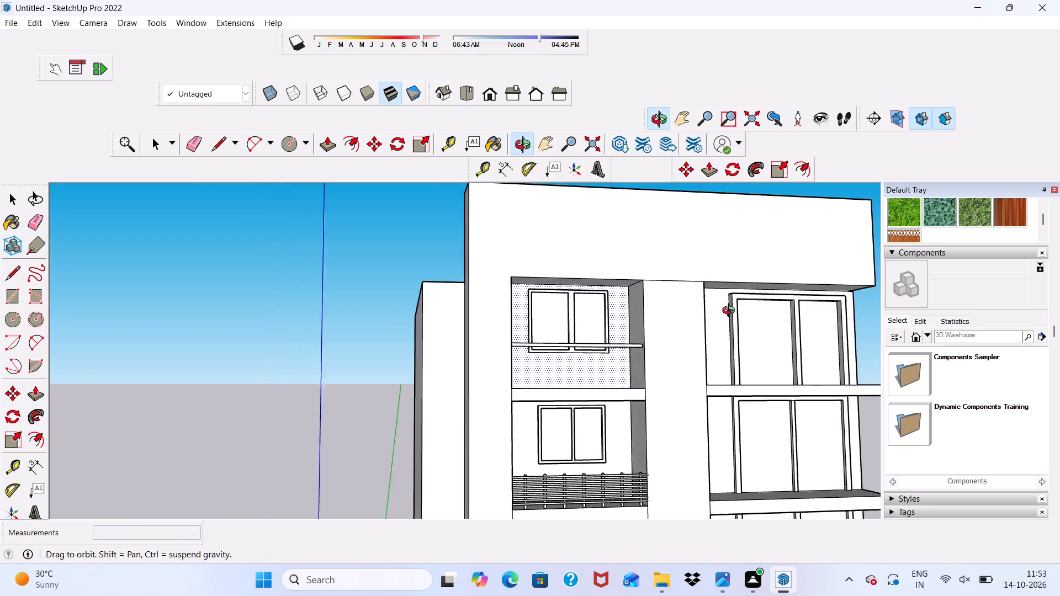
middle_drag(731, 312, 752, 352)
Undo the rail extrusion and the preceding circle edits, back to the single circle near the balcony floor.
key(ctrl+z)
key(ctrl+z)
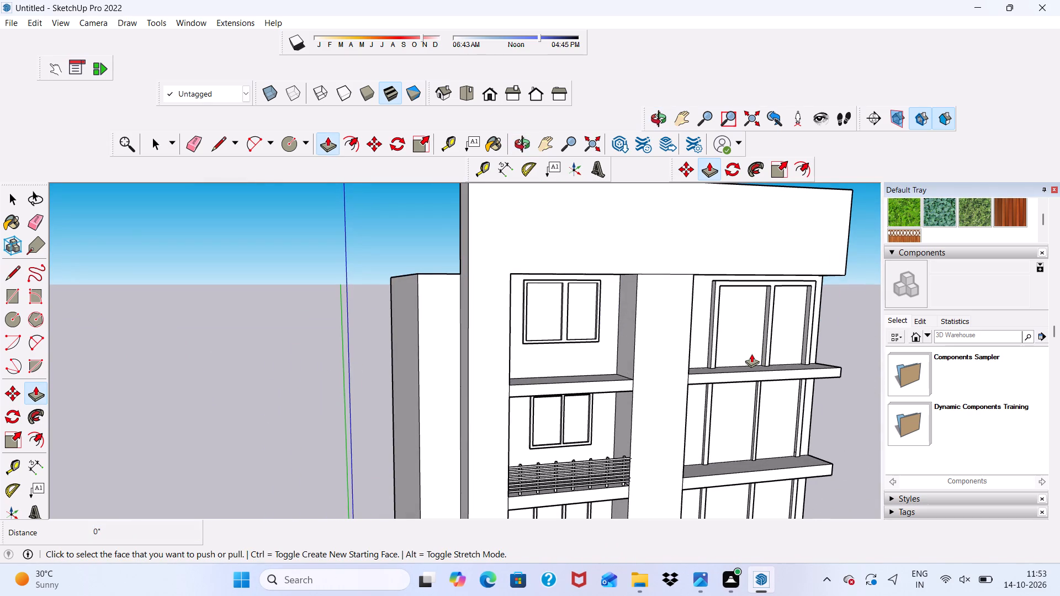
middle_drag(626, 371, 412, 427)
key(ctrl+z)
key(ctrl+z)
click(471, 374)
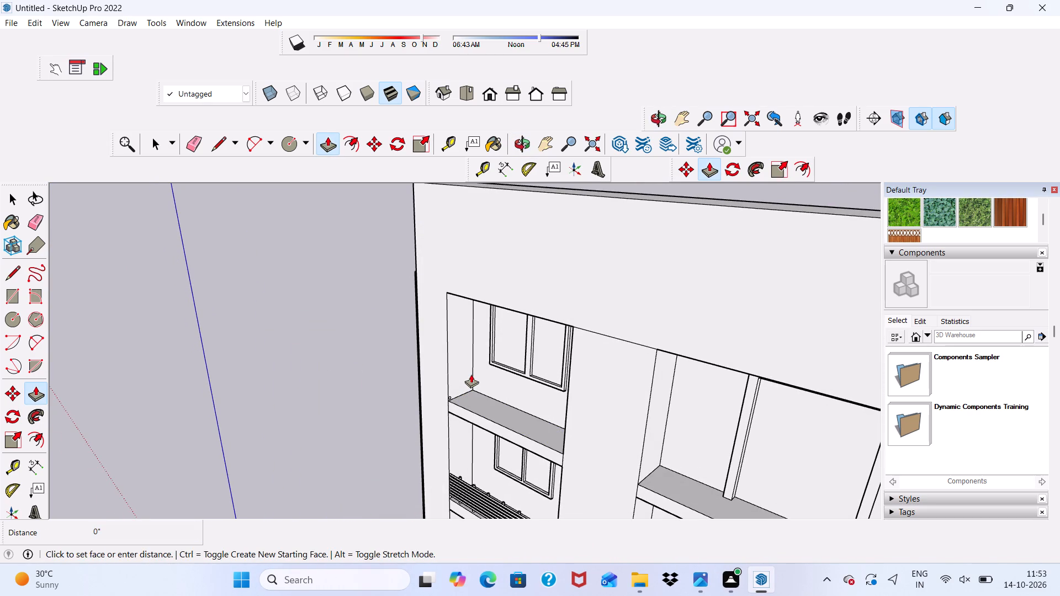
Undo the remaining circle near the balcony floor on the side wall.
key(ctrl+z)
scroll(471, 374, up, 5)
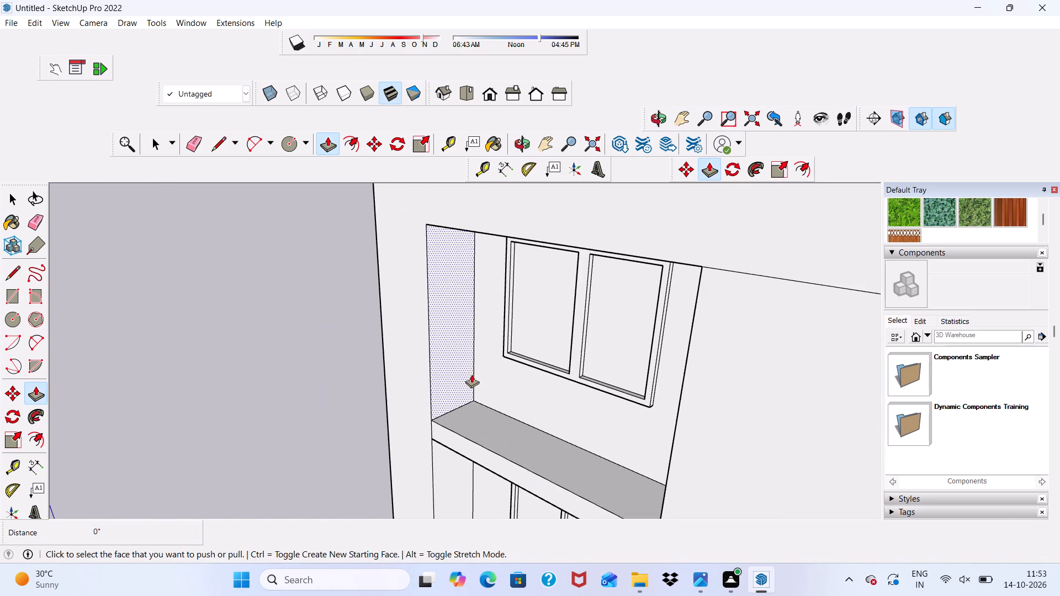
key(space)
click(307, 328)
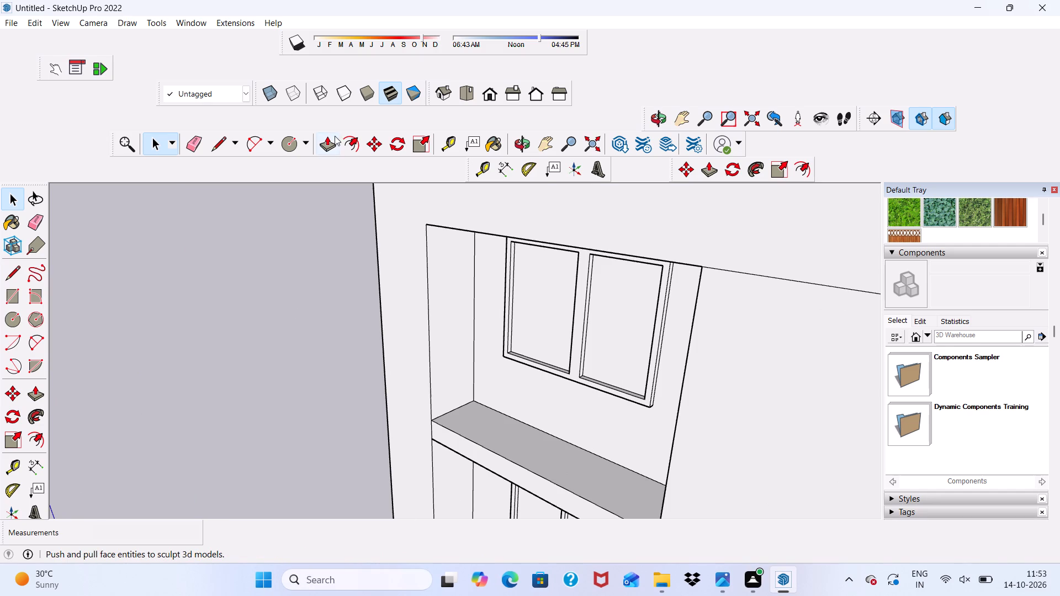
Draw a circle of about 13/16" radius on the topmost balcony's side wall, at the outer corner just above the floor.
click(330, 137)
click(282, 148)
scroll(439, 360, up, 7)
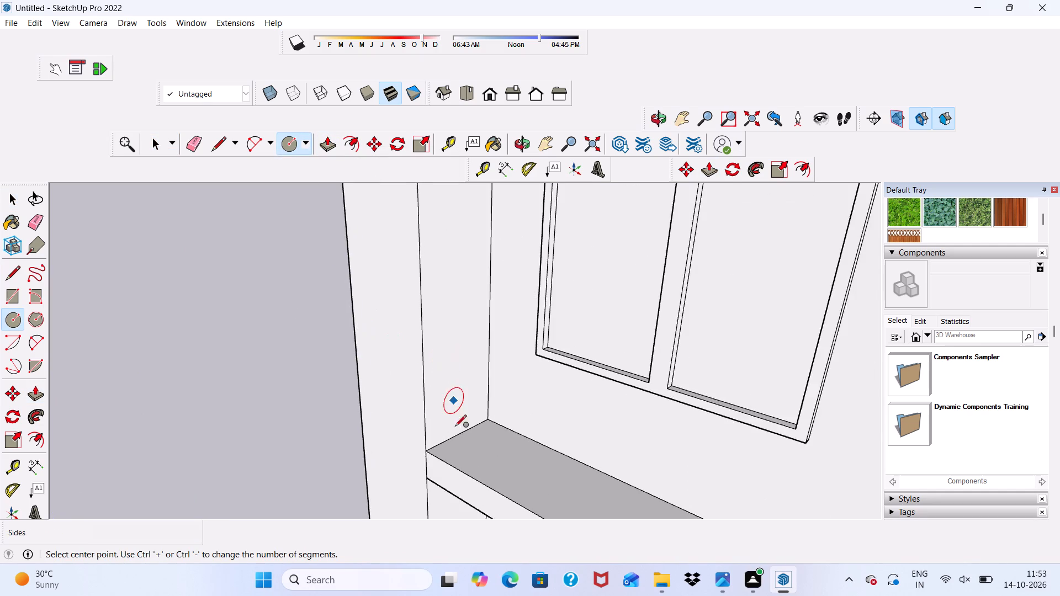
scroll(455, 427, up, 20)
scroll(455, 427, up, 3)
scroll(377, 429, up, 5)
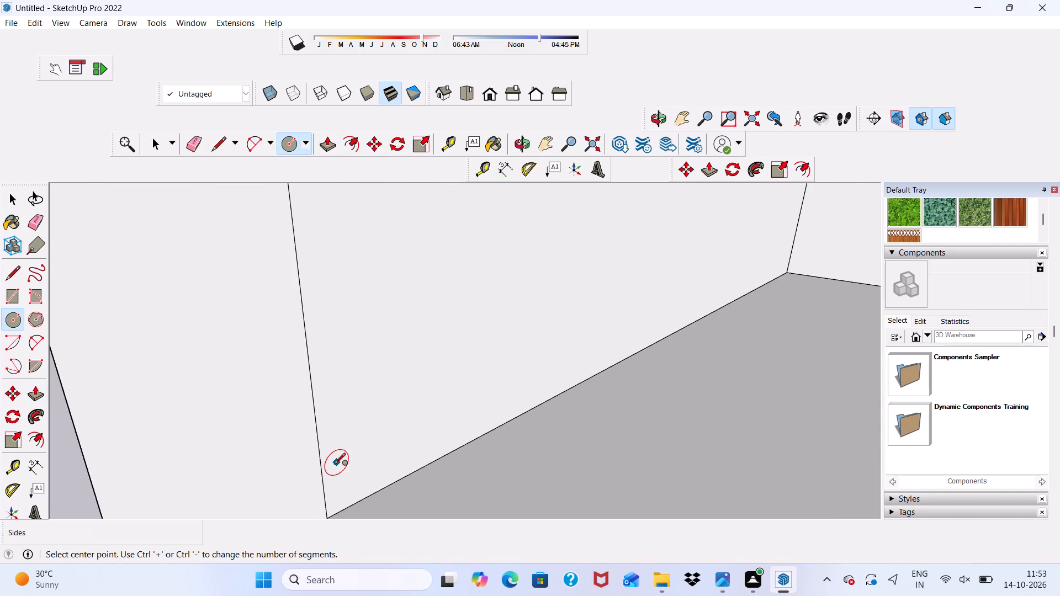
scroll(348, 464, up, 3)
scroll(348, 456, down, 12)
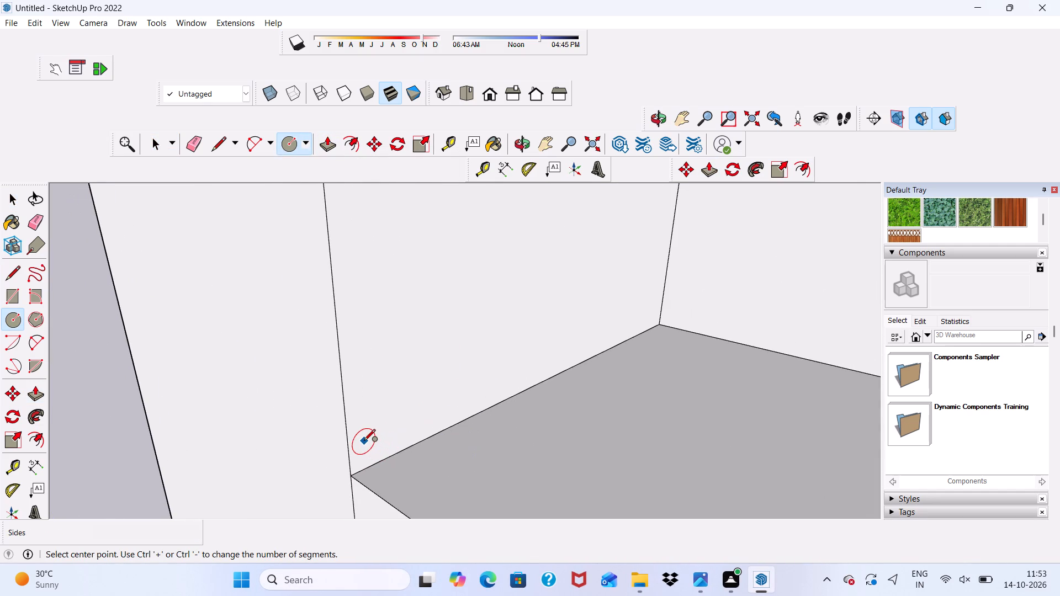
scroll(364, 441, down, 2)
middle_drag(367, 443, 362, 441)
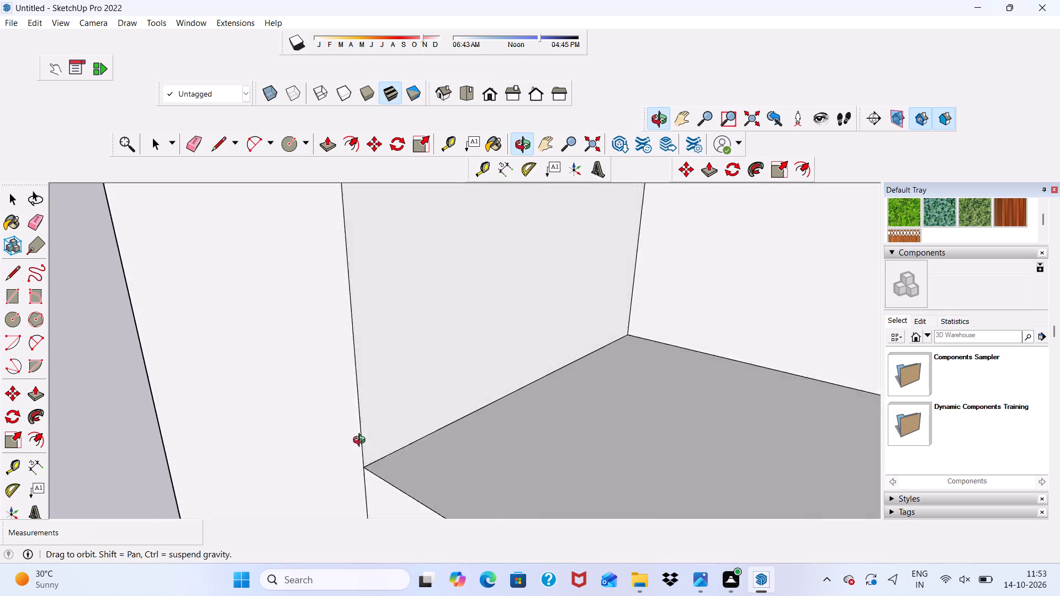
middle_drag(362, 441, 348, 444)
scroll(344, 445, up, 2)
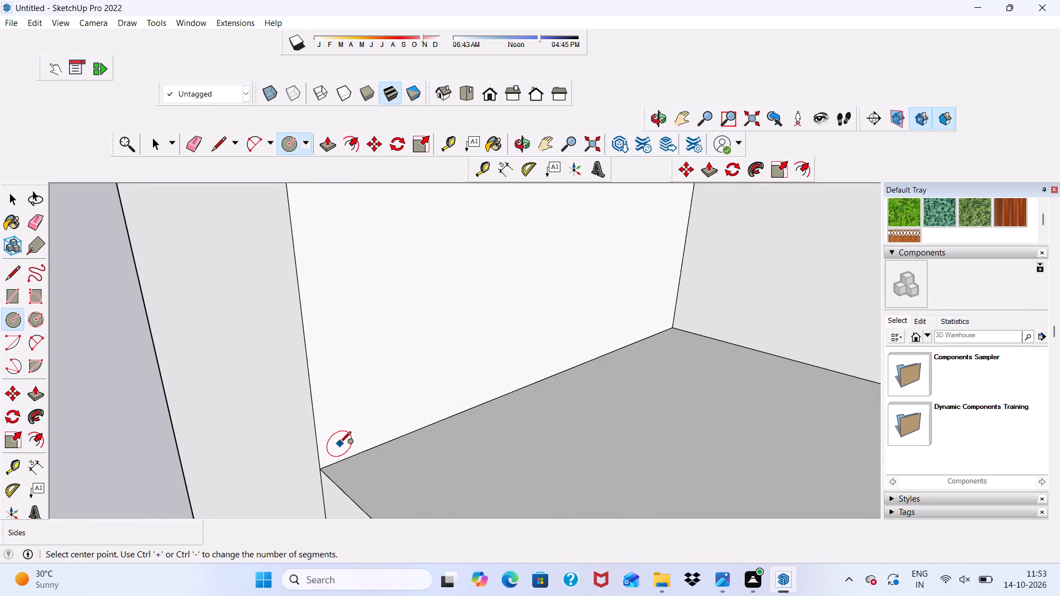
click(340, 444)
click(338, 431)
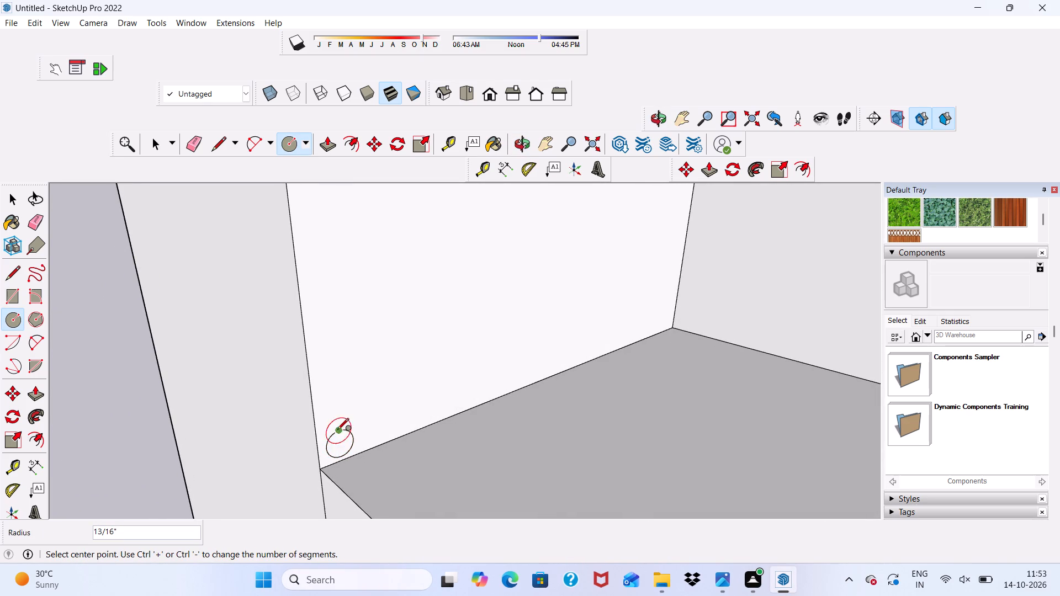
Copy the circle face with its edge about 3 13/16" up the side wall and repeat the copy eight times.
key(space)
click(333, 437)
double_click(335, 444)
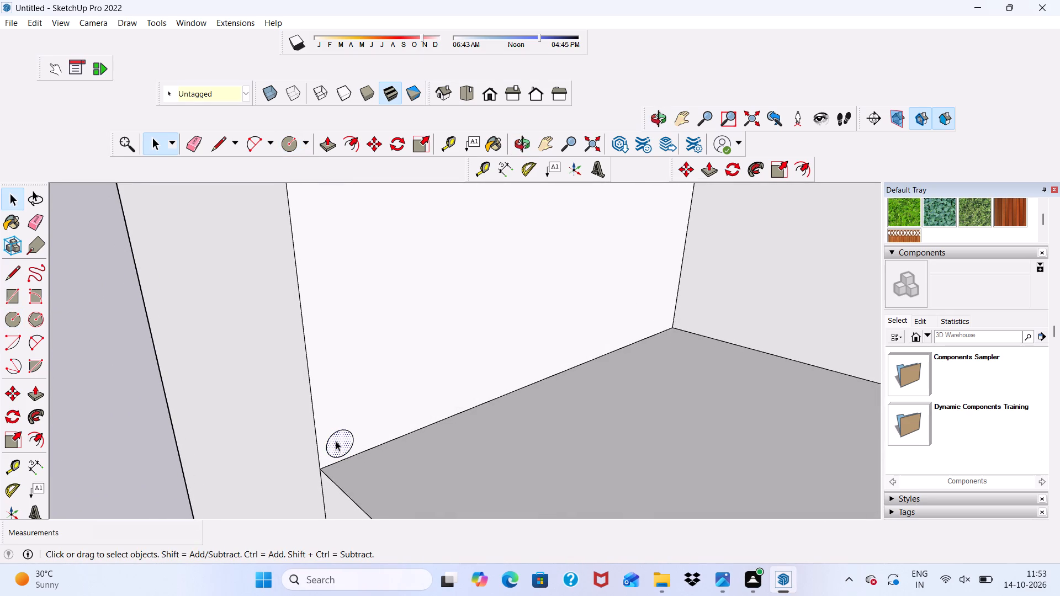
click(373, 142)
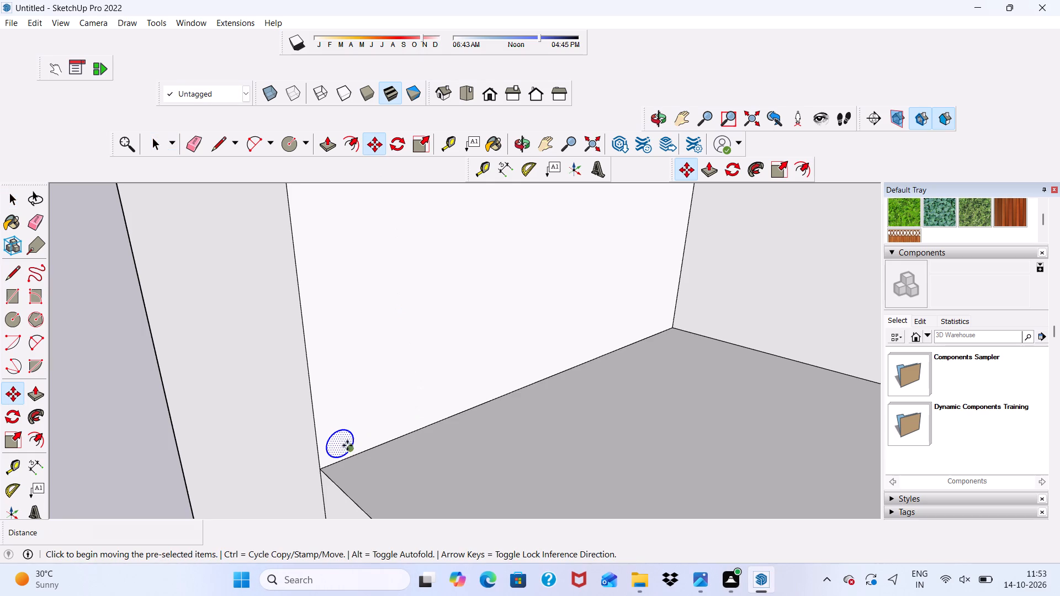
click(345, 444)
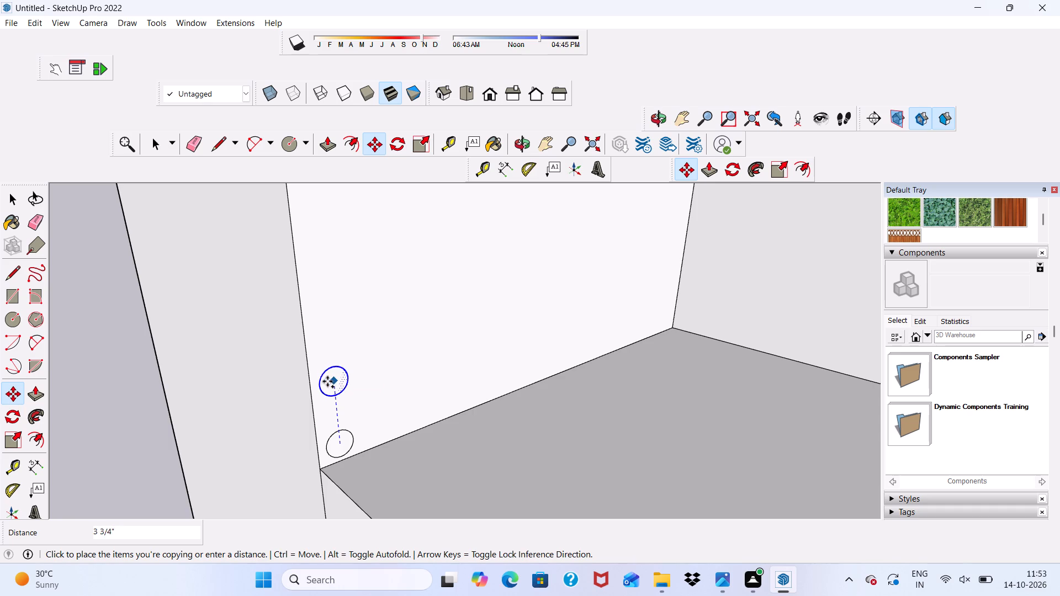
click(330, 380)
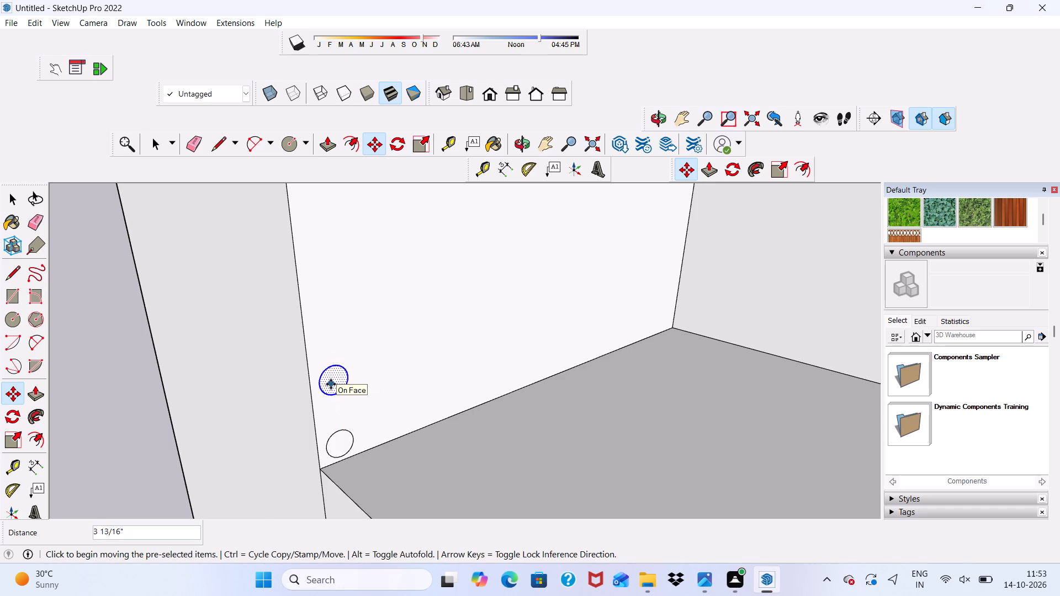
key(shift+asterisk)
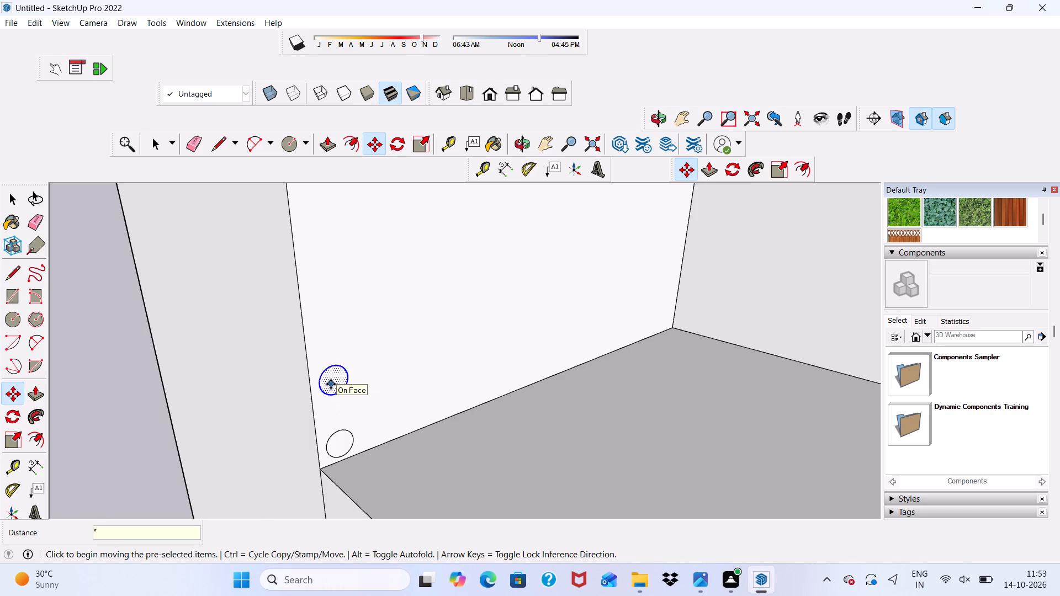
key(8)
key(Return)
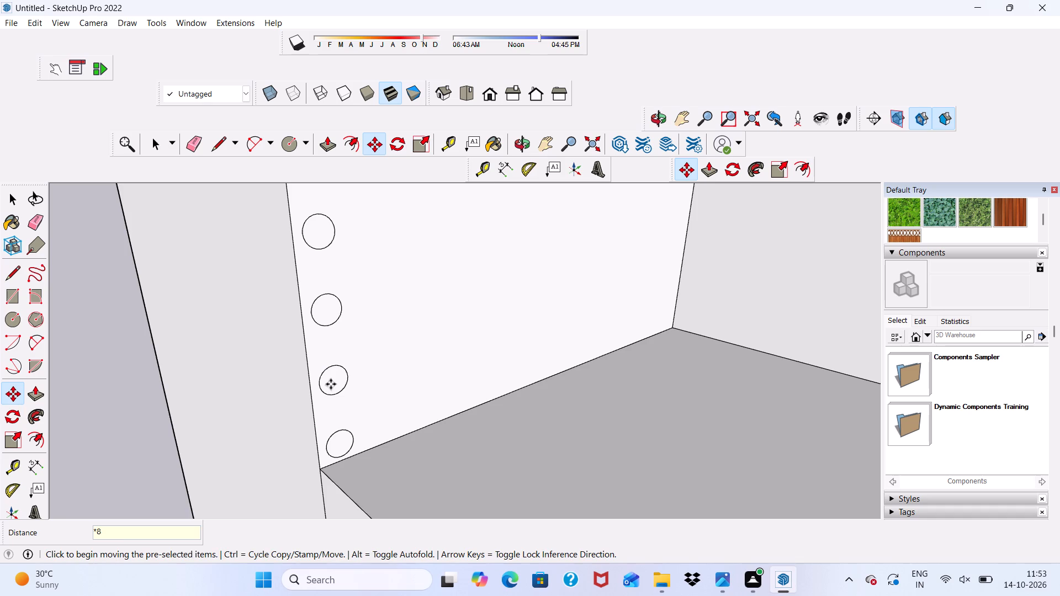
Extrude the topmost circle of the column about 11' 9 1/16" across the balcony to the opposite side wall.
scroll(381, 457, down, 20)
scroll(381, 457, down, 9)
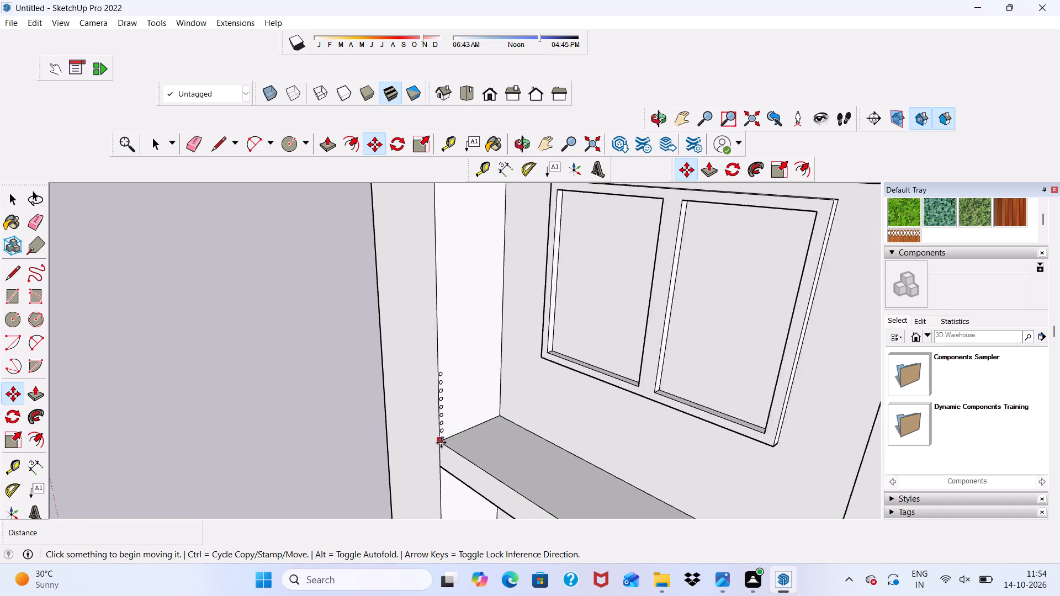
scroll(441, 443, down, 2)
middle_drag(441, 443, 399, 379)
scroll(432, 372, up, 11)
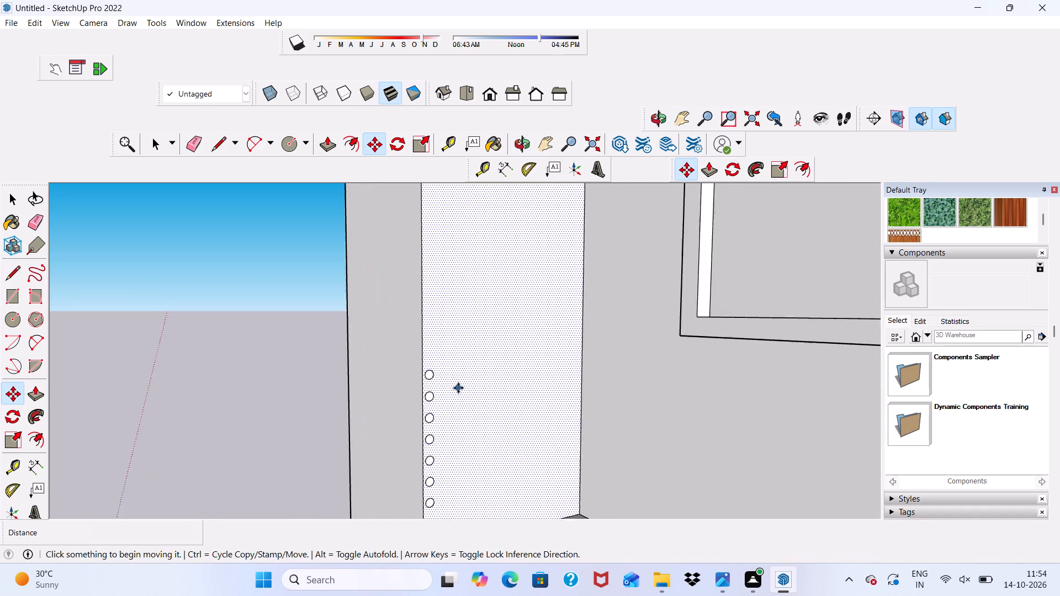
scroll(458, 388, up, 2)
key(space)
scroll(331, 150, up, 4)
click(327, 139)
scroll(412, 411, up, 6)
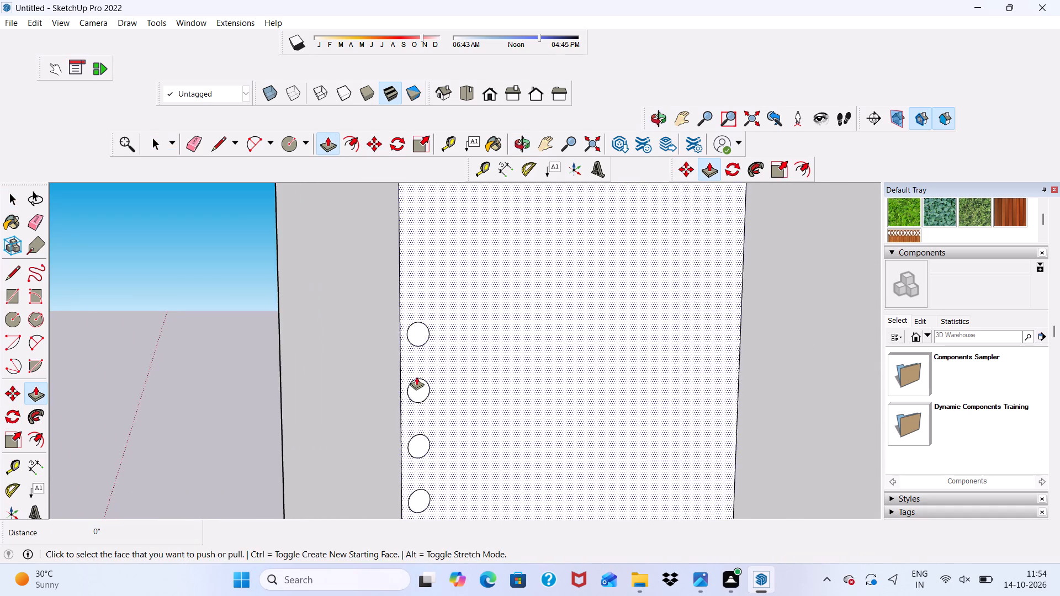
scroll(411, 305, up, 5)
click(421, 352)
scroll(452, 358, down, 9)
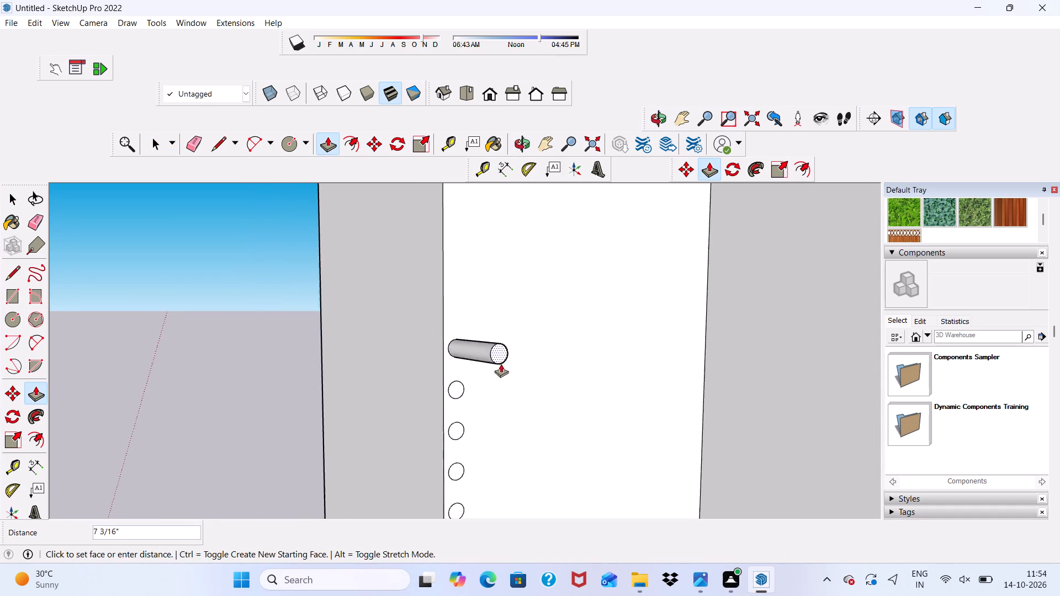
scroll(501, 364, down, 6)
middle_drag(506, 359, 766, 339)
scroll(767, 340, up, 1)
scroll(634, 331, down, 17)
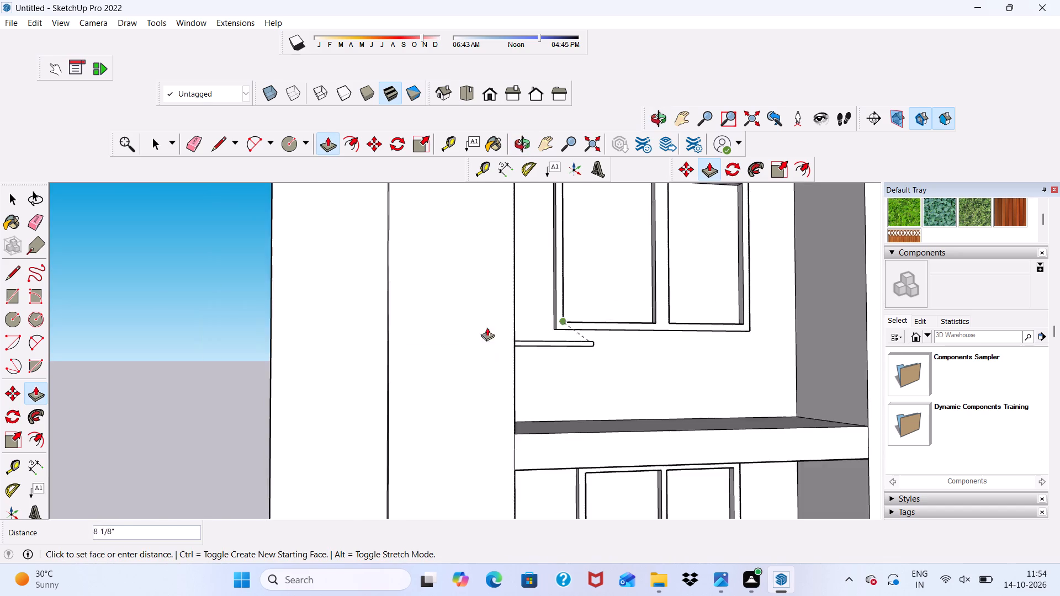
scroll(487, 327, down, 3)
scroll(691, 309, up, 4)
click(789, 384)
Extrude the second circle from the top across the balcony to the opposite side wall as a round rail.
scroll(788, 388, down, 1)
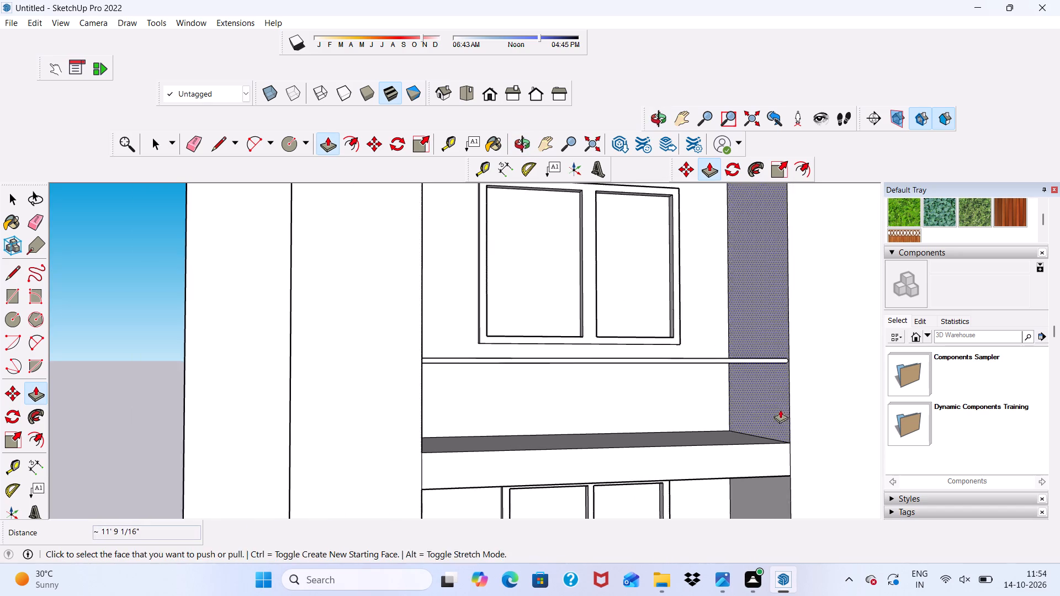
middle_drag(781, 410, 476, 452)
scroll(438, 387, up, 20)
scroll(438, 387, up, 1)
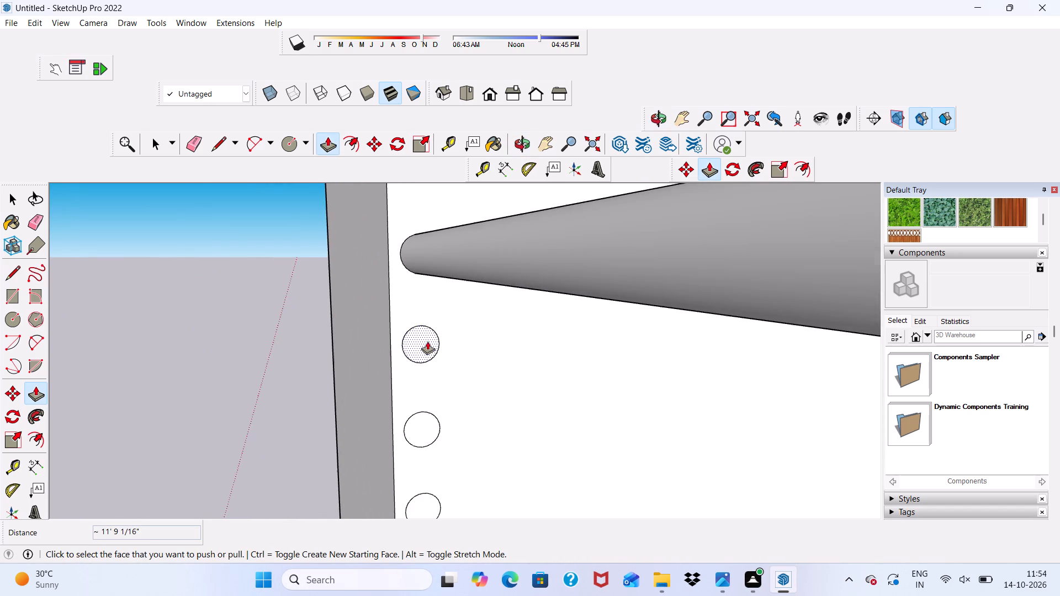
click(421, 342)
scroll(461, 376, down, 16)
middle_drag(490, 392, 698, 386)
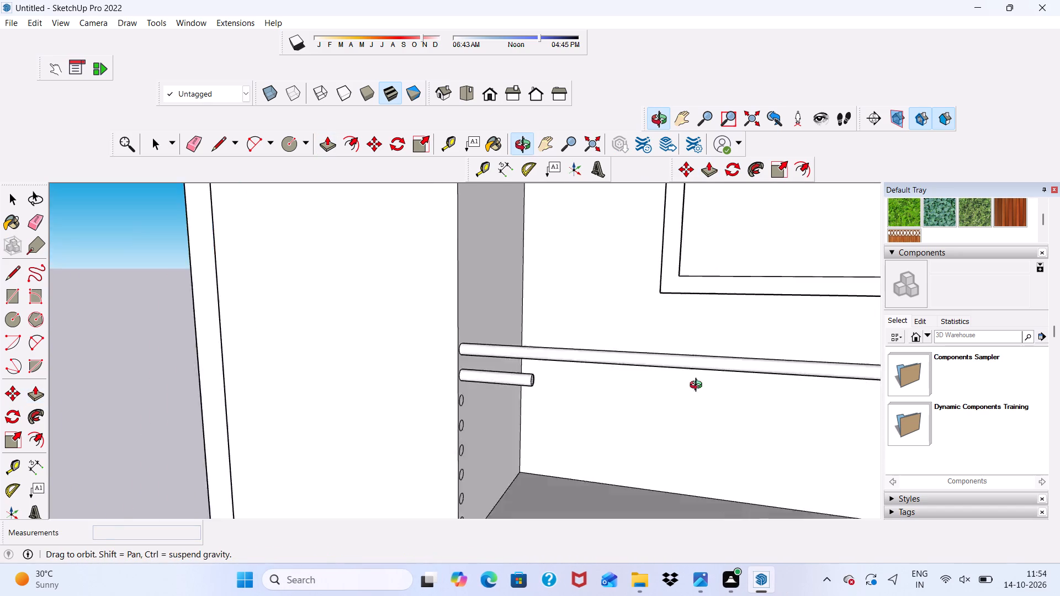
middle_drag(698, 386, 759, 381)
scroll(547, 381, down, 11)
scroll(611, 366, down, 5)
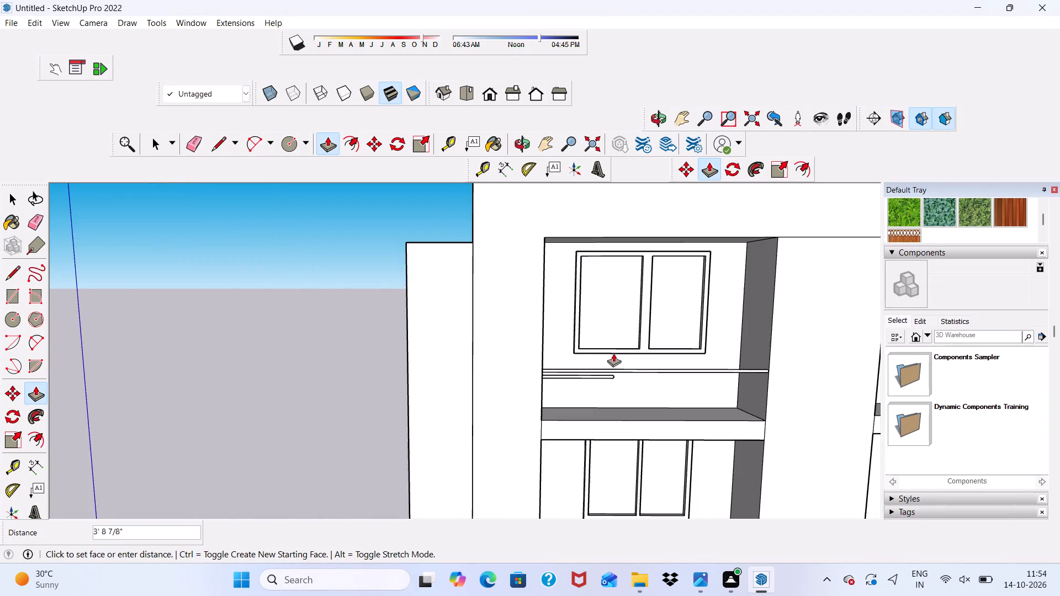
scroll(613, 353, down, 4)
scroll(719, 384, up, 11)
click(737, 384)
Extrude the third circle from the top about 11' 9 1/16" across to the opposite side wall.
middle_drag(739, 386, 660, 402)
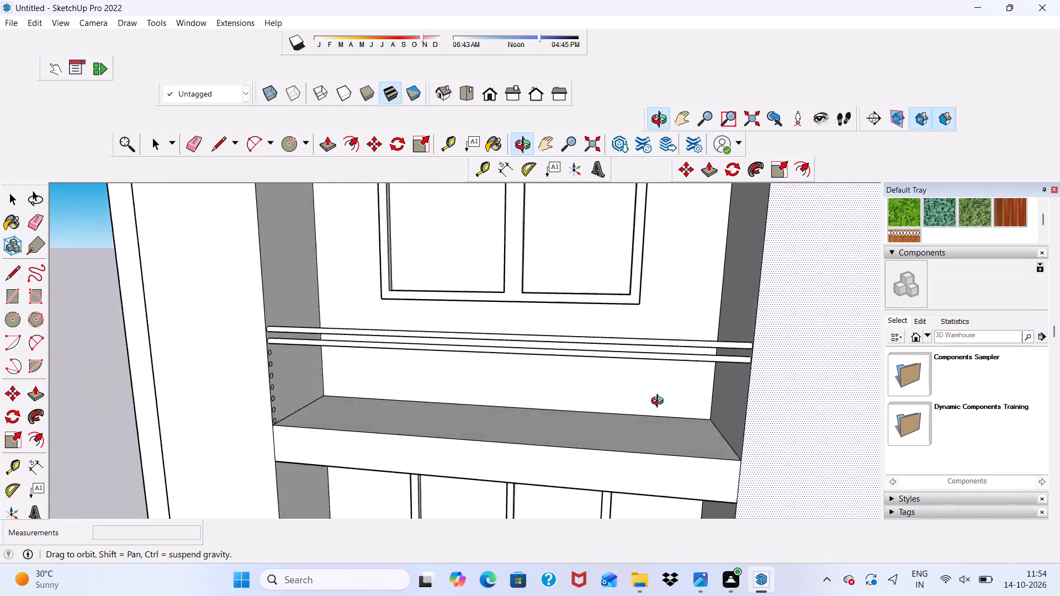
middle_drag(660, 402, 513, 378)
scroll(433, 342, up, 20)
scroll(433, 342, up, 2)
click(347, 355)
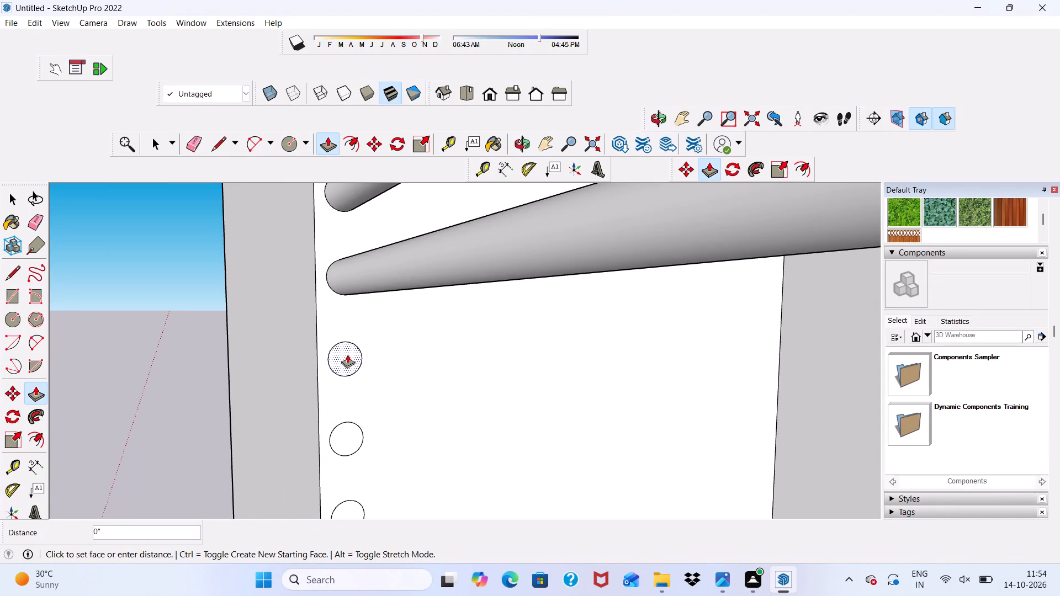
scroll(422, 372, down, 9)
middle_drag(504, 378, 761, 363)
scroll(478, 344, down, 11)
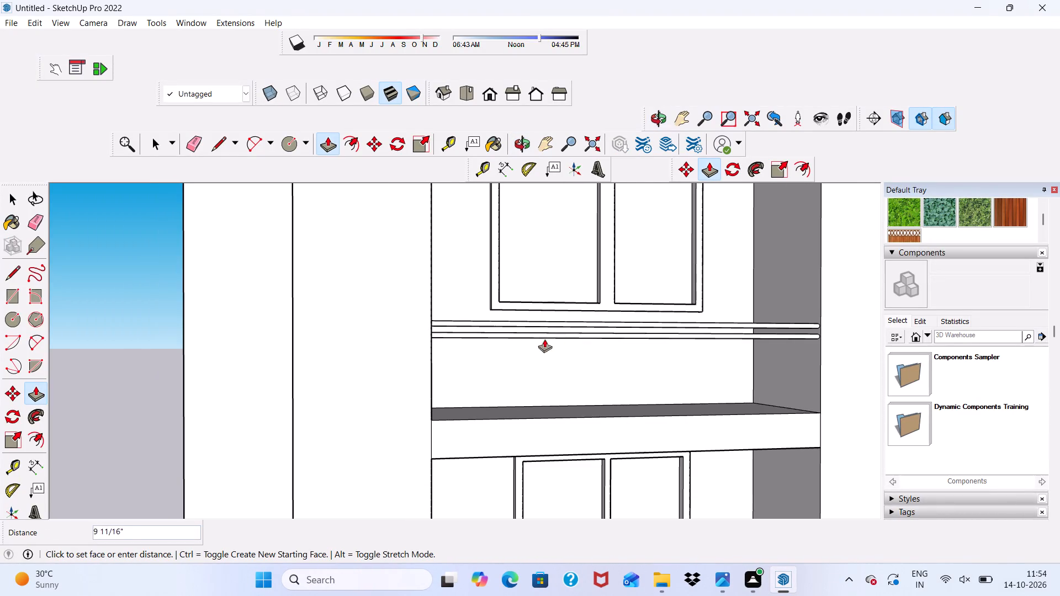
scroll(836, 351, up, 8)
click(814, 355)
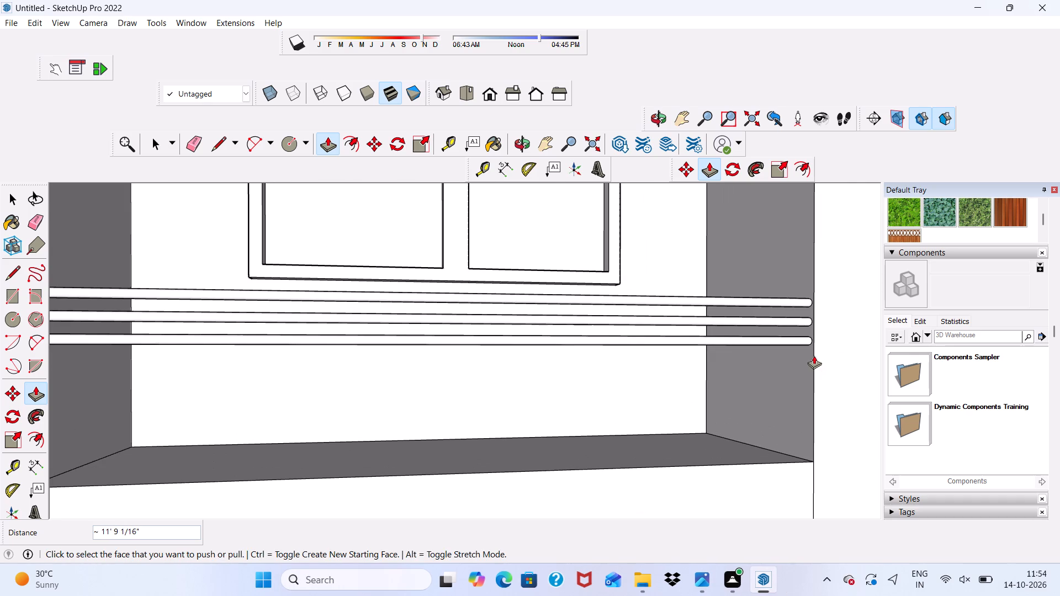
Extrude the fourth circle from the top about 11' 9 1/16" across to the opposite side wall.
scroll(821, 352, down, 3)
middle_drag(819, 361, 577, 409)
scroll(408, 343, up, 10)
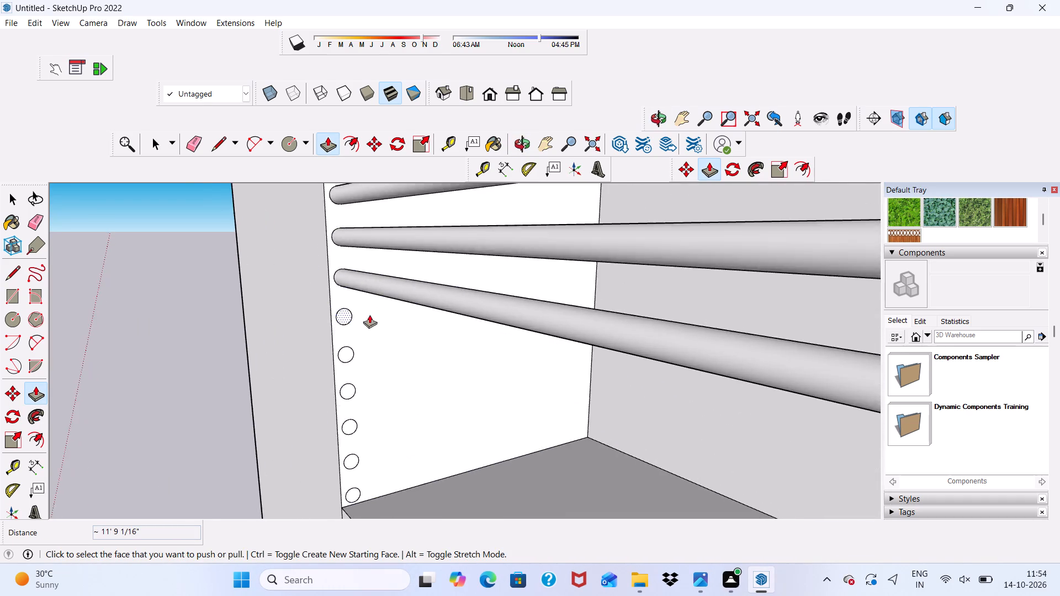
scroll(369, 315, up, 6)
click(332, 316)
scroll(409, 360, down, 12)
middle_drag(374, 374, 393, 374)
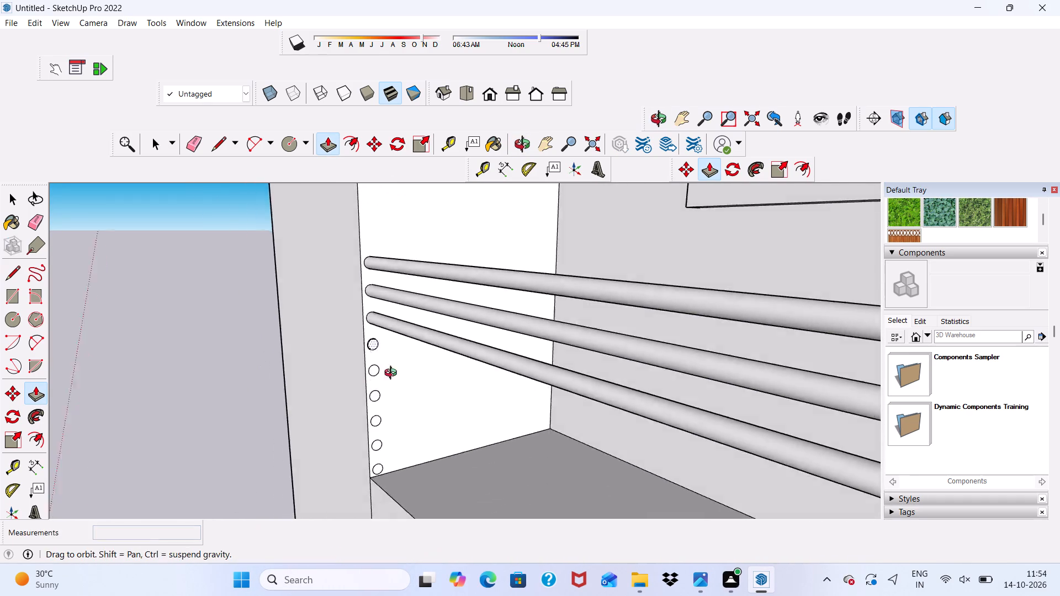
middle_drag(393, 374, 642, 327)
scroll(676, 321, up, 1)
scroll(547, 342, down, 15)
scroll(830, 325, up, 5)
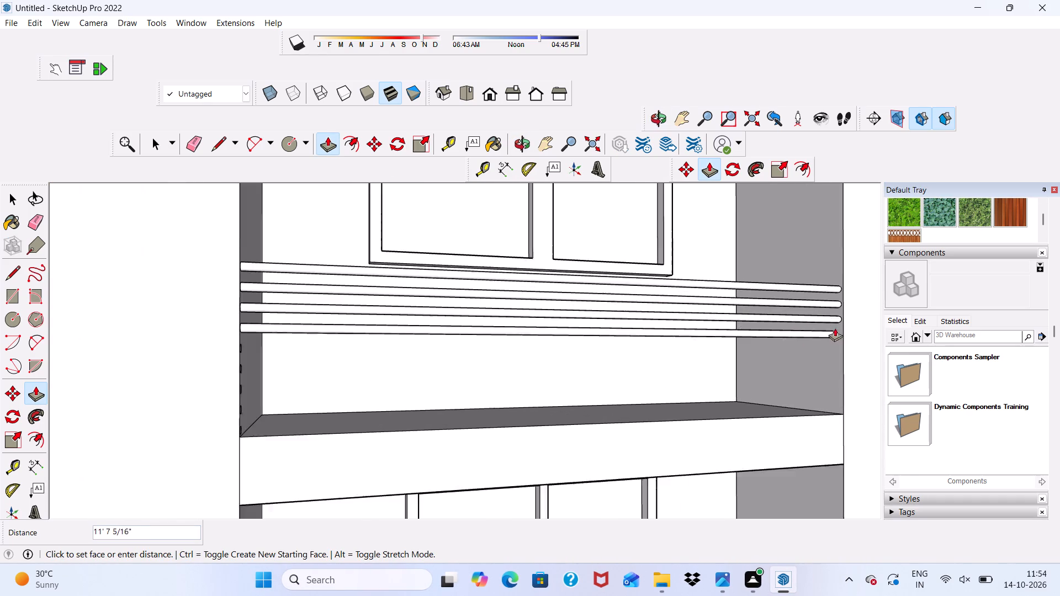
click(845, 356)
Extrude the fifth circle from the top about 11' 9 1/16" across to the opposite side wall.
scroll(840, 355, down, 3)
middle_drag(833, 358, 828, 374)
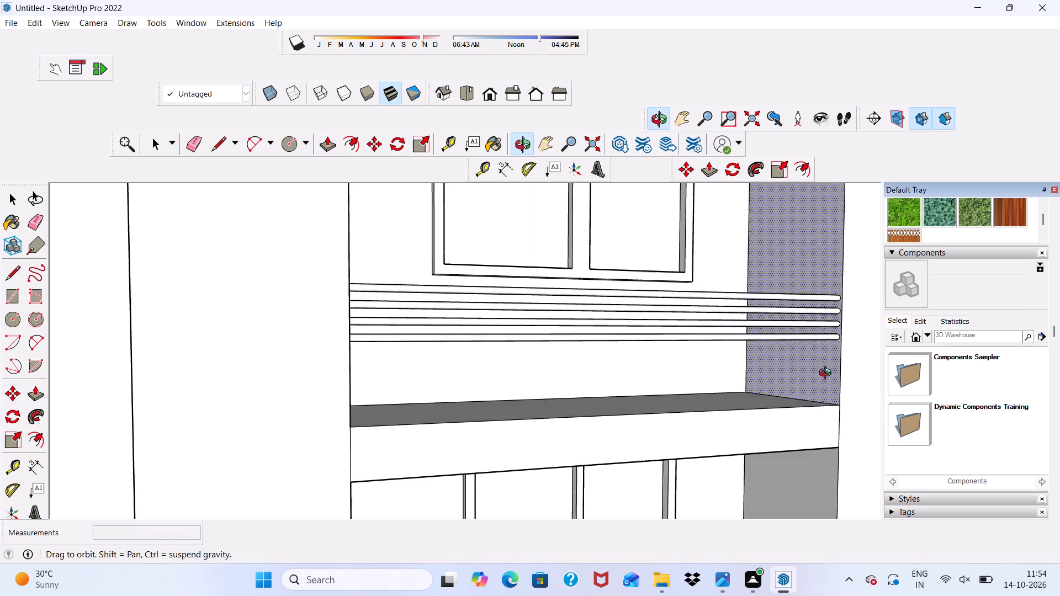
middle_drag(828, 374, 599, 397)
scroll(342, 328, up, 20)
scroll(342, 328, up, 3)
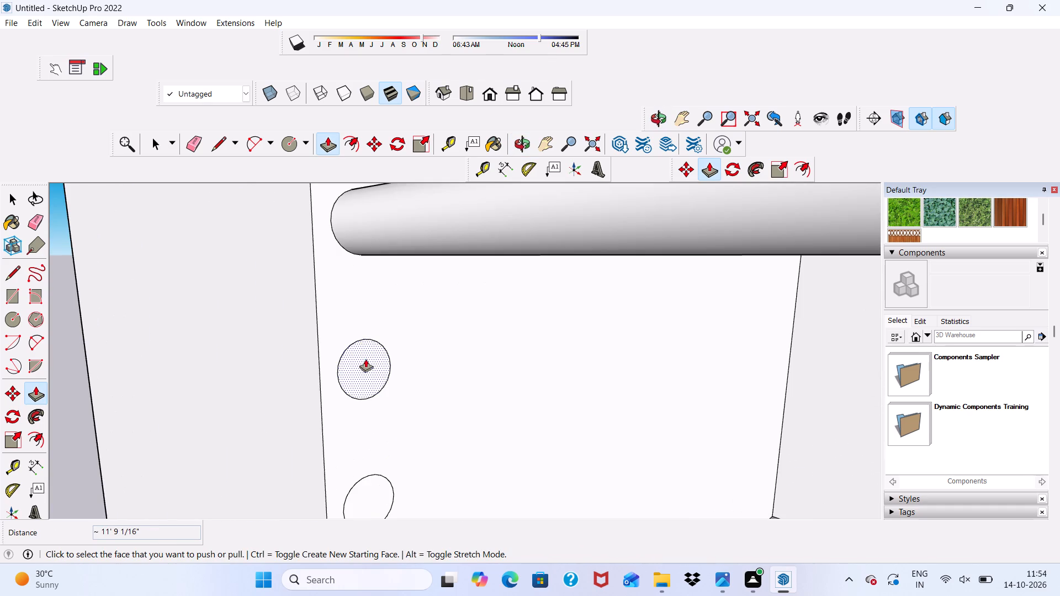
click(363, 364)
scroll(372, 358, down, 13)
middle_drag(540, 346, 765, 321)
scroll(777, 321, up, 1)
scroll(508, 312, down, 4)
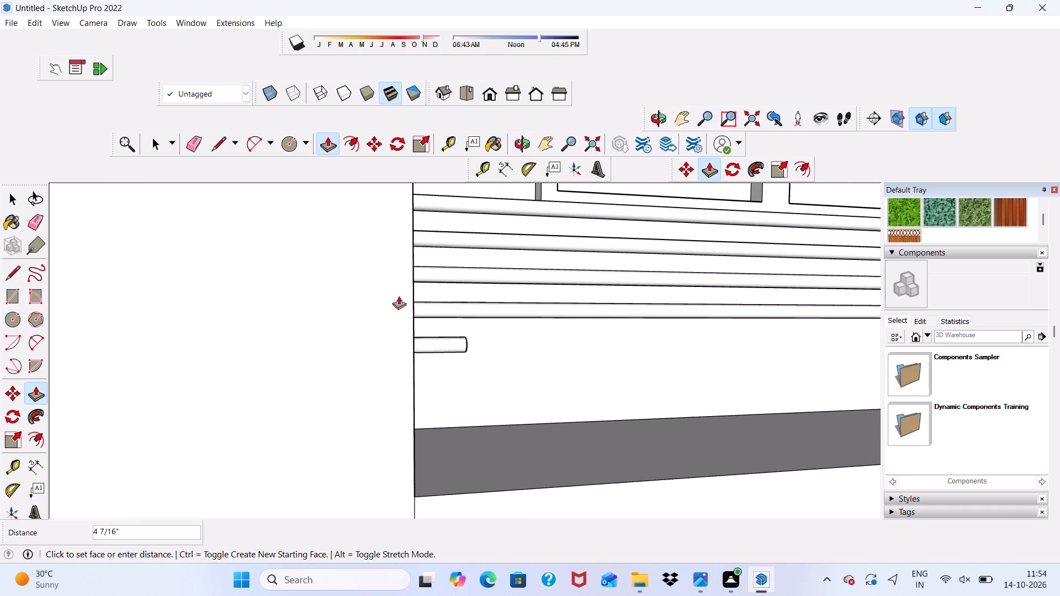
scroll(399, 296, down, 14)
scroll(834, 331, up, 4)
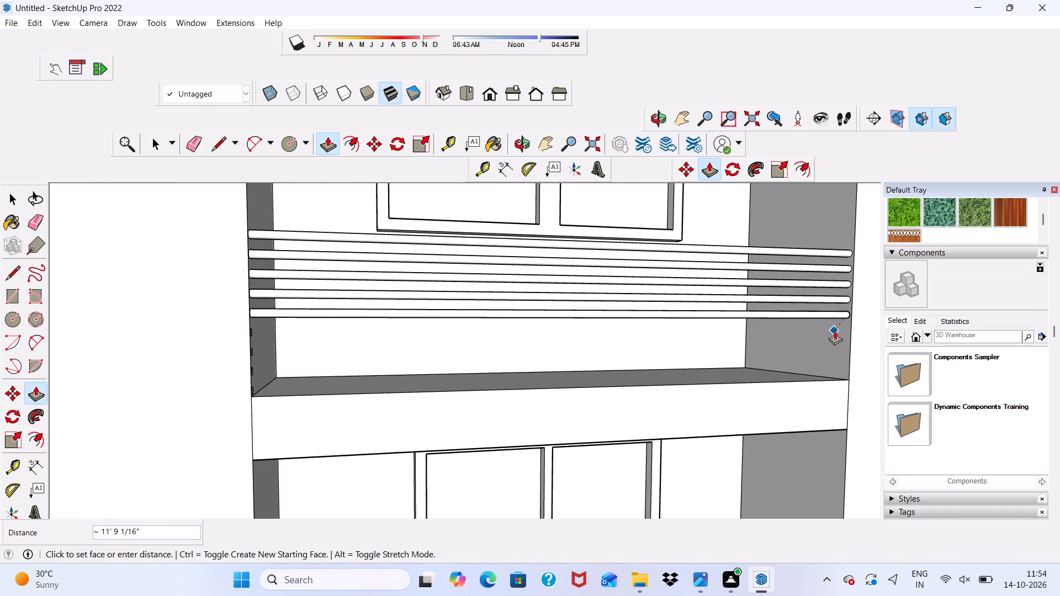
click(853, 334)
Extrude the sixth circle from the top about 11' 10 1/8" across the balcony to the opposite side wall.
scroll(808, 331, down, 3)
middle_drag(762, 332, 555, 346)
scroll(430, 327, up, 10)
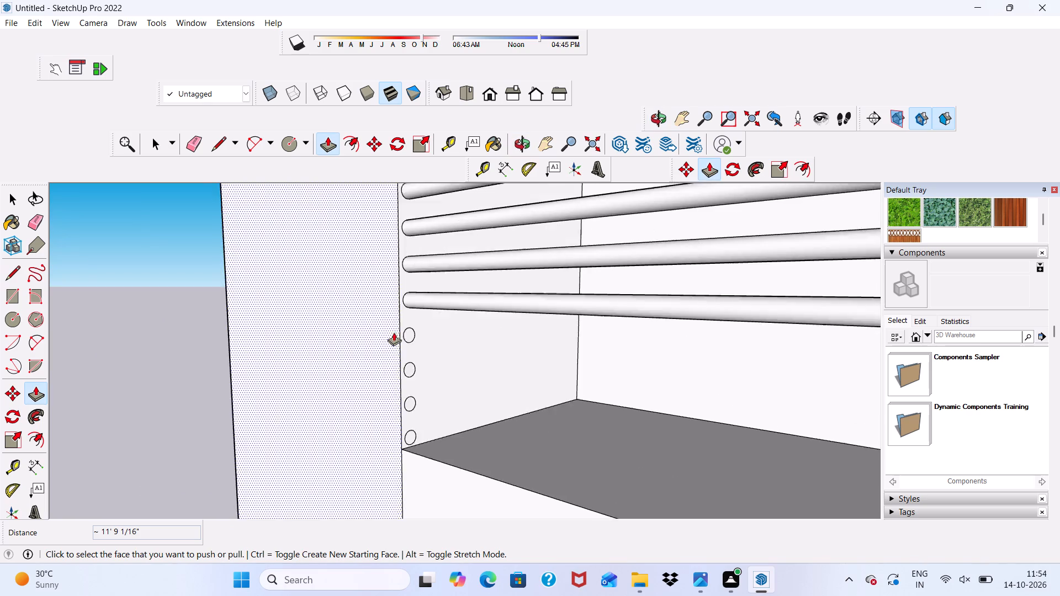
scroll(394, 332, up, 7)
click(408, 330)
scroll(464, 351, down, 19)
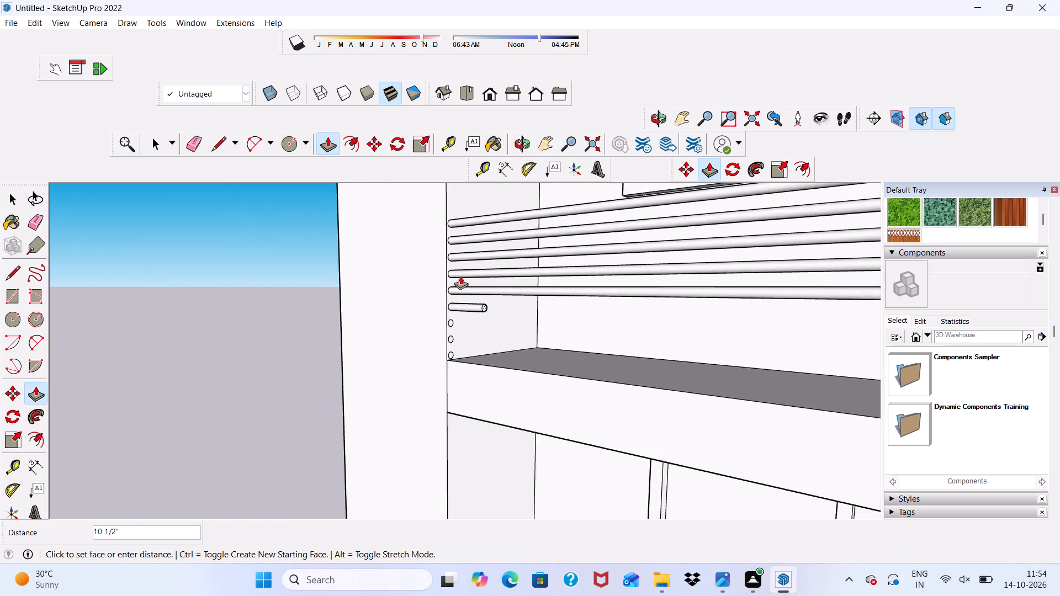
scroll(460, 276, down, 11)
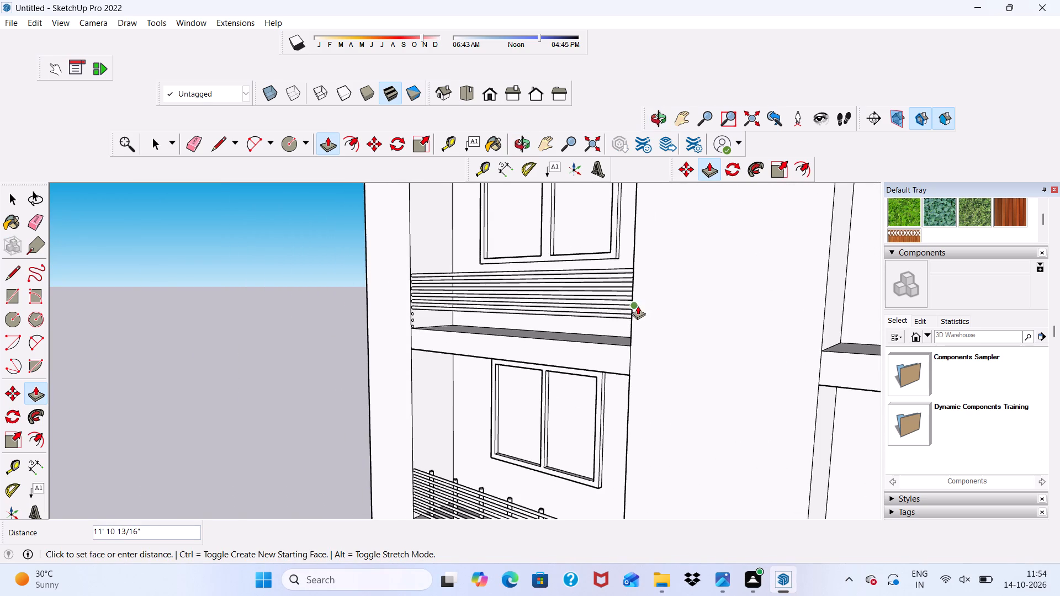
scroll(638, 306, up, 4)
scroll(589, 305, down, 12)
middle_drag(502, 326, 702, 324)
scroll(598, 305, up, 5)
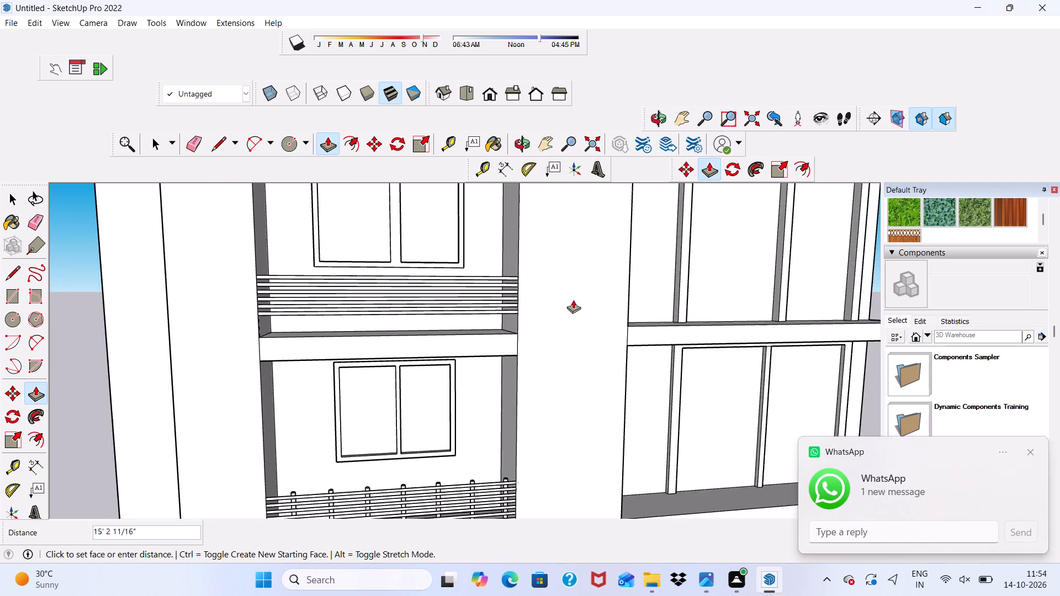
scroll(530, 304, up, 9)
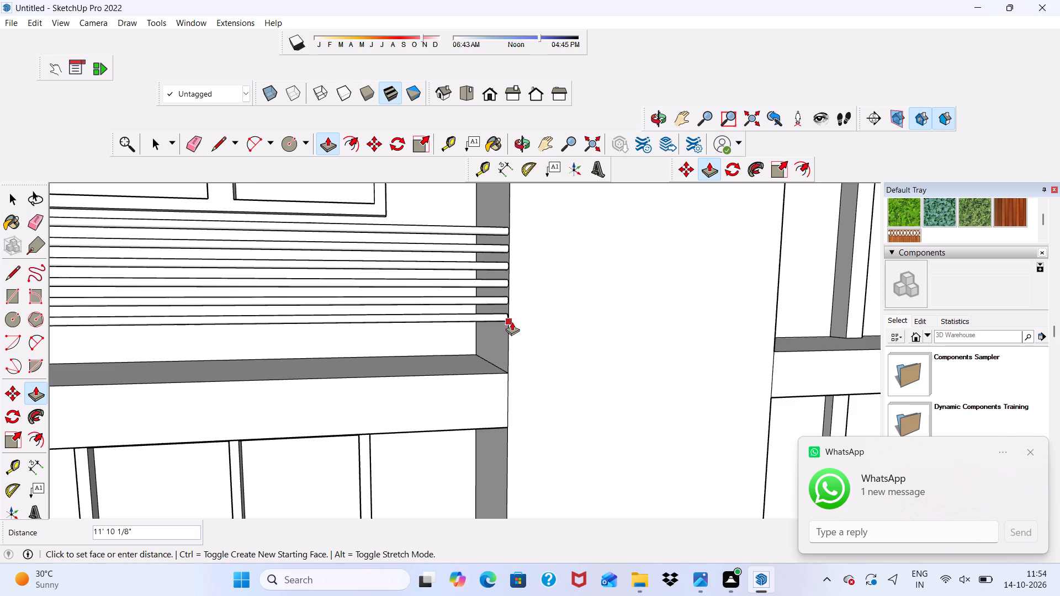
click(512, 322)
Extrude the seventh circle from the top about 11' 9 15/16" across to the opposite side wall.
scroll(515, 321, down, 9)
middle_drag(635, 312, 542, 365)
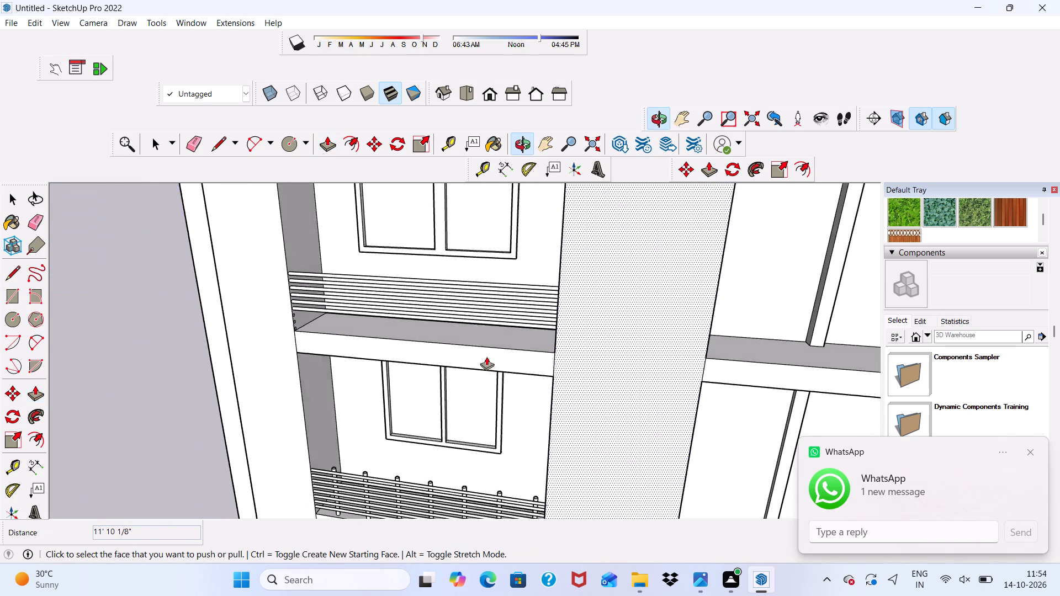
scroll(390, 323, up, 11)
scroll(183, 305, up, 10)
click(191, 296)
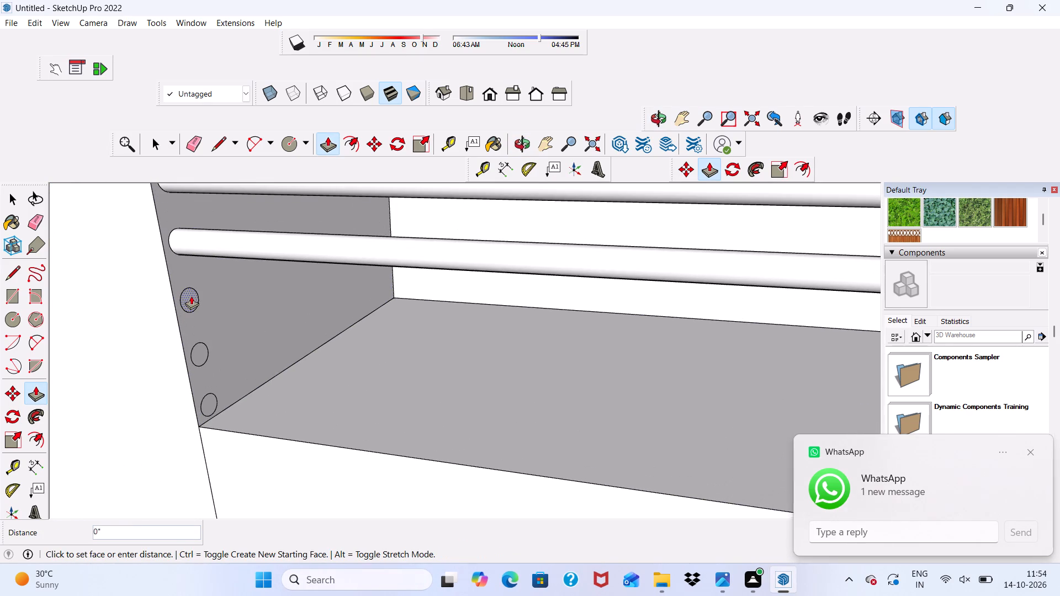
scroll(232, 308, down, 20)
scroll(232, 308, down, 5)
scroll(649, 343, up, 4)
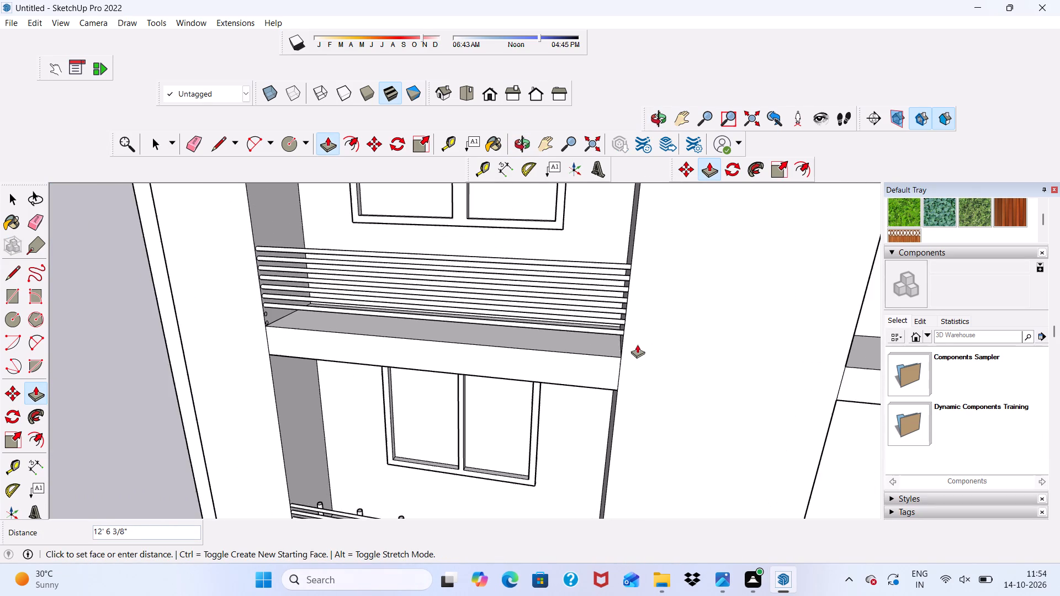
scroll(630, 339, up, 4)
click(625, 335)
Extrude the eighth circle from the top about 11' 9 1/16" across to the opposite side wall.
scroll(588, 348, up, 4)
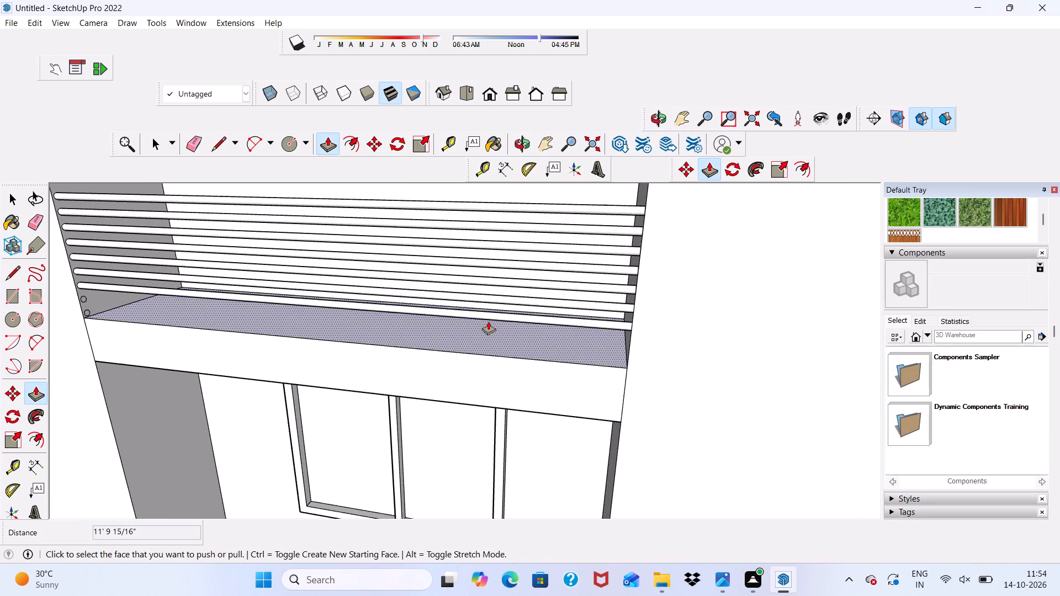
scroll(149, 272, up, 2)
scroll(222, 314, down, 10)
scroll(496, 361, up, 5)
scroll(107, 284, up, 5)
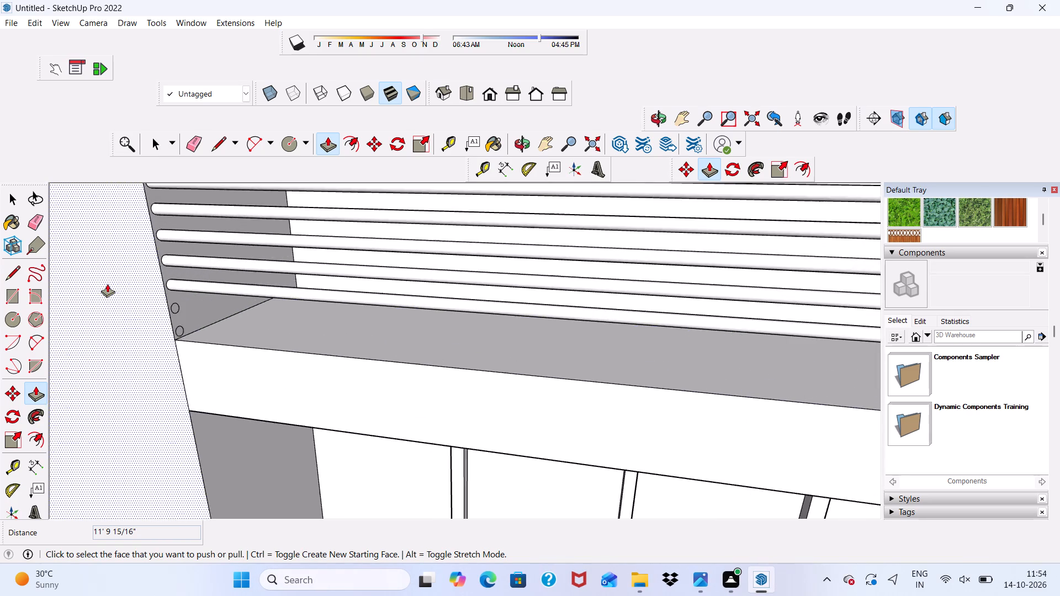
scroll(107, 284, up, 6)
scroll(151, 302, up, 5)
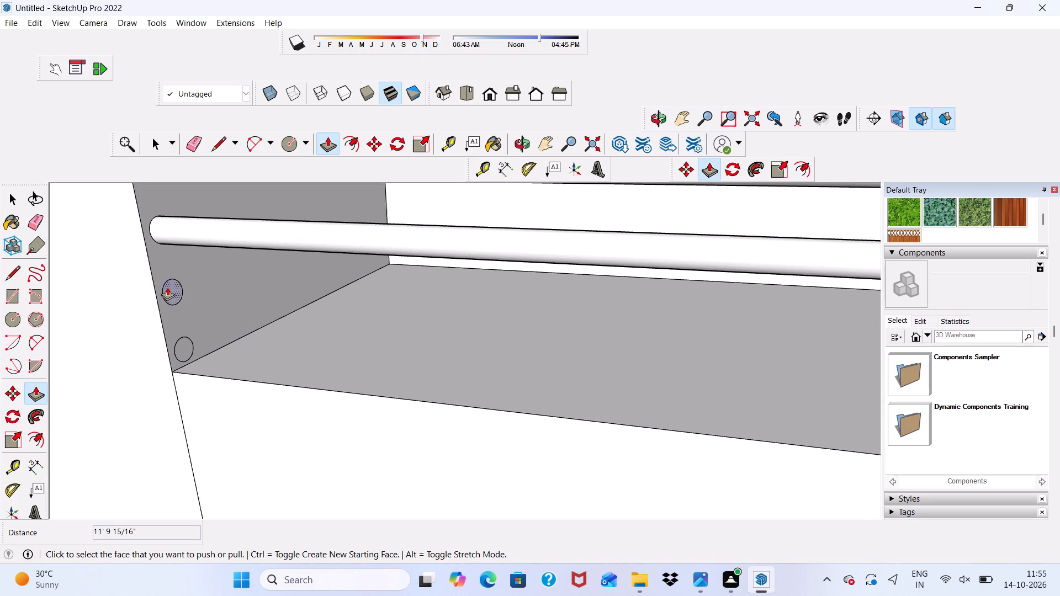
click(176, 288)
scroll(333, 304, down, 18)
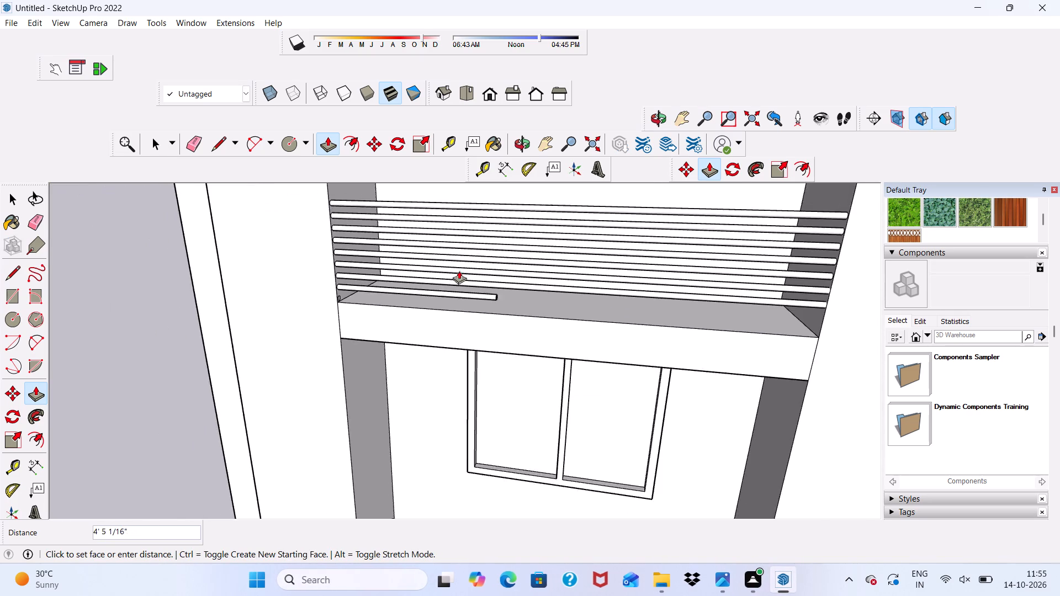
scroll(459, 270, down, 5)
scroll(662, 290, up, 8)
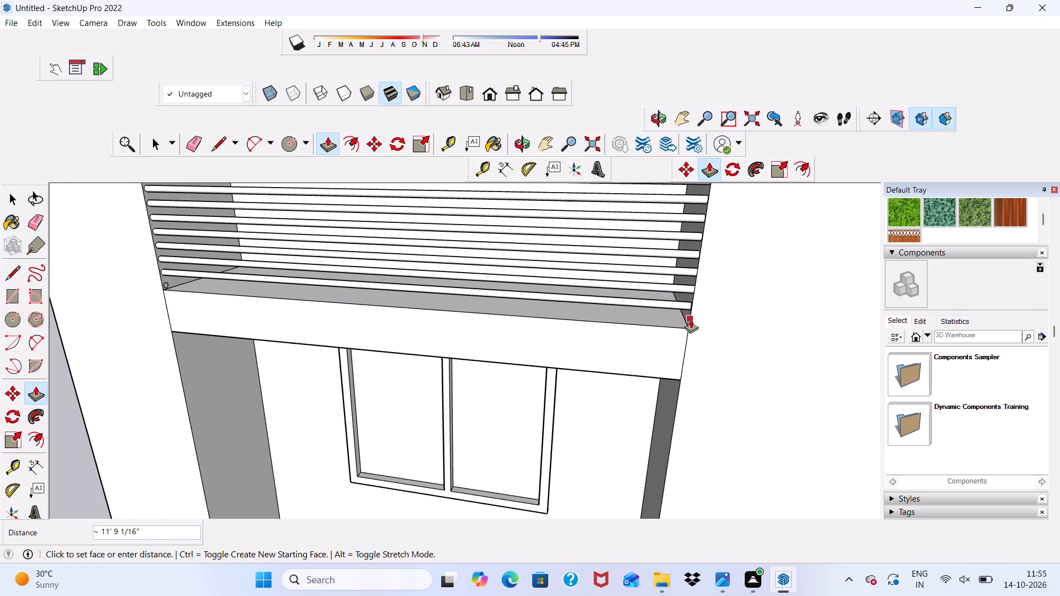
click(692, 320)
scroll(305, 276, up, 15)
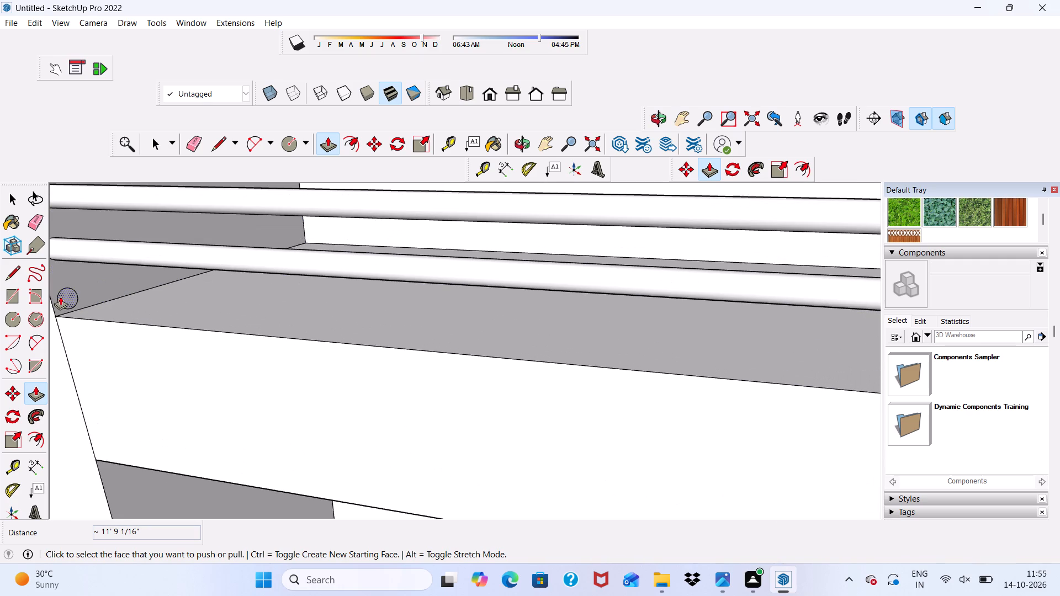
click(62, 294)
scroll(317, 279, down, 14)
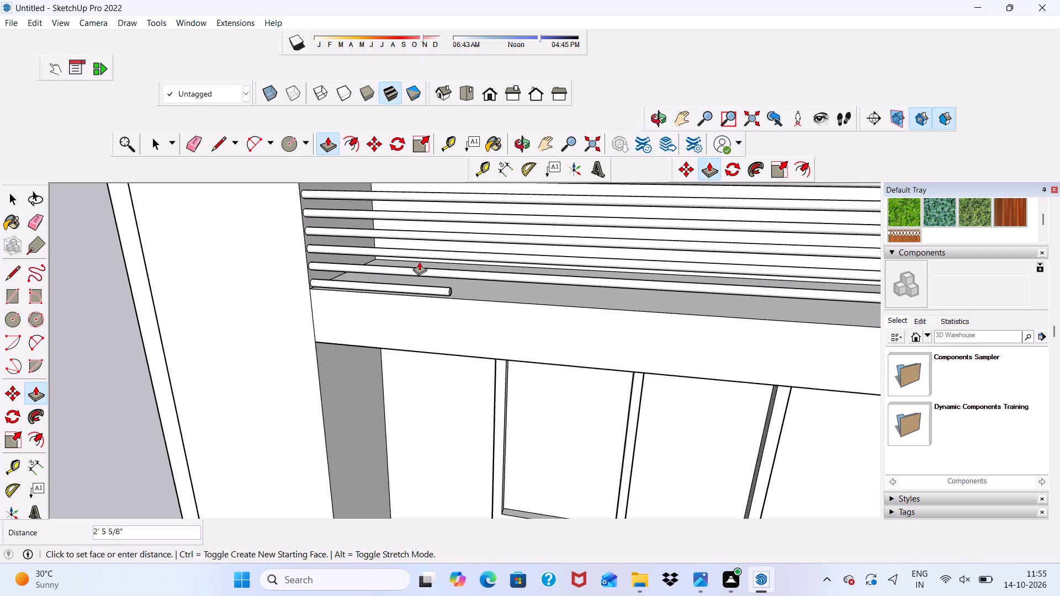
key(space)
Erase the remaining lowest circle from the balcony's side wall, just above the floor.
scroll(316, 210, up, 1)
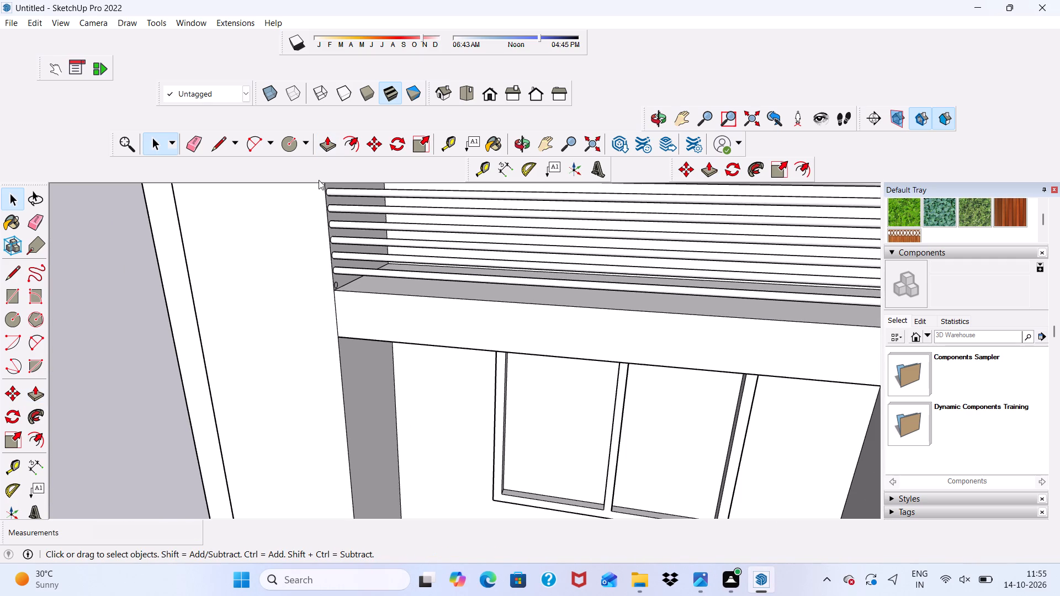
click(198, 141)
scroll(299, 249, up, 7)
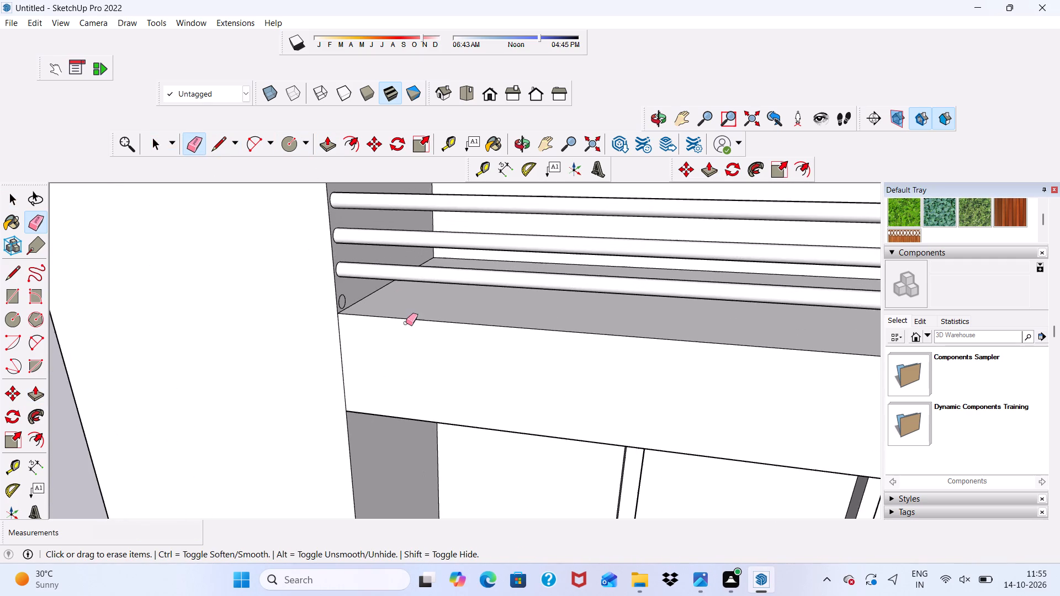
scroll(406, 323, up, 14)
double_click(291, 270)
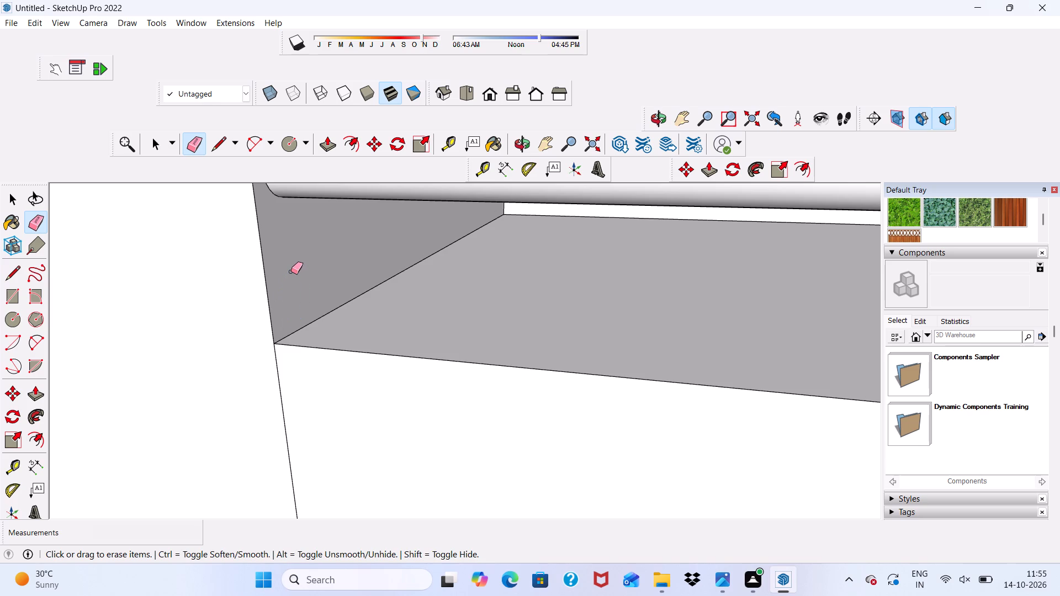
key(space)
Draw a circle of about 7/8" radius on the balcony floor, near the front edge beside the side wall.
click(285, 142)
scroll(377, 296, up, 3)
scroll(380, 307, down, 2)
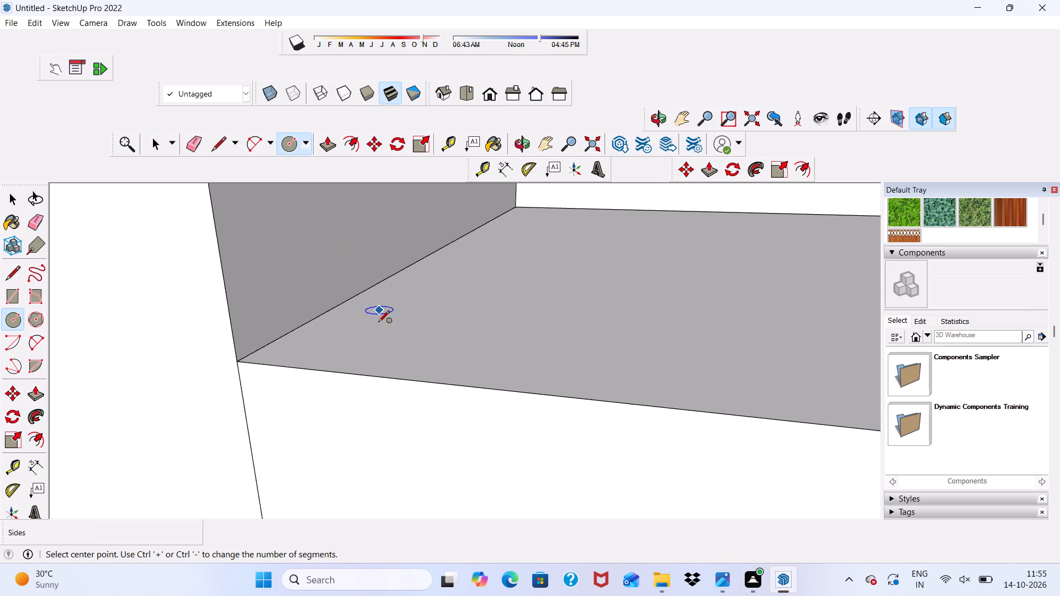
scroll(378, 323, down, 9)
middle_drag(385, 327, 434, 395)
scroll(383, 343, up, 4)
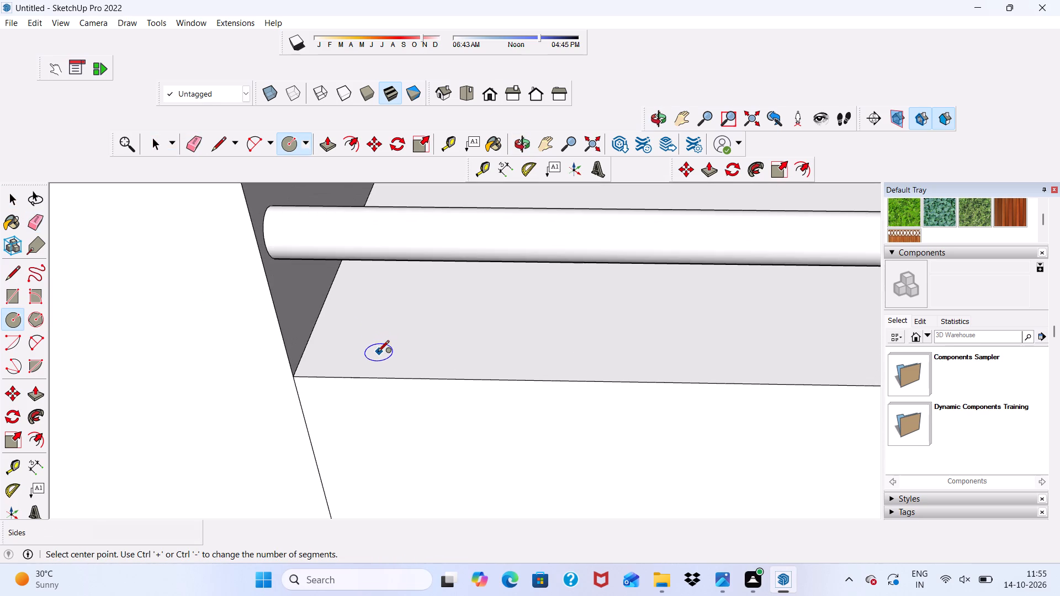
click(372, 356)
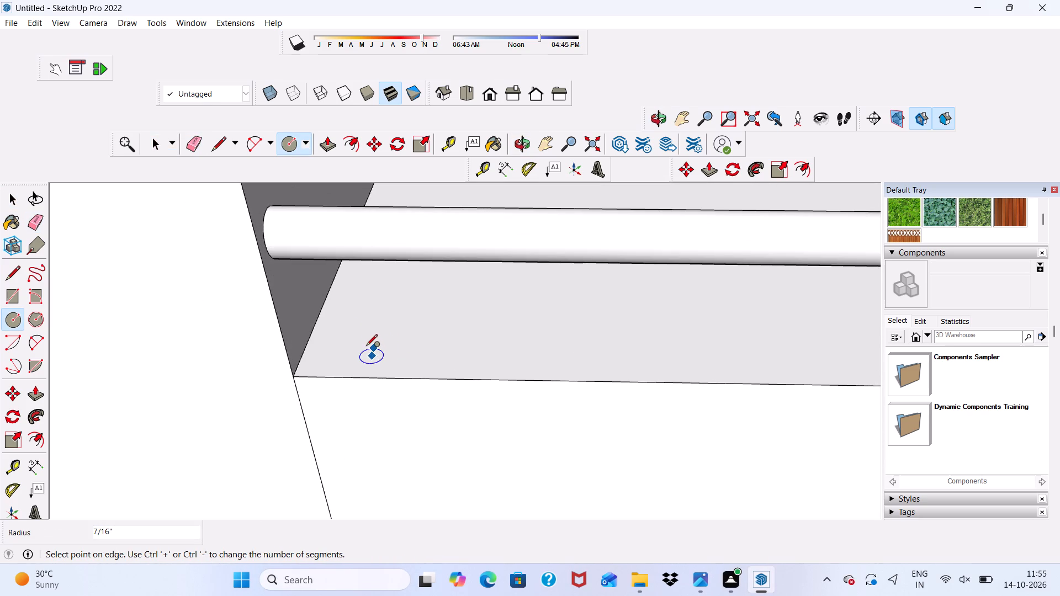
click(365, 343)
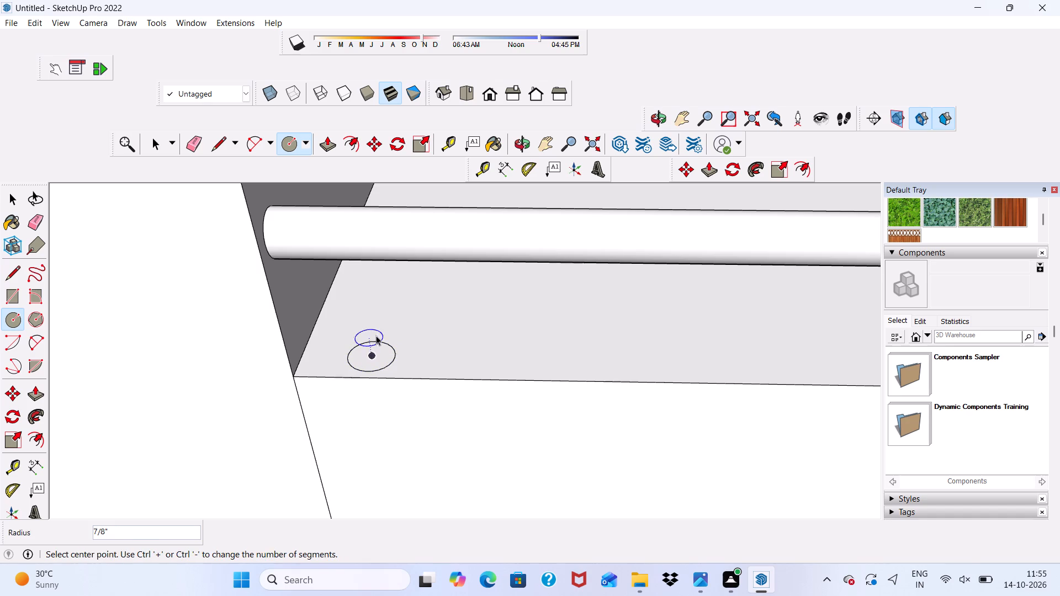
key(space)
Copy the floor circle about 1' 1 11/16" along the balcony's front edge and array it as 10 evenly spaced copies.
double_click(379, 355)
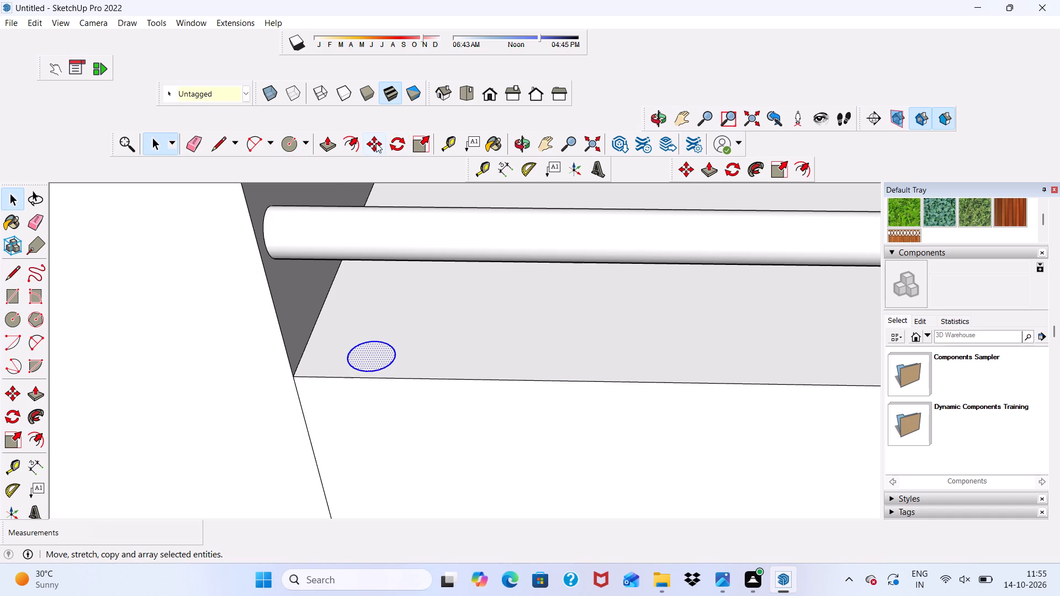
click(375, 142)
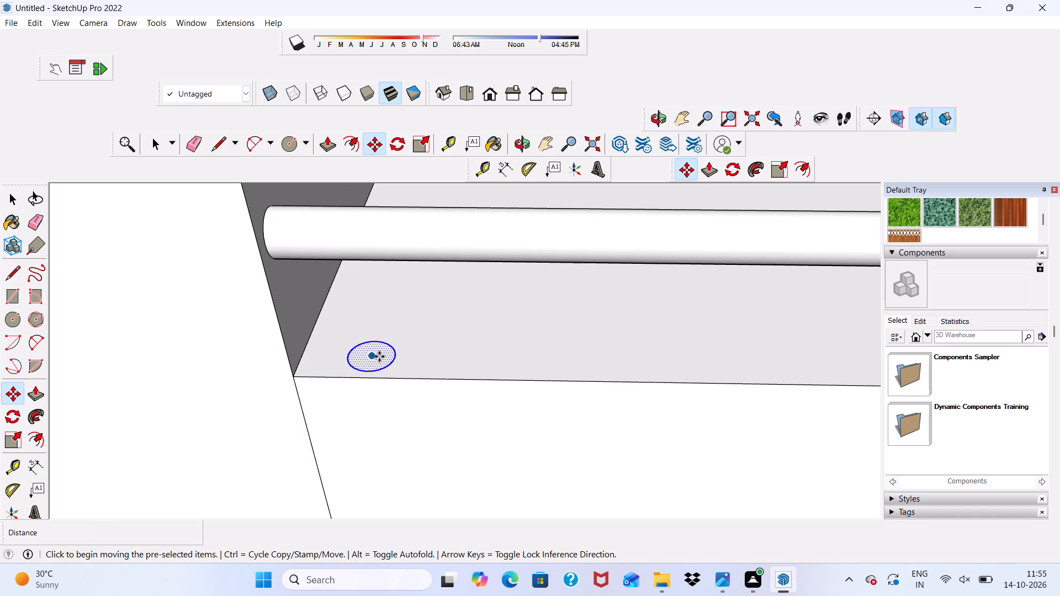
click(379, 356)
scroll(569, 343, down, 5)
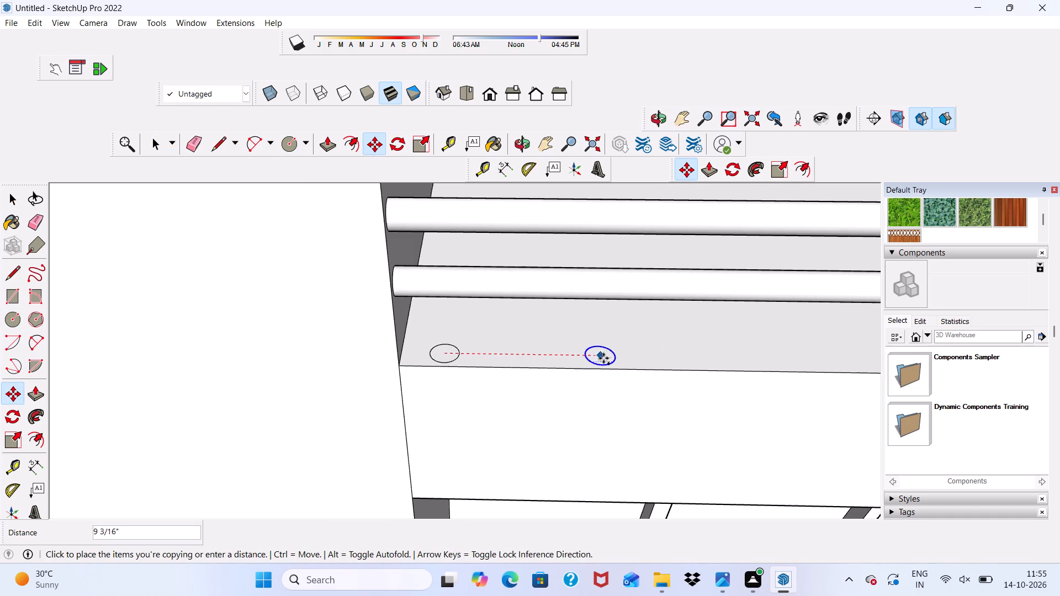
click(677, 356)
key(shift+asterisk)
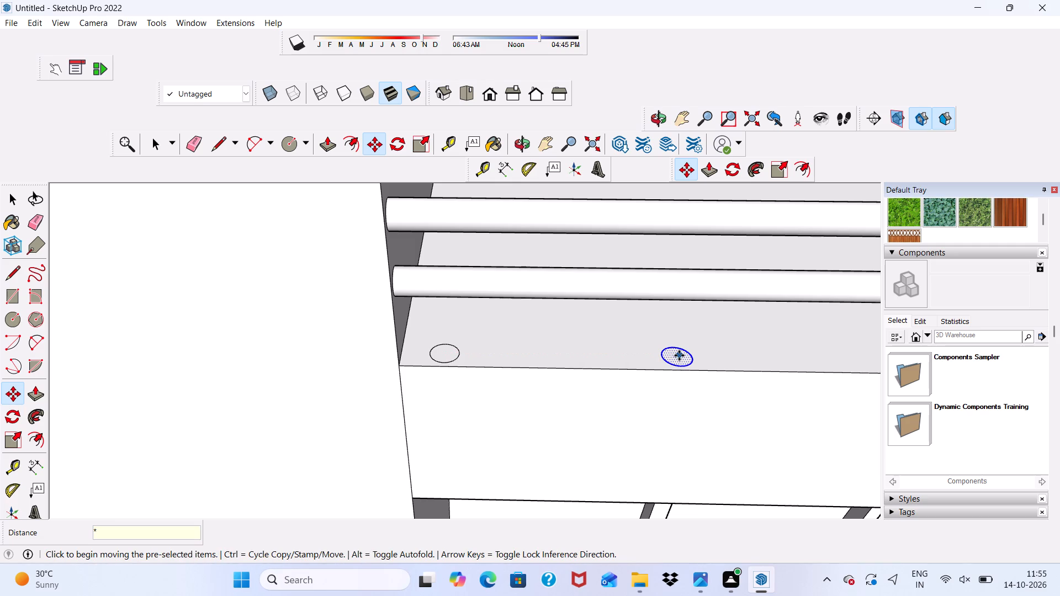
text(10)
key(Return)
Extrude the last floor circle at the far side wall about 2' 10 13/16" upward as a vertical post.
scroll(634, 369, down, 16)
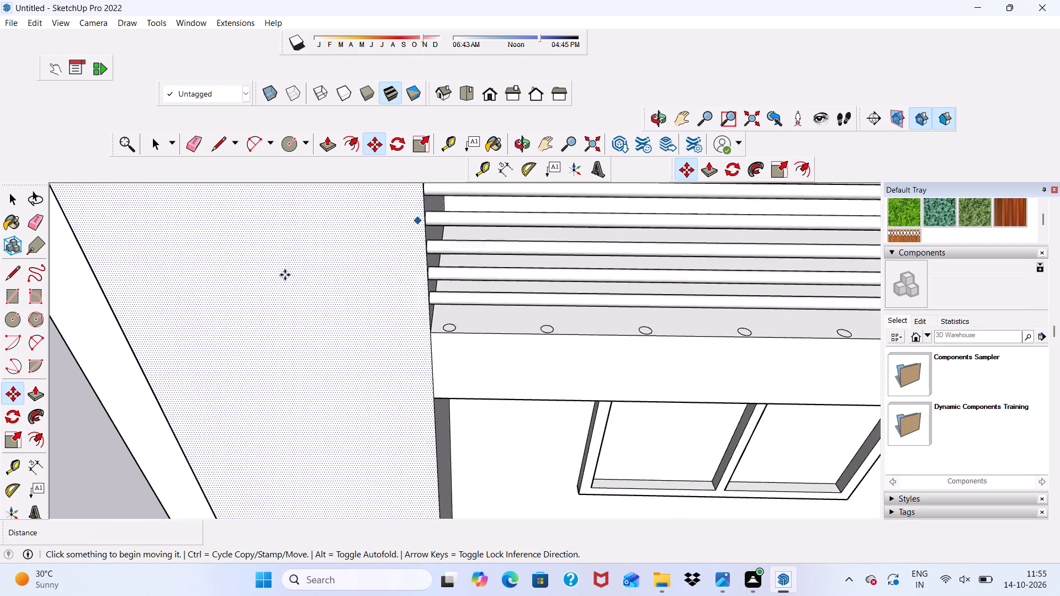
scroll(285, 275, down, 3)
scroll(422, 298, down, 6)
scroll(804, 313, up, 6)
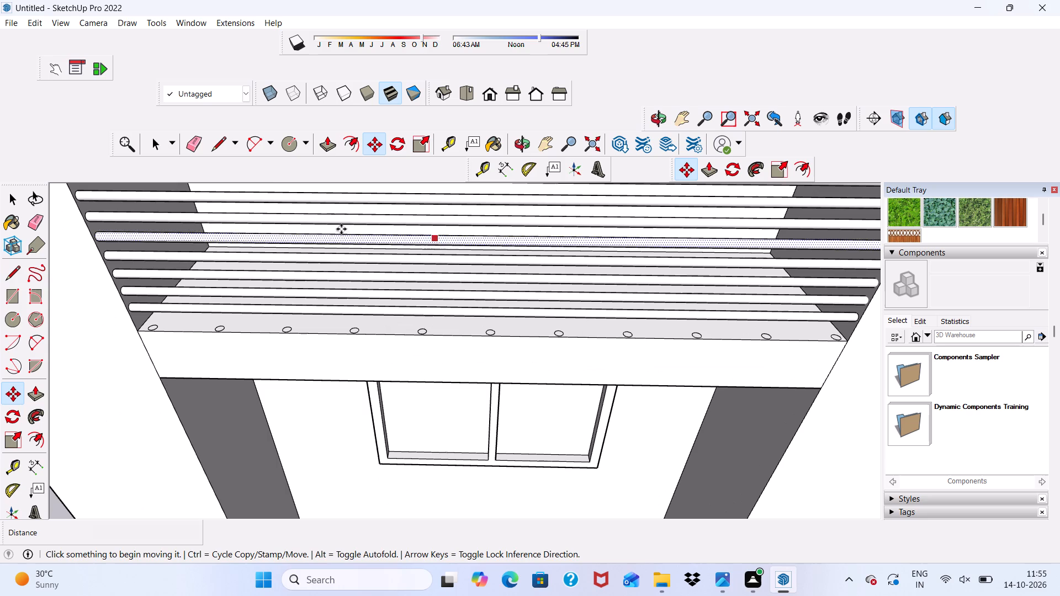
click(324, 142)
scroll(915, 362, up, 4)
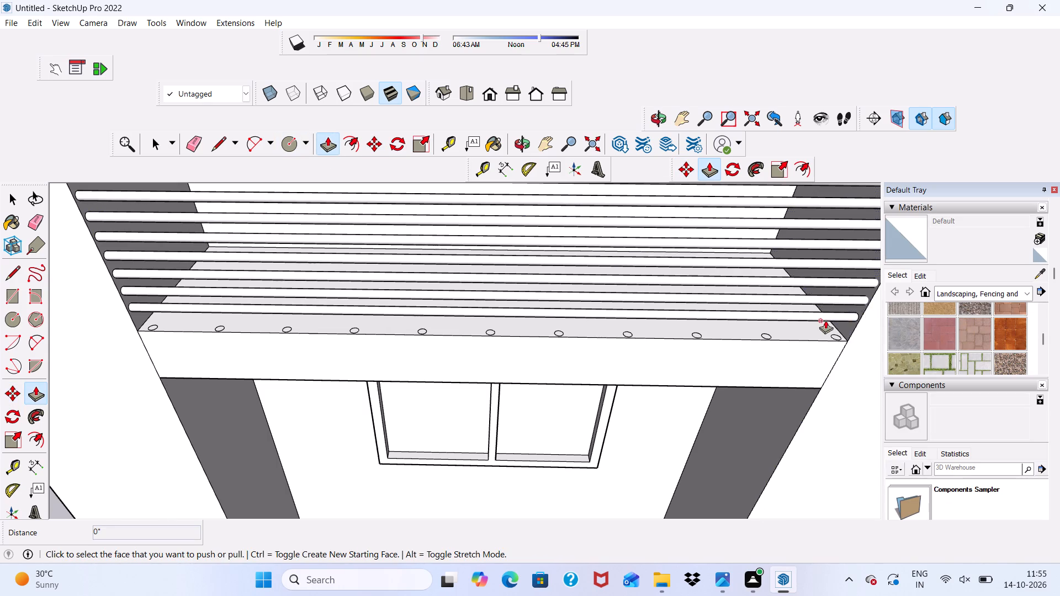
scroll(825, 320, up, 20)
click(837, 365)
scroll(803, 312, down, 2)
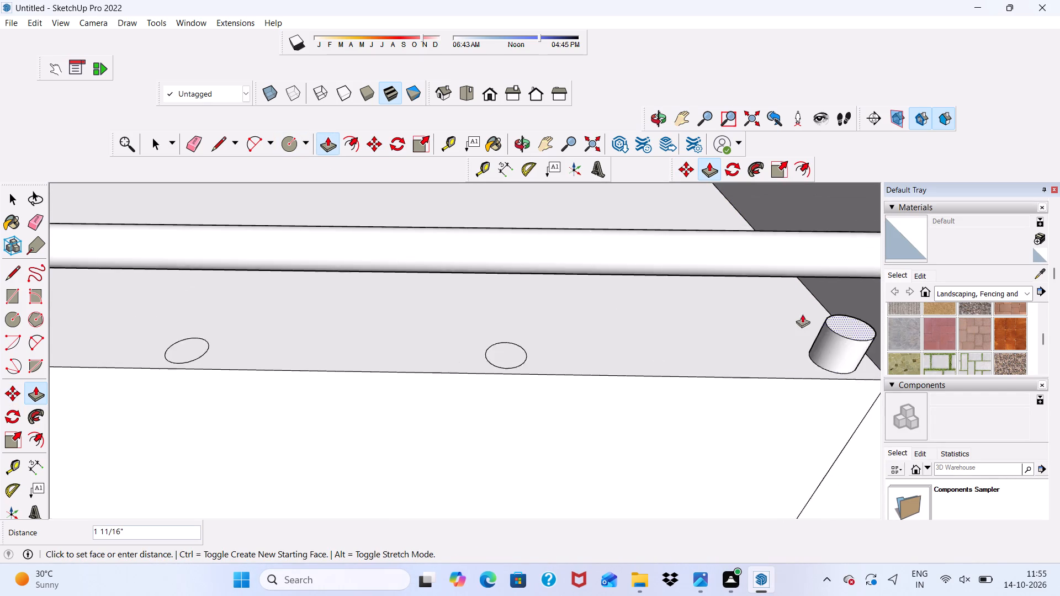
scroll(802, 314, down, 20)
scroll(802, 314, down, 8)
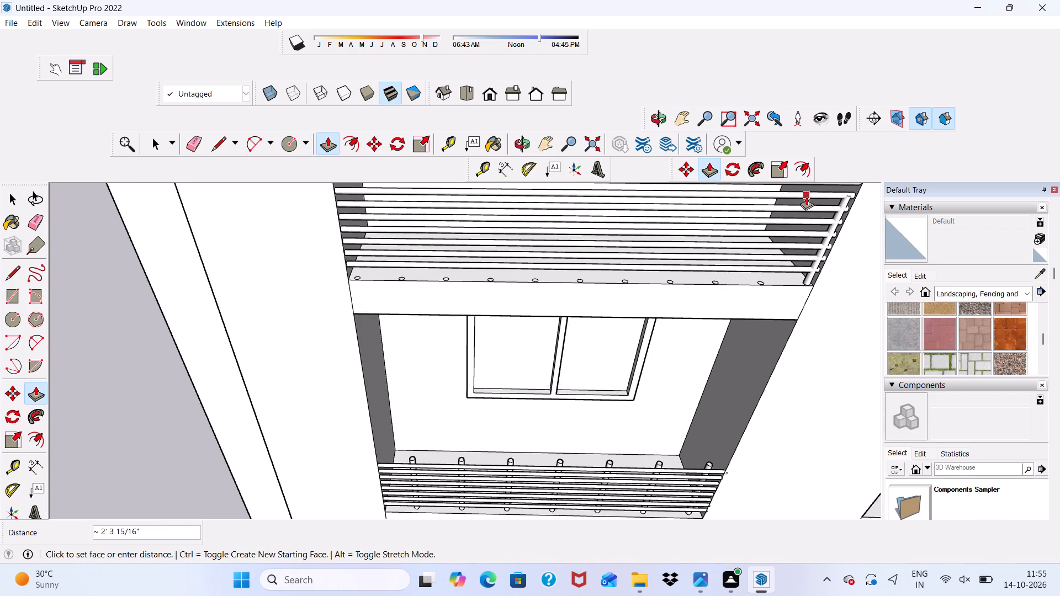
scroll(808, 212, down, 5)
click(838, 186)
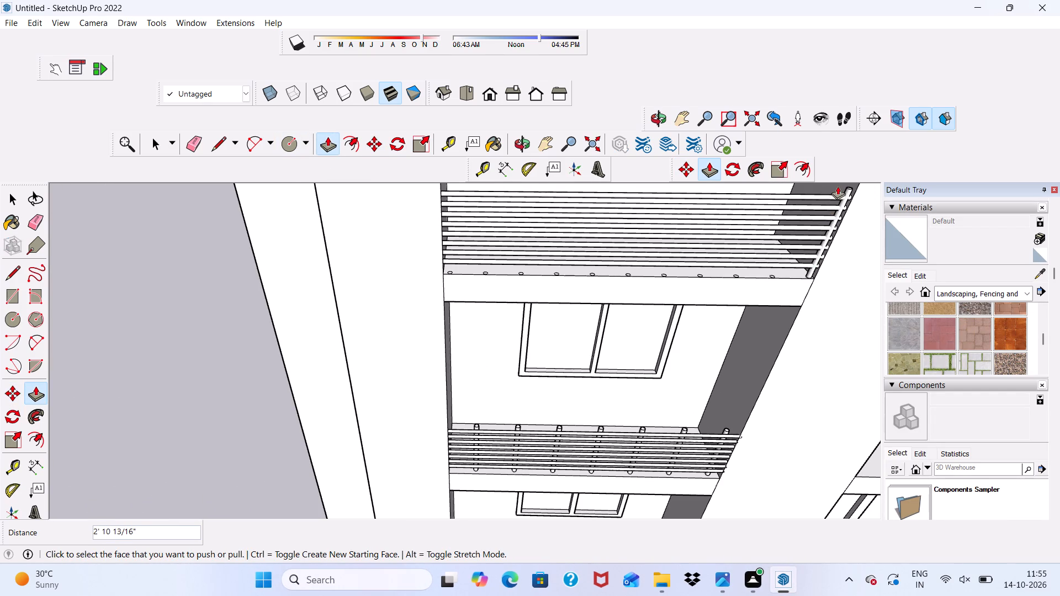
Extrude the floor circle next to the far side wall's post 2' 10 13/16" upward, matching that post's height.
scroll(801, 228, up, 20)
scroll(801, 228, up, 5)
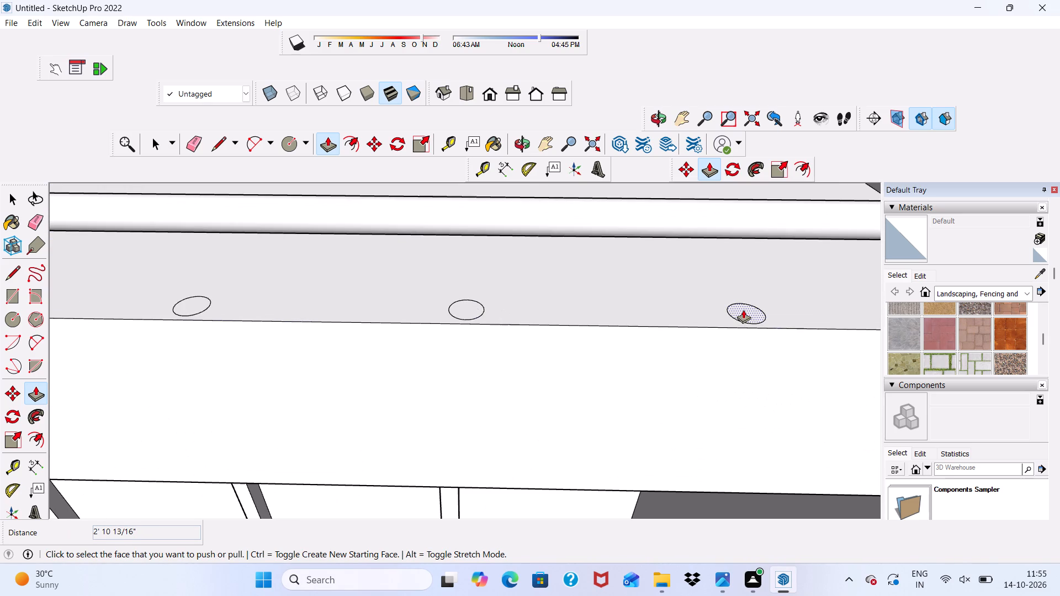
click(743, 310)
scroll(743, 311, down, 6)
scroll(729, 275, down, 16)
scroll(782, 244, down, 6)
scroll(813, 180, up, 1)
scroll(809, 191, down, 6)
scroll(815, 236, up, 1)
scroll(813, 227, down, 5)
scroll(817, 184, up, 6)
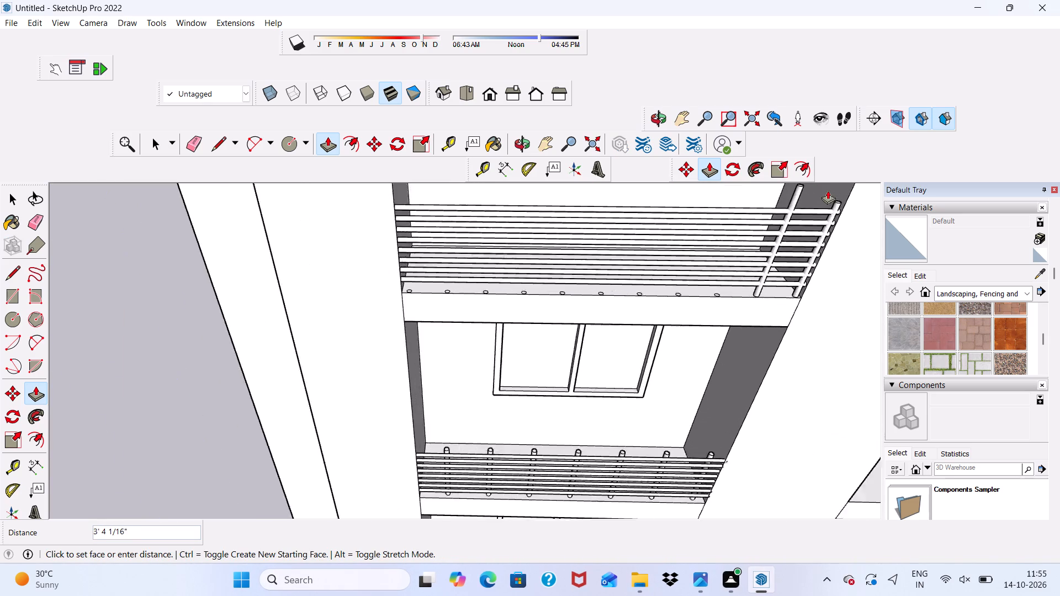
scroll(828, 190, up, 7)
click(837, 209)
Extrude the third floor circle from the far side wall 2' 10 13/16" upward, level with the neighbouring post.
scroll(715, 371, up, 4)
scroll(626, 325, up, 11)
click(615, 361)
scroll(613, 310, down, 5)
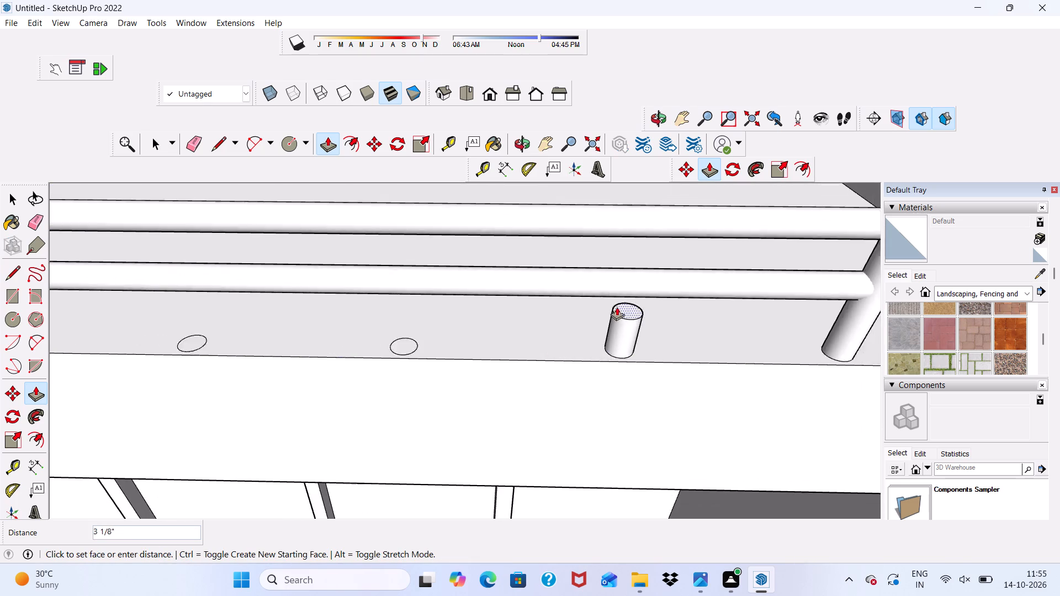
scroll(655, 237, down, 20)
scroll(655, 237, down, 3)
scroll(733, 176, up, 2)
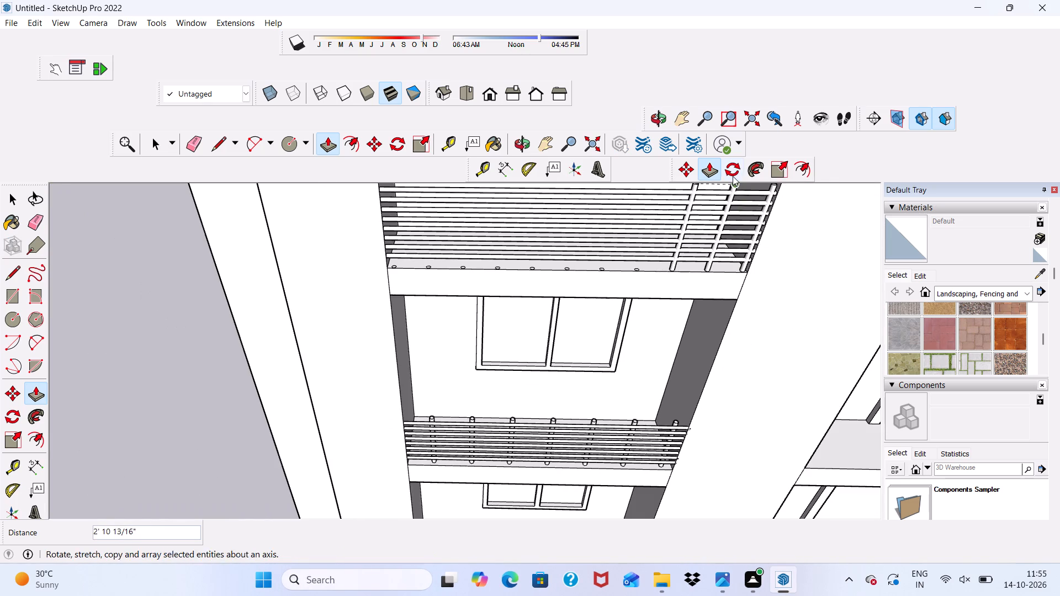
scroll(725, 217, down, 10)
middle_drag(711, 260, 629, 285)
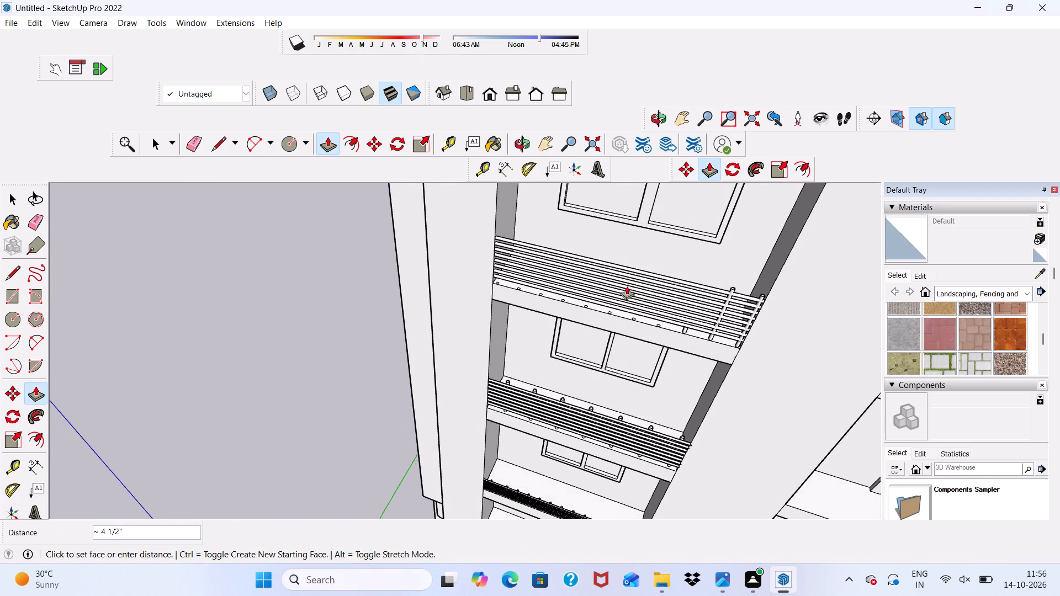
scroll(718, 266, up, 5)
scroll(751, 312, up, 2)
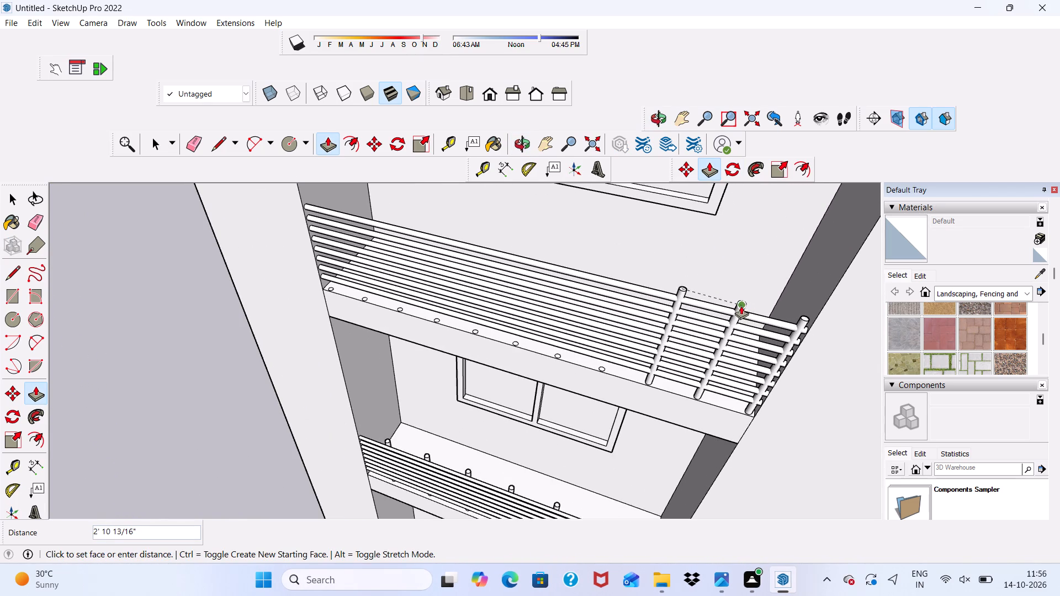
click(741, 306)
Extrude the fourth floor circle from the far side wall 2' 10 13/16" upward as a vertical post.
scroll(594, 382, up, 15)
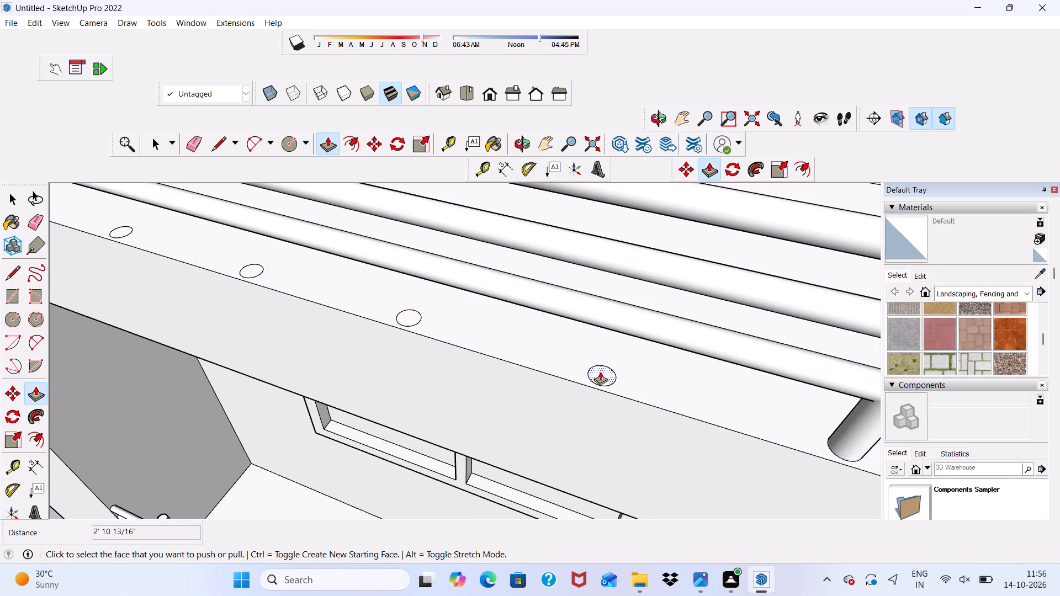
click(600, 371)
scroll(602, 371, down, 6)
scroll(631, 272, down, 18)
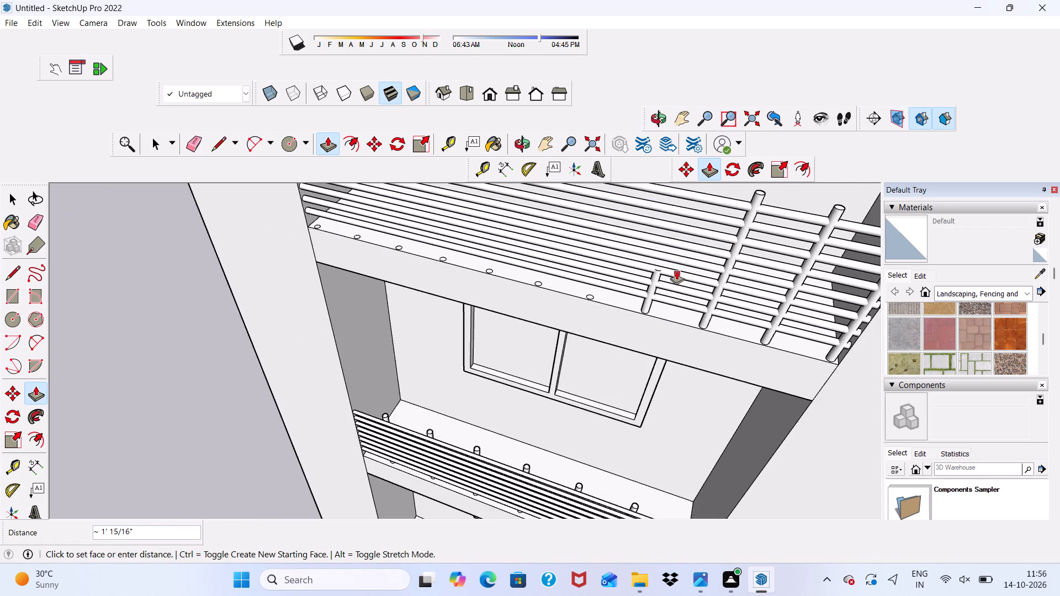
scroll(676, 271, down, 4)
scroll(732, 229, up, 5)
scroll(728, 228, down, 1)
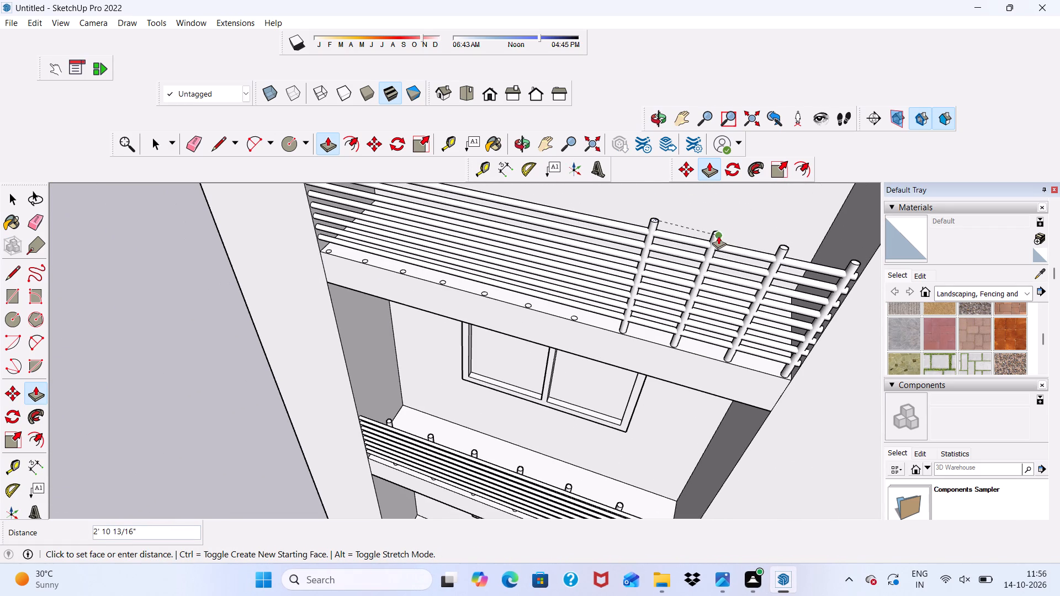
click(717, 237)
Extrude the fifth floor circle from the far side wall 2' 10 13/16" upward, matching the adjacent post's top.
scroll(611, 301, up, 20)
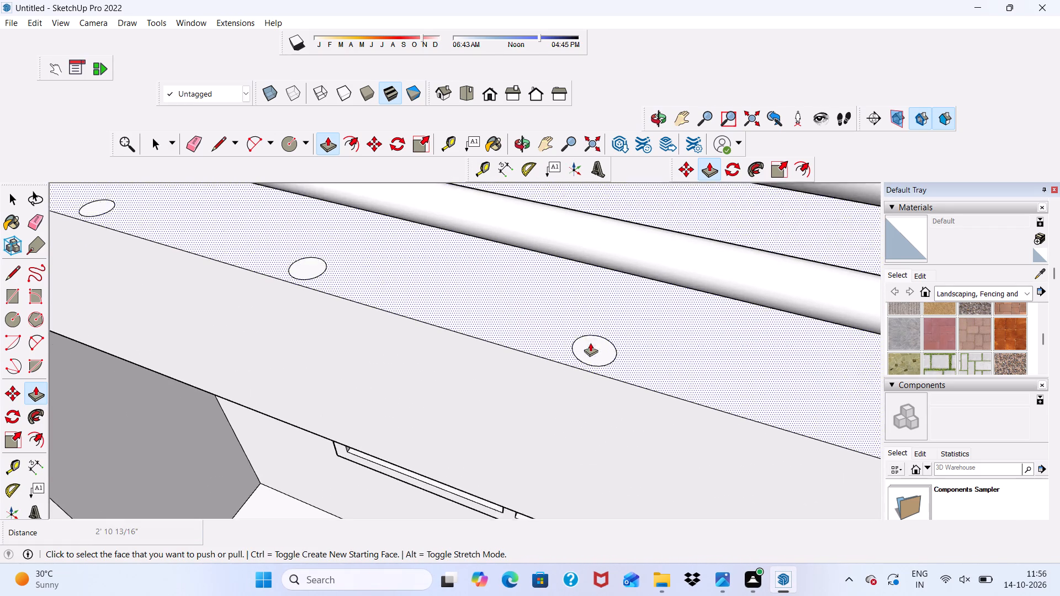
click(593, 351)
scroll(595, 351, down, 10)
scroll(619, 283, down, 2)
scroll(615, 288, up, 3)
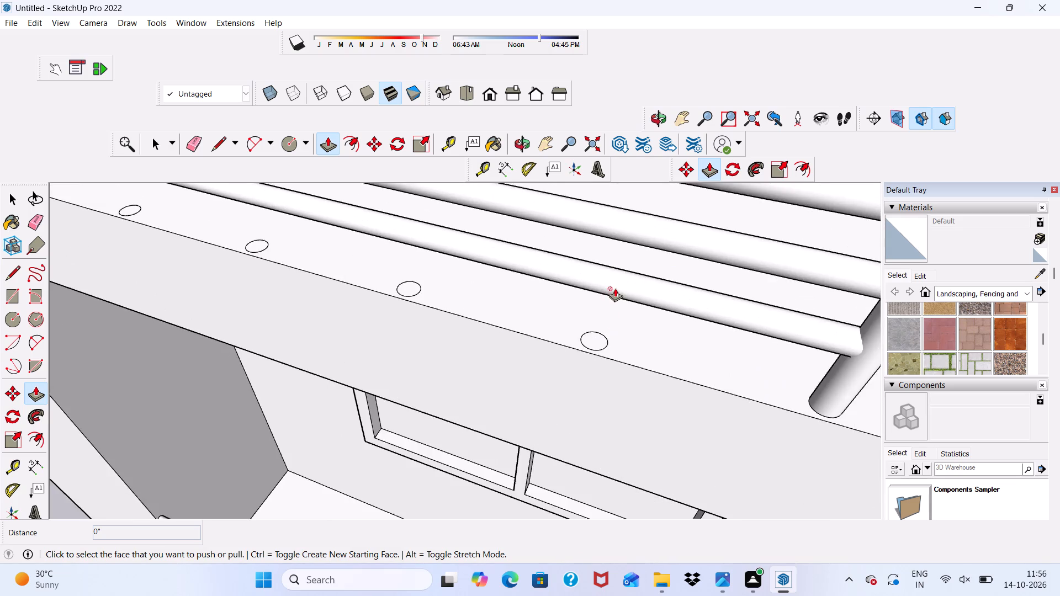
scroll(615, 288, up, 7)
click(585, 339)
scroll(585, 258, down, 10)
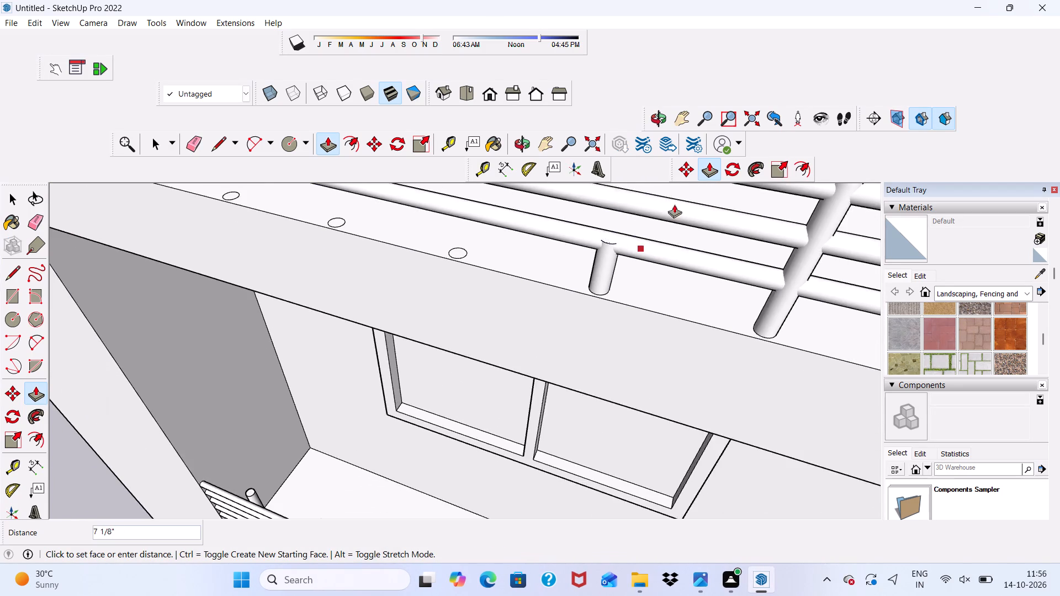
scroll(674, 204, down, 20)
scroll(674, 204, down, 10)
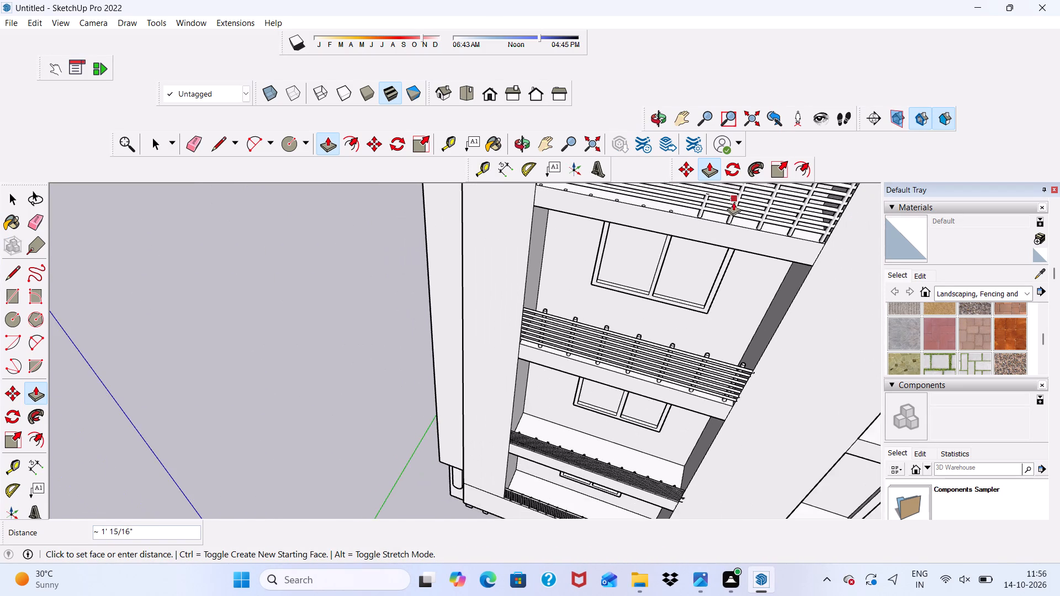
scroll(729, 200, down, 16)
scroll(724, 194, up, 6)
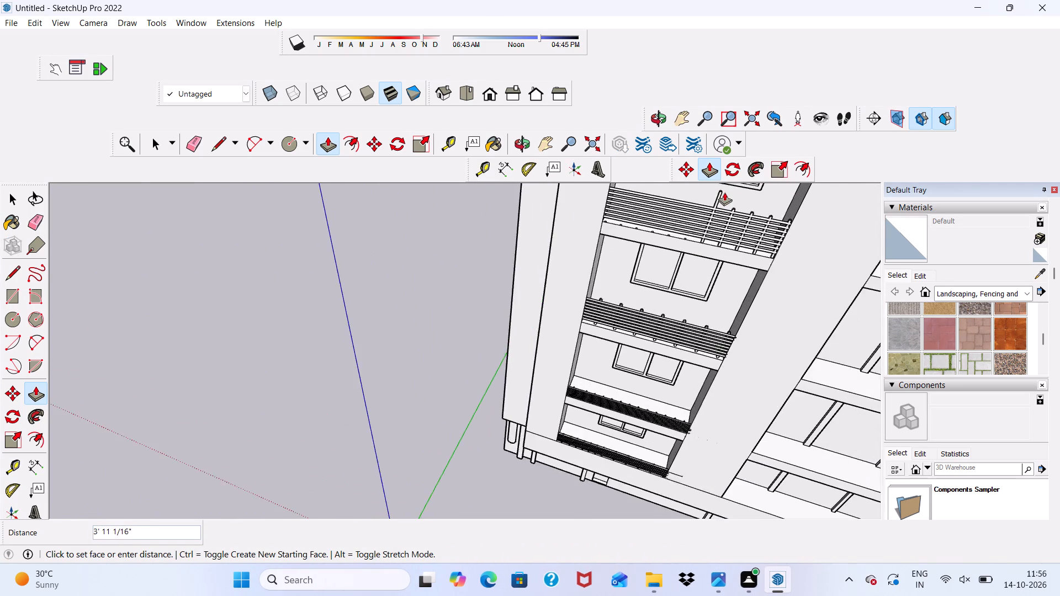
scroll(724, 192, up, 16)
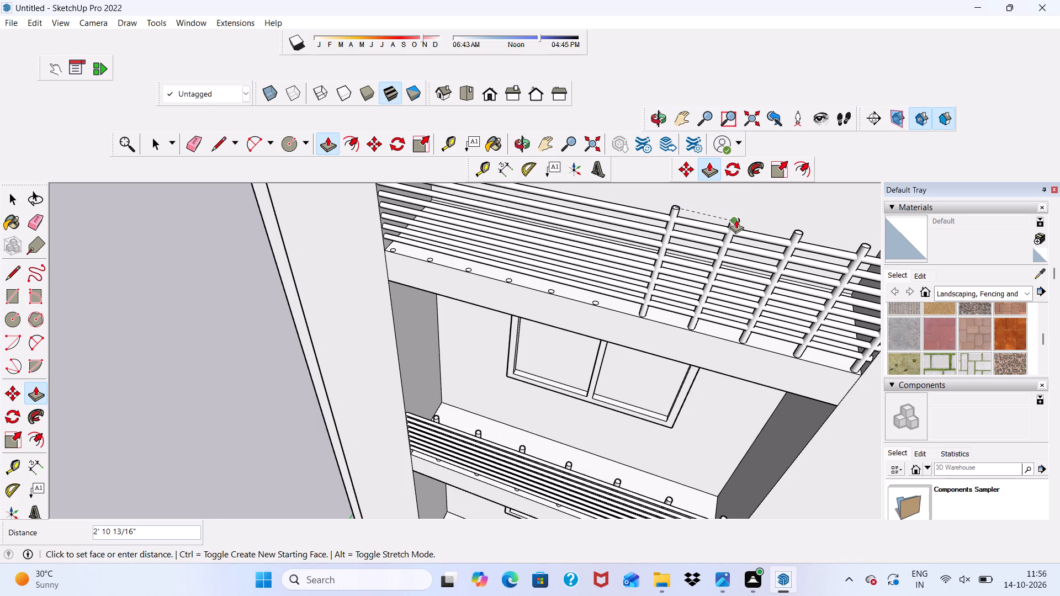
click(736, 220)
Extrude the middle floor circle, sixth from the far side wall, 2' 10 13/16" upward as a vertical post.
scroll(649, 247, up, 5)
scroll(560, 340, up, 12)
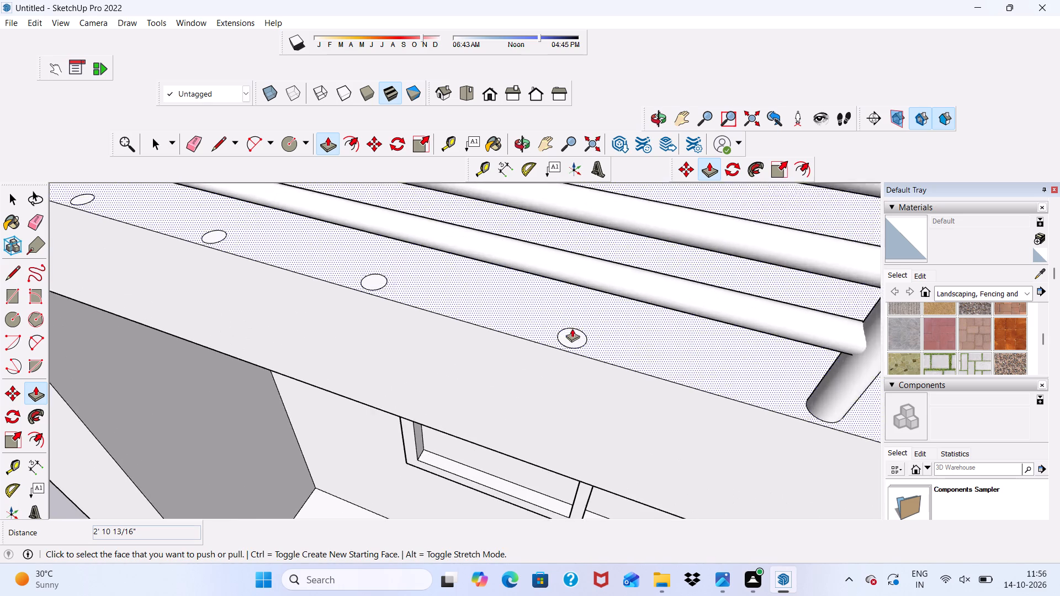
scroll(572, 328, up, 2)
click(574, 332)
scroll(569, 338, down, 20)
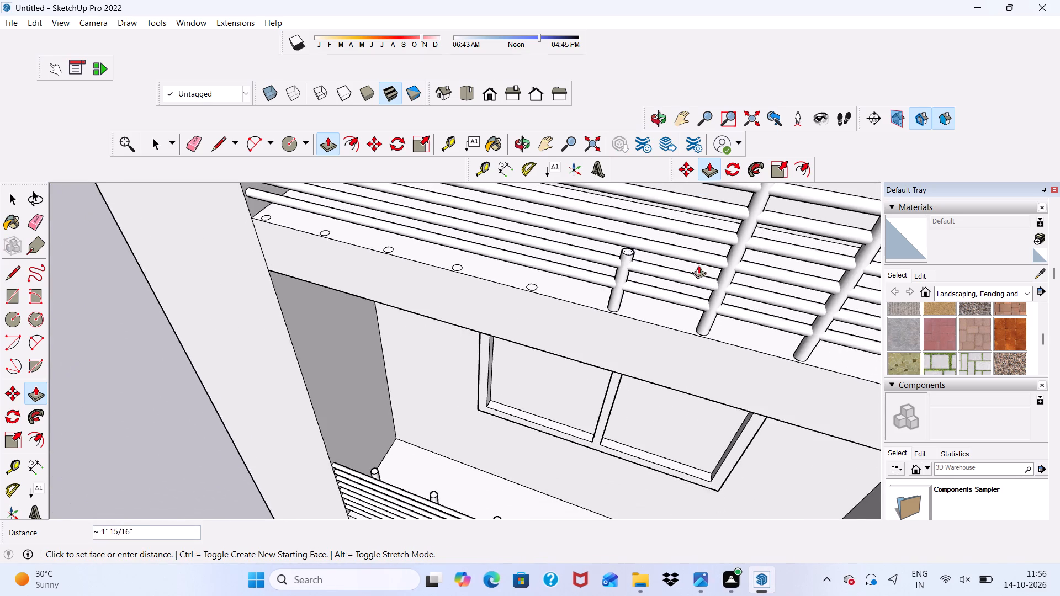
scroll(698, 265, down, 14)
scroll(690, 238, up, 15)
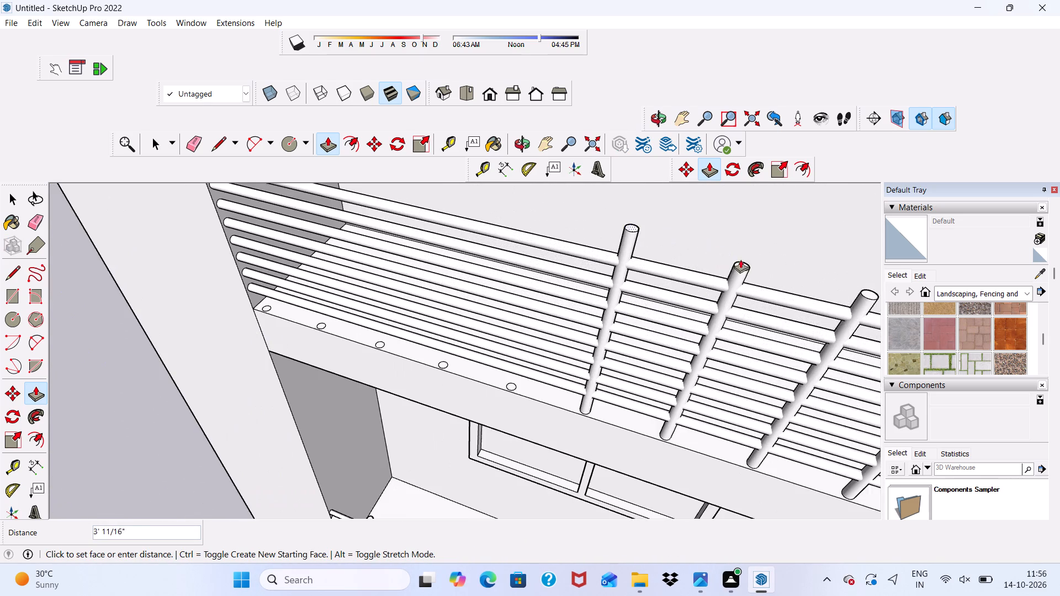
scroll(748, 270, up, 3)
click(749, 272)
Extrude the seventh floor circle from the far side wall 2' 10 13/16" upward to the adjacent post's height.
scroll(522, 401, up, 6)
scroll(449, 415, up, 4)
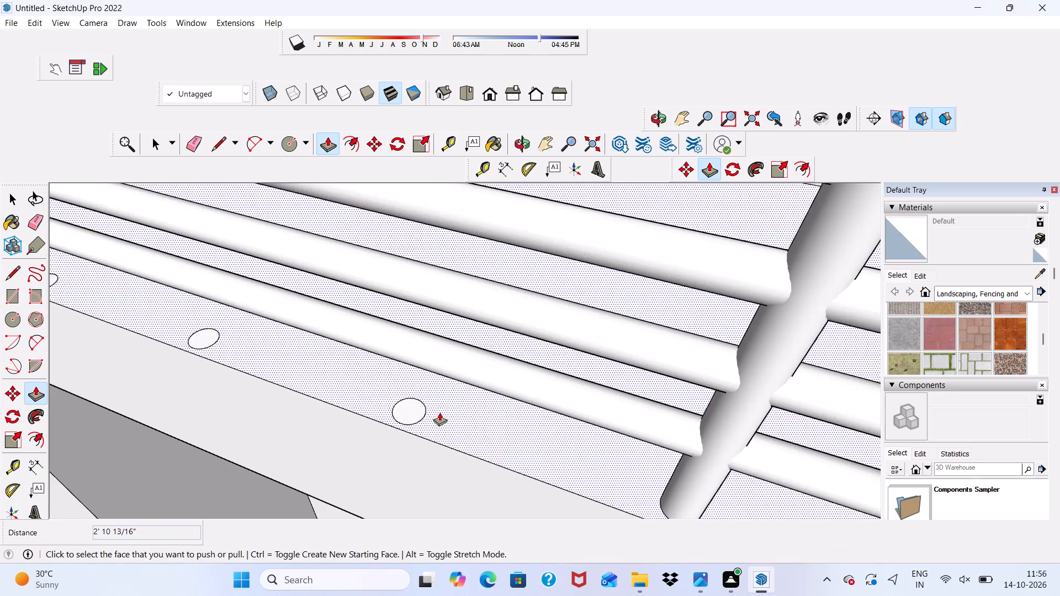
scroll(439, 412, up, 6)
click(416, 408)
scroll(414, 377, down, 5)
scroll(597, 356, down, 5)
scroll(577, 315, down, 3)
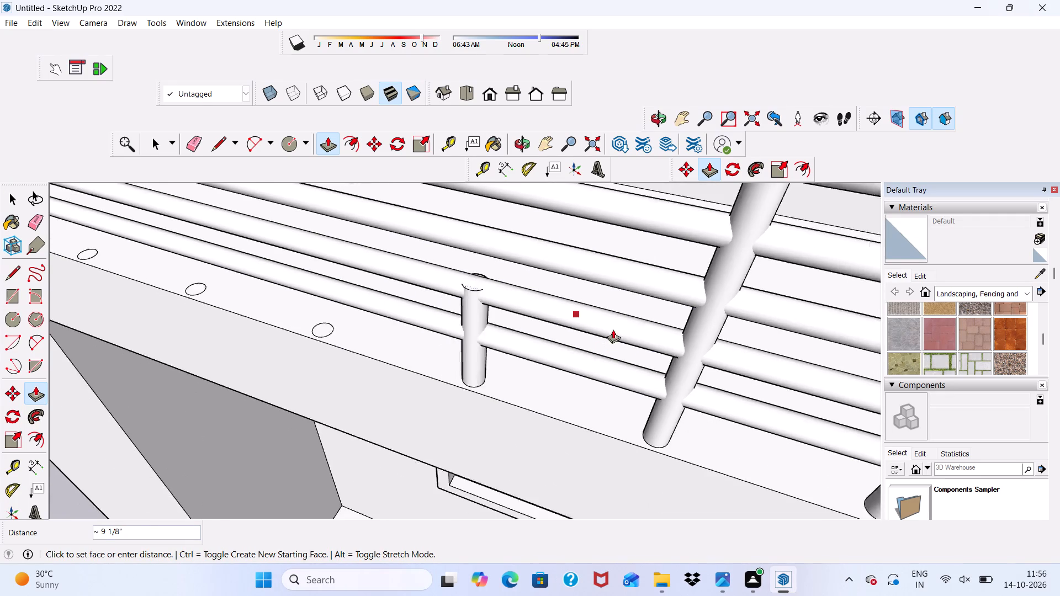
scroll(613, 329, down, 20)
scroll(613, 329, down, 3)
scroll(697, 290, up, 1)
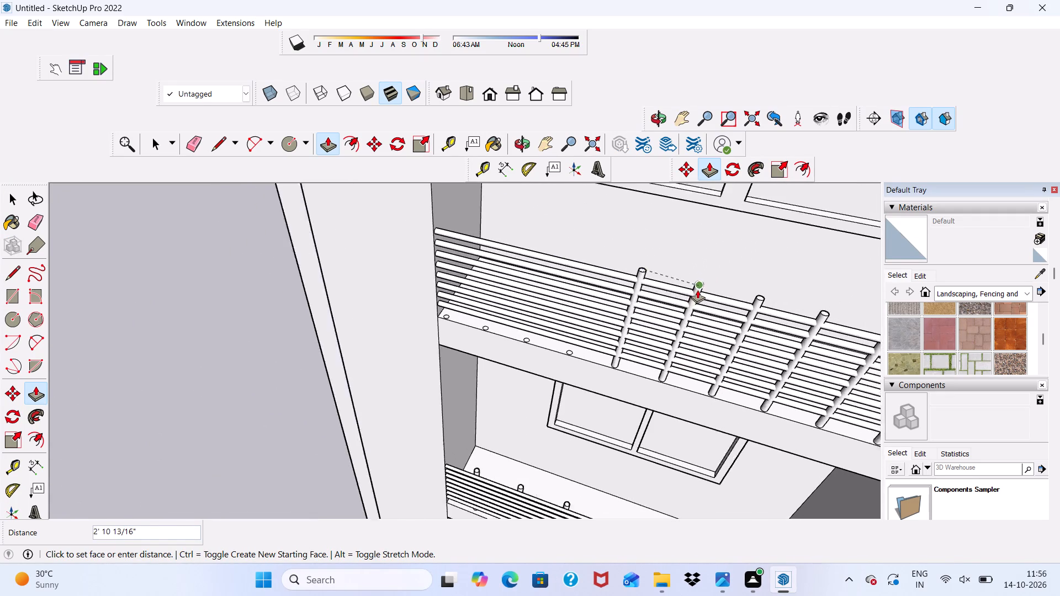
scroll(697, 290, up, 3)
click(699, 285)
Extrude the eighth floor circle from the far side wall 2' 10 13/16" upward as a vertical post.
scroll(577, 324, up, 11)
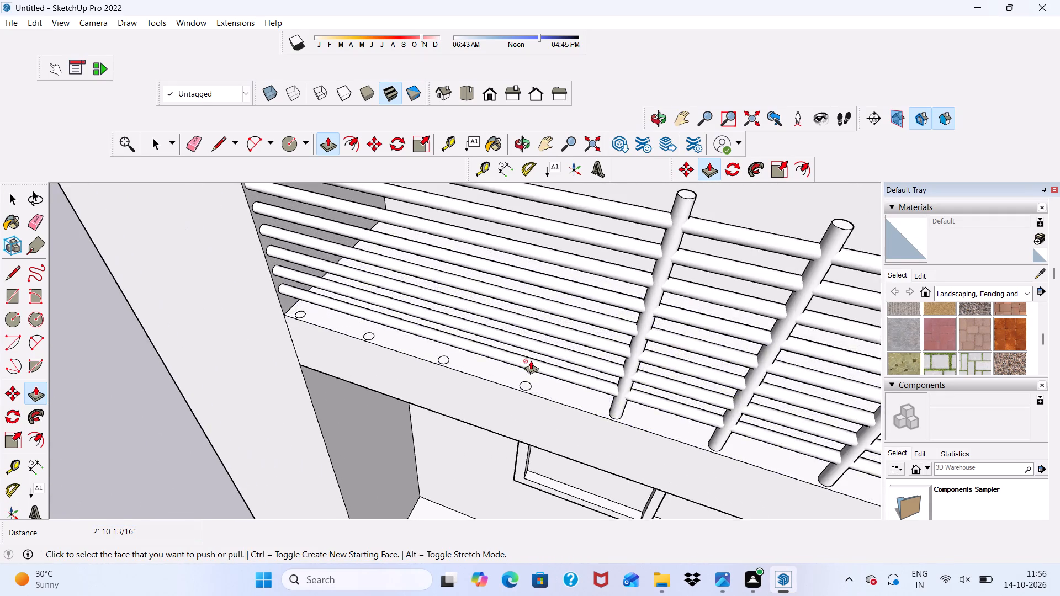
scroll(518, 398, up, 5)
click(523, 386)
scroll(522, 385, down, 5)
scroll(554, 328, down, 11)
scroll(678, 323, down, 5)
scroll(688, 248, up, 5)
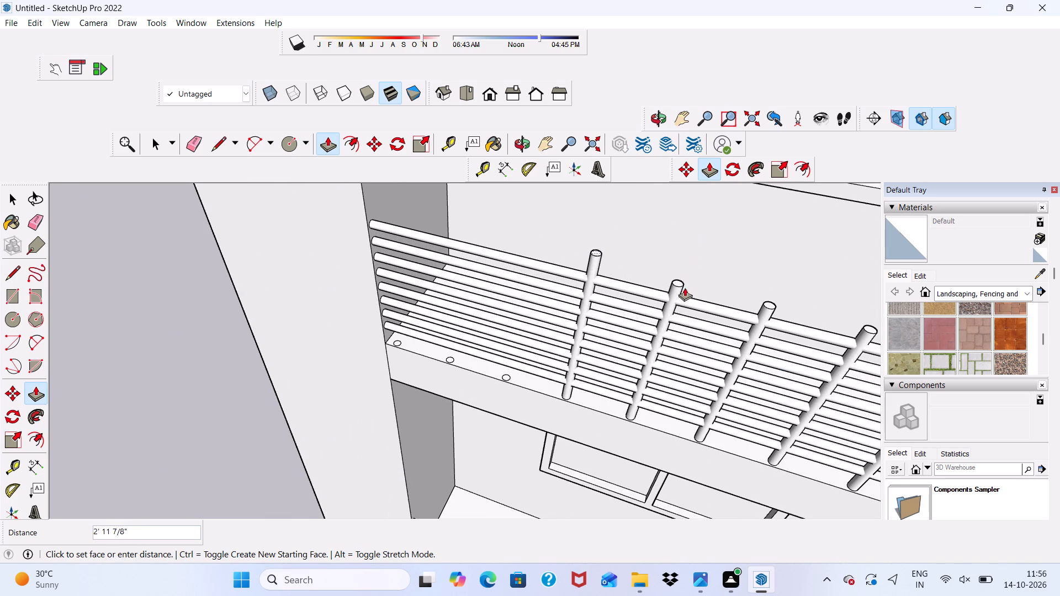
click(683, 289)
Extrude the ninth floor circle from the far side wall 2' 10 13/16" upward, level with the neighbouring post.
scroll(624, 326, down, 1)
scroll(537, 376, up, 5)
scroll(488, 378, up, 8)
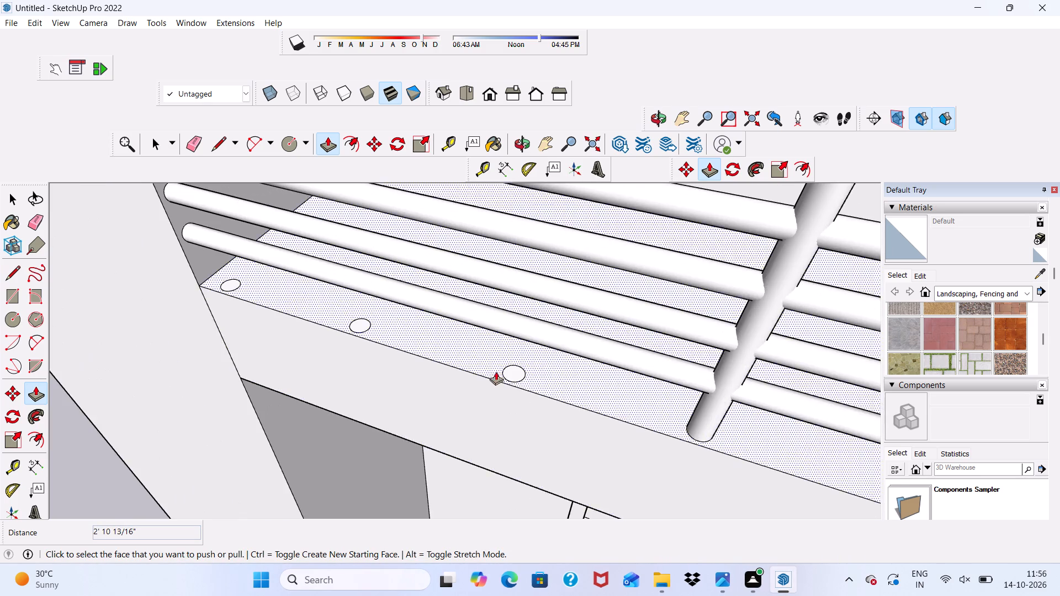
scroll(496, 371, up, 2)
click(519, 371)
scroll(532, 309, down, 6)
scroll(535, 331, up, 7)
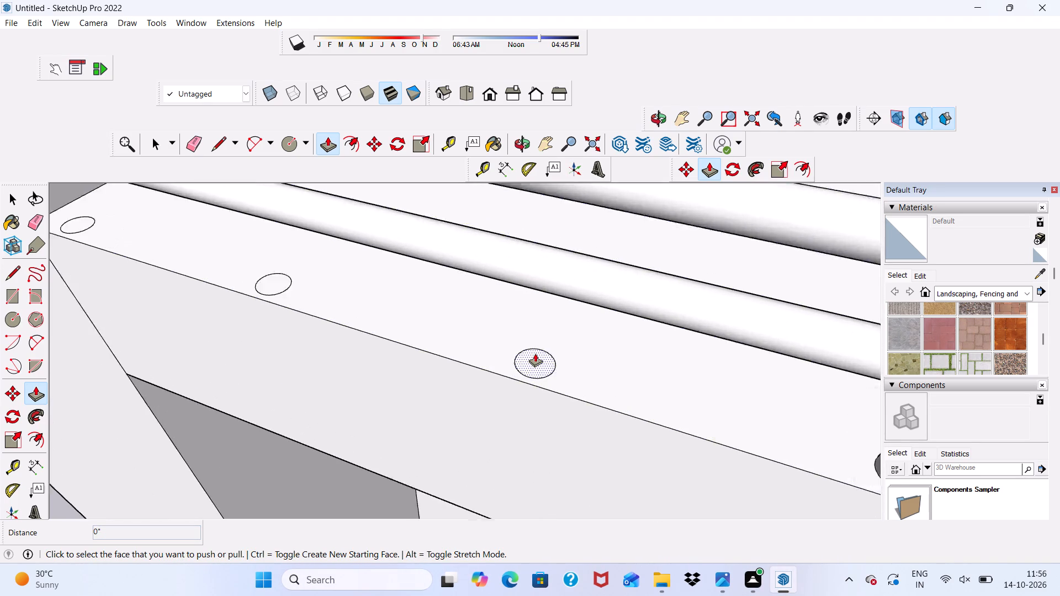
scroll(535, 353, up, 3)
click(535, 353)
scroll(581, 253, down, 19)
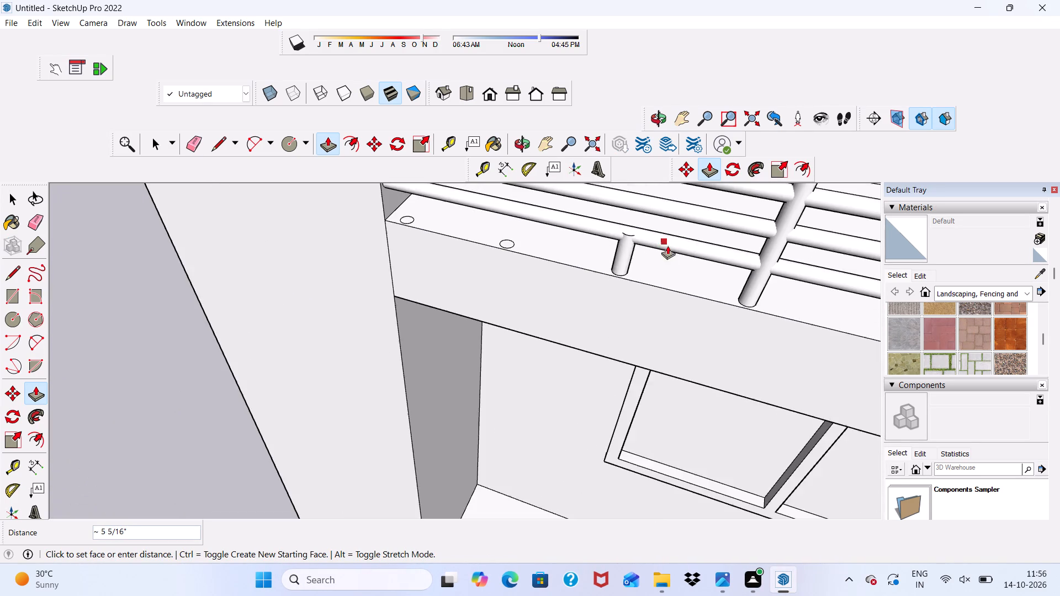
scroll(667, 246, down, 19)
scroll(692, 249, down, 6)
scroll(697, 222, up, 5)
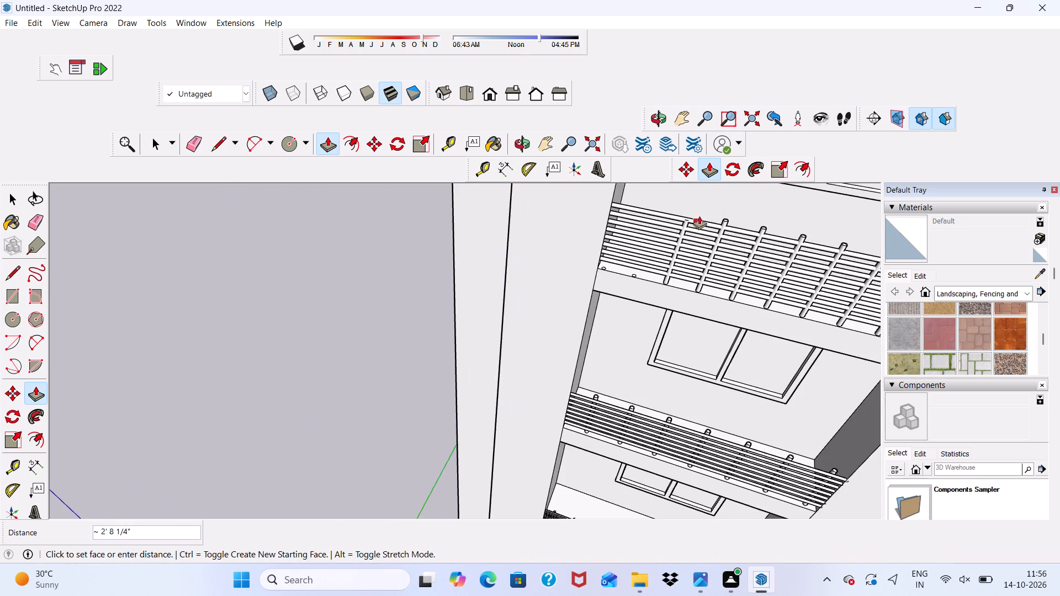
scroll(706, 208, up, 9)
click(745, 233)
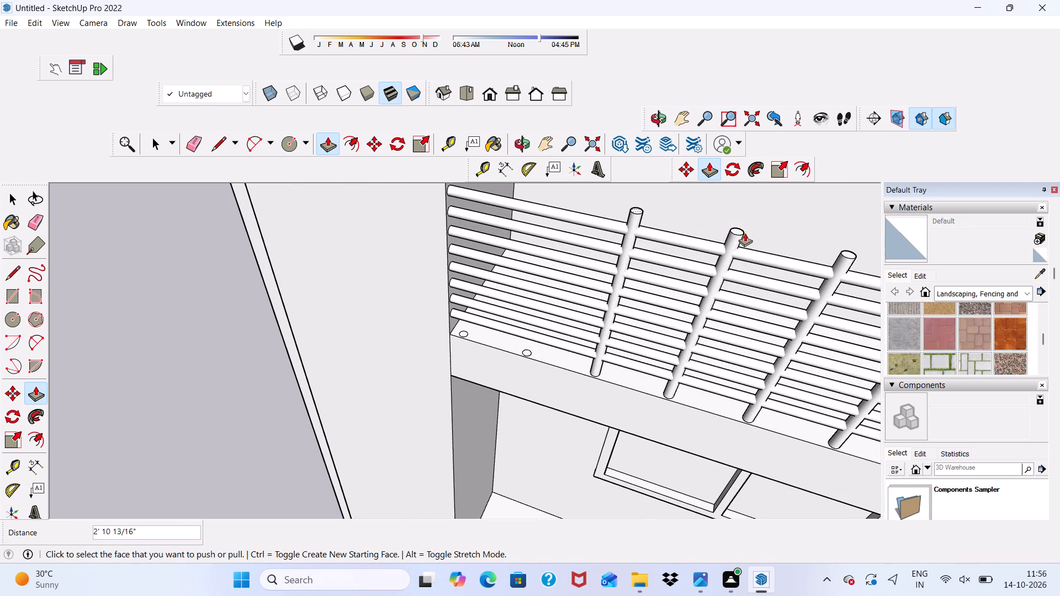
Extrude the tenth floor circle, second from the near side wall, 2' 10 13/16" upward as a vertical post.
scroll(468, 354, up, 4)
scroll(563, 328, up, 10)
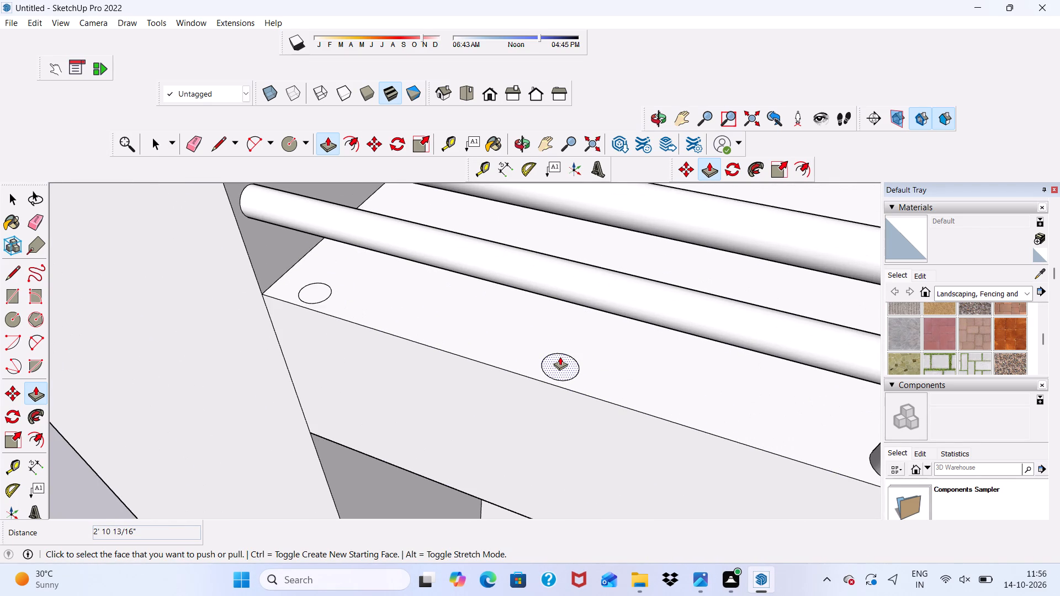
click(560, 356)
scroll(560, 358, down, 5)
scroll(562, 235, down, 6)
scroll(658, 220, down, 9)
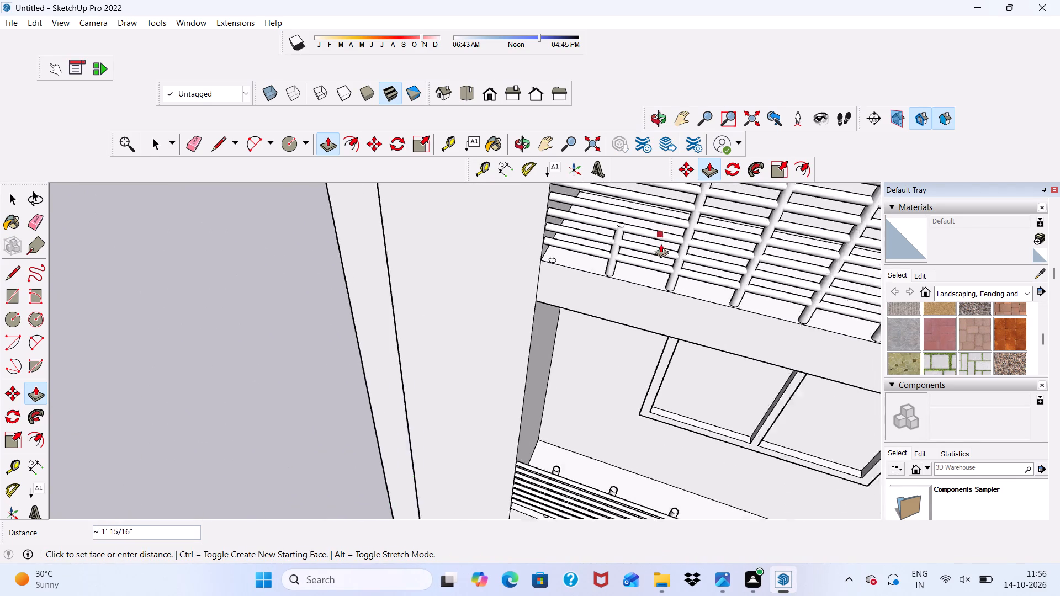
scroll(661, 244, down, 14)
scroll(658, 252, up, 10)
scroll(680, 244, down, 2)
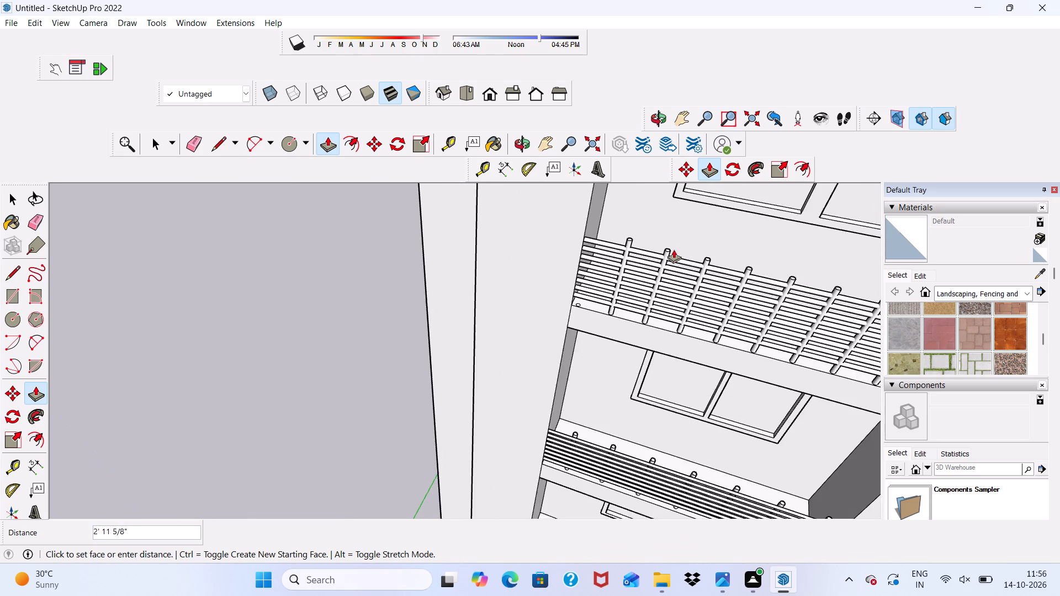
scroll(671, 252, up, 4)
click(669, 252)
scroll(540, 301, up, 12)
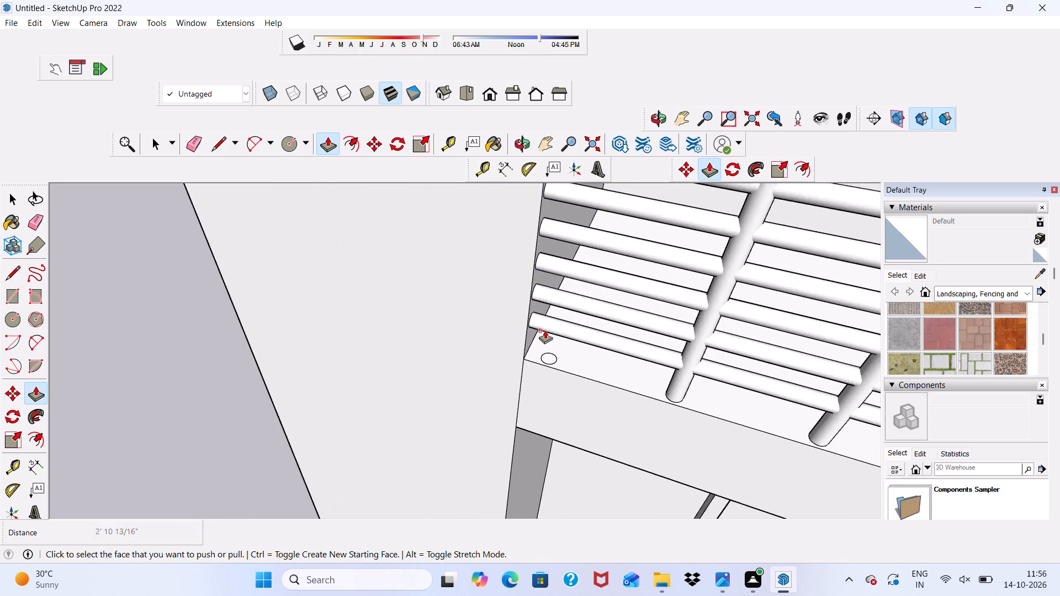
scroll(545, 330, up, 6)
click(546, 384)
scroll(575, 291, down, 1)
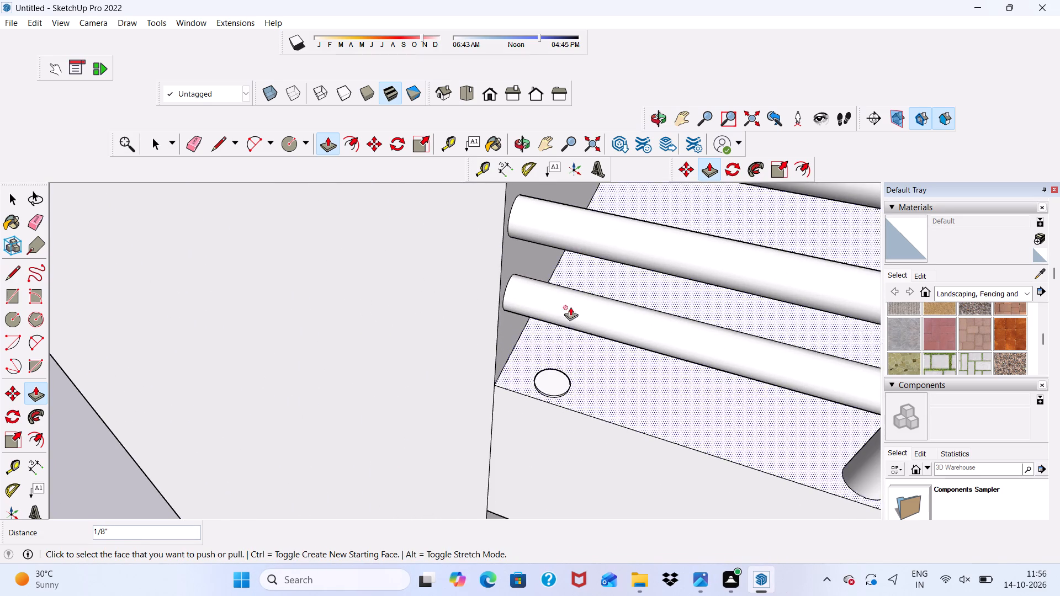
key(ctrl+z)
Extrude the last floor circle beside the near side wall of the topmost balcony upward to the neighbouring post's height.
scroll(550, 384, up, 3)
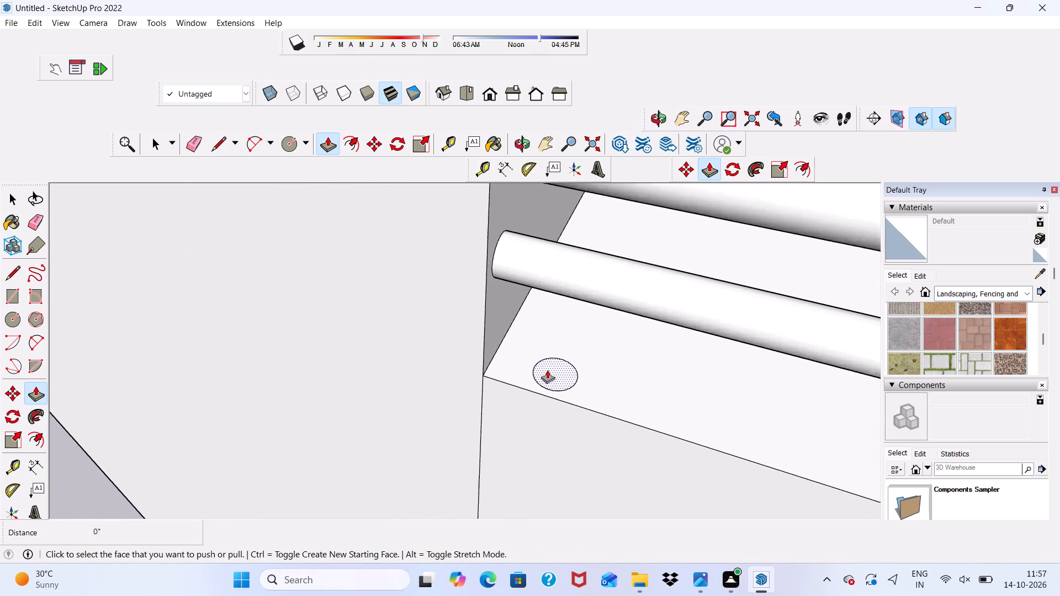
scroll(547, 370, up, 2)
click(549, 377)
scroll(549, 377, down, 5)
scroll(593, 307, down, 4)
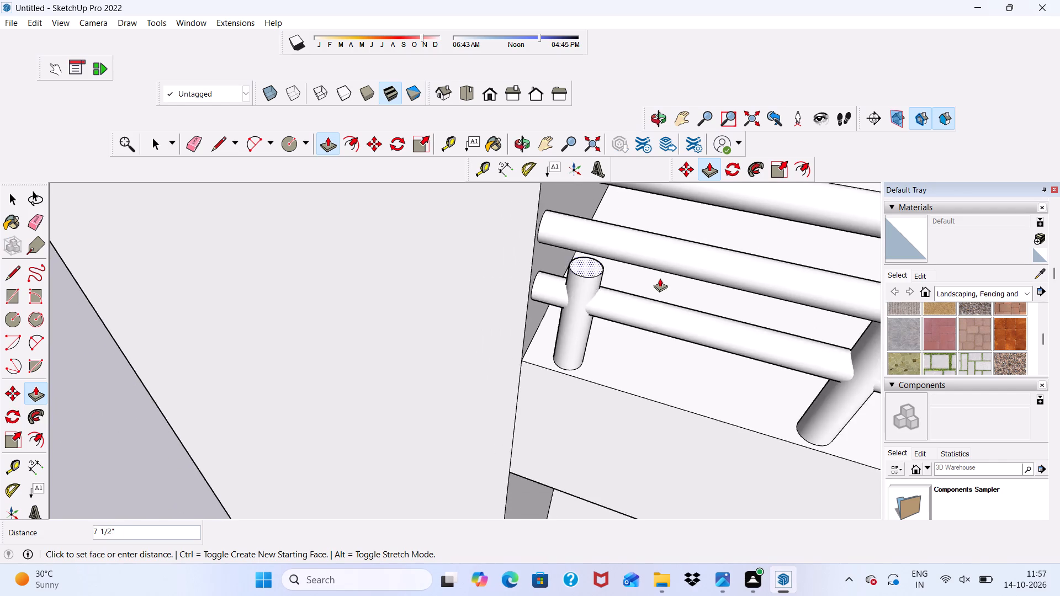
scroll(659, 278, down, 6)
scroll(589, 263, down, 10)
scroll(733, 233, down, 10)
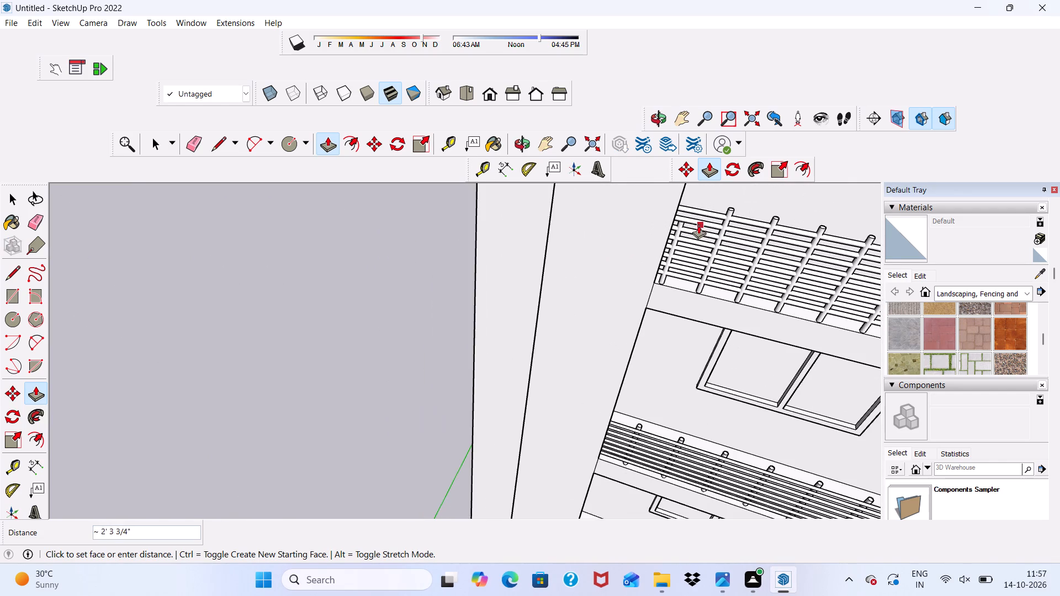
scroll(730, 187, up, 4)
click(732, 219)
scroll(700, 260, down, 5)
key(space)
Examine the railed balconies on each floor from several angles, along with the wider open balconies beside them.
scroll(576, 302, down, 3)
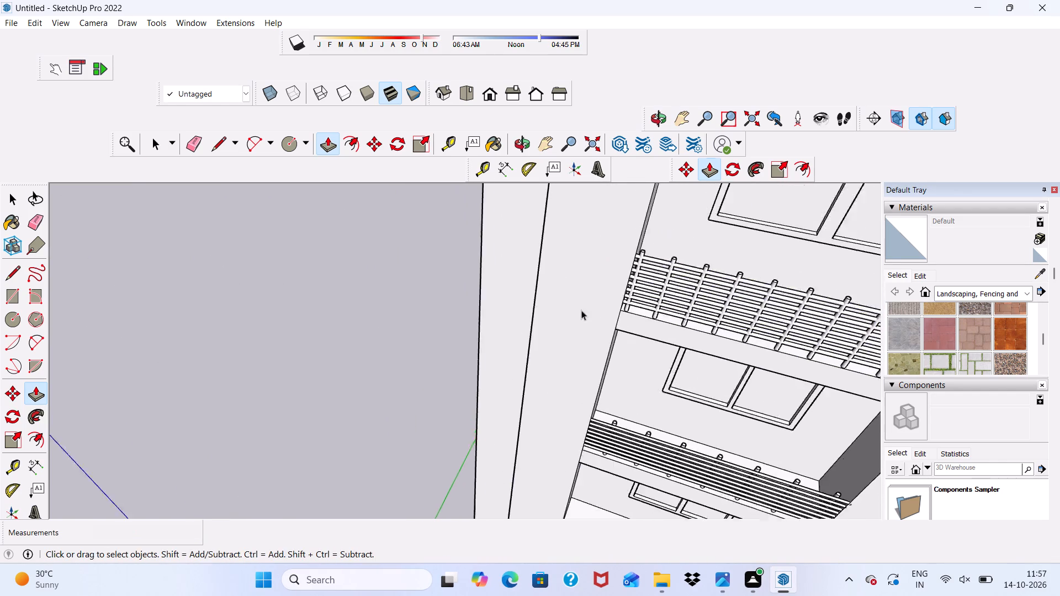
scroll(581, 310, down, 1)
middle_drag(616, 314, 641, 222)
scroll(646, 224, up, 1)
scroll(639, 264, down, 8)
middle_drag(550, 334, 712, 264)
scroll(712, 284, up, 12)
scroll(585, 321, up, 5)
scroll(505, 336, down, 5)
scroll(426, 277, down, 4)
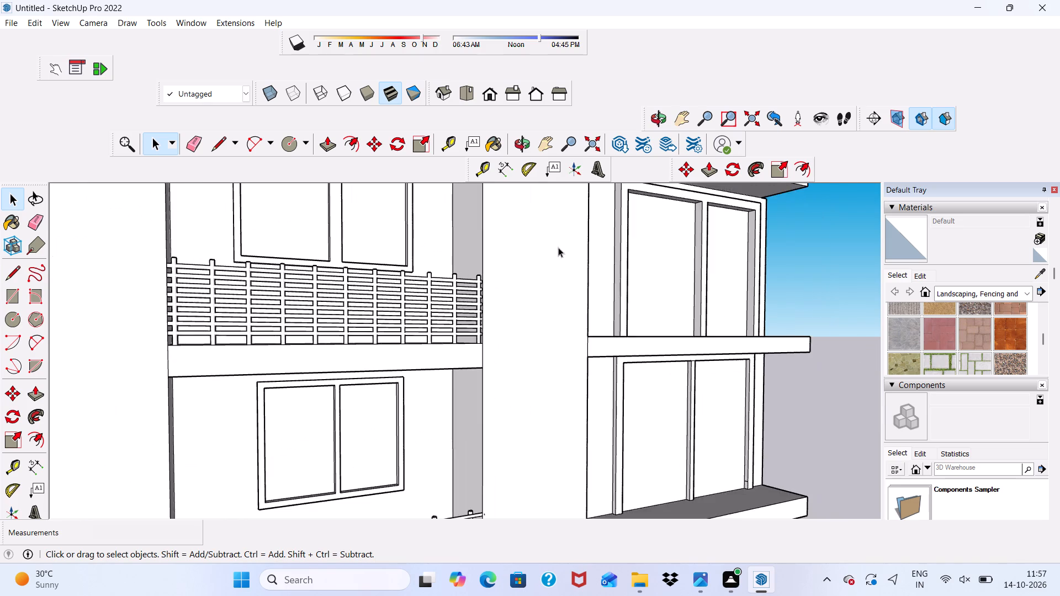
scroll(558, 247, down, 5)
scroll(555, 339, up, 5)
middle_drag(540, 322, 325, 400)
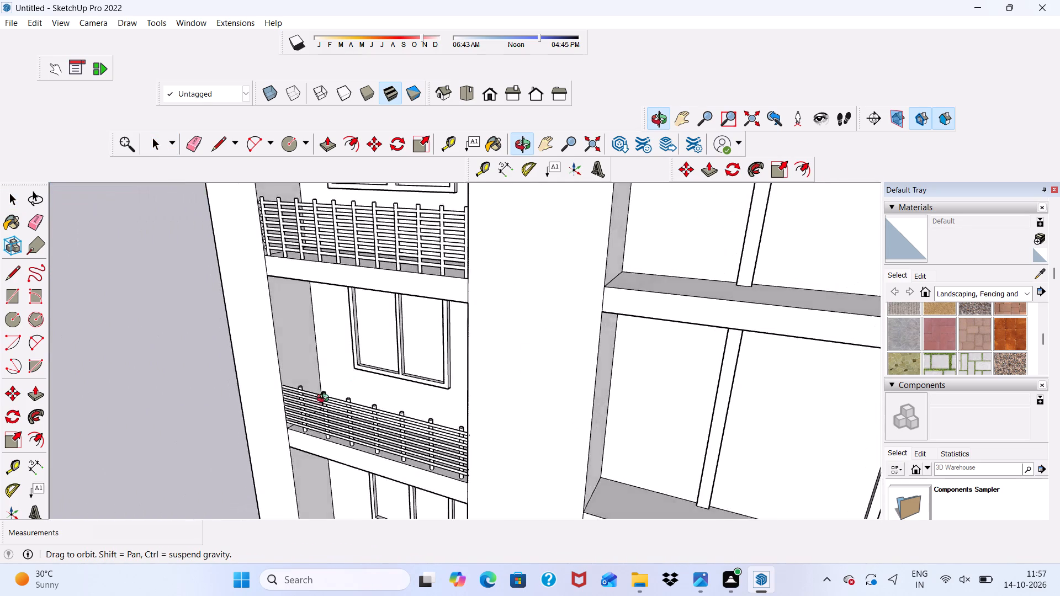
middle_drag(325, 400, 449, 407)
scroll(492, 295, down, 10)
middle_drag(527, 355, 634, 256)
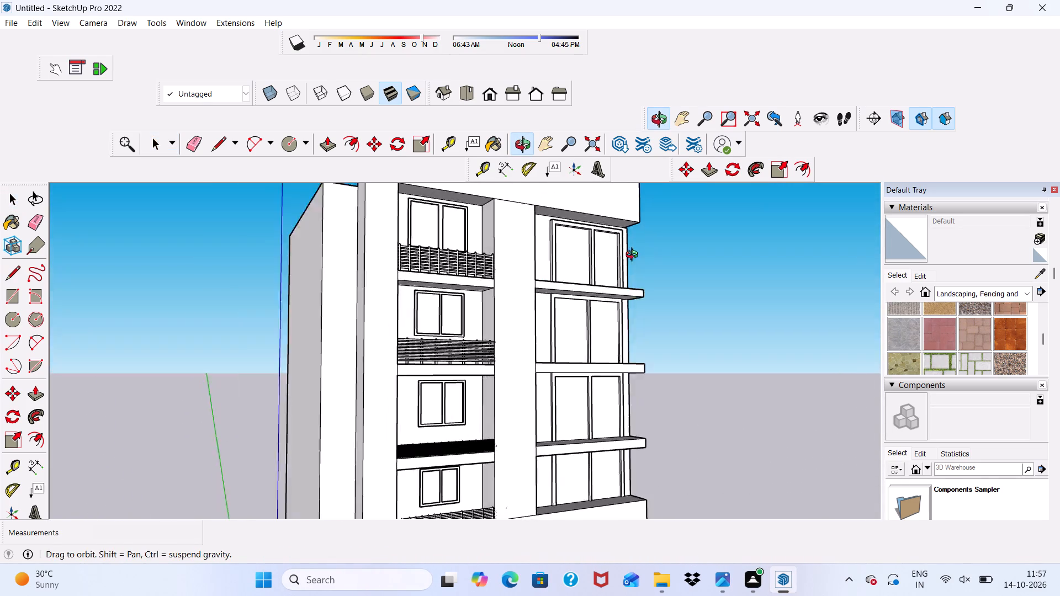
middle_drag(634, 256, 677, 275)
middle_drag(661, 329, 483, 383)
scroll(483, 383, up, 4)
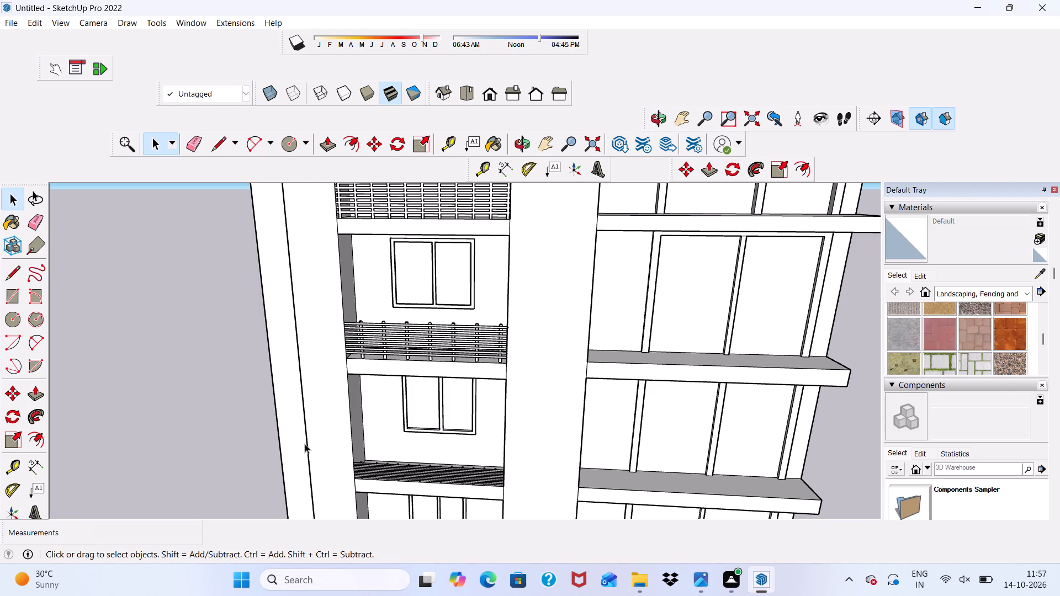
scroll(303, 459, down, 4)
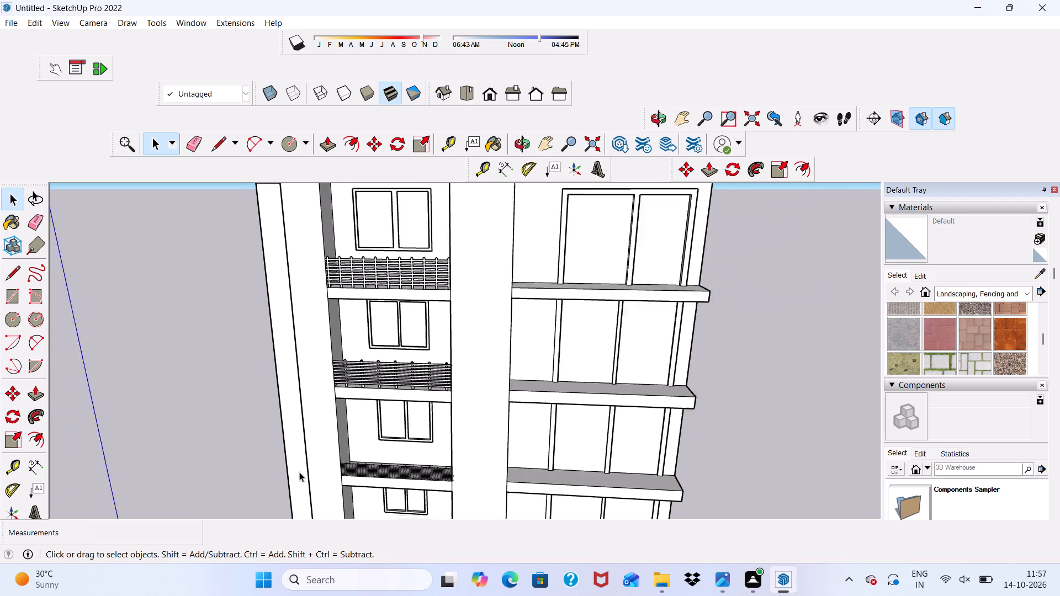
scroll(299, 472, down, 1)
scroll(303, 472, up, 1)
scroll(361, 459, up, 2)
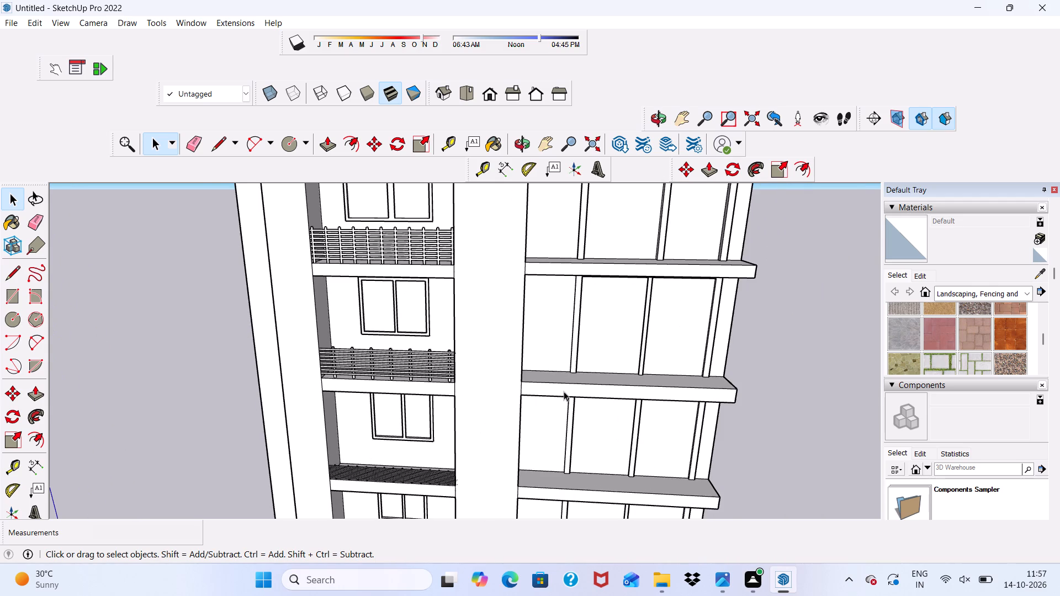
scroll(564, 391, up, 5)
scroll(577, 339, down, 6)
scroll(493, 410, down, 5)
middle_drag(508, 485, 221, 557)
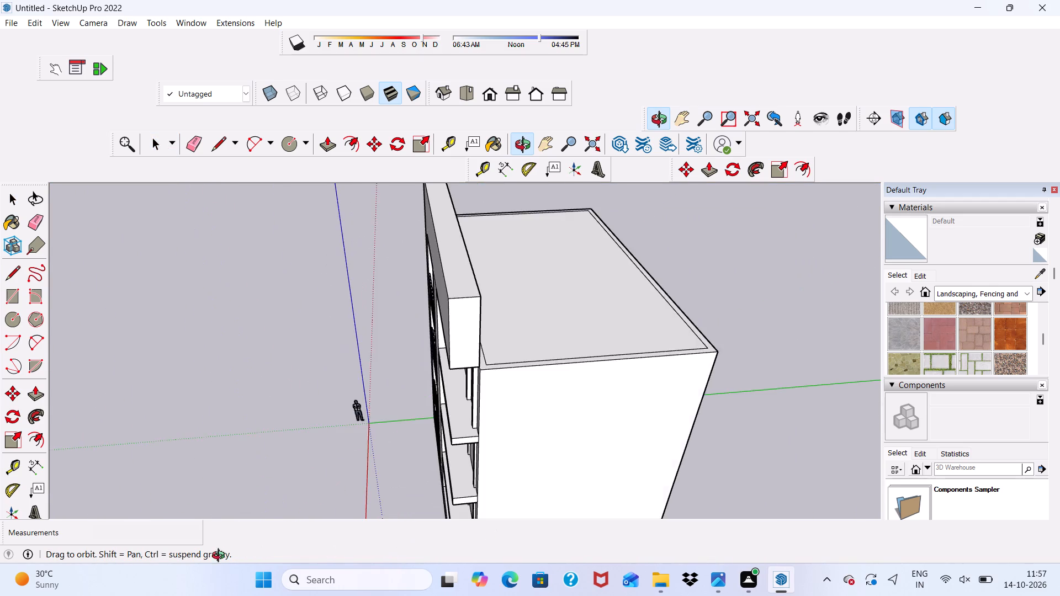
middle_drag(221, 557, 350, 513)
scroll(539, 330, up, 6)
scroll(454, 344, up, 5)
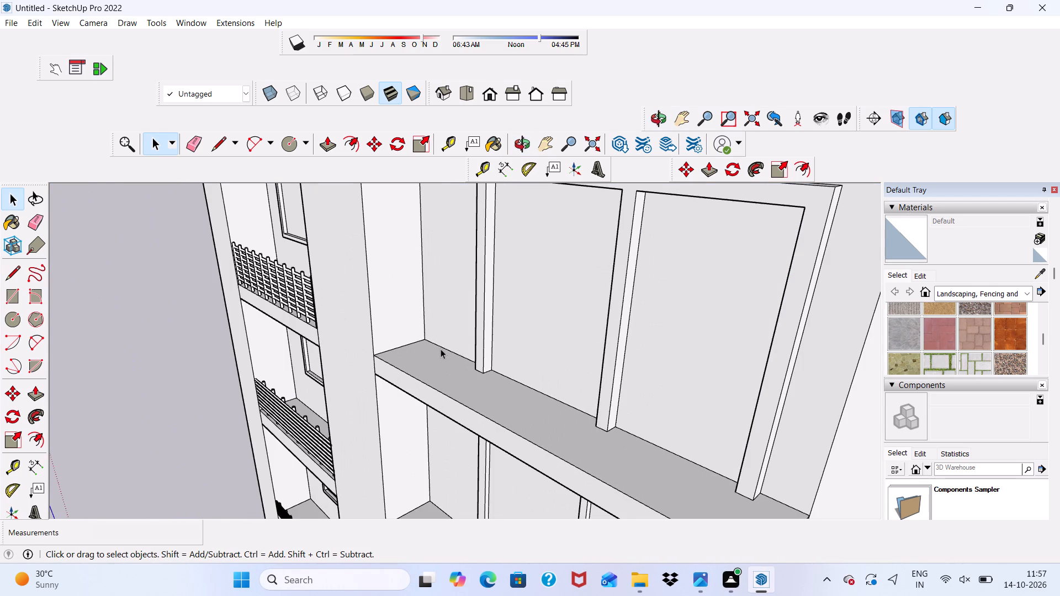
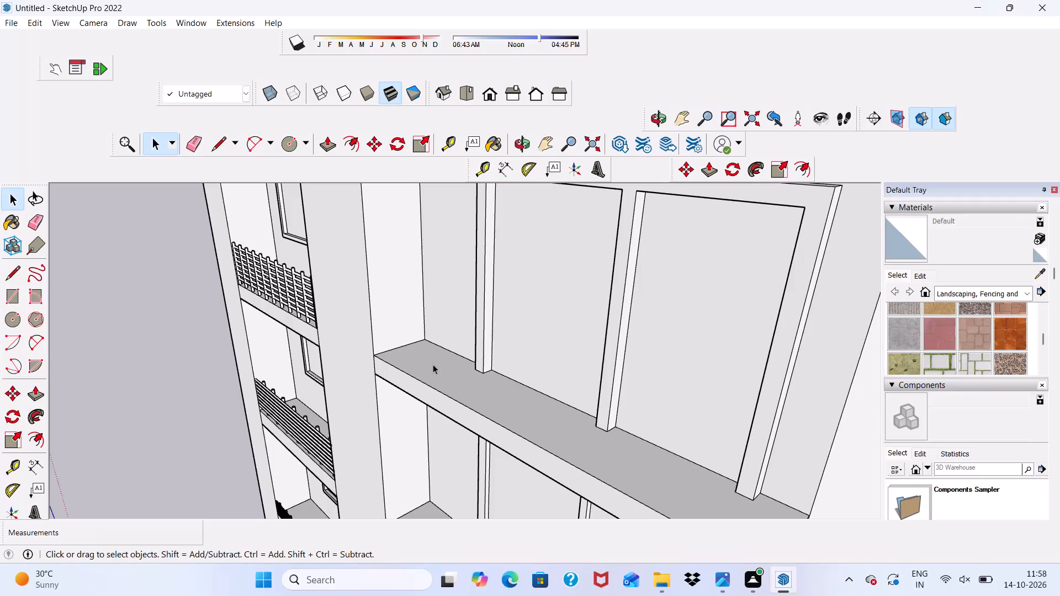
Draw a rectangle about 2' 5" high across the full width of the wall strip between the narrow and wide balconies, starting at its top corner.
scroll(415, 320, up, 1)
scroll(416, 332, down, 11)
middle_drag(513, 373, 735, 308)
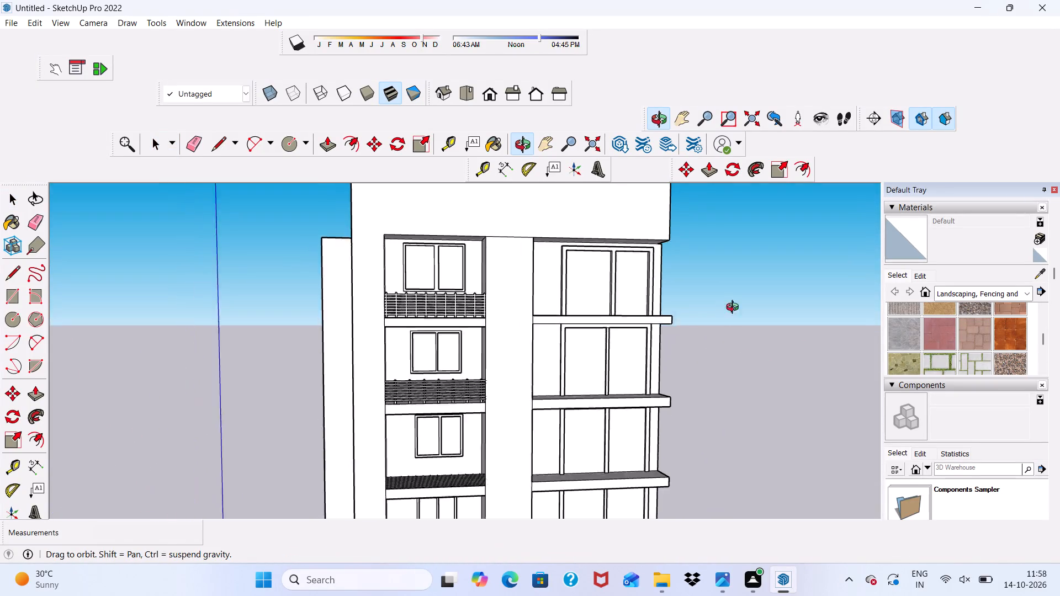
middle_drag(735, 308, 737, 315)
scroll(737, 318, up, 5)
scroll(296, 259, up, 4)
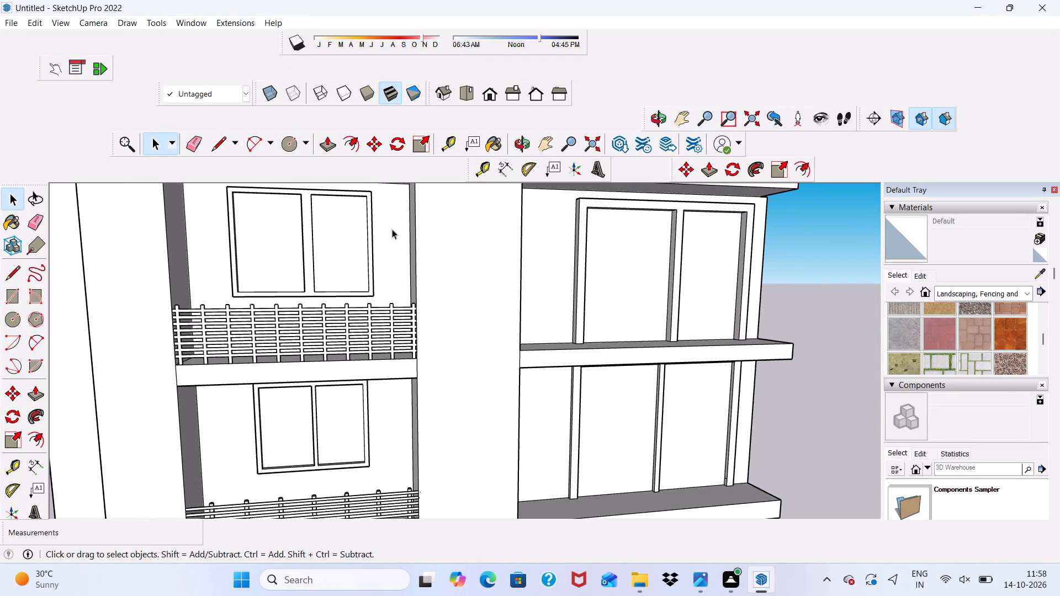
scroll(422, 262, down, 5)
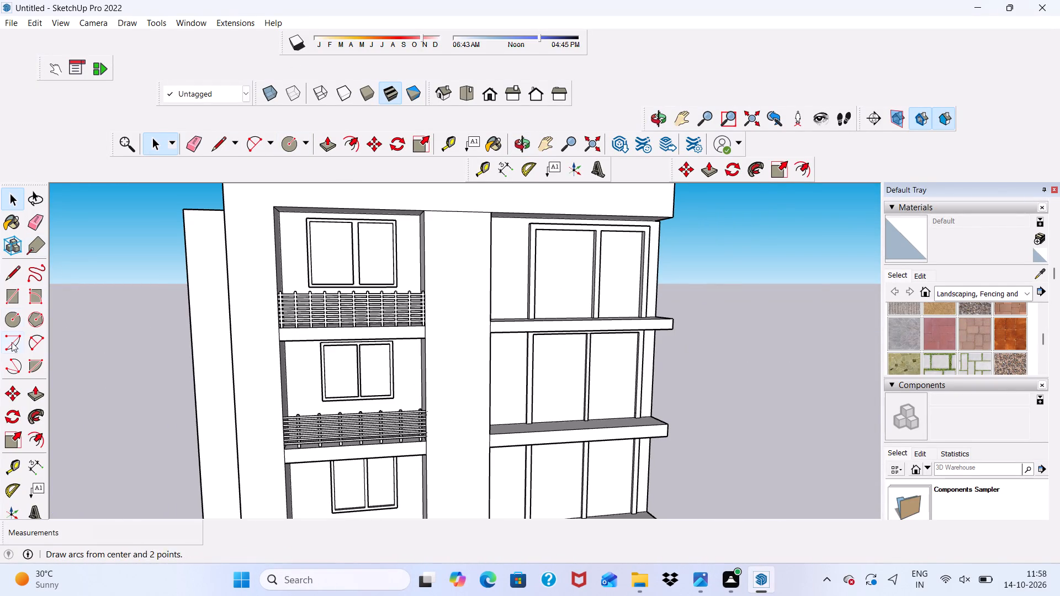
click(8, 292)
scroll(433, 202, up, 10)
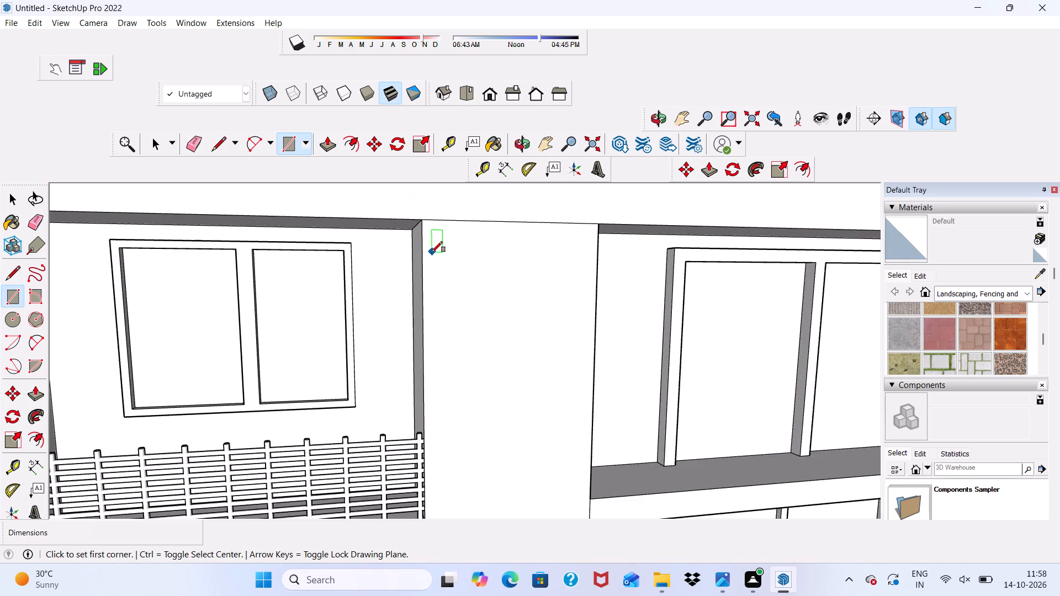
scroll(432, 251, up, 3)
click(423, 214)
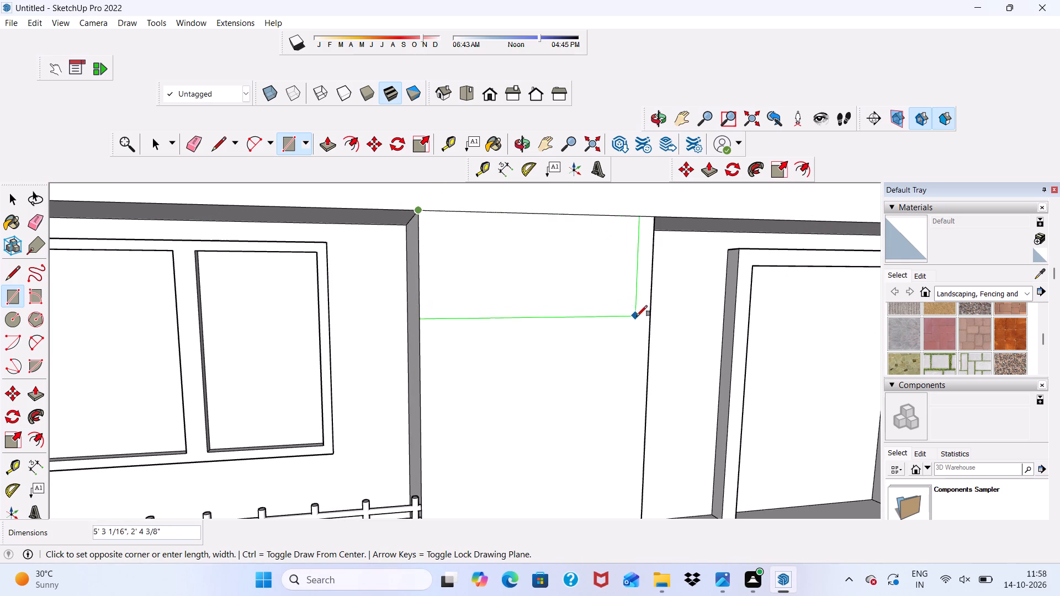
click(649, 321)
key(space)
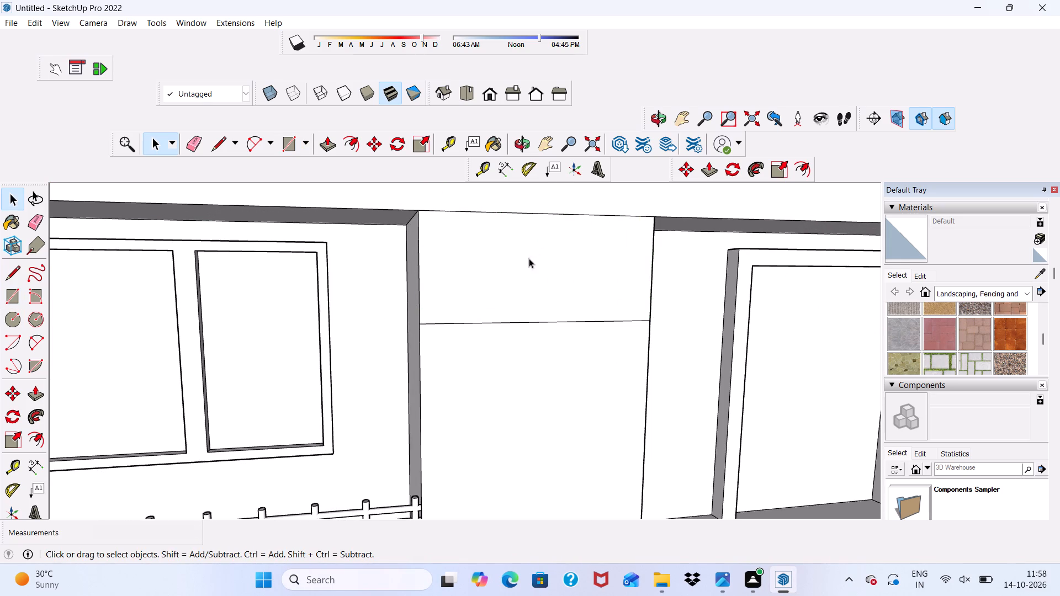
Copy the top rectangle straight down the wall strip by 2' 9 1/2" and repeat the copy 10 times.
double_click(528, 272)
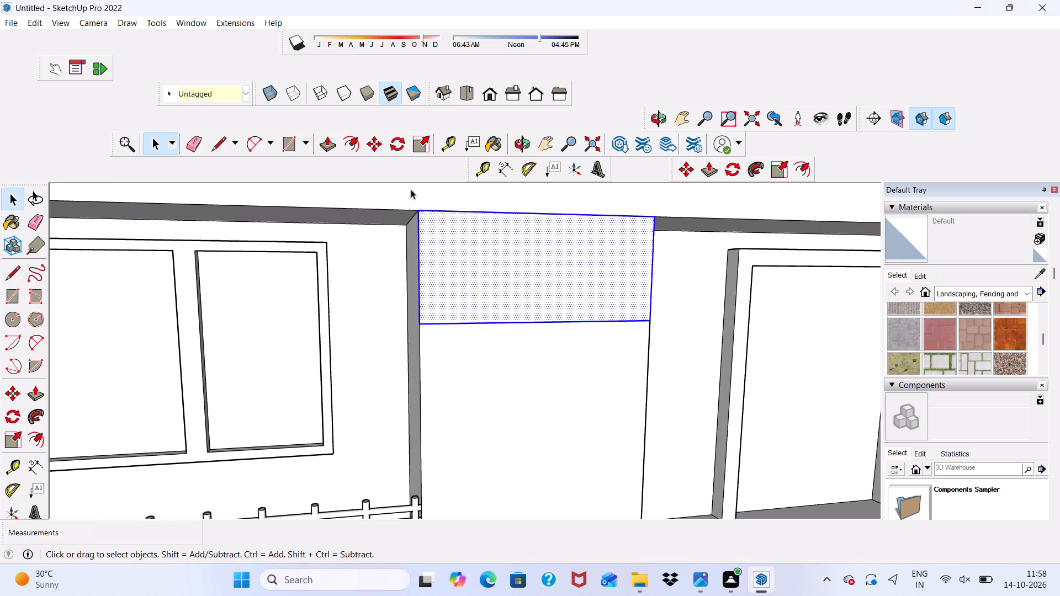
click(374, 145)
click(493, 272)
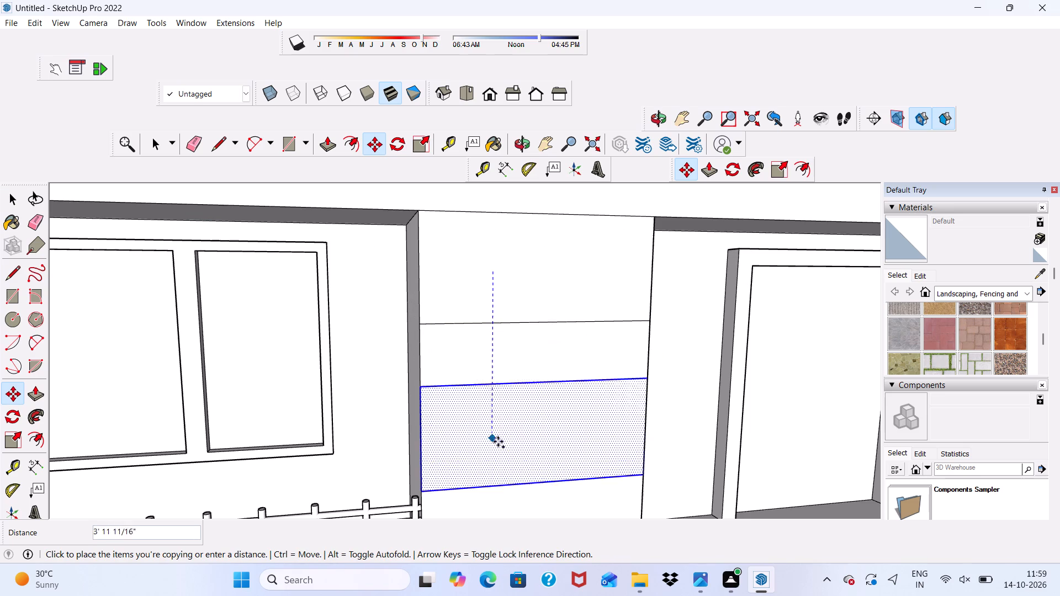
click(494, 392)
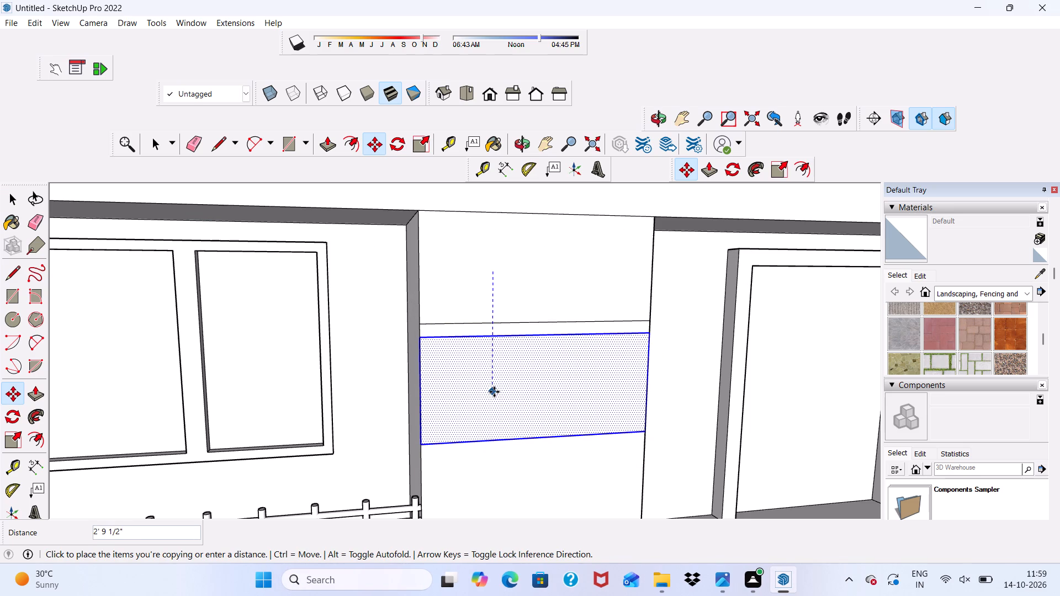
key(shift+asterisk)
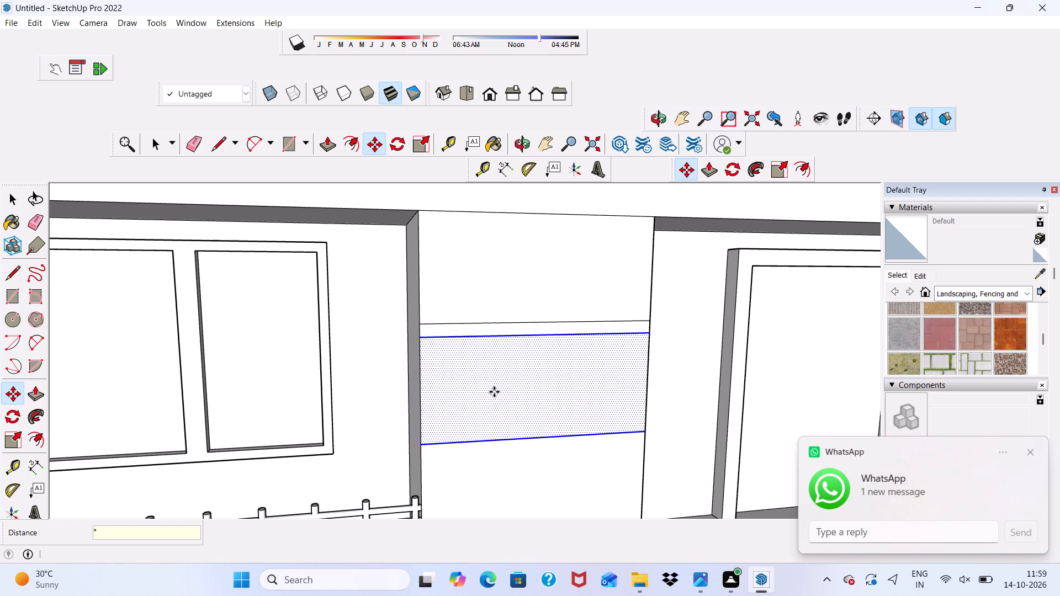
text(10)
key(Return)
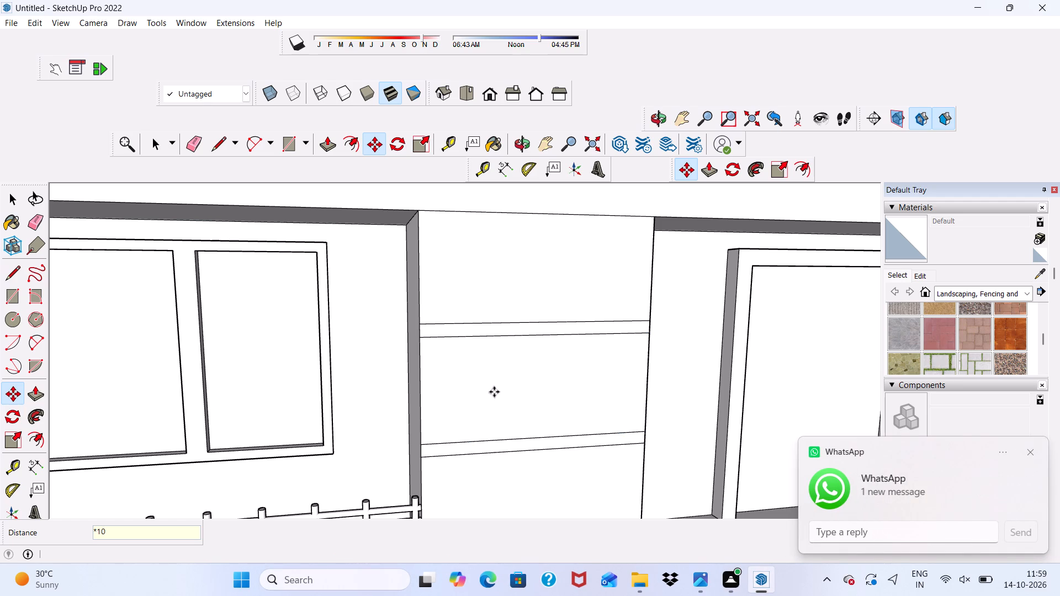
Copy the lowest rectangle 2' 10 9/16" further down the wall strip and repeat the copy 3 times.
scroll(501, 395, down, 20)
scroll(512, 273, down, 8)
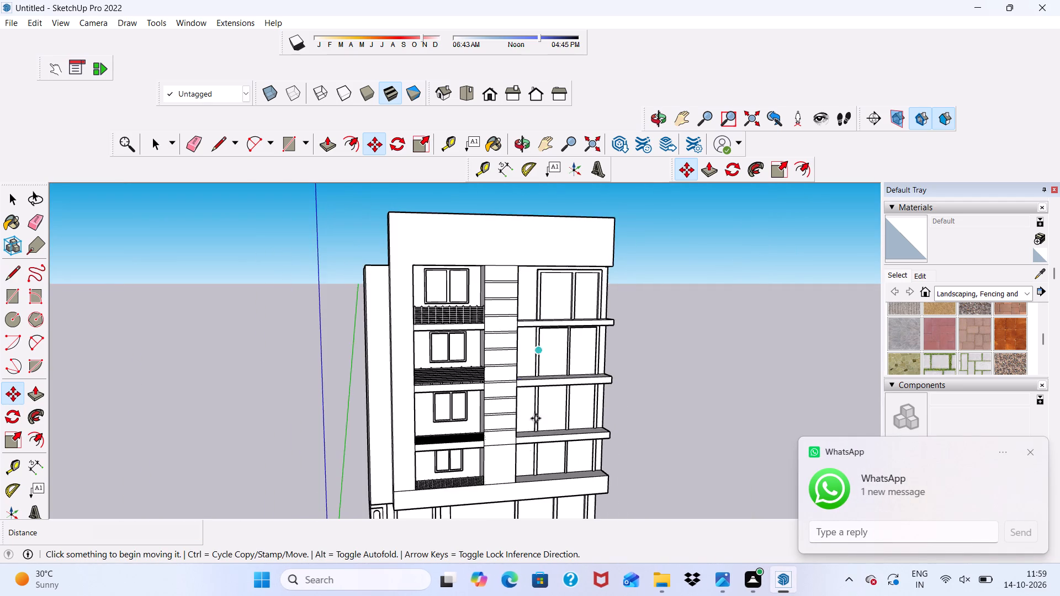
scroll(506, 496, up, 6)
scroll(513, 392, up, 10)
click(493, 399)
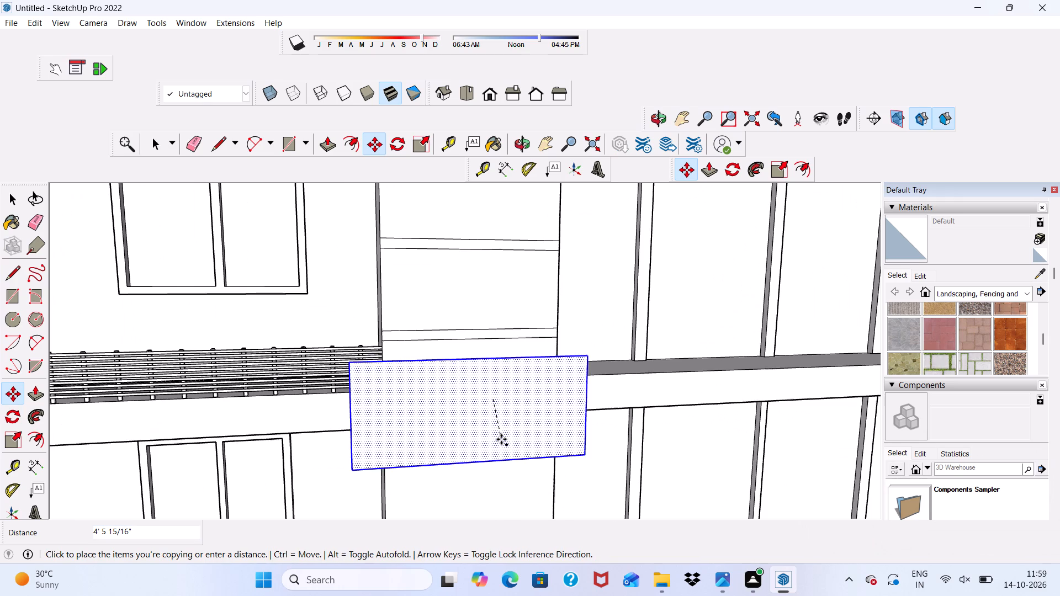
scroll(514, 455, down, 7)
scroll(459, 372, down, 4)
scroll(516, 451, up, 4)
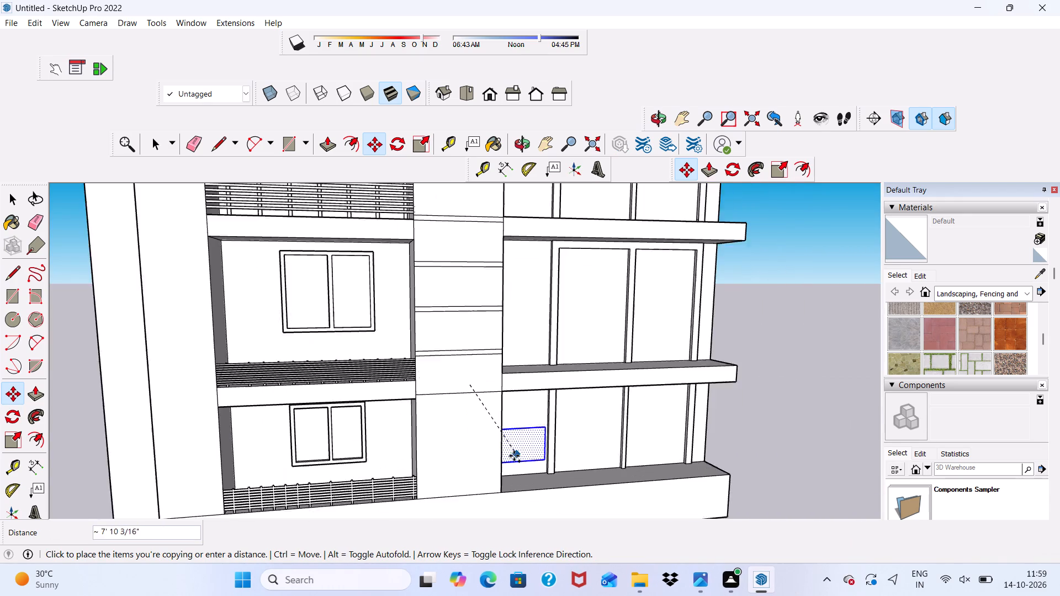
scroll(463, 439, up, 4)
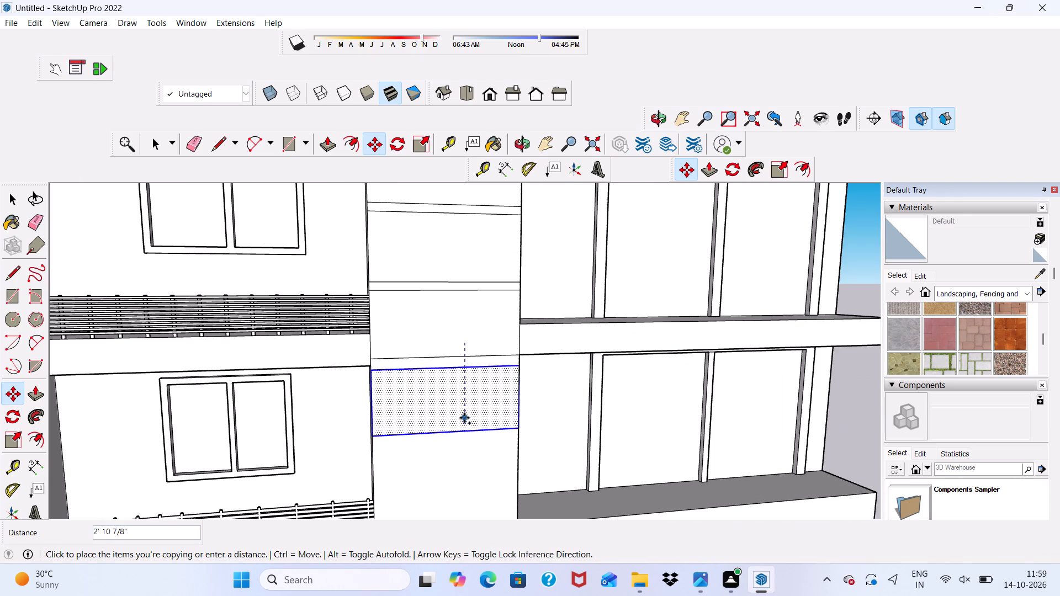
click(464, 417)
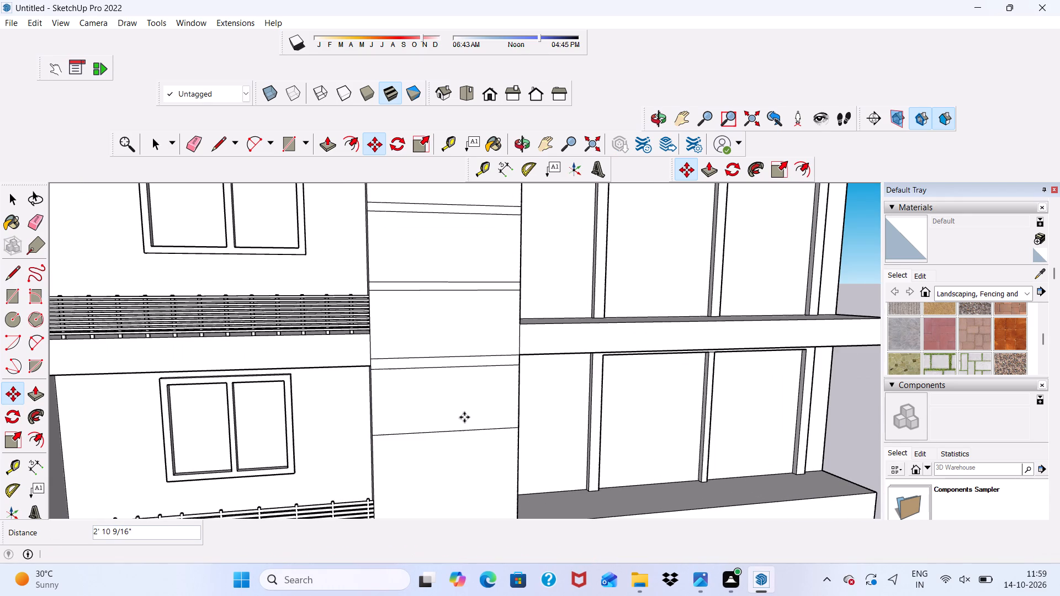
key(shift+asterisk)
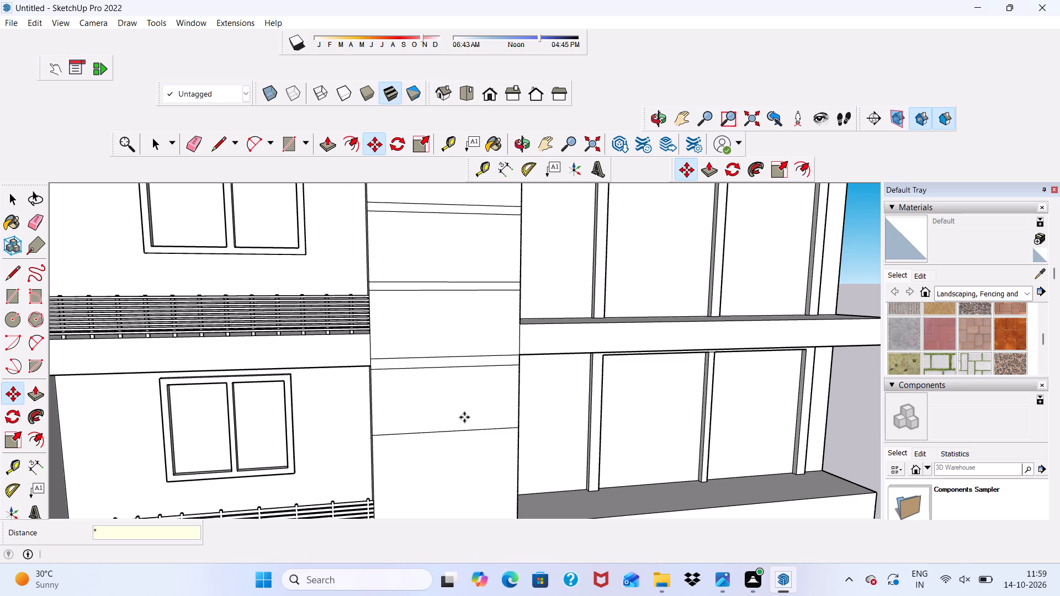
key(3)
key(Return)
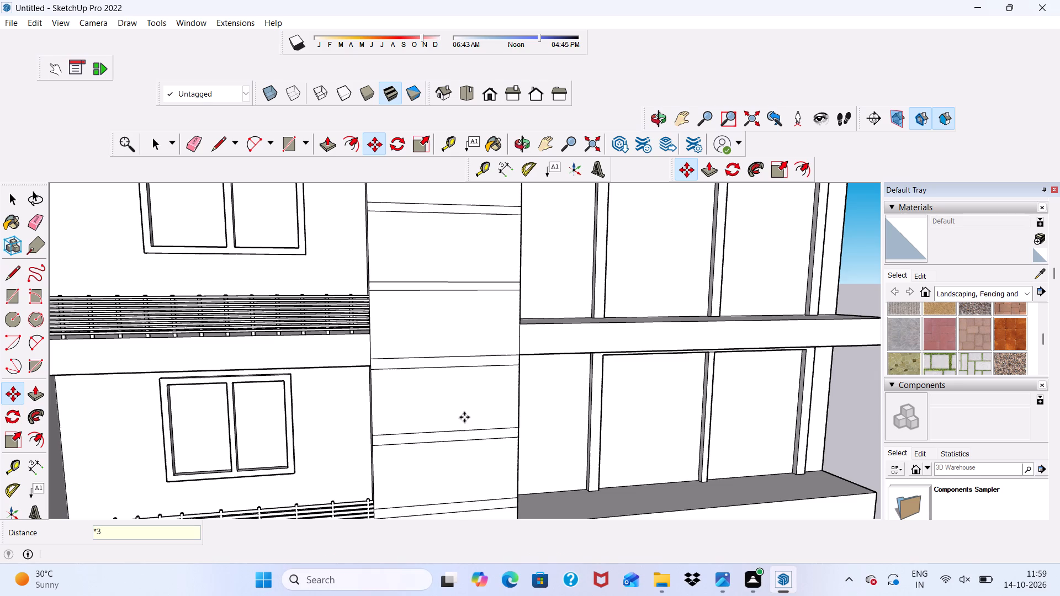
Erase the outline of the lowest rectangle where it overhangs the beam below the wall strip, keeping the strip's bottom edge.
scroll(518, 419, down, 12)
scroll(506, 428, up, 13)
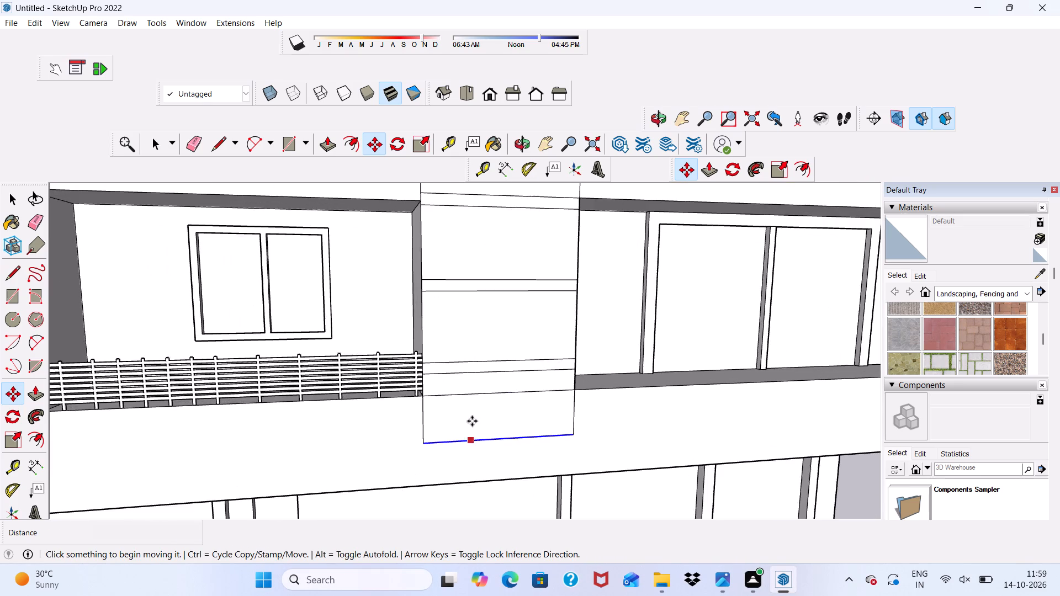
scroll(472, 358, up, 5)
key(space)
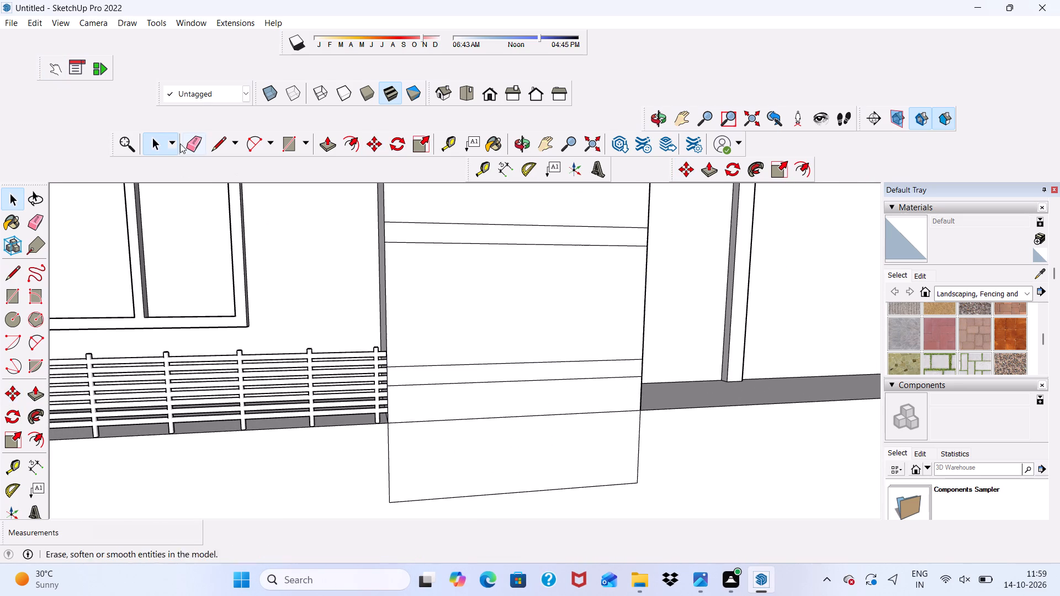
click(193, 137)
click(481, 425)
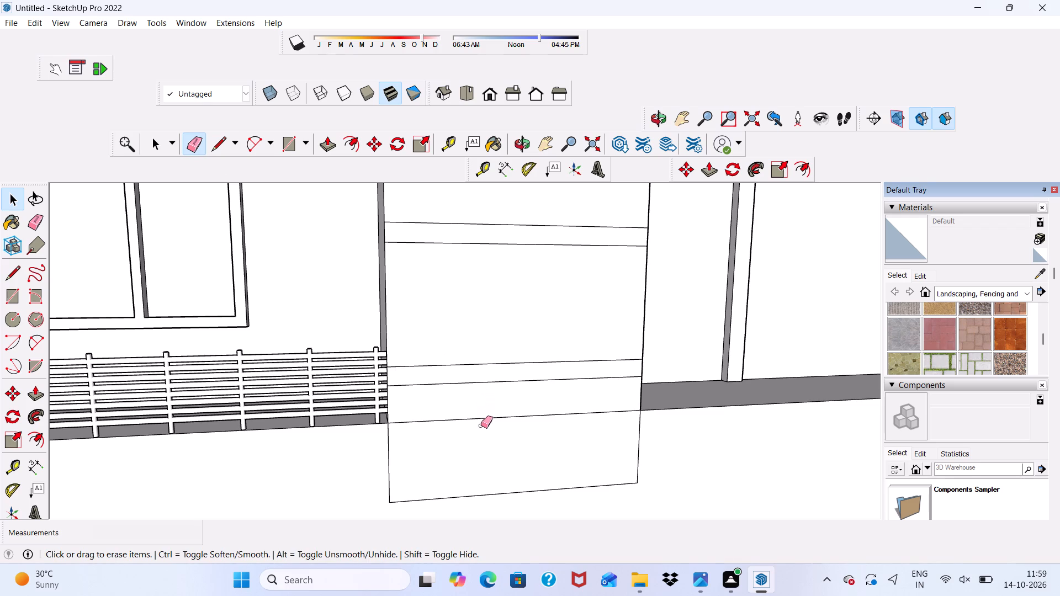
scroll(438, 406, down, 4)
middle_drag(439, 414, 548, 366)
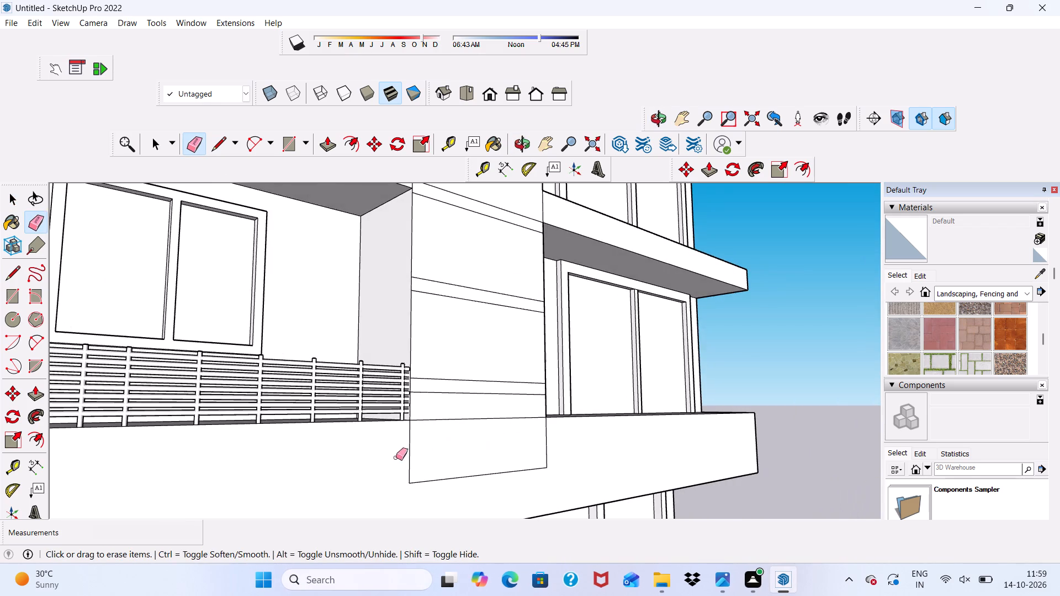
scroll(395, 457, up, 10)
scroll(427, 406, down, 6)
middle_drag(445, 413, 391, 439)
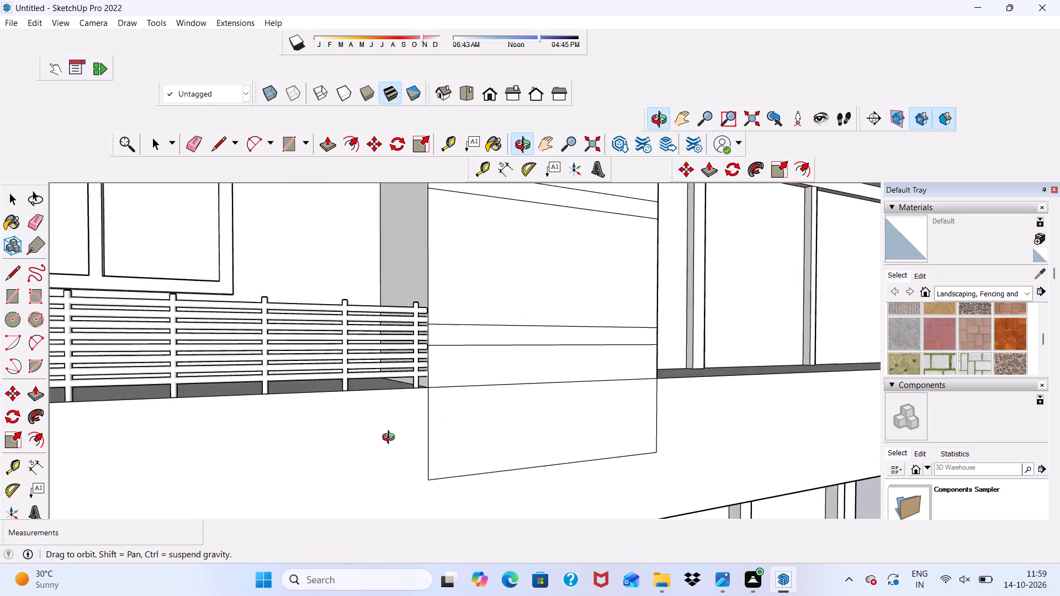
middle_drag(391, 439, 389, 439)
scroll(391, 423, up, 4)
click(445, 381)
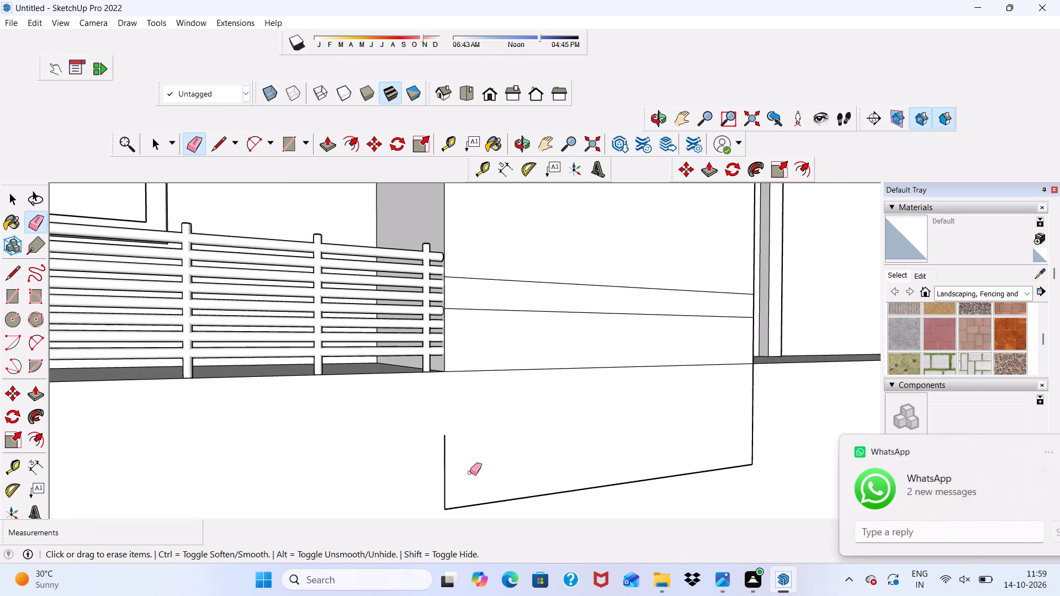
click(440, 456)
drag(482, 502, 487, 505)
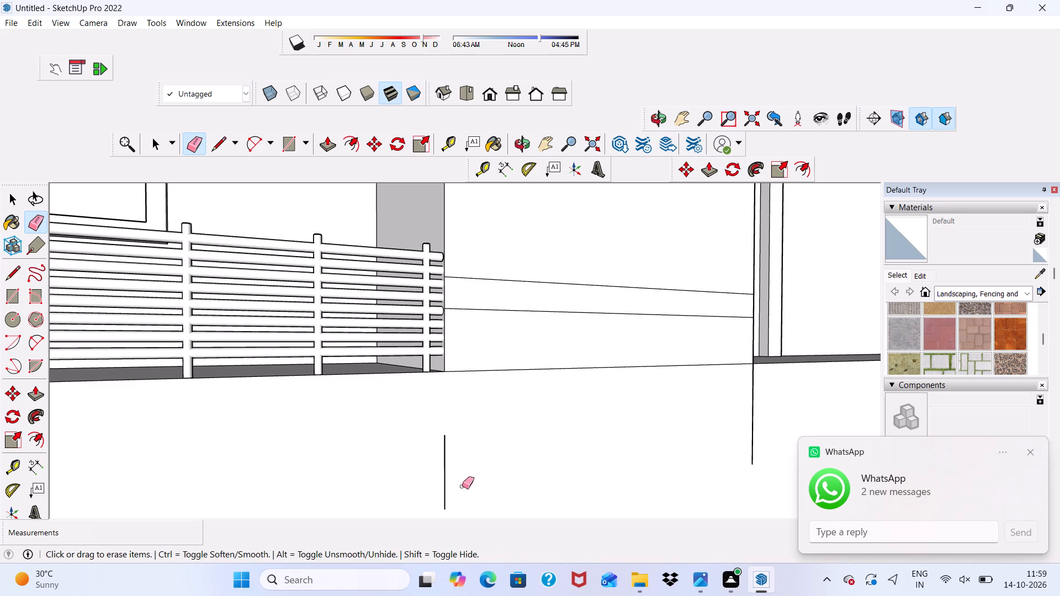
drag(441, 463, 452, 461)
drag(756, 405, 758, 411)
drag(758, 411, 752, 448)
click(752, 449)
click(752, 385)
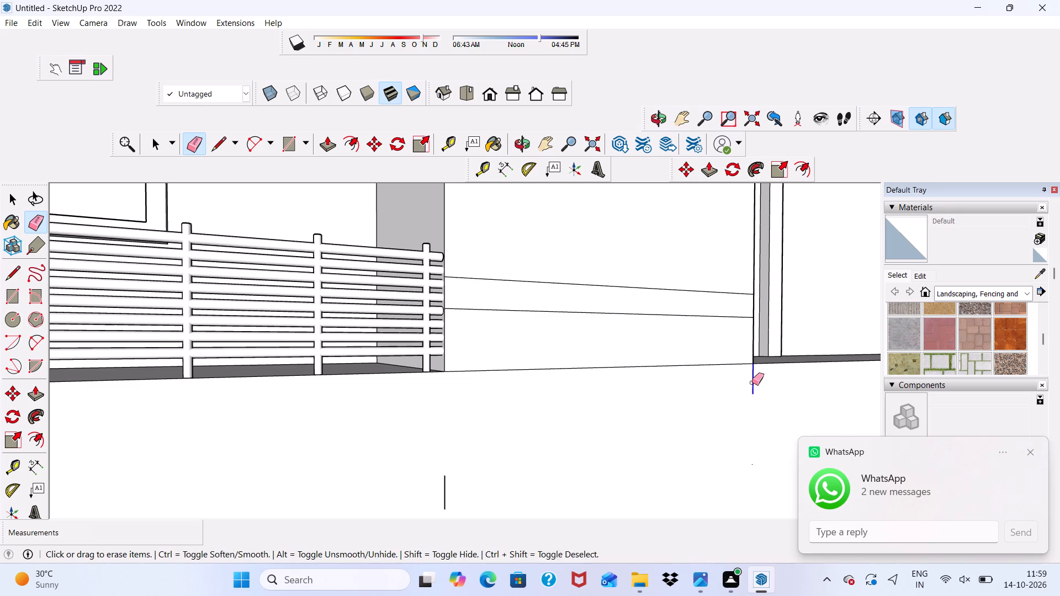
drag(458, 485, 435, 492)
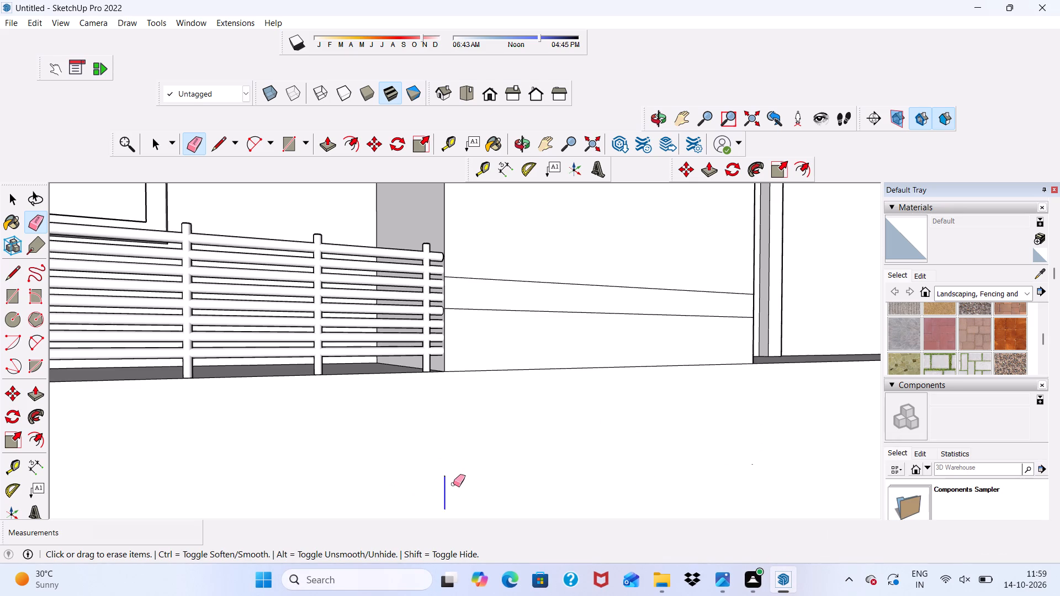
click(449, 478)
click(444, 474)
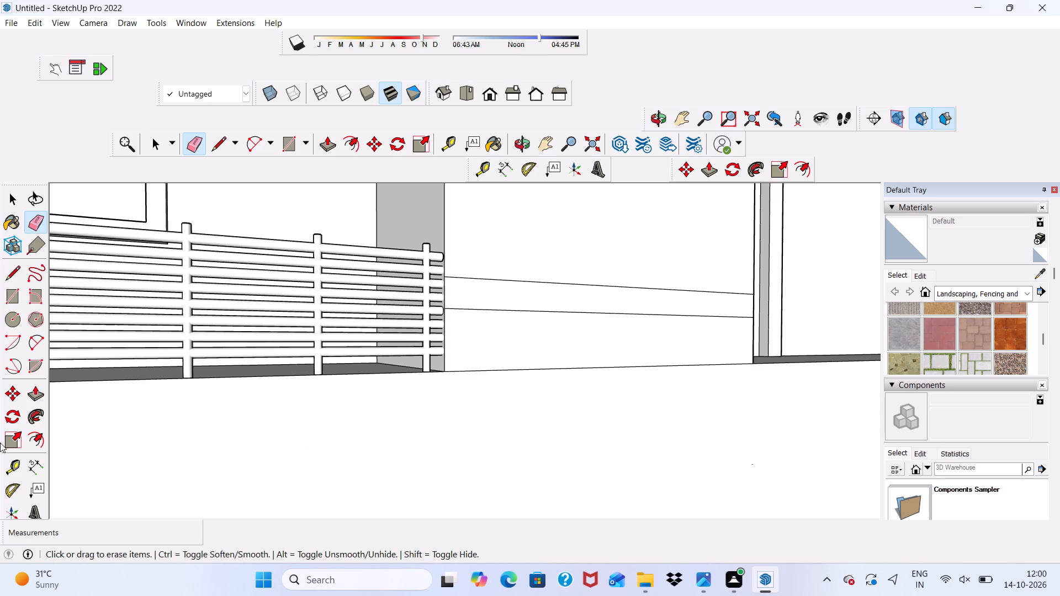
scroll(225, 375, up, 1)
scroll(151, 213, down, 16)
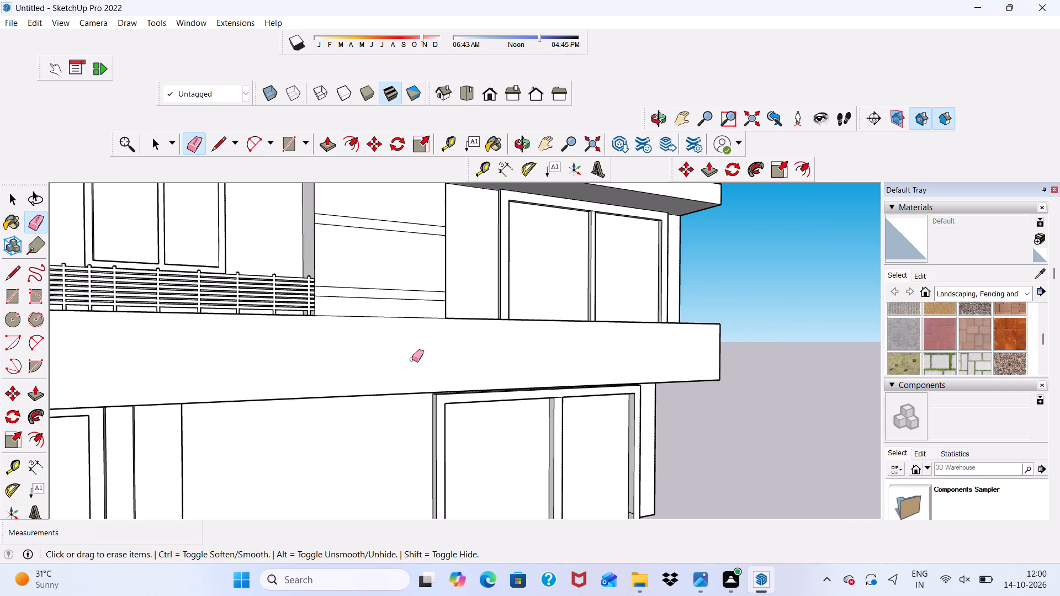
key(space)
Extrude the topmost rectangle of the wall strip outward by 3".
scroll(424, 366, down, 19)
scroll(370, 289, up, 3)
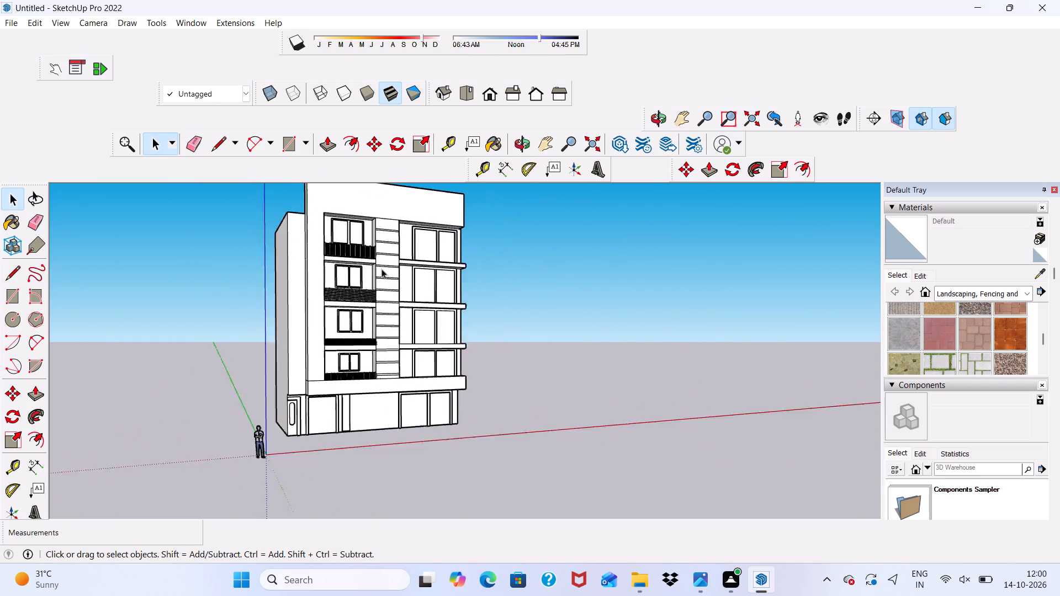
scroll(381, 269, up, 2)
scroll(401, 174, up, 16)
click(362, 213)
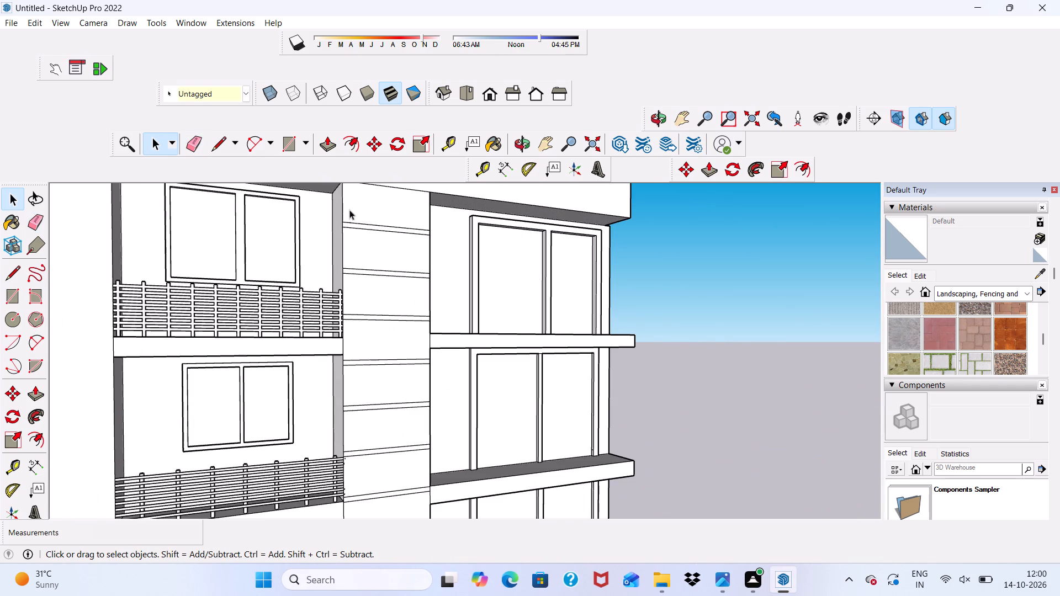
click(326, 139)
click(358, 200)
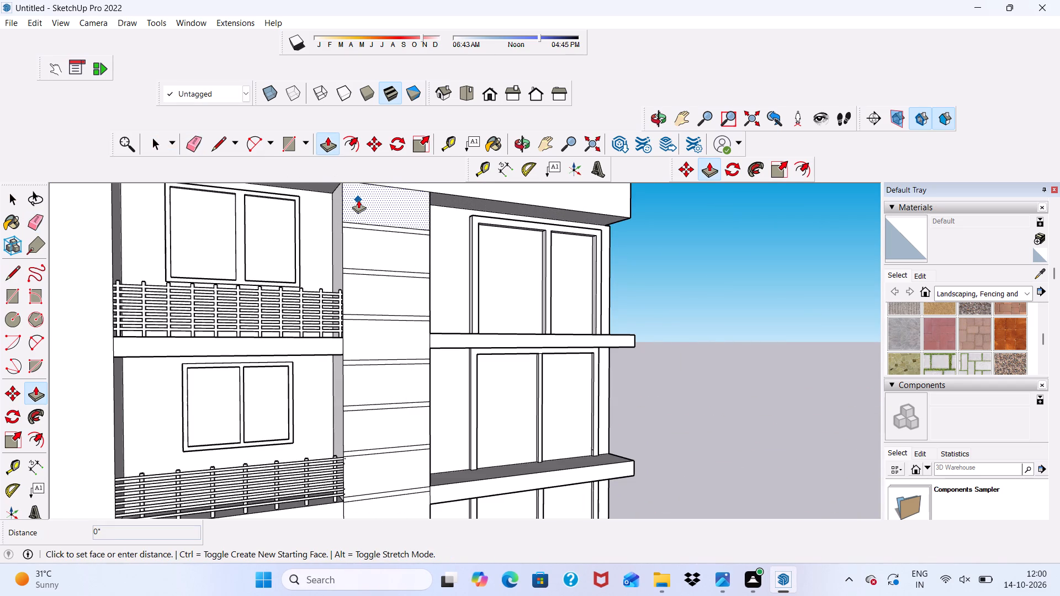
key(3)
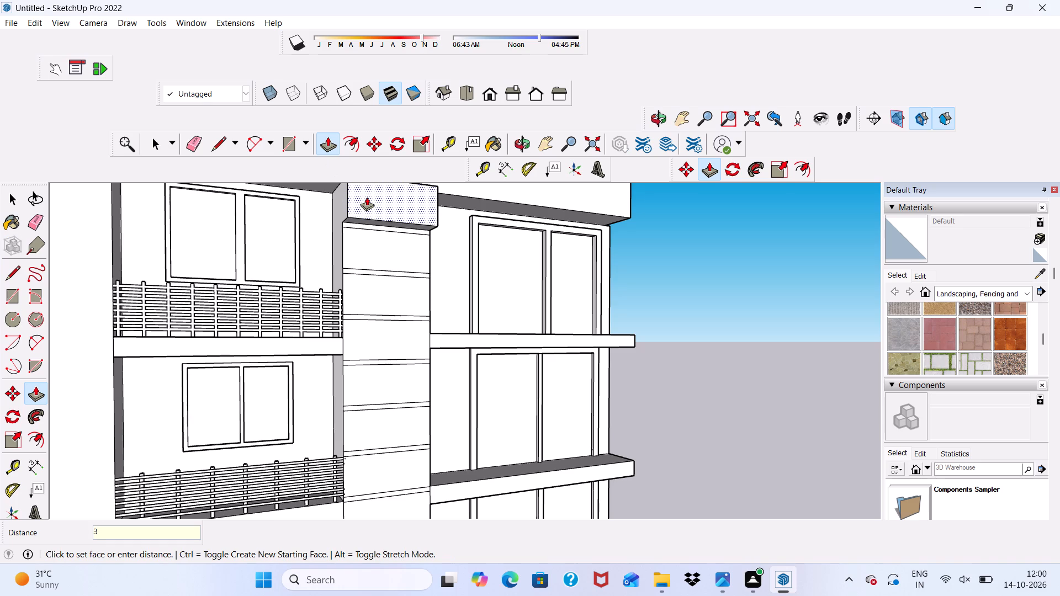
key(shift+quotedbl)
key(Return)
scroll(373, 204, up, 6)
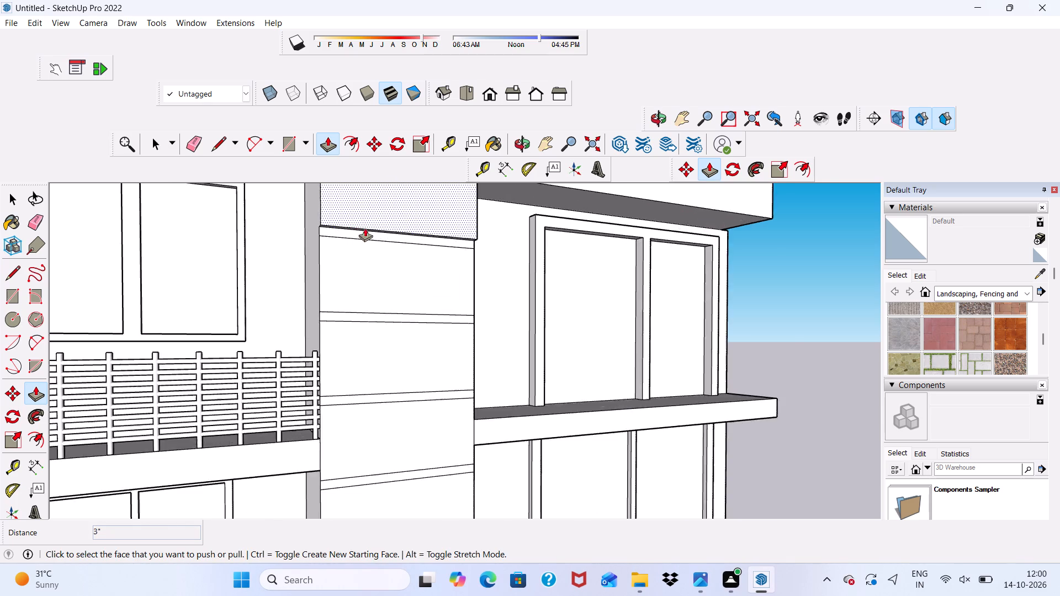
Extrude the second and third rectangles from the top of the wall strip outward by 3", flush with the top panel.
scroll(365, 228, up, 7)
click(343, 247)
scroll(343, 247, down, 1)
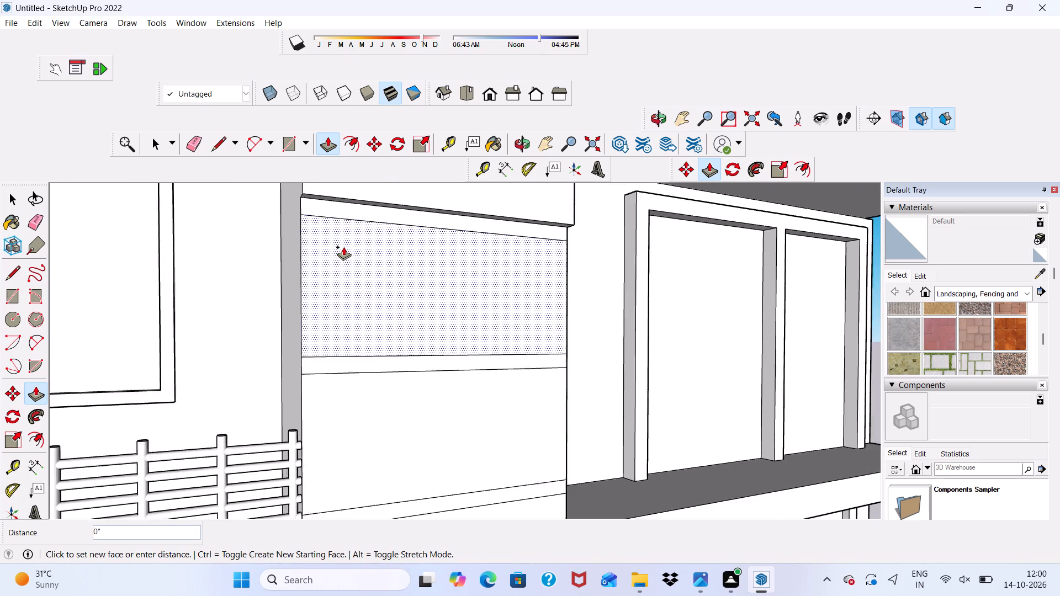
scroll(343, 247, down, 3)
middle_drag(357, 246, 263, 383)
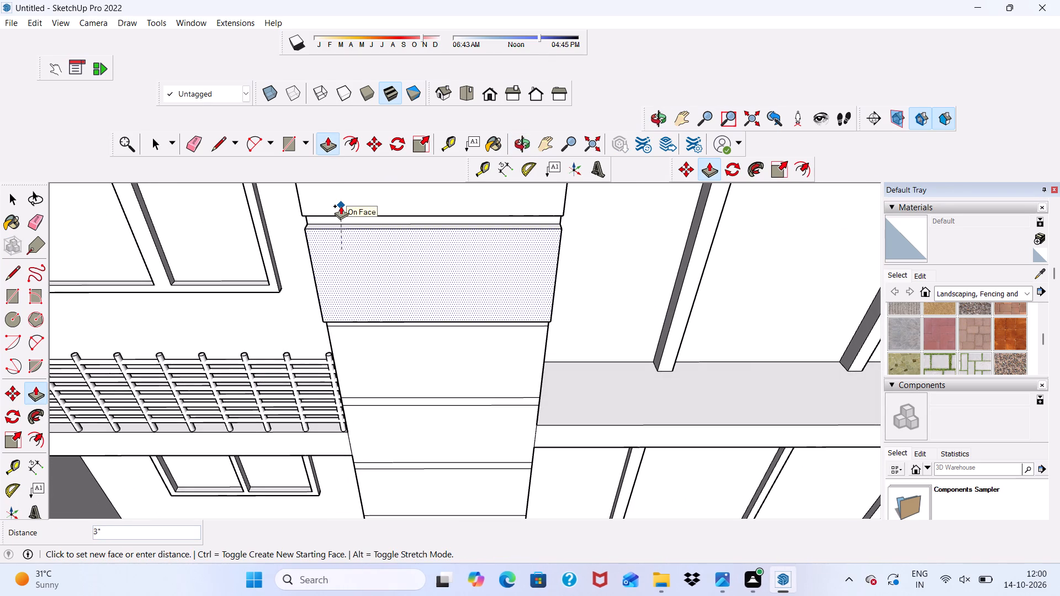
click(341, 206)
click(374, 378)
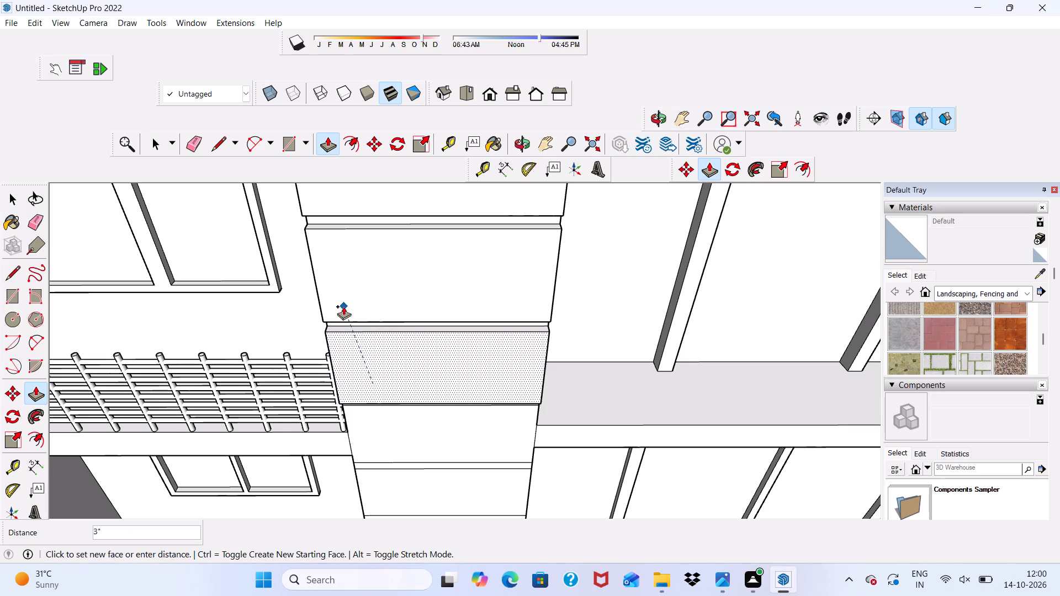
click(343, 306)
Extrude the fourth and fifth rectangles from the top of the wall strip outward by 3".
scroll(338, 376, down, 1)
middle_drag(354, 340, 593, 239)
scroll(463, 433, up, 1)
click(459, 429)
click(453, 393)
scroll(464, 327, down, 10)
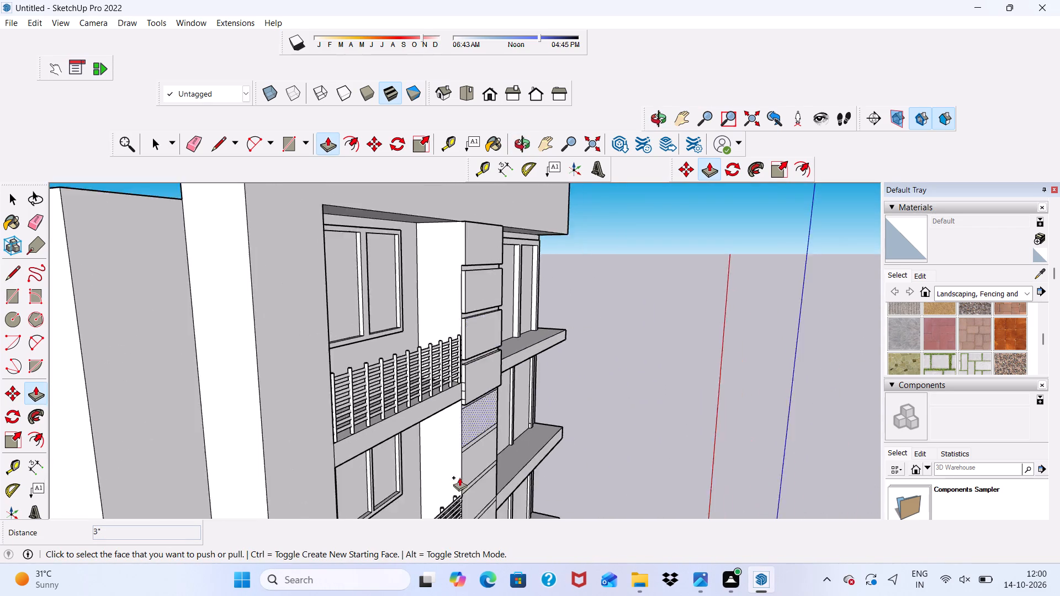
scroll(459, 477, up, 5)
scroll(485, 344, up, 7)
click(470, 419)
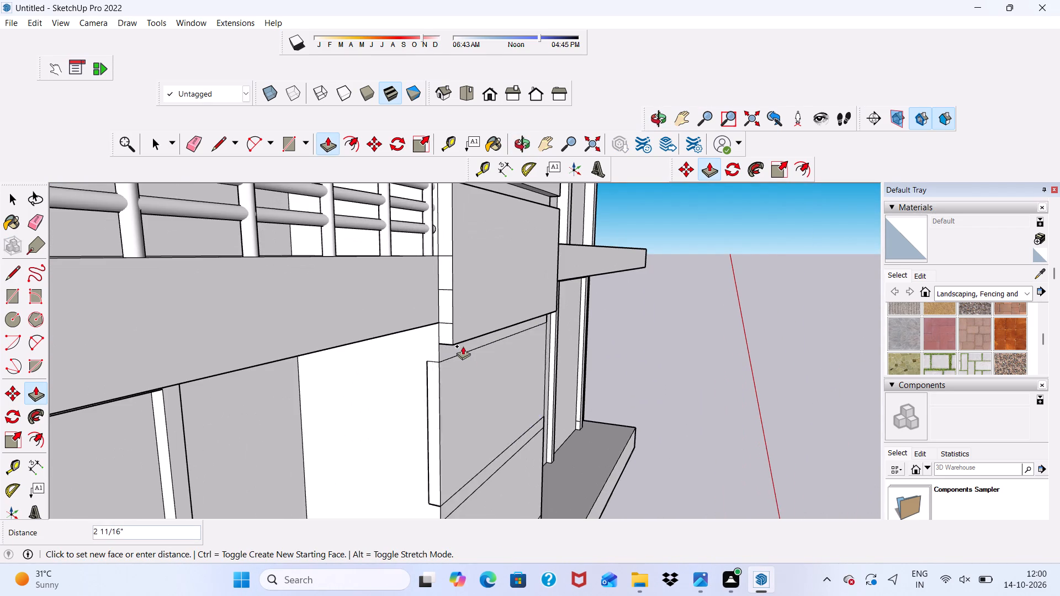
click(458, 333)
Extrude the next two flat rectangles down the wall strip outward by 3", matching the panels above.
scroll(559, 318, down, 8)
scroll(561, 424, up, 4)
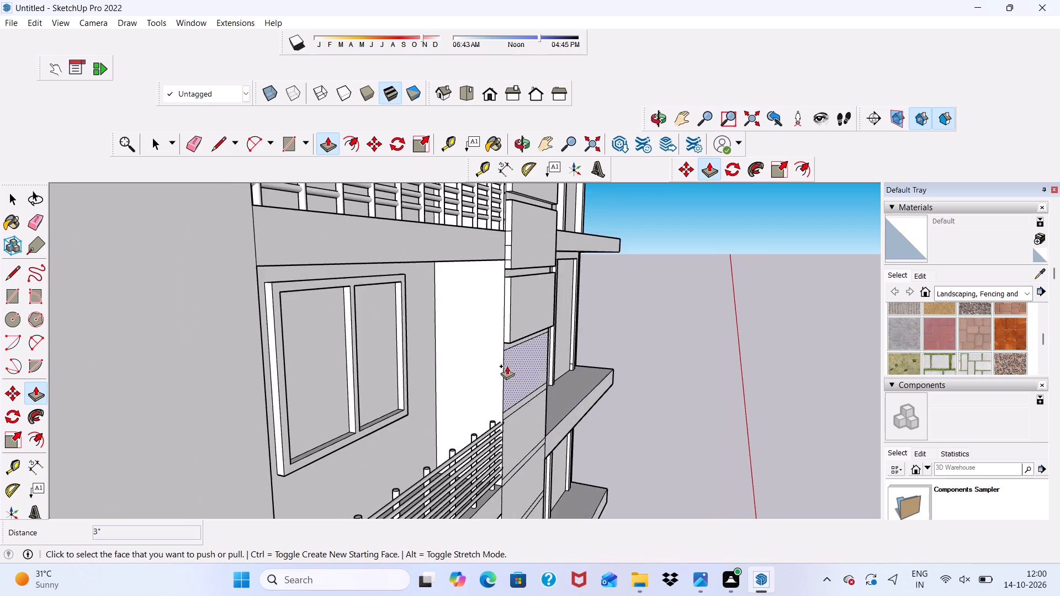
scroll(507, 365, up, 4)
click(520, 379)
click(513, 323)
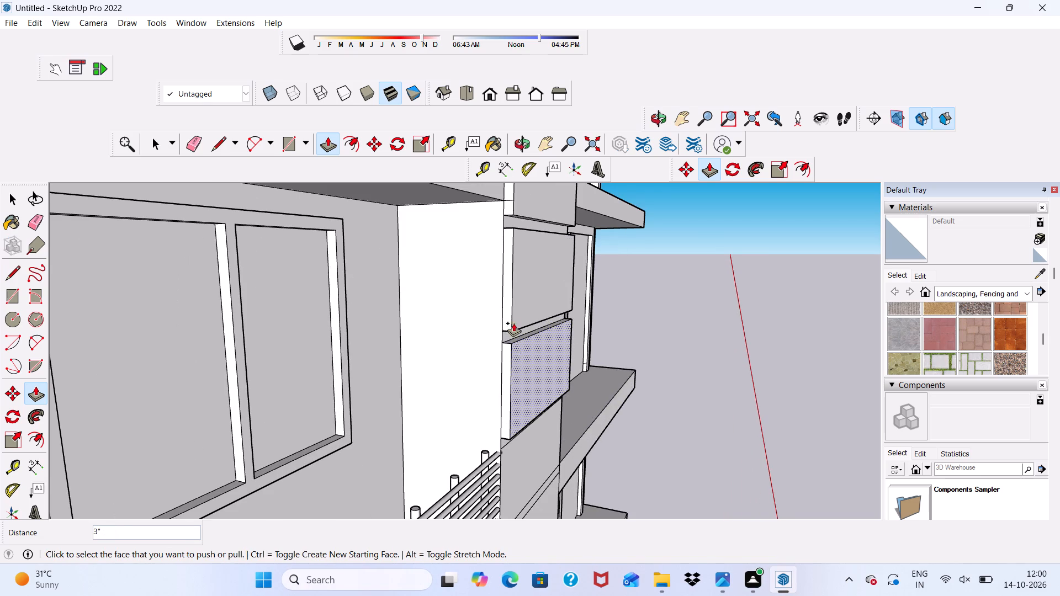
scroll(516, 348, down, 7)
scroll(529, 448, up, 11)
click(521, 423)
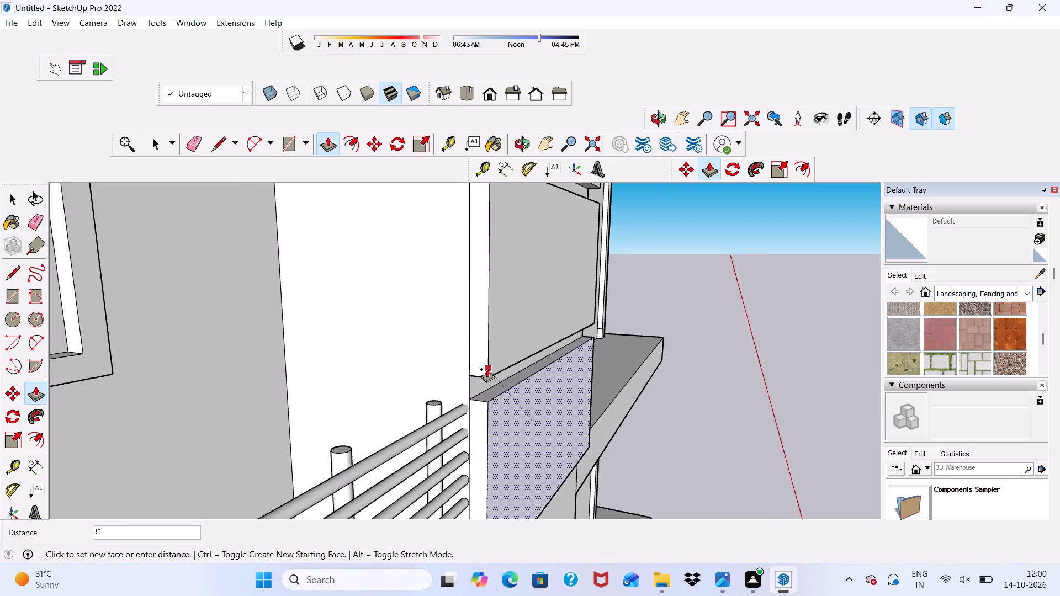
click(486, 365)
Extrude the next rectangle down, at the base of the balcony railing, outward by 3" to match the panel above.
scroll(478, 316, down, 6)
scroll(521, 446, down, 1)
scroll(519, 462, up, 2)
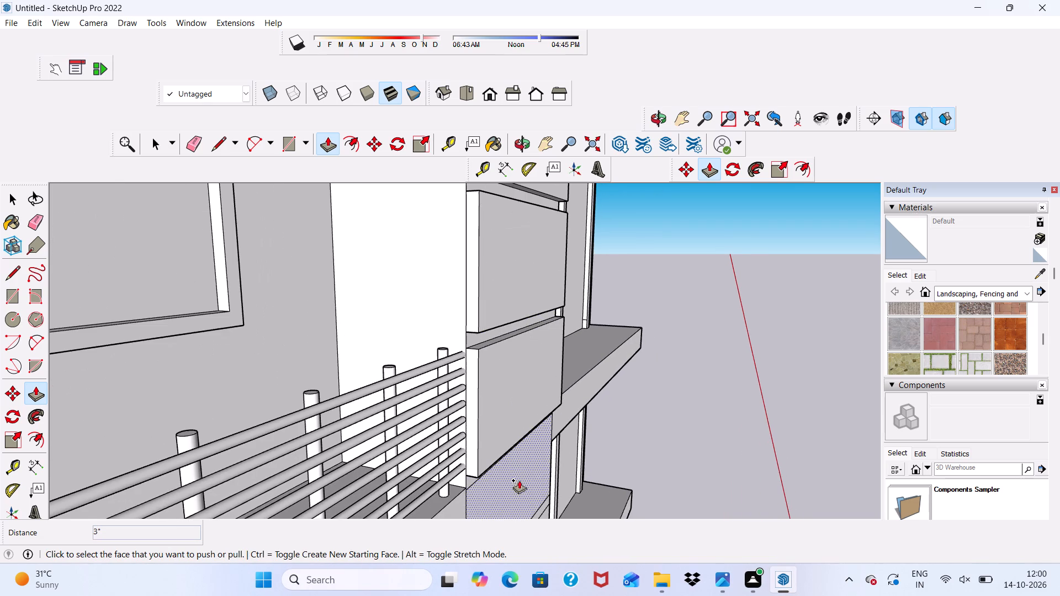
click(518, 483)
key(ctrl+z)
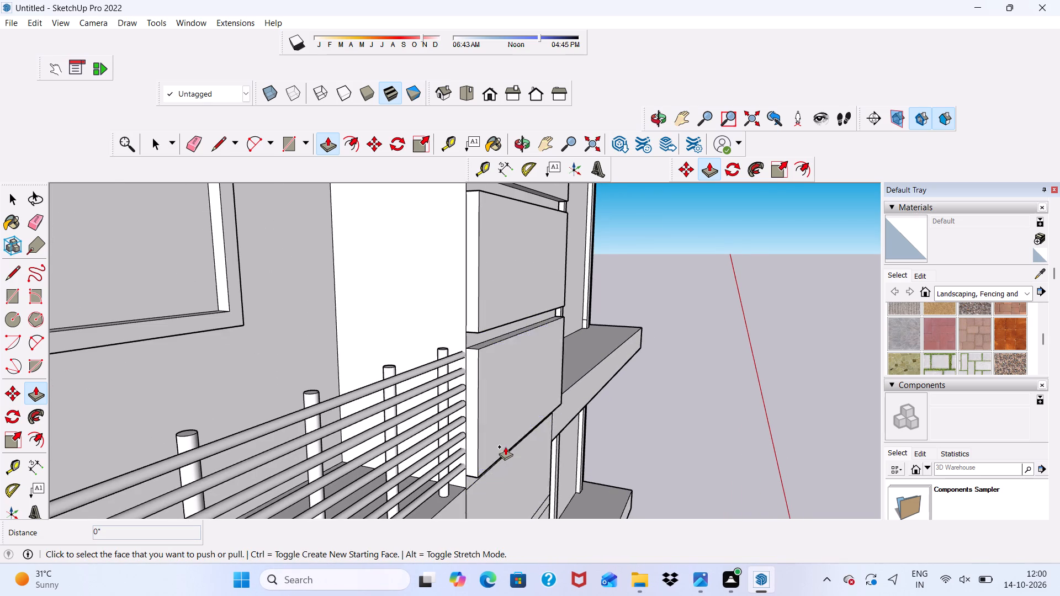
scroll(515, 486, up, 2)
click(495, 491)
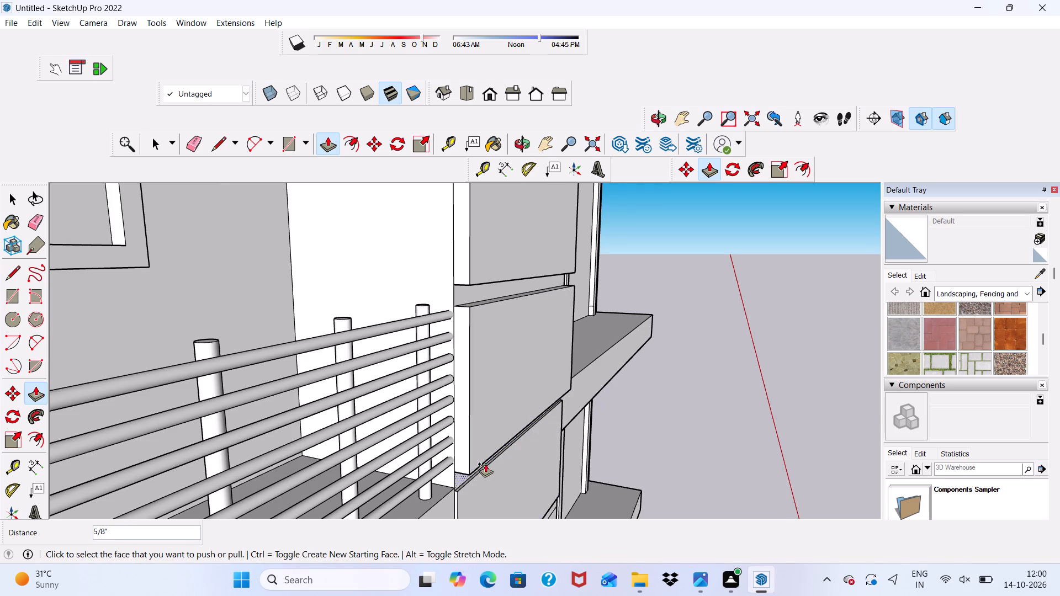
key(ctrl+z)
click(492, 482)
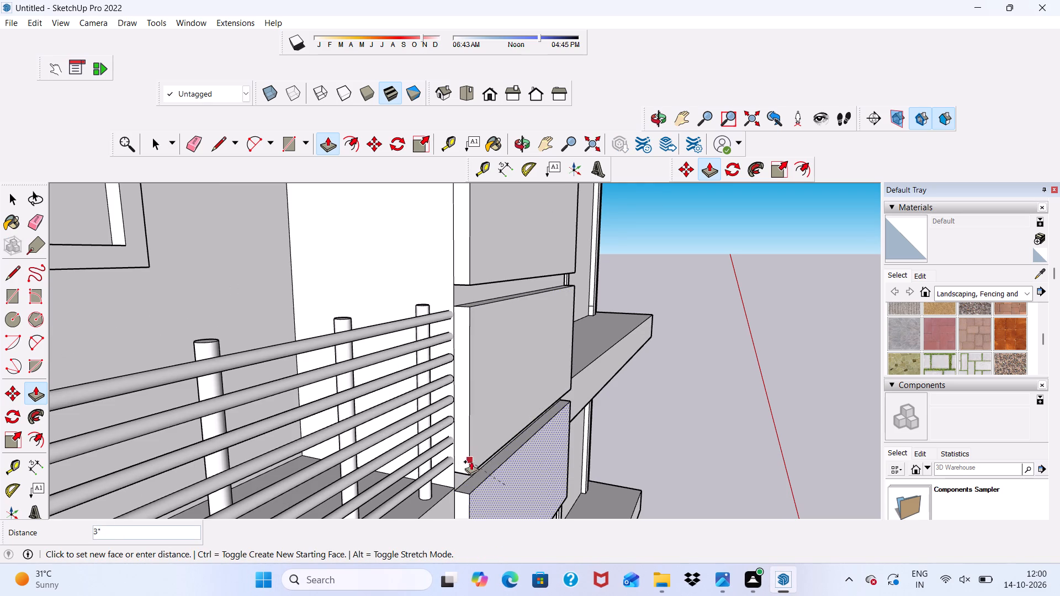
click(473, 464)
Extrude the next flat rectangle, below the balcony slab, outward by 3" flush with the panel above it.
scroll(472, 378, down, 11)
scroll(491, 442, down, 10)
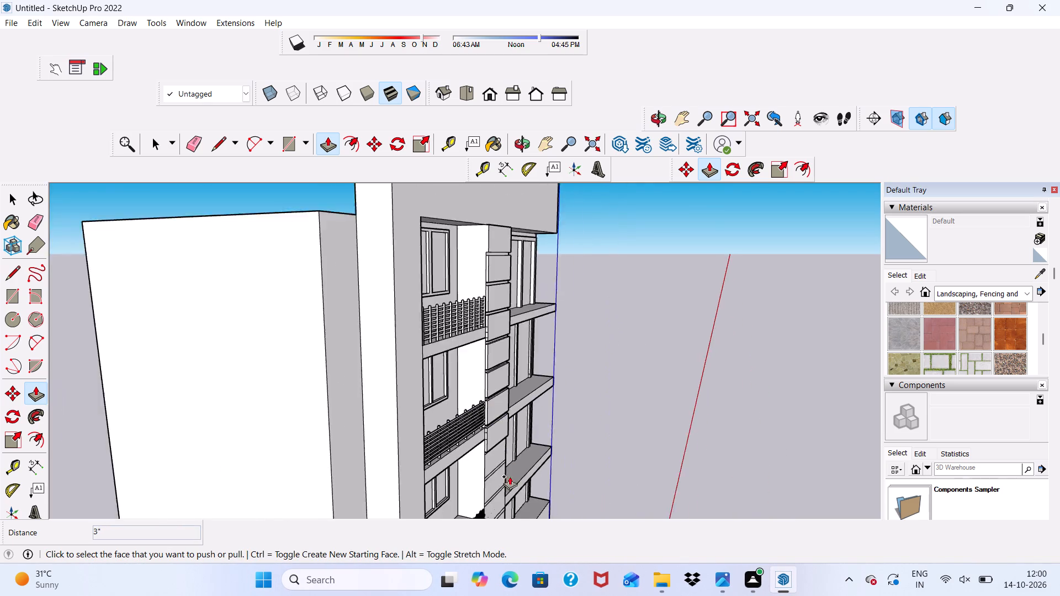
scroll(524, 510, up, 10)
click(434, 347)
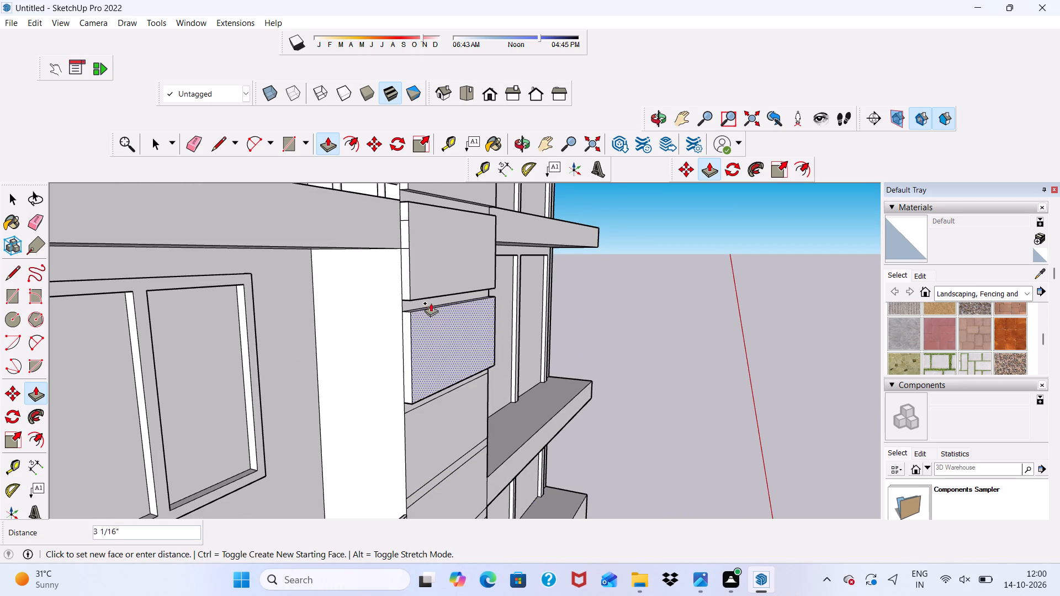
scroll(415, 297, up, 2)
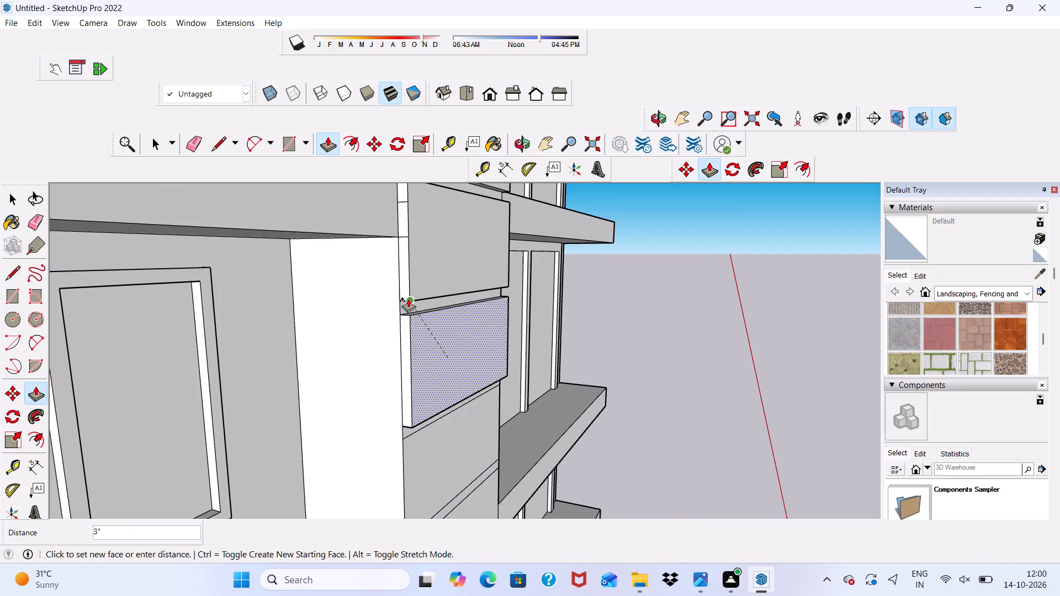
scroll(414, 301, up, 9)
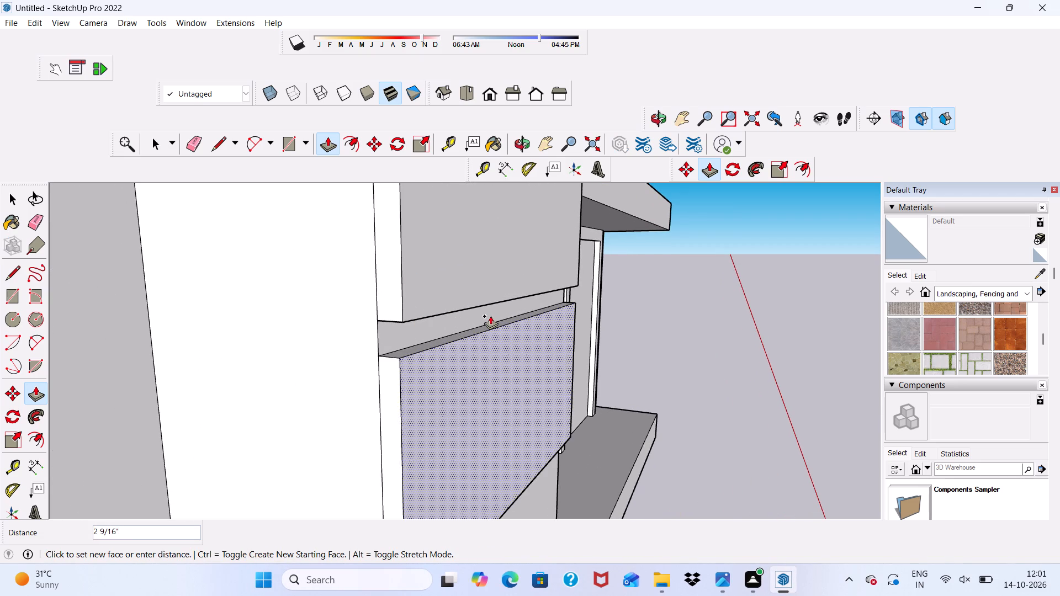
click(554, 289)
Extrude the following rectangle, just above the next railing down, outward by 3" to match the raised panels.
scroll(465, 244, down, 12)
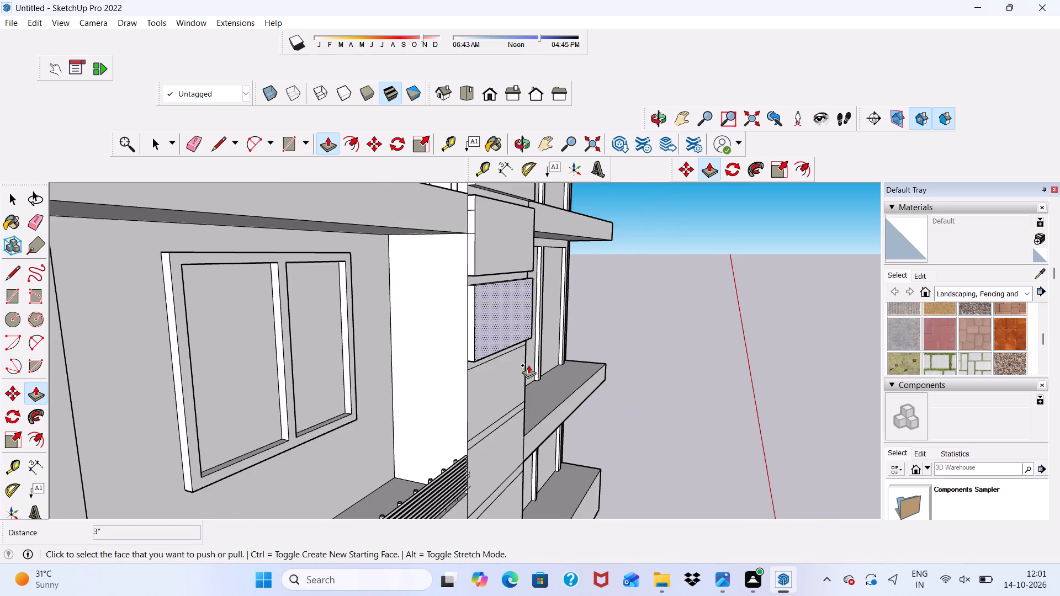
scroll(501, 467, up, 7)
click(451, 377)
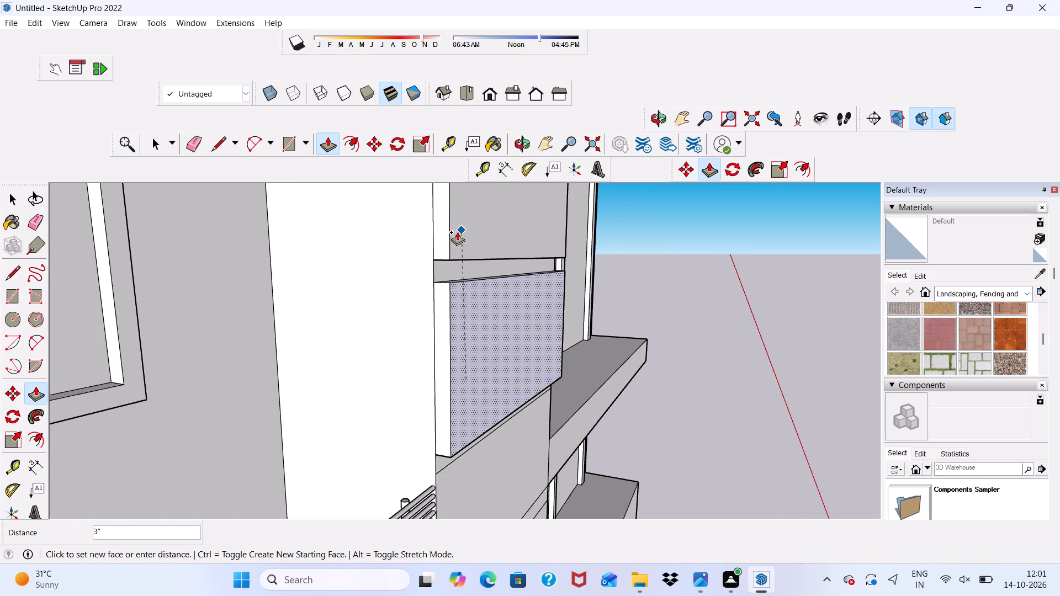
scroll(483, 252, up, 13)
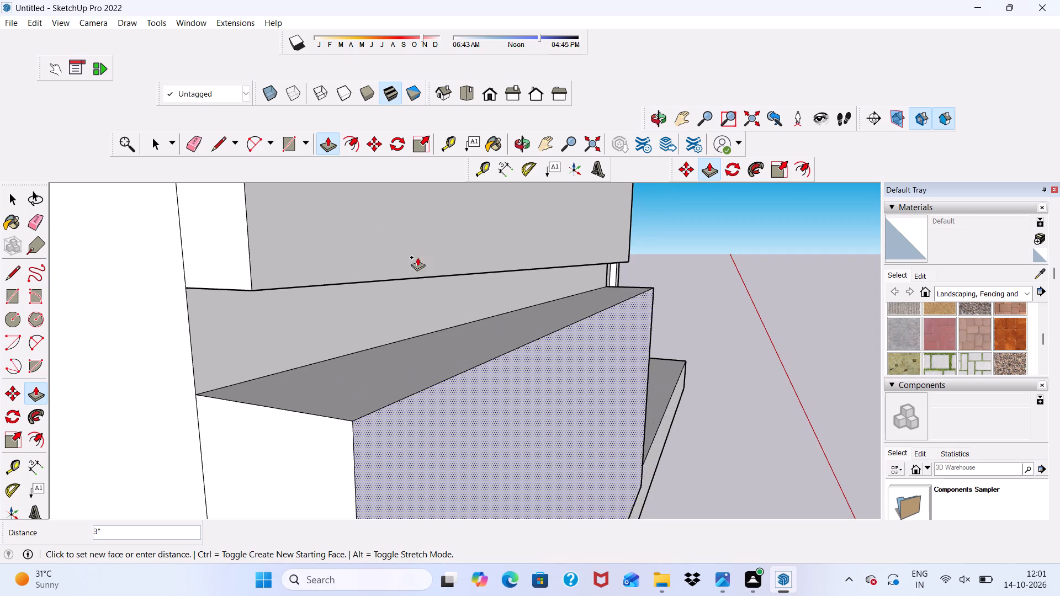
scroll(417, 257, down, 5)
middle_drag(400, 295, 237, 383)
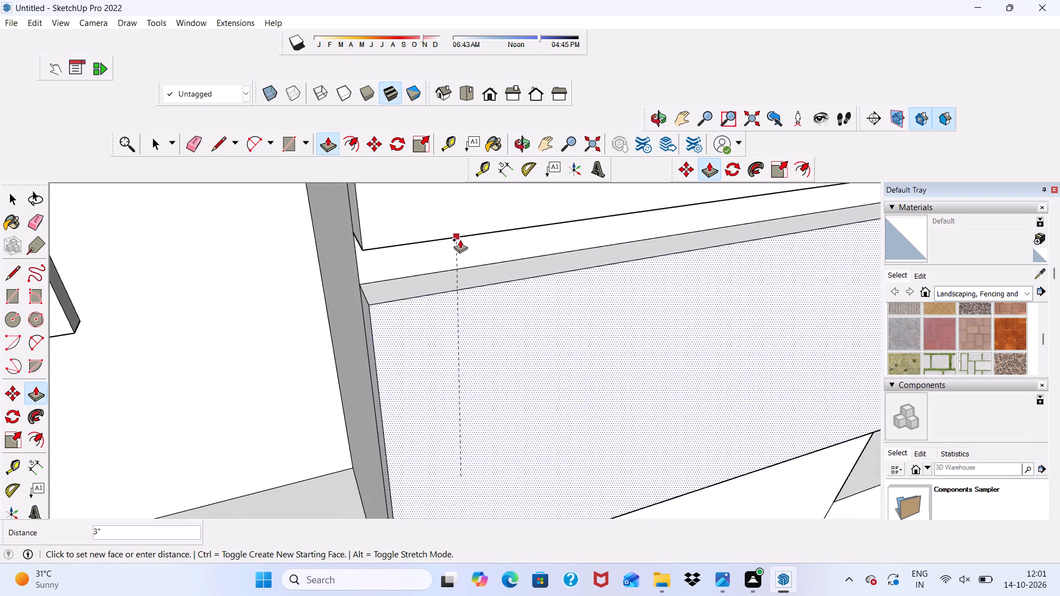
click(531, 227)
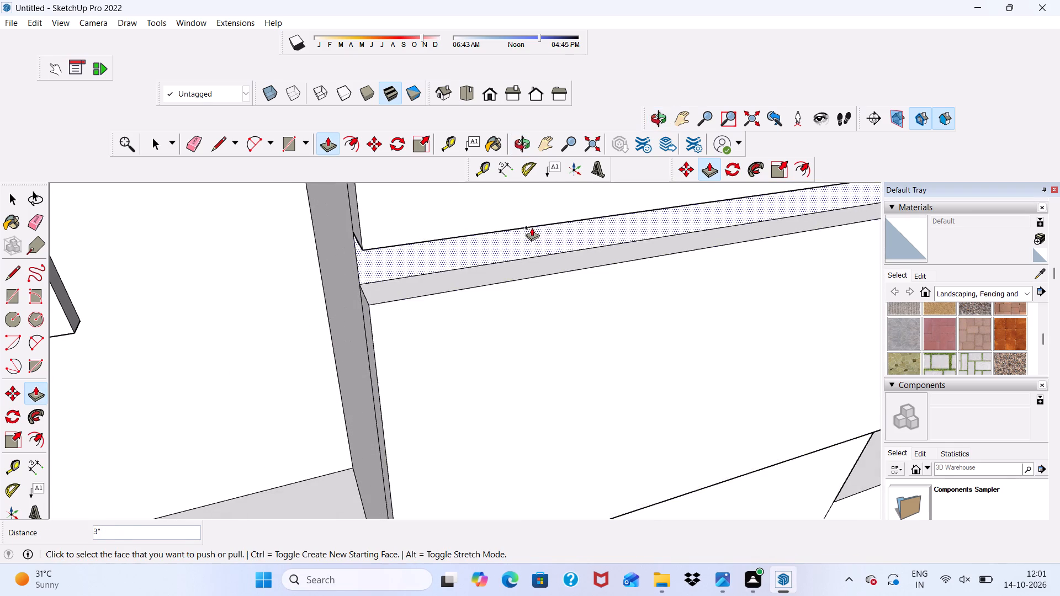
Extrude the next two flat rectangles down the wall strip outward by 3", level with the panels above.
scroll(494, 224, down, 18)
click(504, 381)
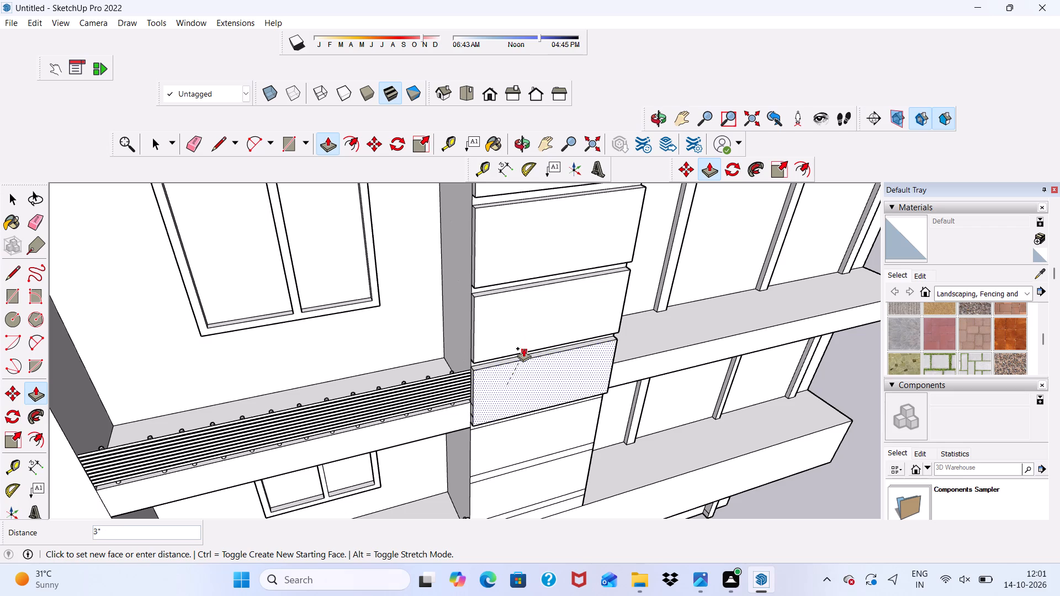
click(523, 348)
scroll(522, 350, down, 5)
scroll(503, 443, up, 4)
click(500, 419)
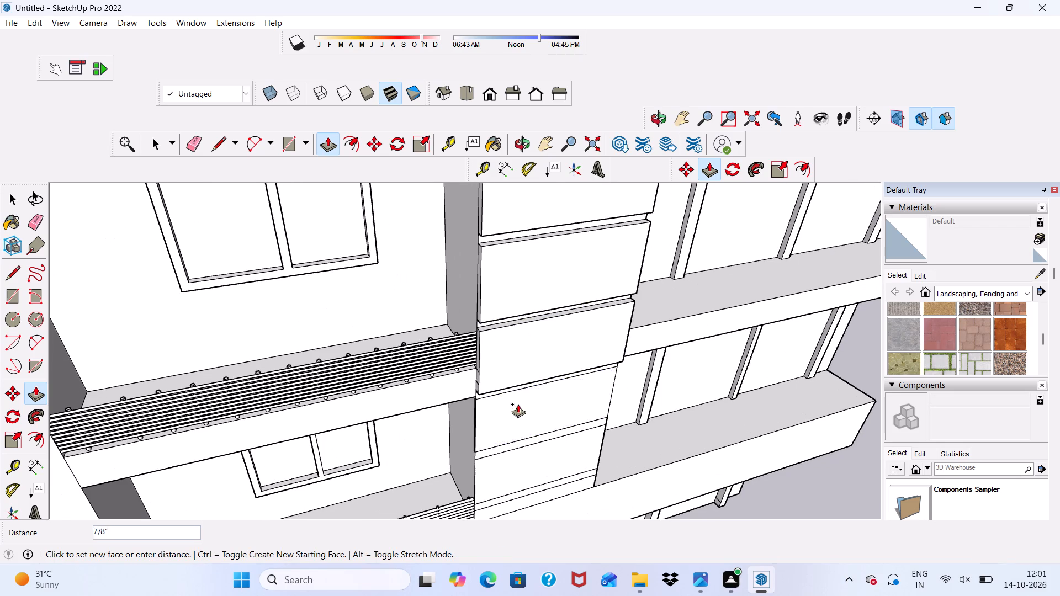
scroll(524, 362, up, 13)
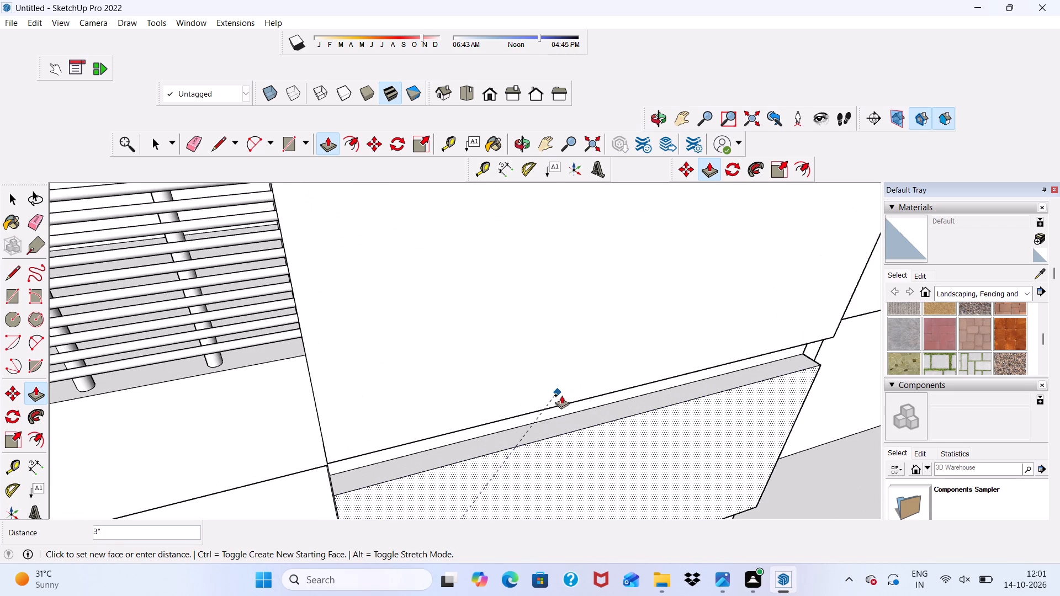
click(834, 328)
Extrude the lowest full rectangle, above the beam at the foot of the strip, outward to match the panel above.
scroll(691, 305, down, 6)
scroll(559, 330, down, 13)
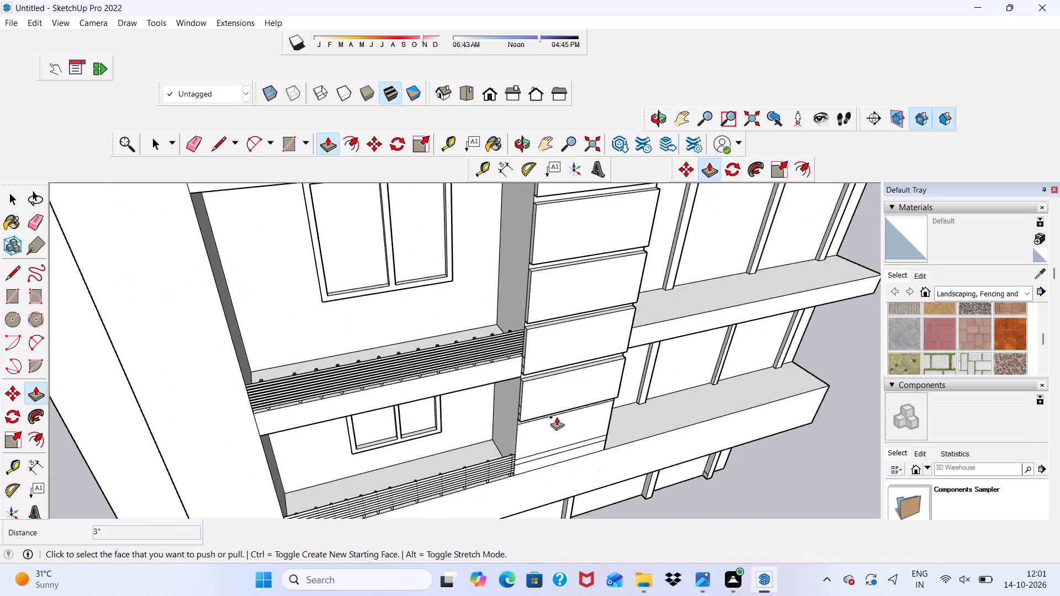
middle_drag(556, 417, 706, 376)
scroll(527, 465, up, 11)
click(512, 392)
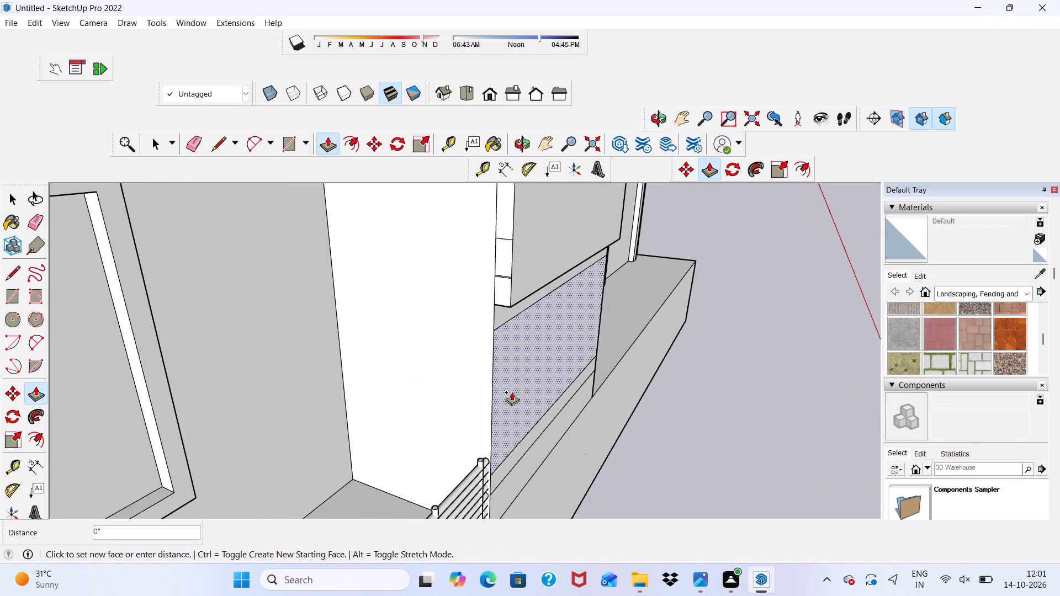
click(514, 287)
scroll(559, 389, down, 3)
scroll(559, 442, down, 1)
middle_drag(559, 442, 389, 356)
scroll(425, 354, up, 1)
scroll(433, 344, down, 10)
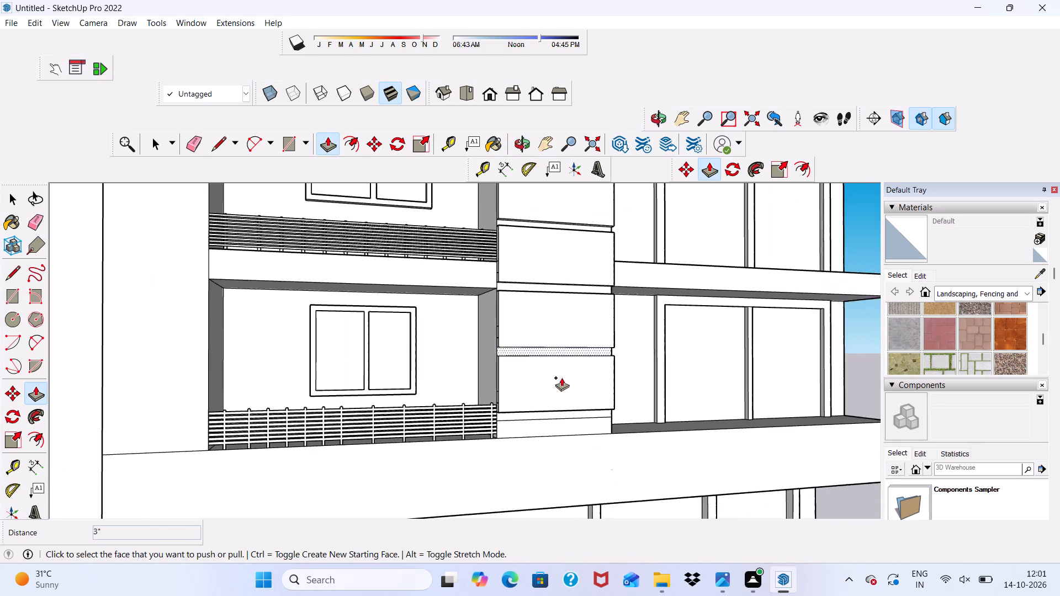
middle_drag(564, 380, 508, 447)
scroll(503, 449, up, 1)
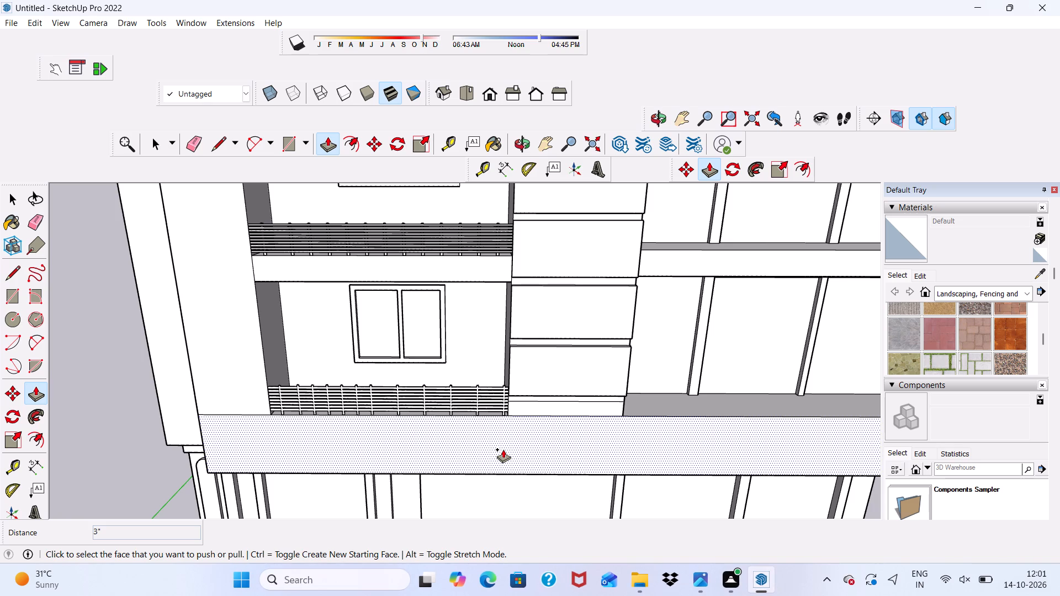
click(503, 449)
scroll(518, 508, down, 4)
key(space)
Erase the leftover edge lines crossing the narrow side faces of the lower raised panels on the wall strip.
scroll(536, 411, down, 4)
middle_drag(528, 449, 357, 505)
scroll(530, 432, up, 4)
scroll(545, 357, up, 4)
scroll(545, 357, down, 3)
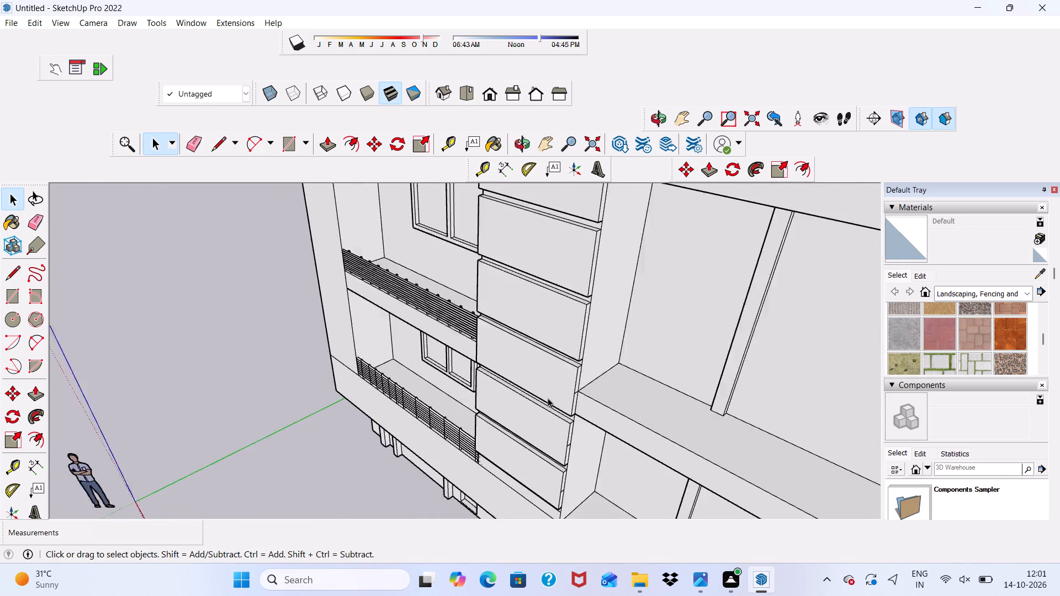
scroll(548, 398, down, 4)
click(198, 141)
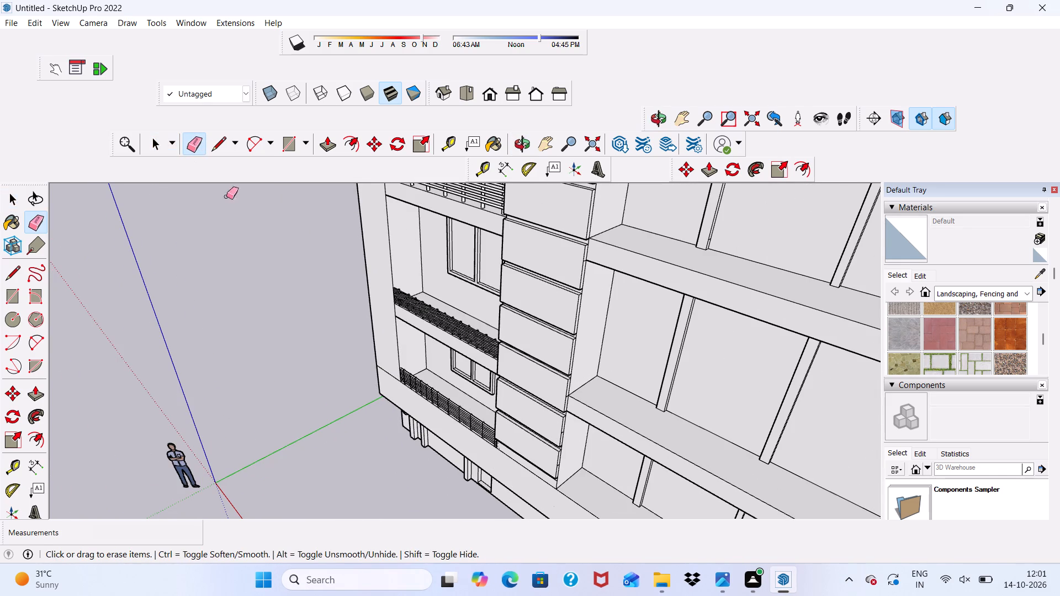
scroll(352, 324, up, 4)
scroll(751, 311, down, 2)
scroll(763, 515, up, 10)
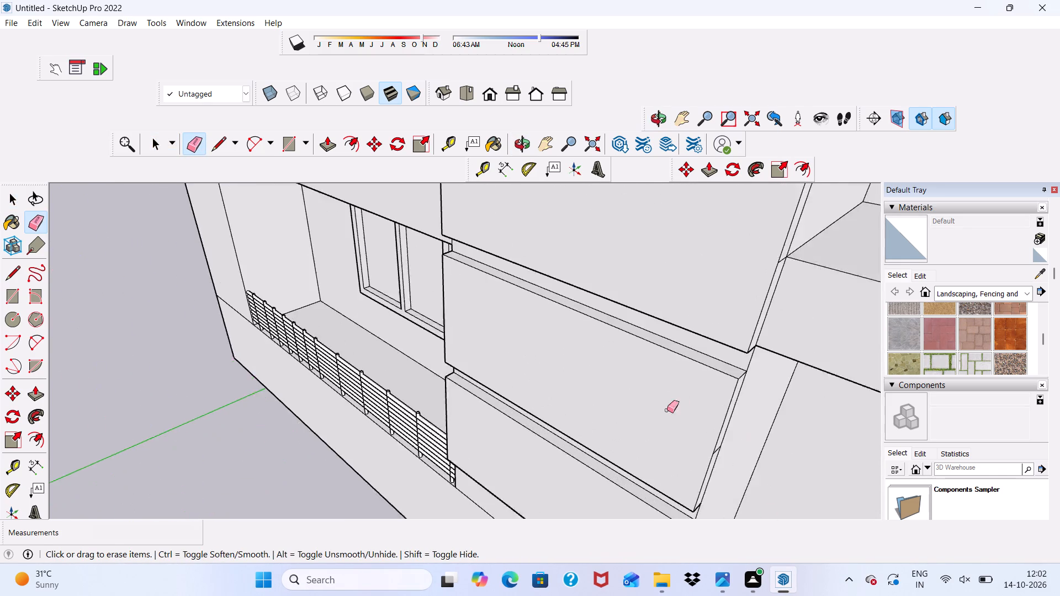
scroll(667, 410, up, 8)
scroll(724, 444, down, 1)
middle_drag(724, 444, 648, 375)
scroll(724, 444, up, 1)
drag(522, 364, 531, 431)
scroll(497, 291, down, 7)
scroll(516, 296, up, 6)
drag(518, 352, 521, 367)
scroll(484, 252, down, 7)
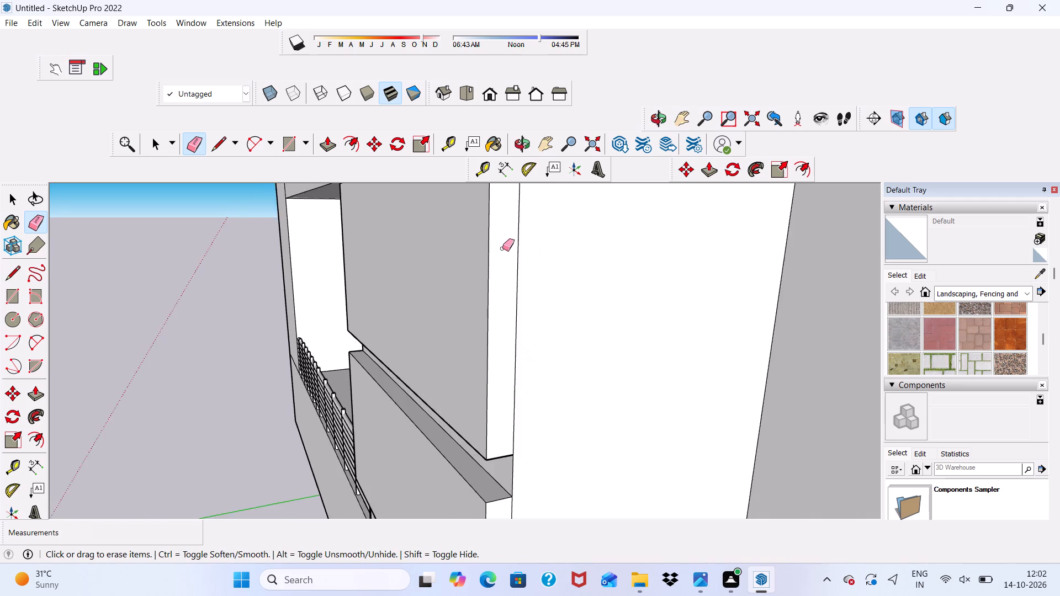
Erase the remaining leftover lines across the neighbouring panels' side faces, including the one where the balcony slab meets the strip.
scroll(502, 248, down, 5)
scroll(523, 474, down, 1)
scroll(526, 491, up, 2)
click(500, 481)
scroll(489, 466, down, 3)
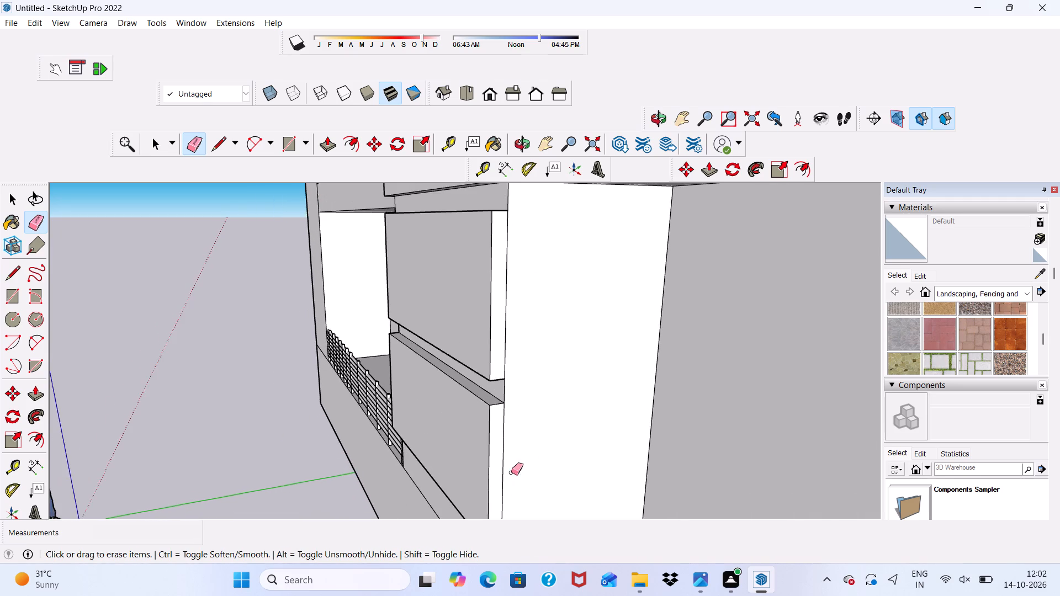
scroll(511, 472, down, 12)
scroll(499, 301, up, 18)
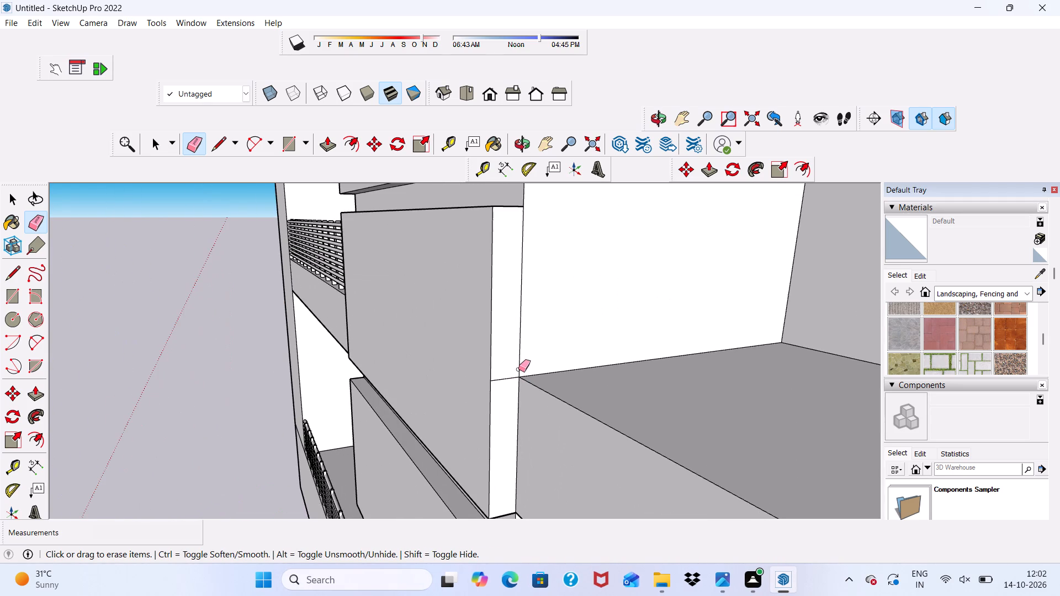
drag(502, 380, 502, 399)
scroll(511, 396, down, 16)
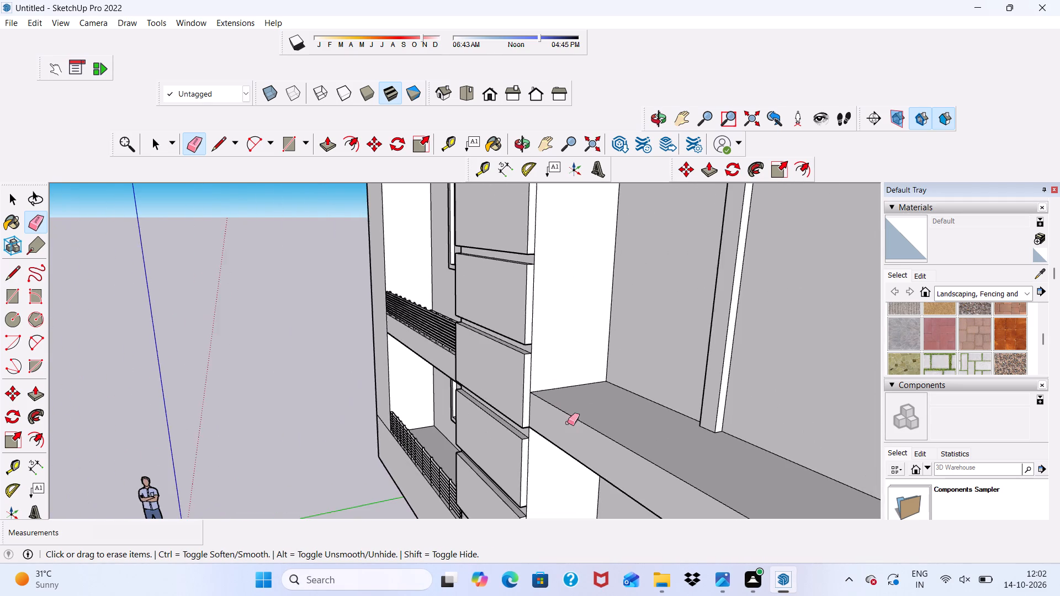
Erase the two leftover lines on the raised panel's narrow side face where the wide balcony slab meets the wall strip.
scroll(542, 380, down, 13)
middle_drag(528, 382, 538, 421)
scroll(538, 363, down, 1)
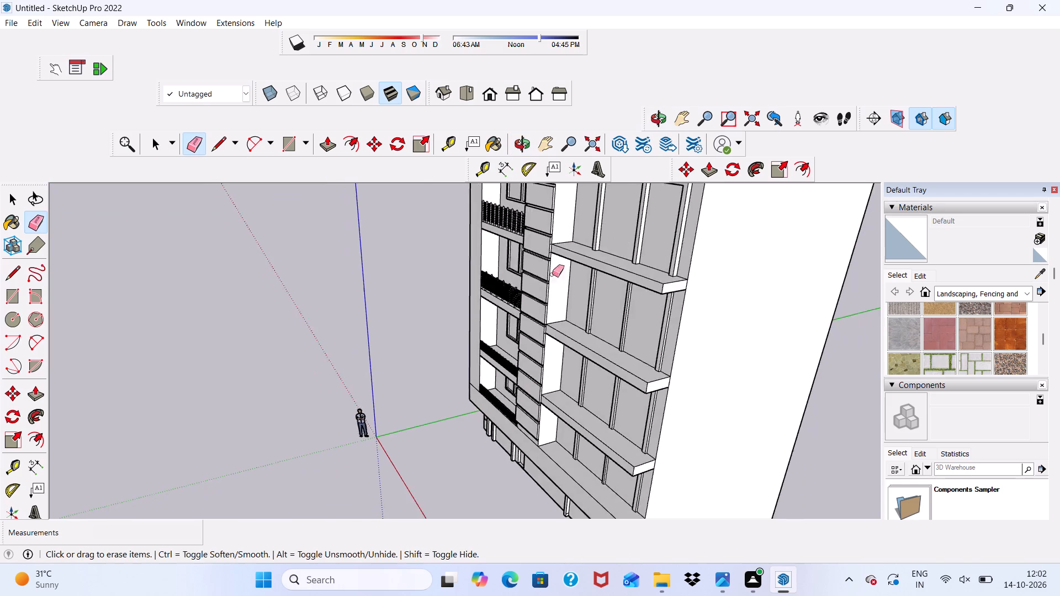
scroll(557, 210, up, 20)
scroll(557, 210, up, 5)
click(510, 264)
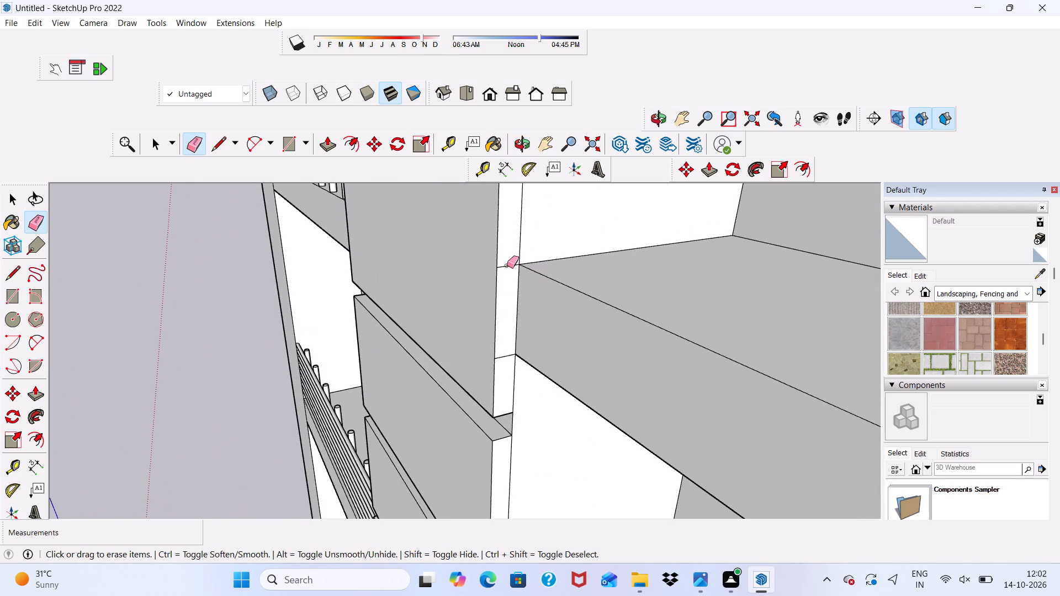
drag(503, 356, 505, 372)
scroll(428, 370, down, 11)
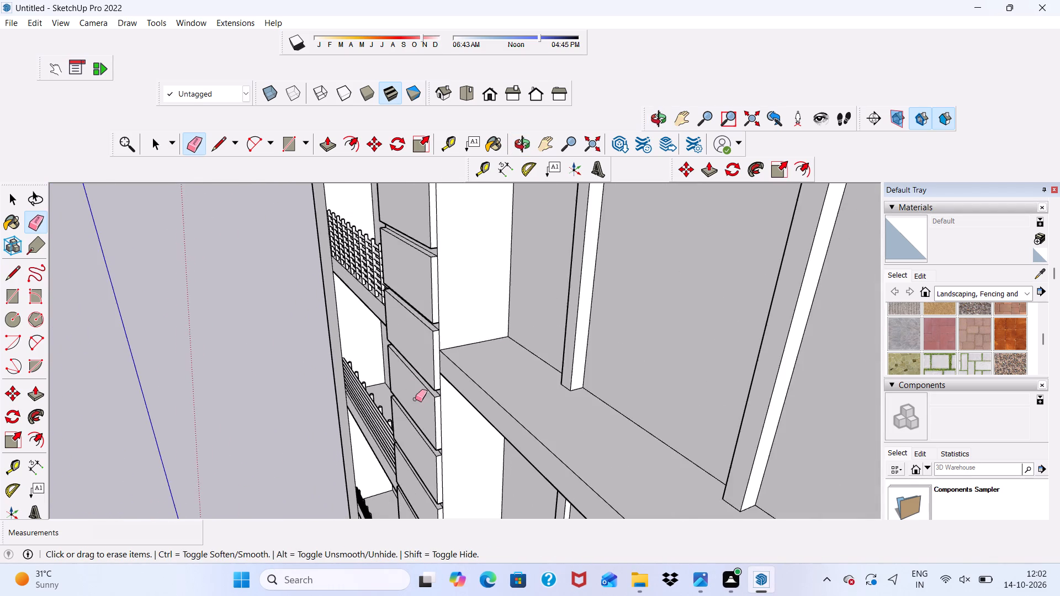
On the strip's railing side, erase the leftover lines across the panel side faces at the uppermost railed balcony's slab.
scroll(415, 399, down, 7)
middle_drag(395, 375, 893, 260)
scroll(637, 285, up, 3)
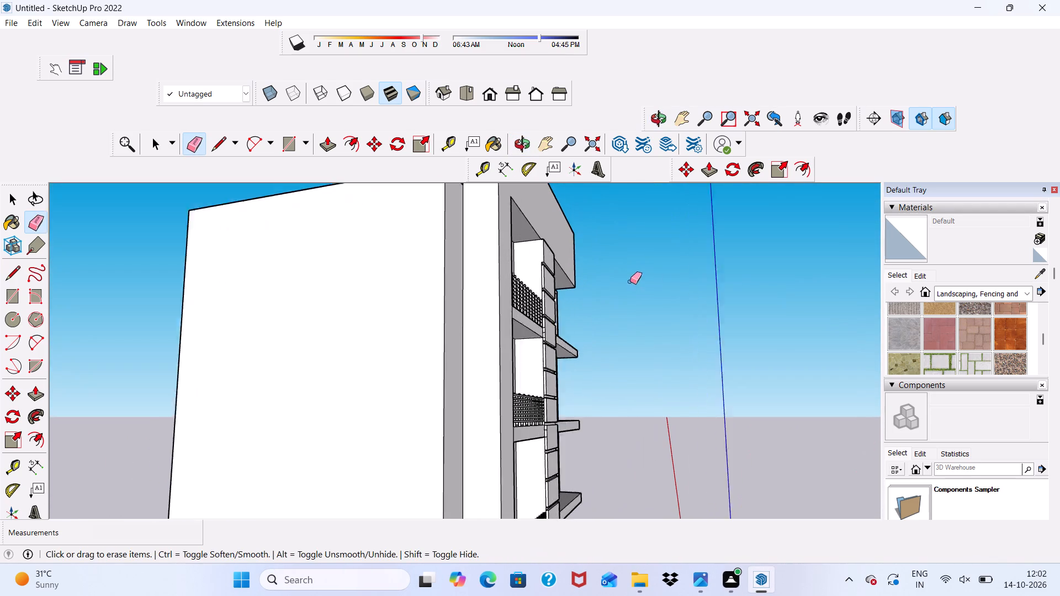
scroll(630, 281, up, 9)
scroll(483, 269, down, 1)
scroll(483, 269, up, 5)
scroll(516, 318, down, 5)
scroll(552, 466, up, 5)
scroll(526, 390, down, 6)
scroll(512, 478, up, 2)
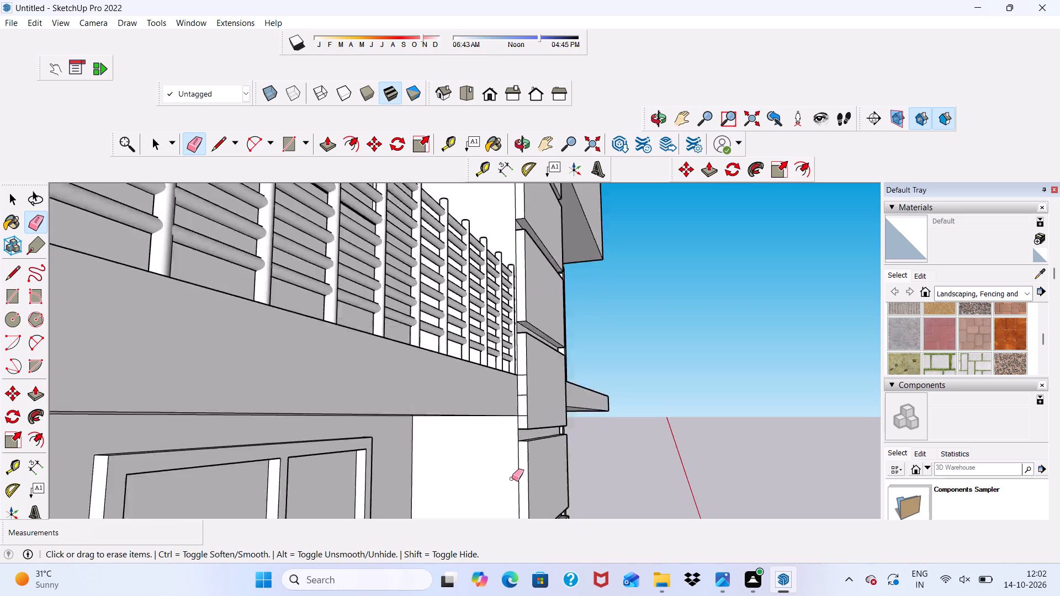
scroll(512, 478, up, 18)
drag(545, 347, 548, 371)
click(548, 373)
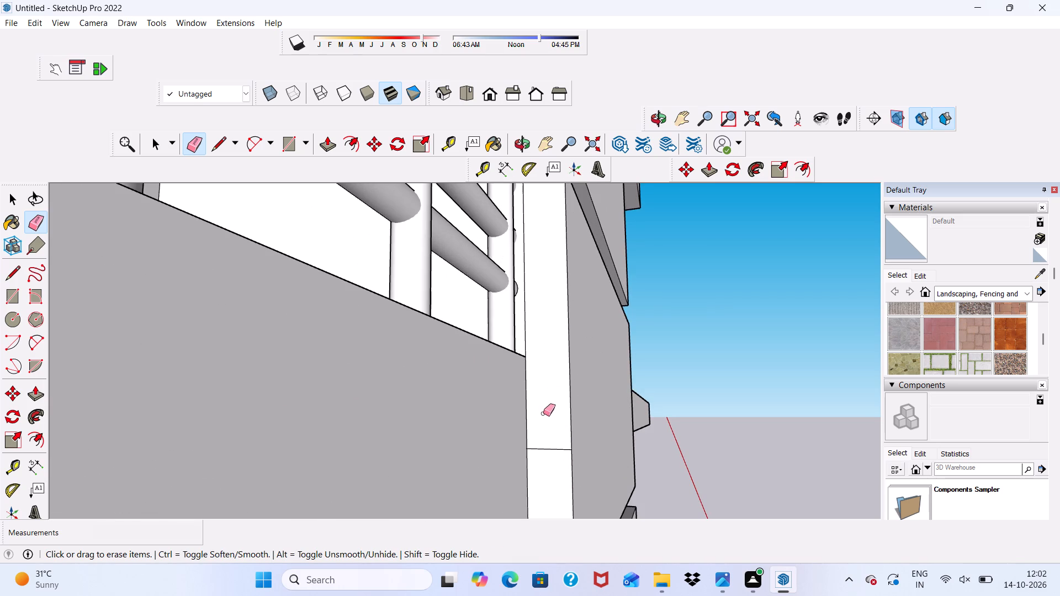
drag(543, 421, 545, 449)
scroll(520, 310, down, 13)
scroll(527, 472, up, 5)
scroll(528, 253, up, 3)
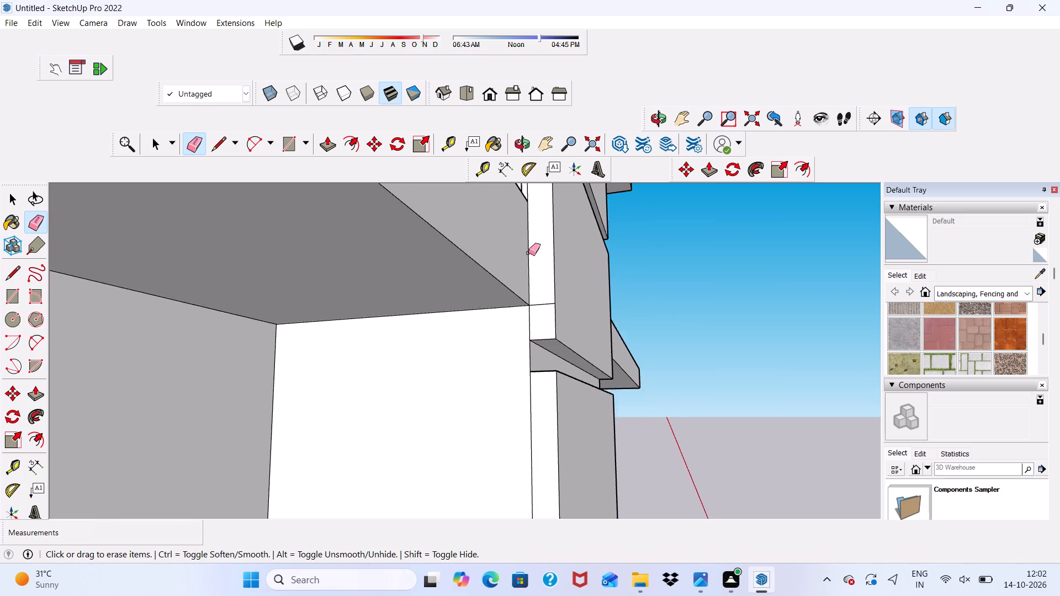
scroll(528, 253, up, 2)
drag(543, 319, 545, 334)
scroll(533, 246, down, 13)
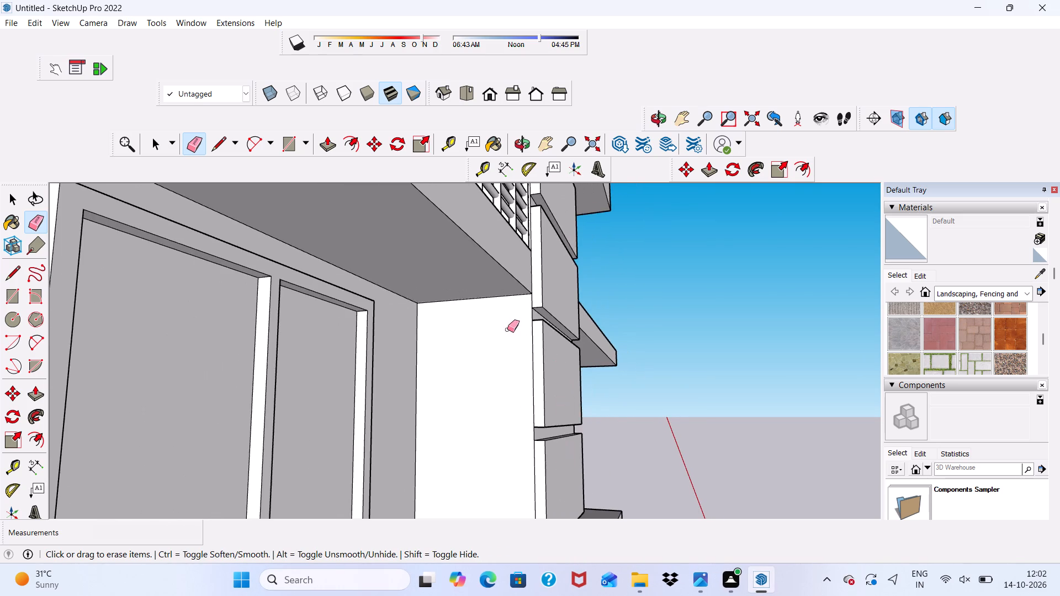
Erase the leftover lines across the panel side face beside the slab of the next railed balcony down.
scroll(507, 329, down, 12)
scroll(539, 461, up, 12)
scroll(515, 392, down, 6)
scroll(513, 566, up, 9)
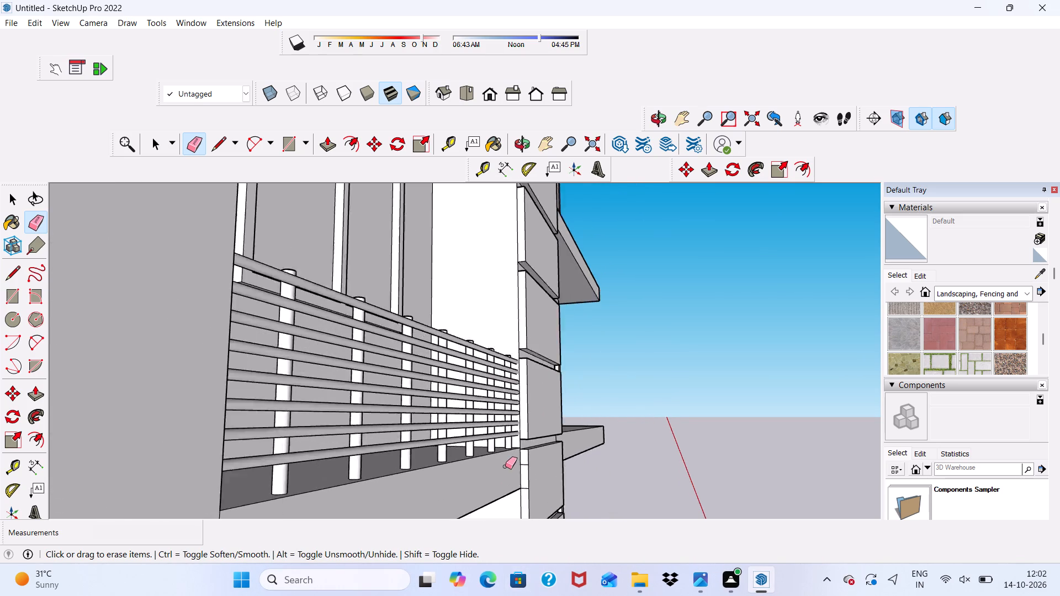
scroll(505, 466, up, 15)
drag(534, 460, 534, 486)
scroll(518, 406, down, 11)
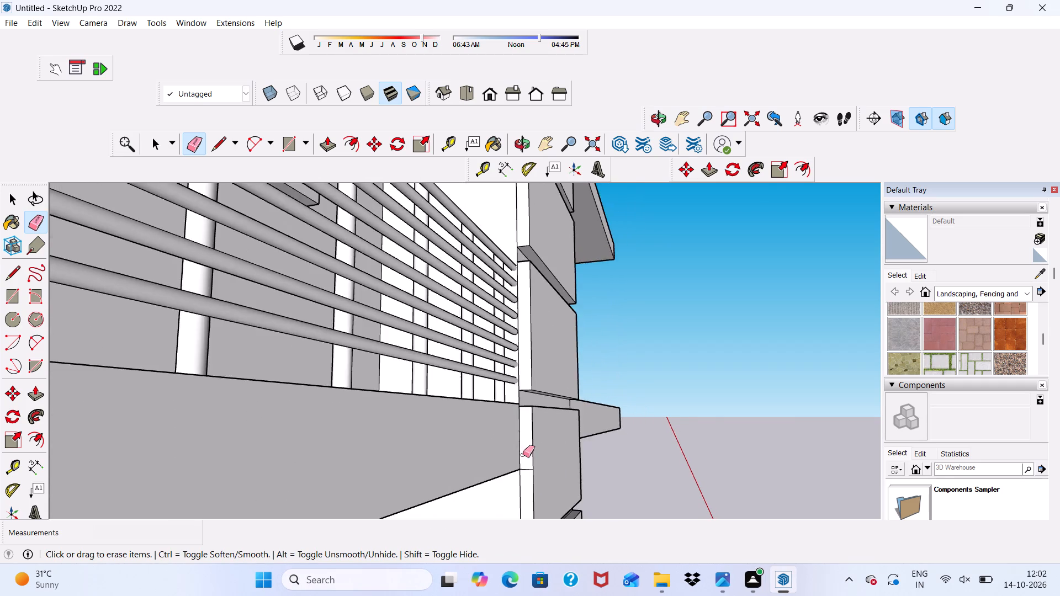
scroll(523, 455, down, 1)
scroll(524, 467, up, 6)
drag(525, 462, 524, 475)
scroll(529, 336, down, 9)
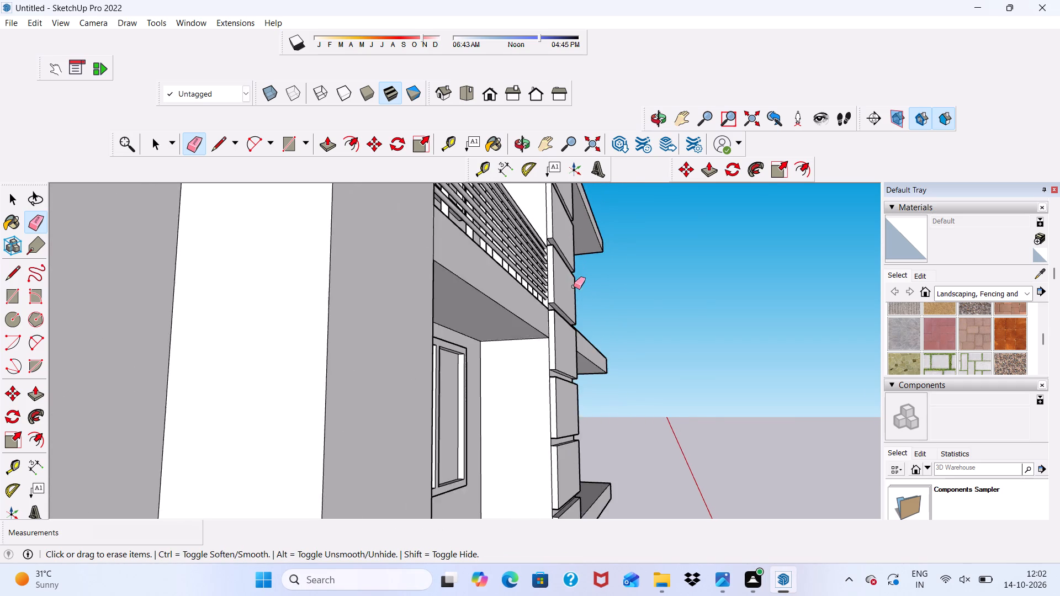
Erase the leftover lines crossing the panel side face at the slab of the following railed balcony down.
scroll(574, 286, down, 7)
scroll(547, 444, up, 4)
scroll(576, 491, up, 17)
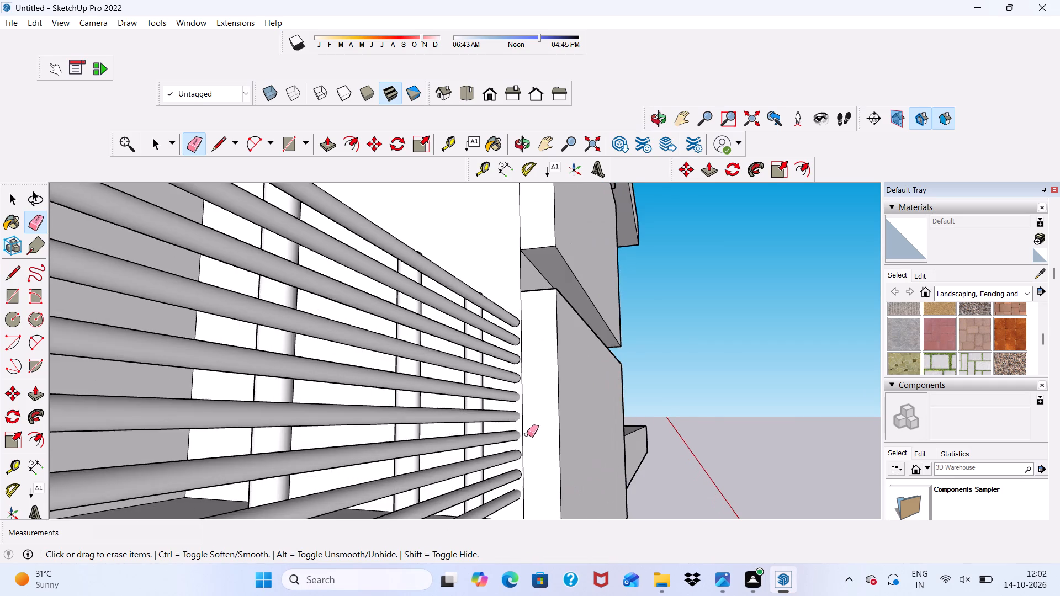
scroll(515, 345, down, 11)
scroll(521, 468, up, 5)
scroll(524, 384, up, 5)
drag(527, 349, 518, 385)
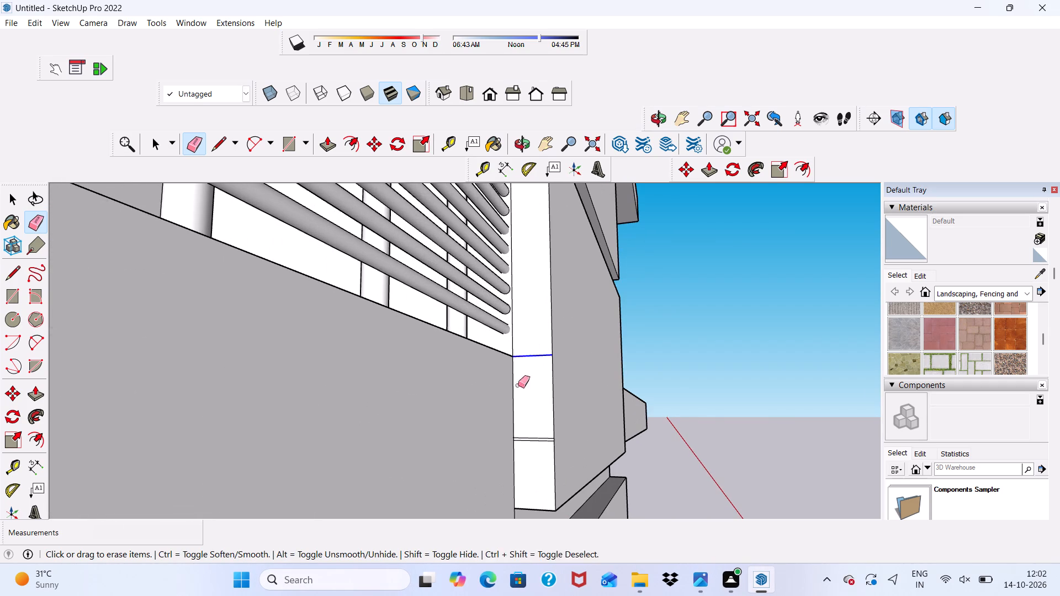
drag(518, 385, 517, 390)
click(527, 442)
click(529, 436)
drag(530, 434, 531, 447)
scroll(523, 377, down, 6)
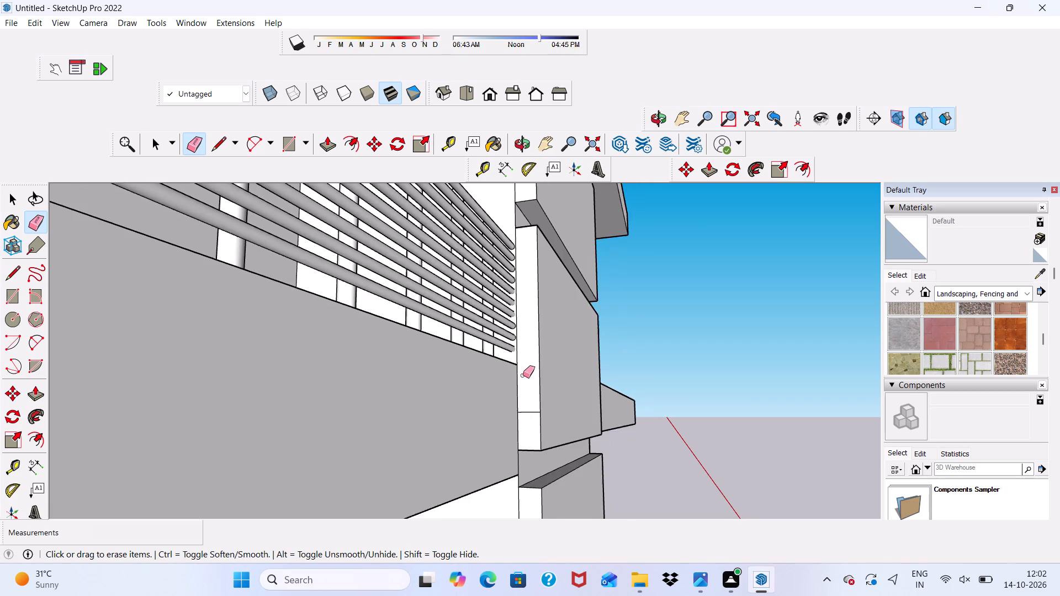
scroll(523, 395, up, 5)
click(523, 422)
scroll(507, 344, down, 13)
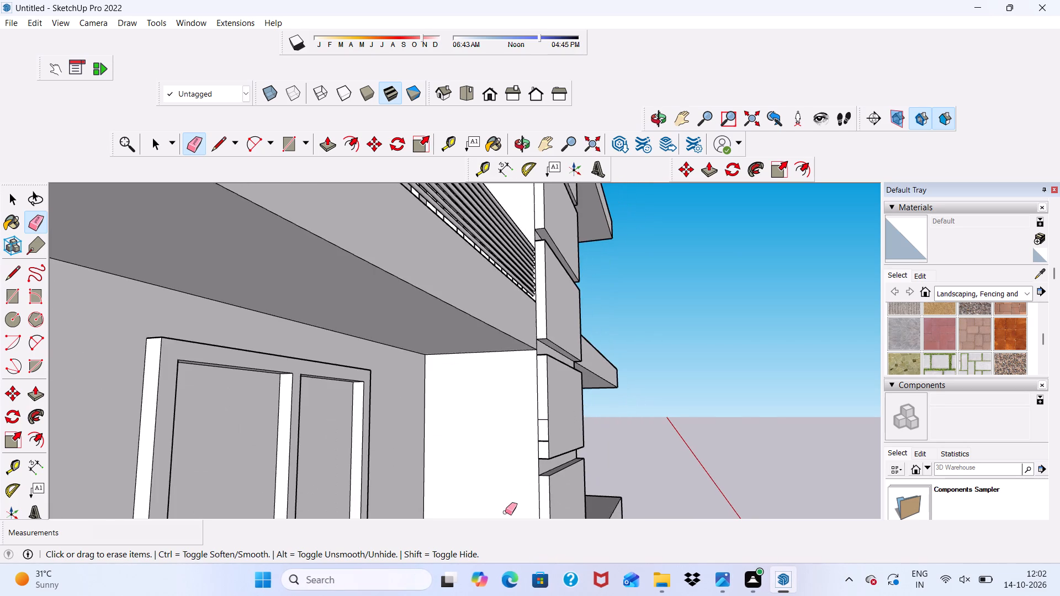
Erase the remaining leftover lines across the side faces of the lowest raised panels, down to the lowest railing.
scroll(505, 512, up, 5)
scroll(555, 378, up, 6)
drag(573, 350, 574, 356)
drag(574, 358, 576, 364)
drag(576, 413, 576, 427)
scroll(563, 308, down, 12)
scroll(565, 475, up, 7)
scroll(568, 422, up, 5)
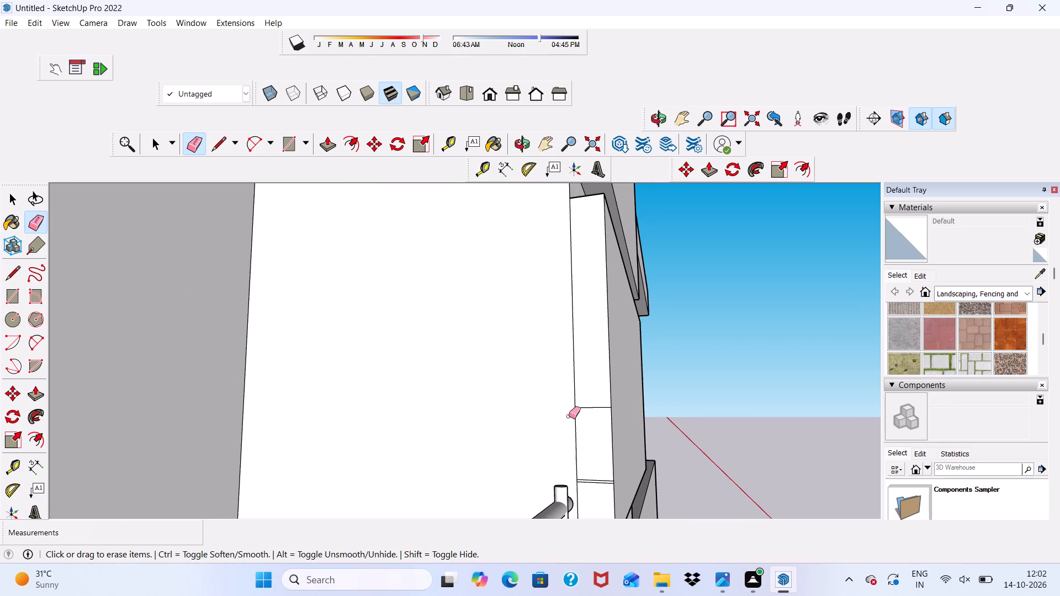
click(580, 407)
drag(595, 471, 600, 488)
scroll(567, 332, down, 7)
scroll(559, 443, up, 10)
drag(586, 376, 595, 414)
scroll(572, 297, down, 14)
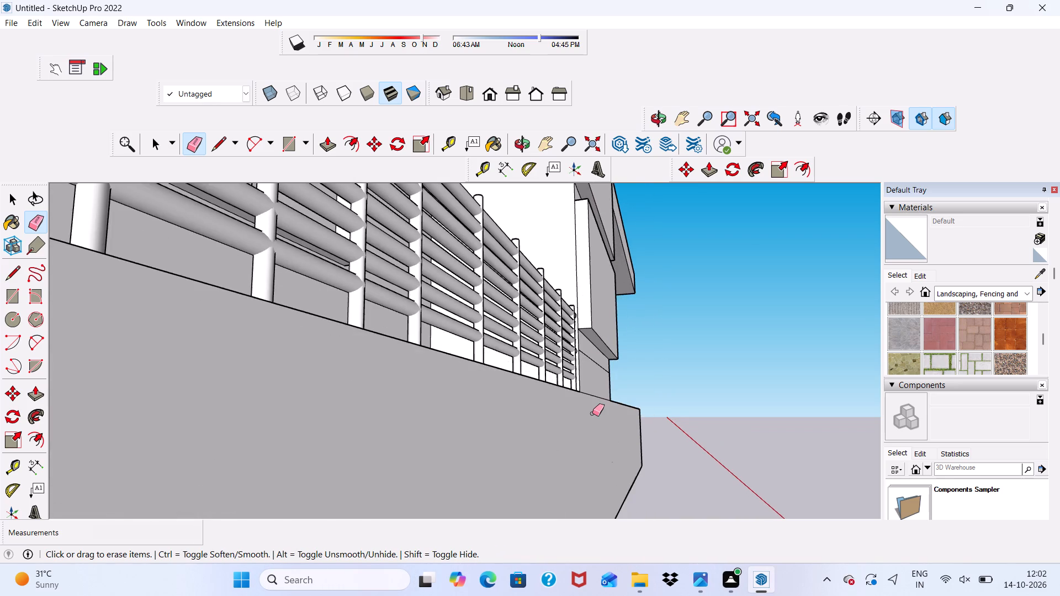
middle_drag(592, 413, 347, 508)
drag(486, 451, 500, 451)
key(space)
Examine the panelled wall strip and the whole facade from several angles for remaining stray edges.
scroll(497, 469, down, 3)
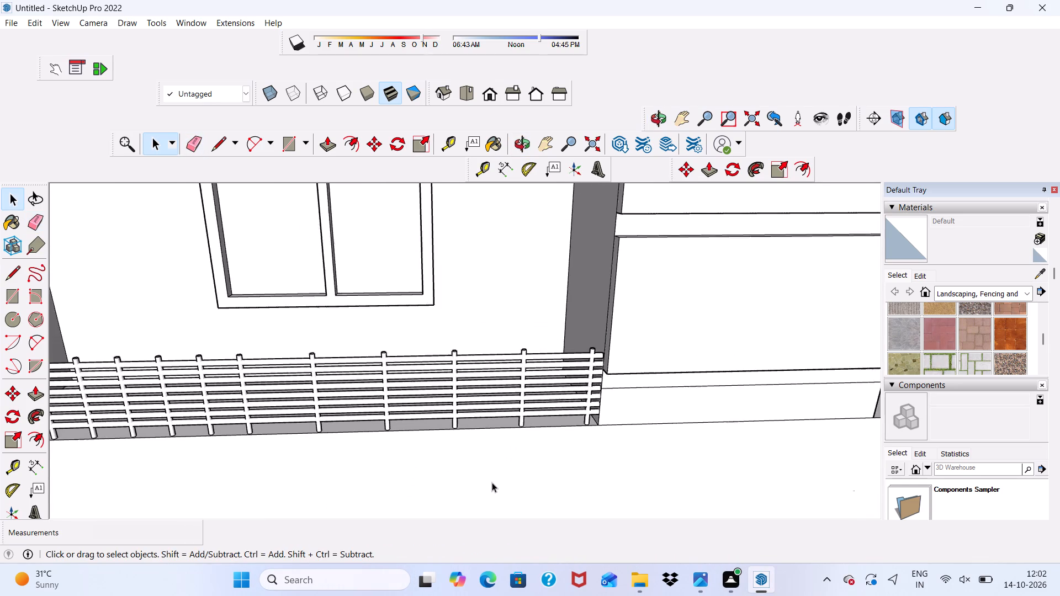
scroll(492, 482, down, 6)
scroll(569, 475, down, 1)
scroll(587, 439, up, 4)
key(space)
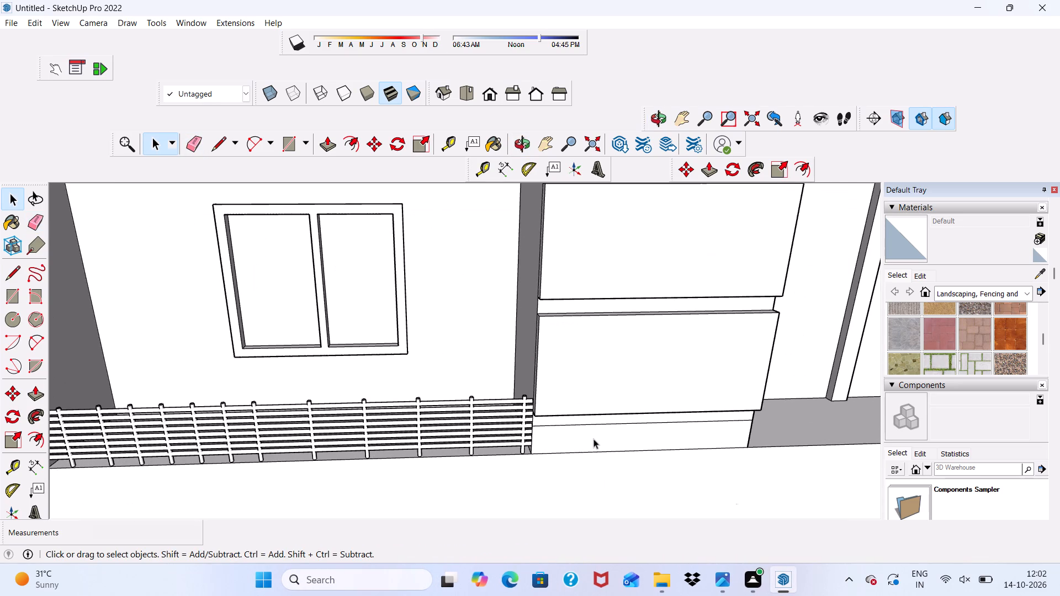
scroll(592, 443, down, 6)
middle_drag(602, 462, 729, 408)
scroll(394, 425, down, 2)
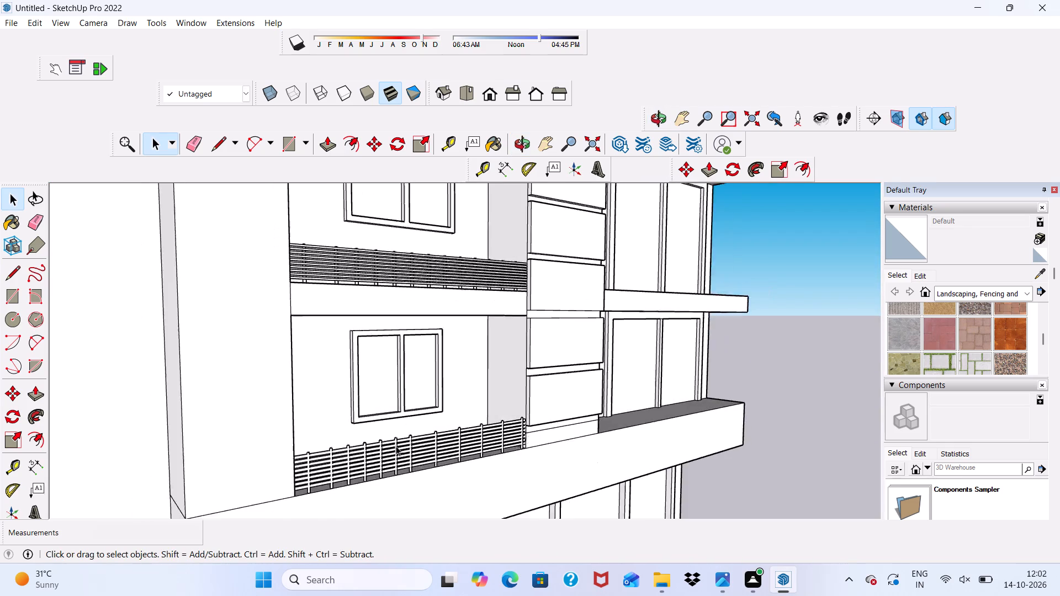
scroll(396, 446, down, 8)
middle_drag(514, 390, 246, 472)
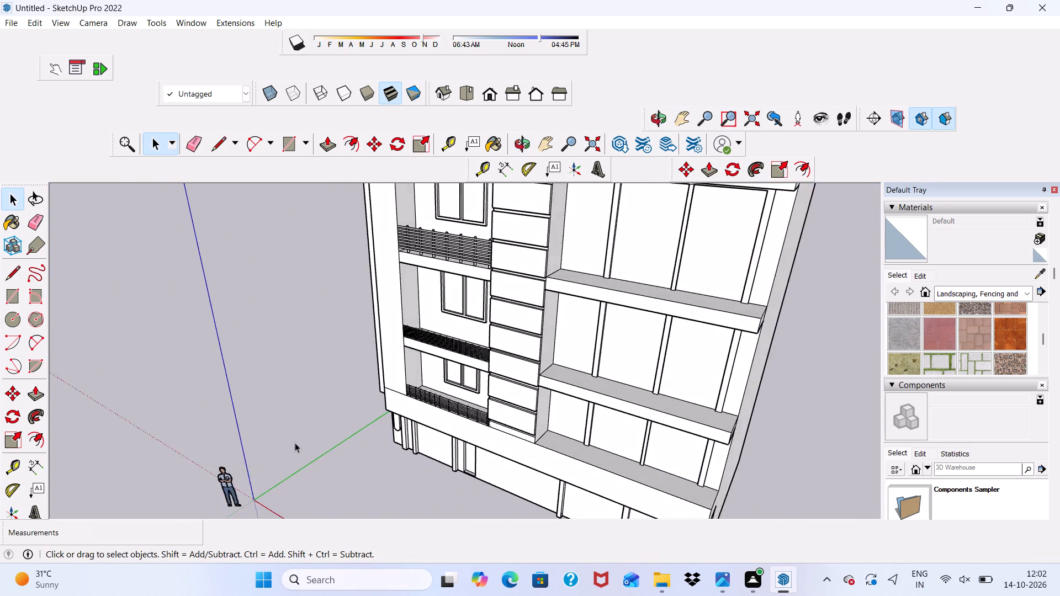
scroll(396, 407, up, 2)
scroll(502, 379, down, 11)
scroll(553, 423, up, 1)
scroll(543, 392, down, 6)
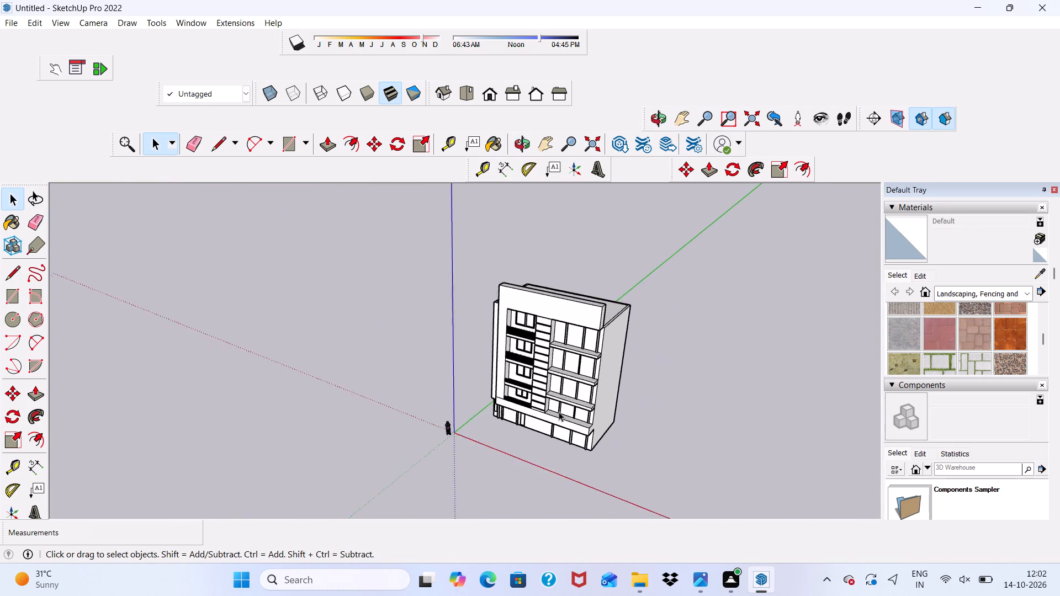
scroll(559, 391, up, 12)
scroll(453, 310, down, 1)
scroll(383, 291, up, 4)
scroll(430, 242, down, 1)
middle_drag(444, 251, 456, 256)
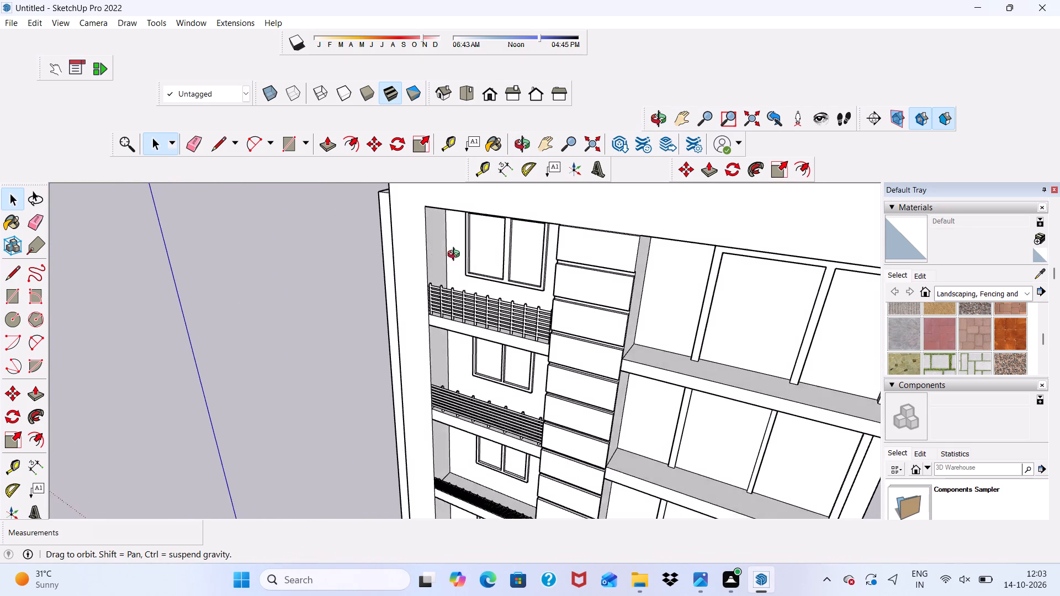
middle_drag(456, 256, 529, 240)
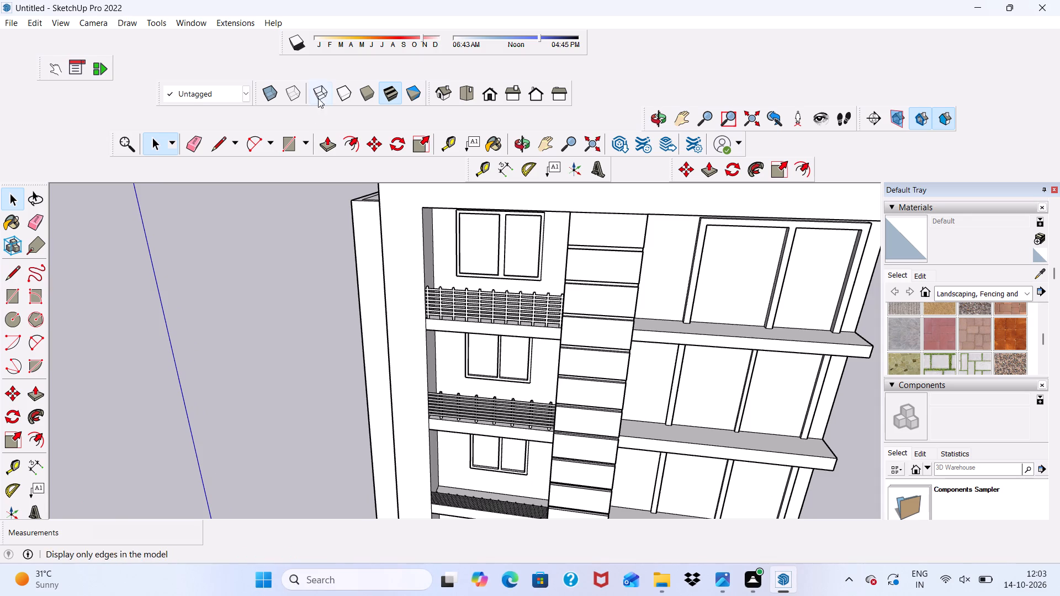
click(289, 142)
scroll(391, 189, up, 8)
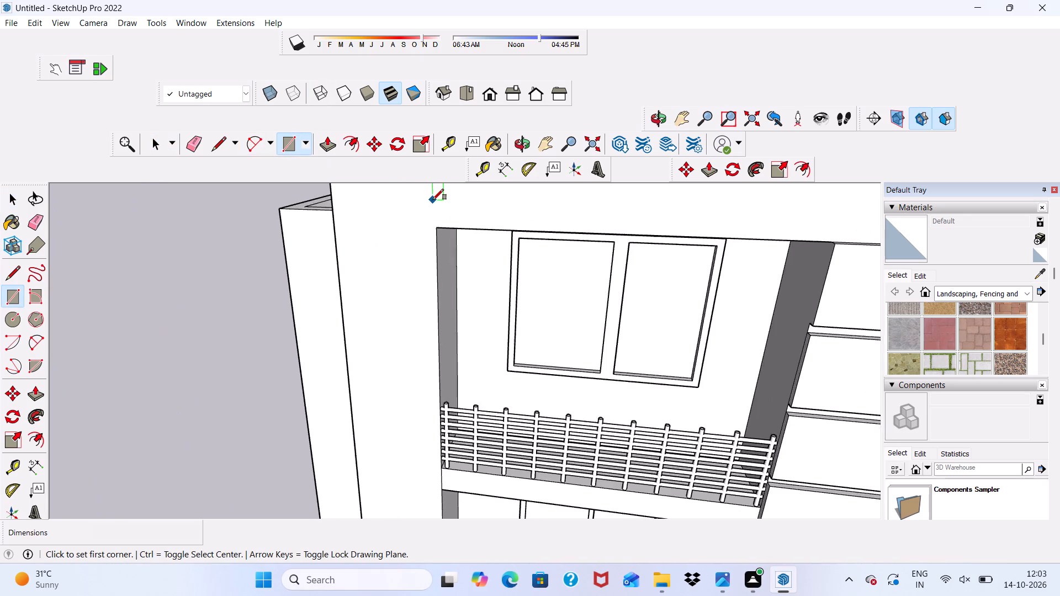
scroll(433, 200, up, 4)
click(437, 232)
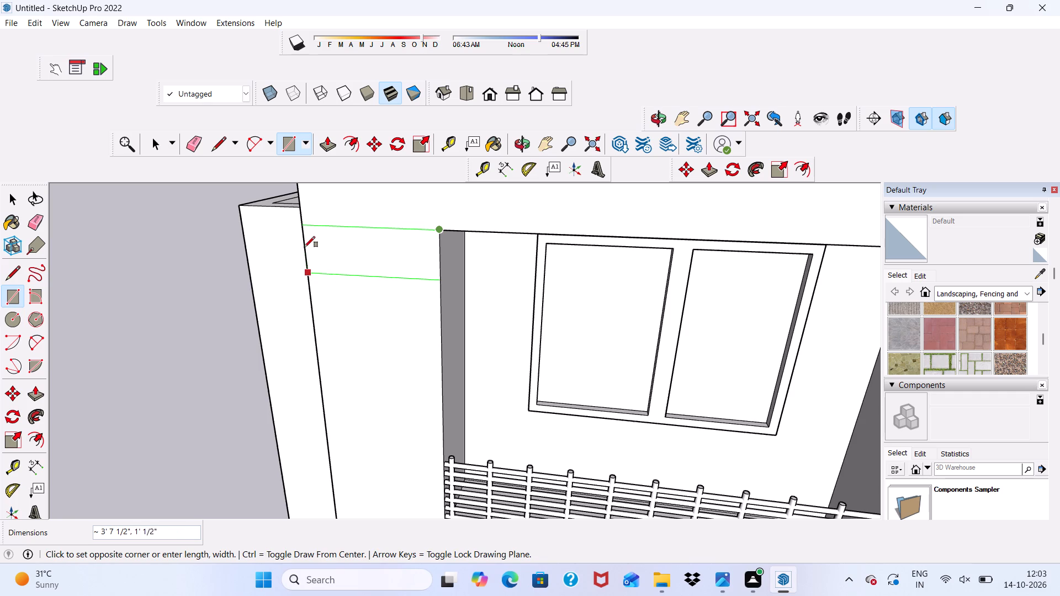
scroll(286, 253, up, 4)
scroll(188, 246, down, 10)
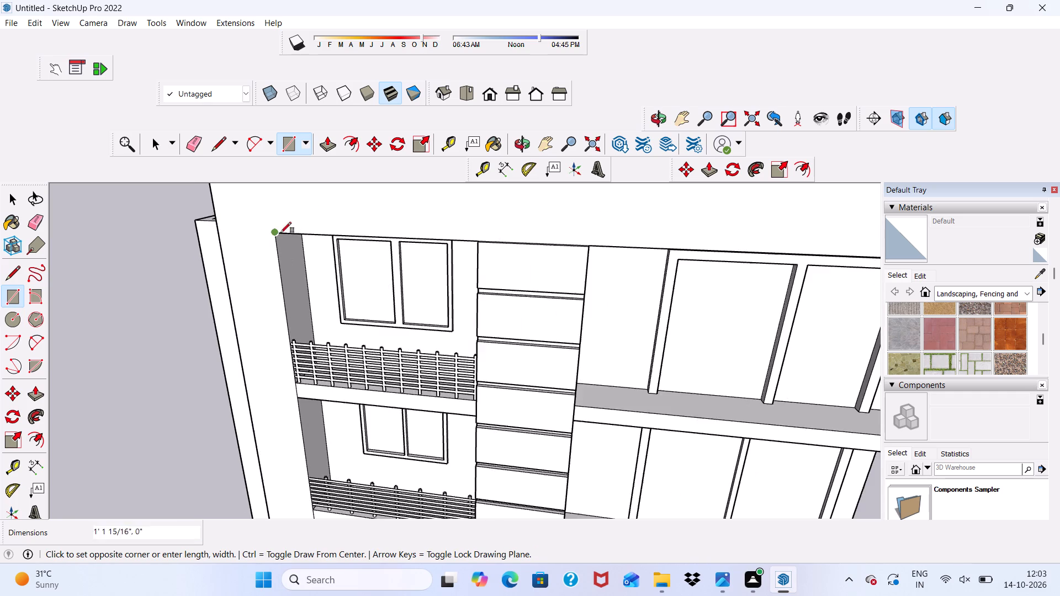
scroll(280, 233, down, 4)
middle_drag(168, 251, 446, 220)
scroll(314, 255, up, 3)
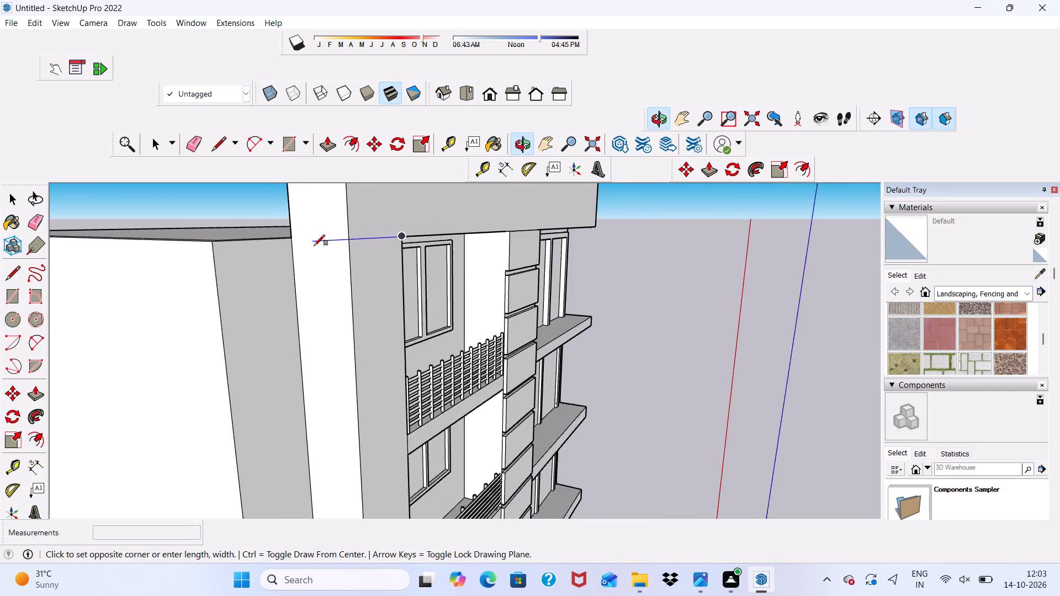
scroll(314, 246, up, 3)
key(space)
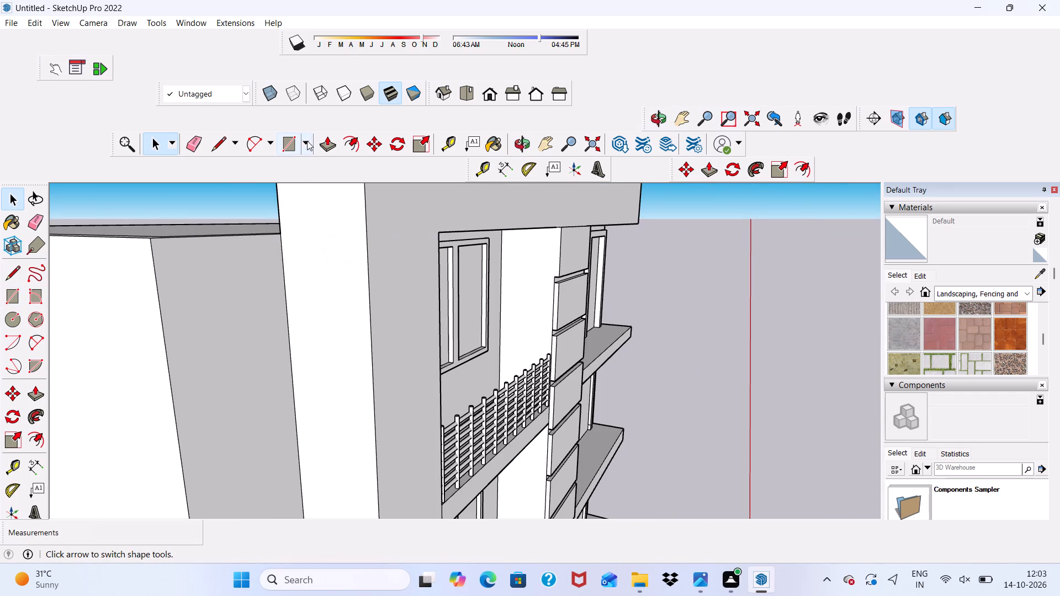
Draw a rectangle about 3' 9" by 1' 6 9/16" across the top of the recessed wall beside the projecting facade frame.
click(289, 136)
scroll(277, 258, up, 3)
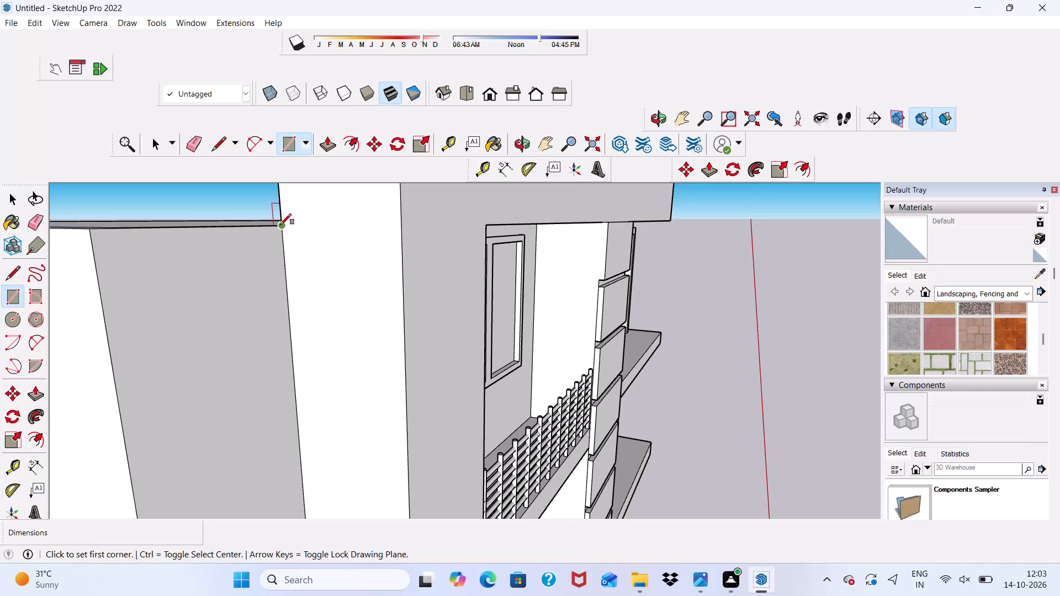
click(280, 225)
scroll(63, 271, down, 3)
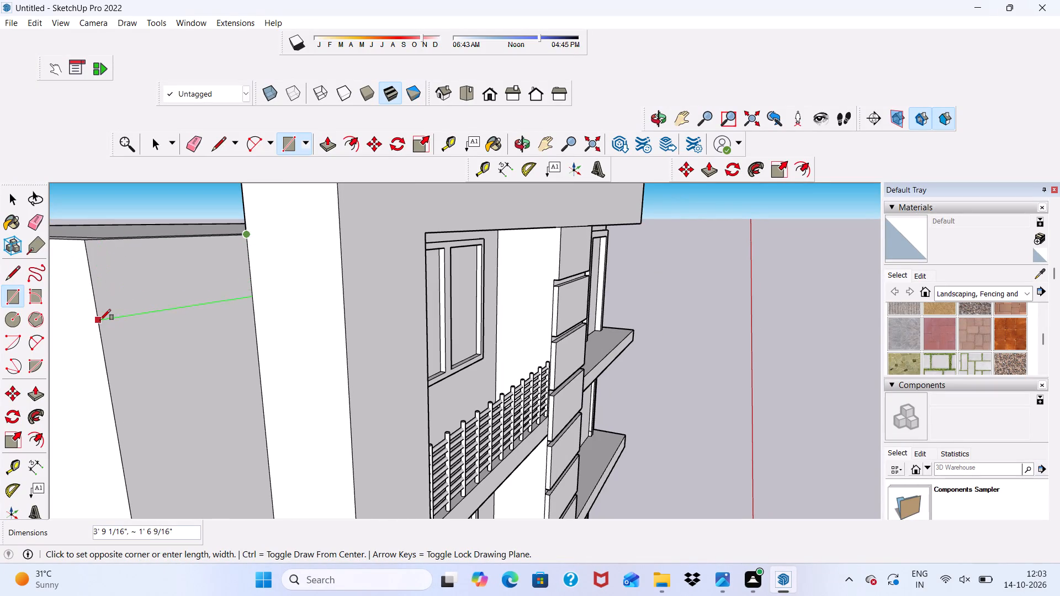
click(100, 315)
scroll(131, 258, down, 6)
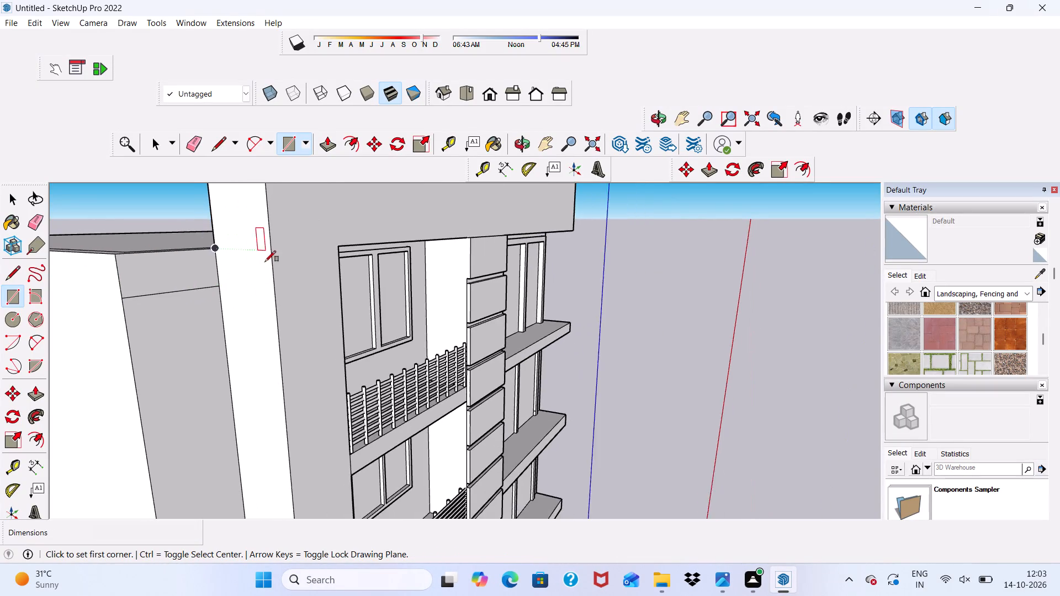
Copy the top rectangle on the recessed wall down by about 1' 9 7/16" and repeat it as 15 copies.
scroll(265, 262, down, 2)
middle_drag(255, 314, 178, 318)
key(space)
double_click(154, 265)
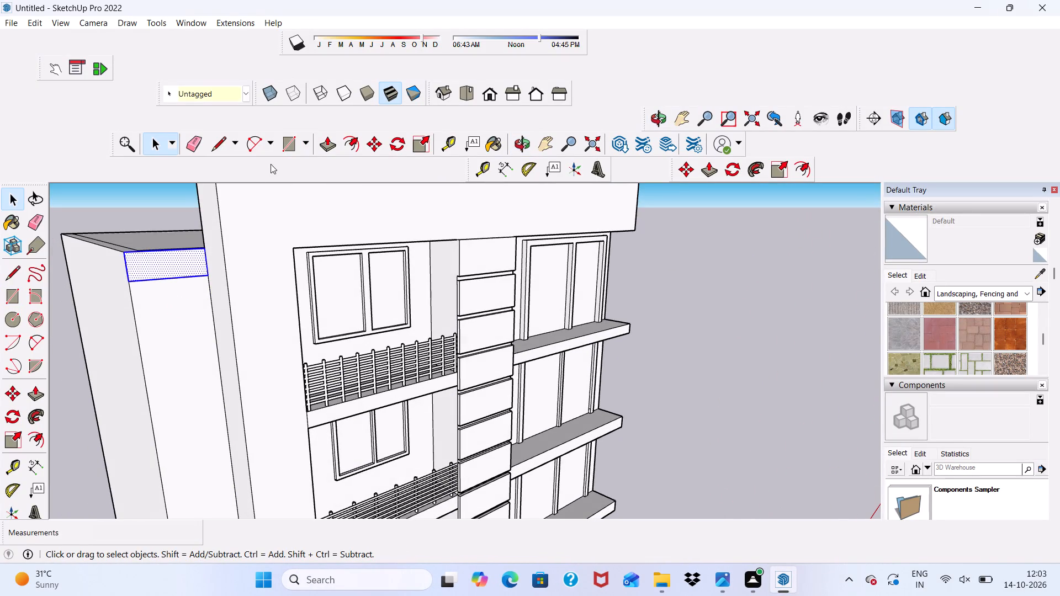
click(370, 137)
click(177, 270)
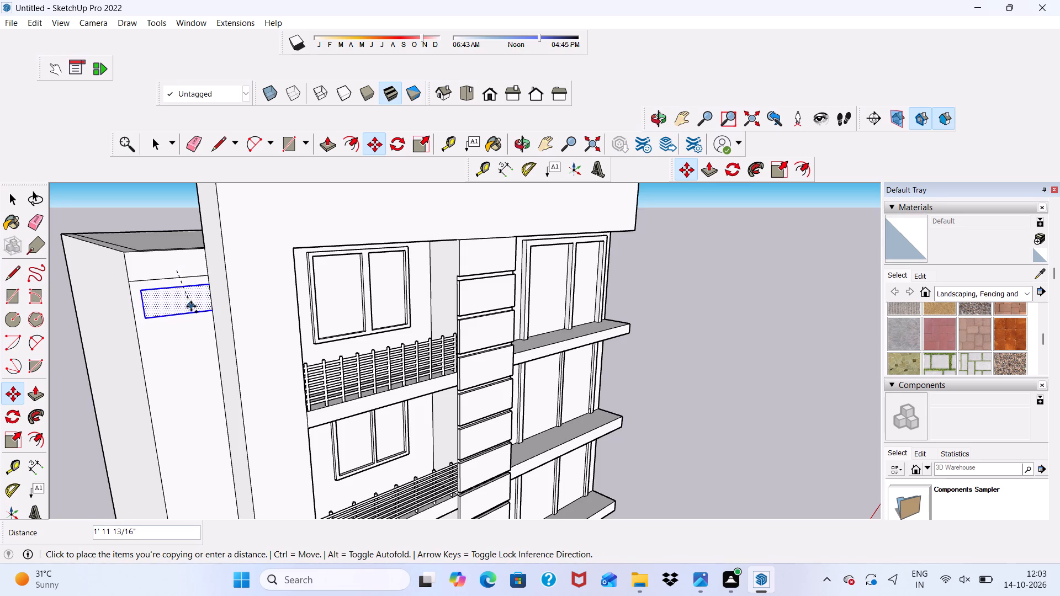
scroll(186, 308, up, 2)
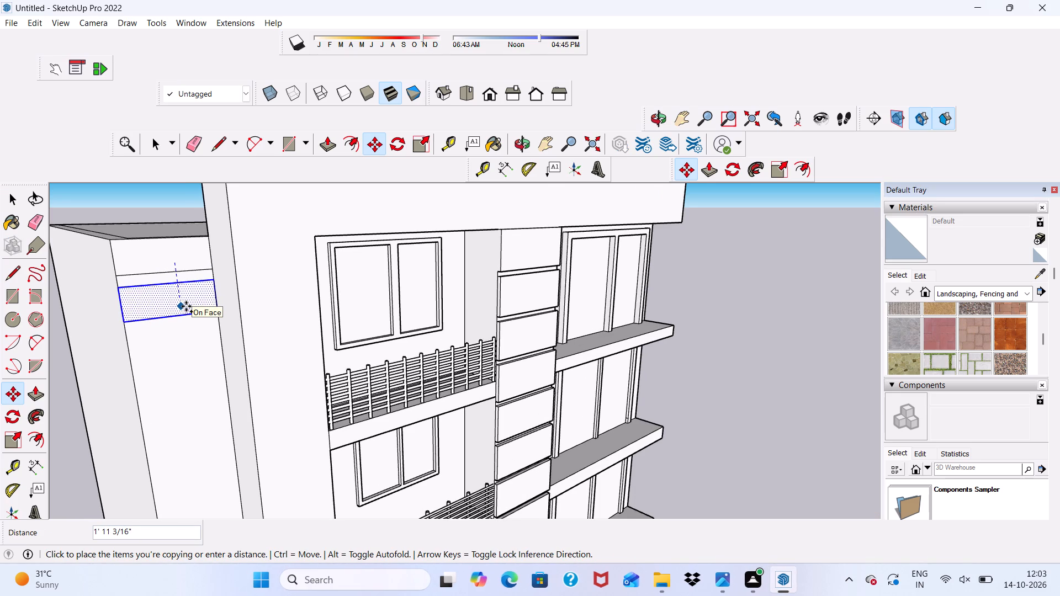
click(187, 303)
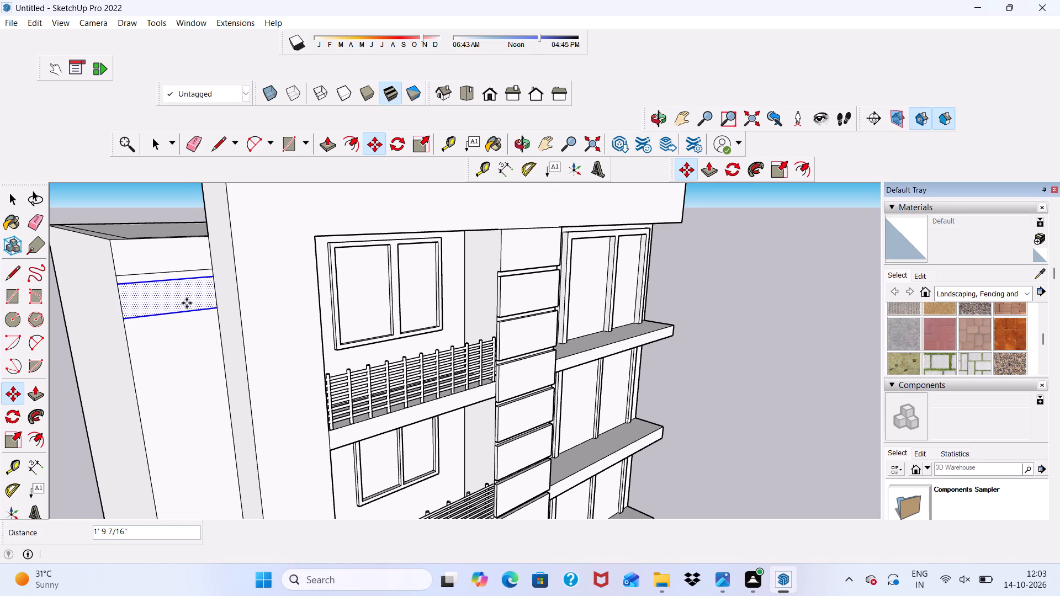
key(shift+asterisk)
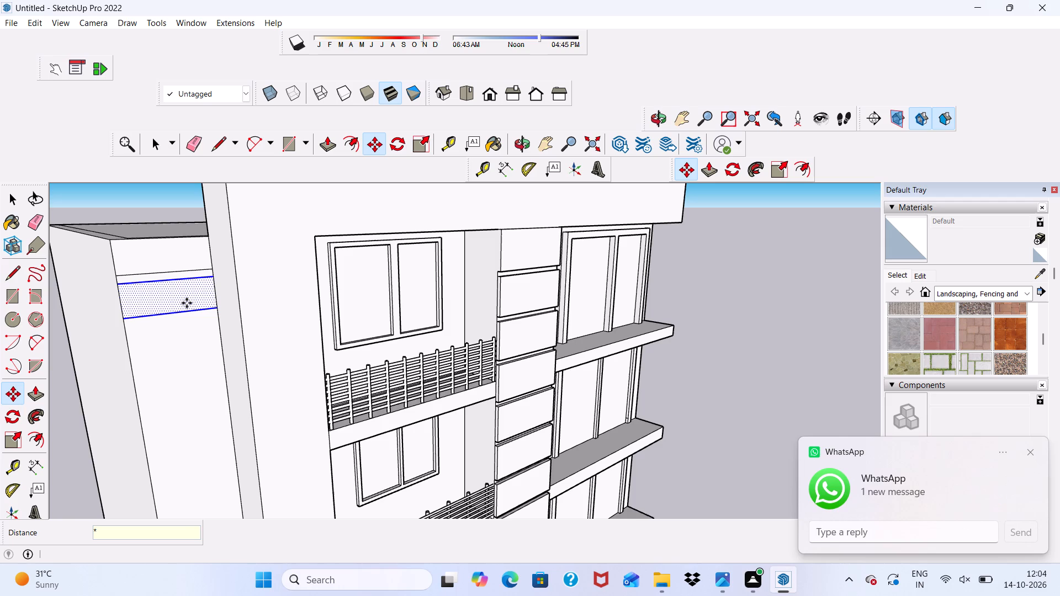
text(15)
key(Return)
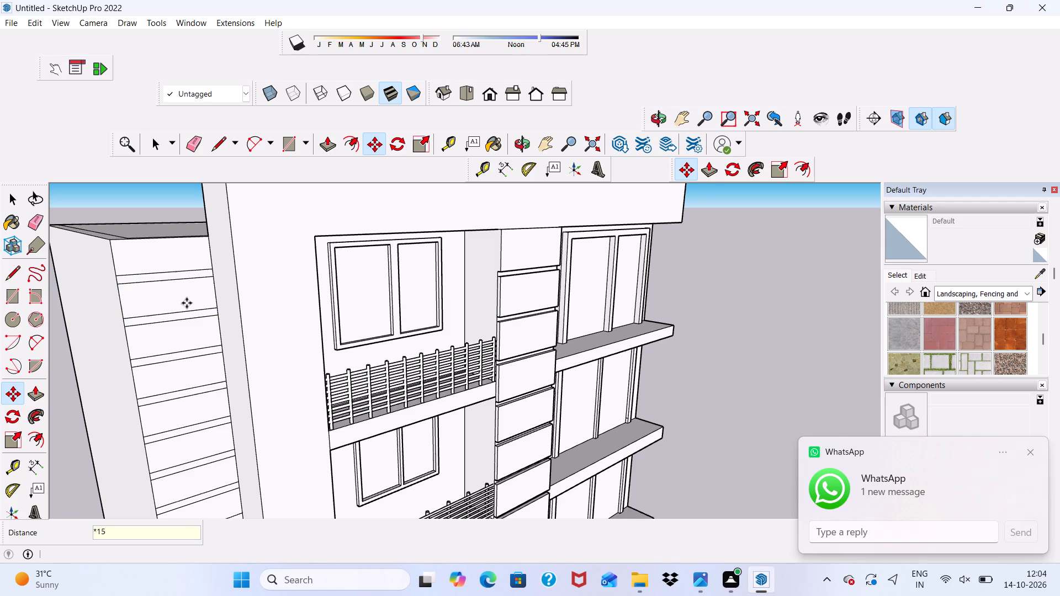
Copy the lowest rectangle of the strip down by about 1' 10 3/8" and repeat it as 10 copies.
scroll(192, 304, down, 8)
scroll(163, 249, down, 11)
scroll(219, 367, up, 5)
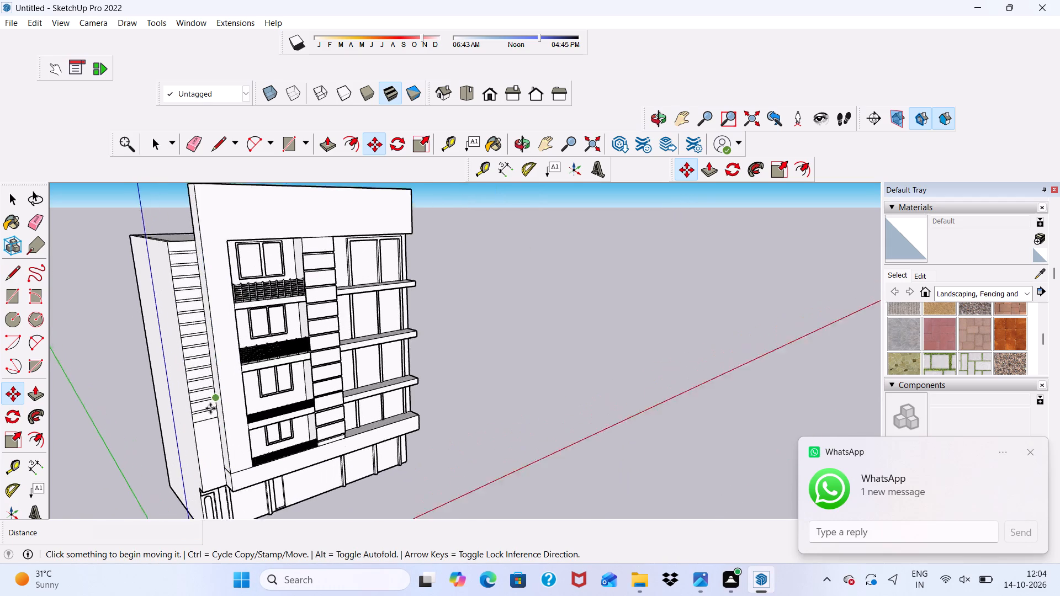
scroll(204, 427, up, 13)
click(202, 406)
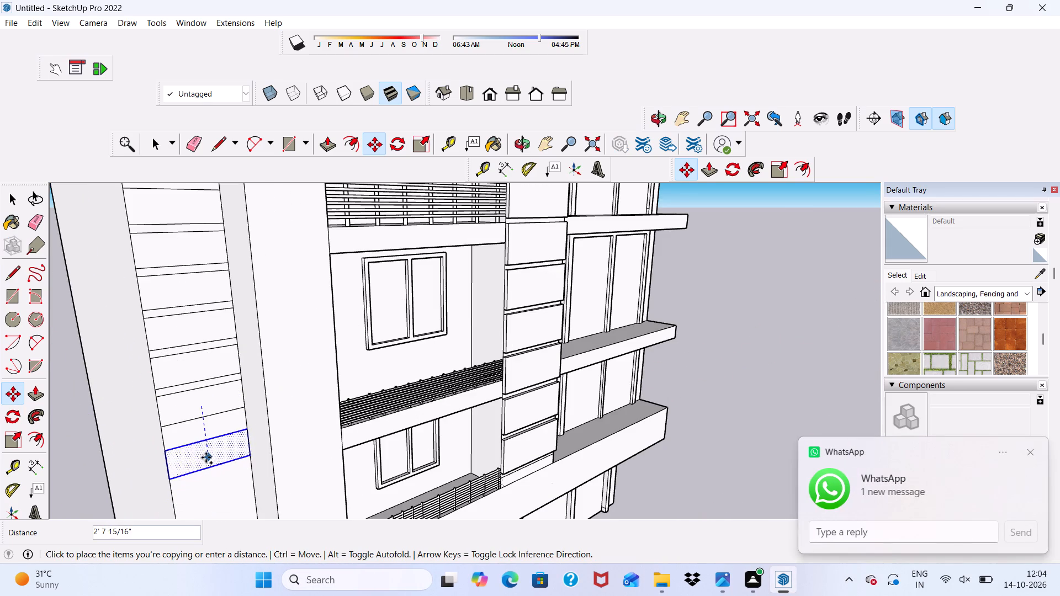
click(206, 443)
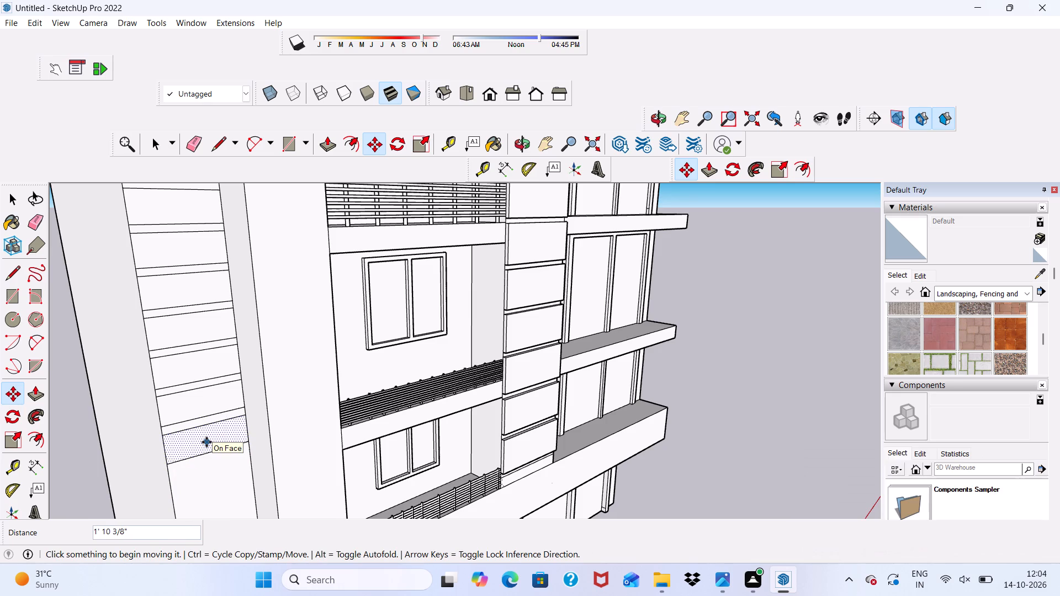
key(shift+asterisk)
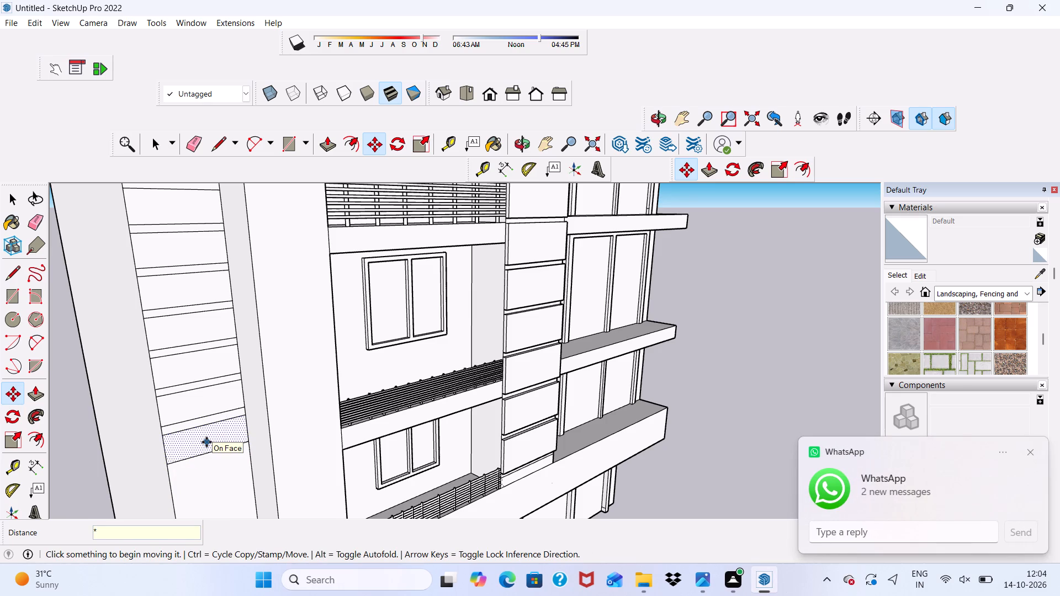
text(10)
key(Return)
Examine the lower end of the rectangle strip around the ground-floor entrance from the front and side.
scroll(218, 465, down, 2)
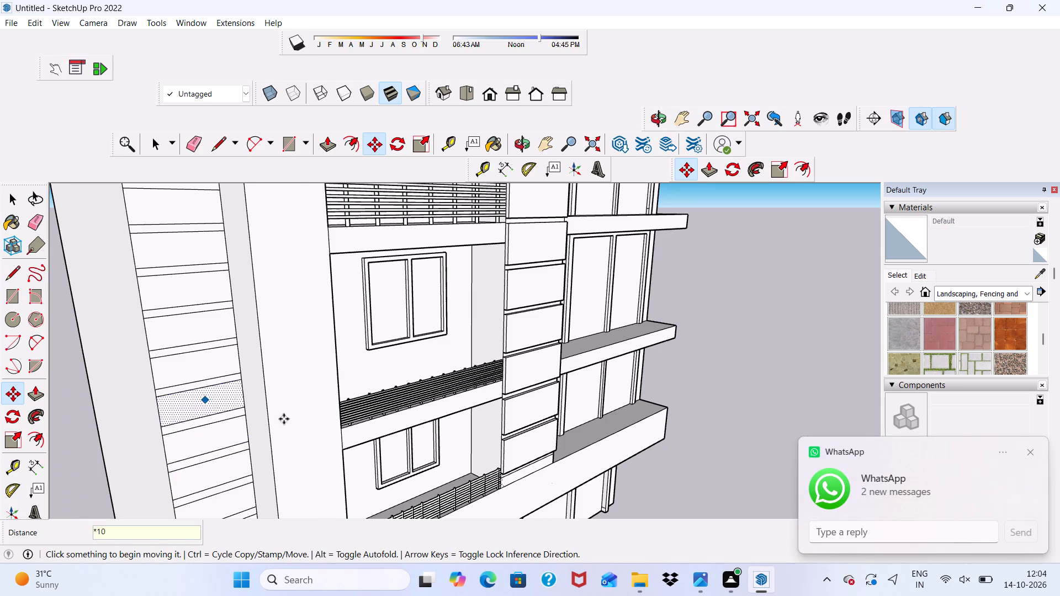
scroll(284, 419, down, 12)
middle_drag(251, 381, 208, 313)
scroll(211, 346, up, 6)
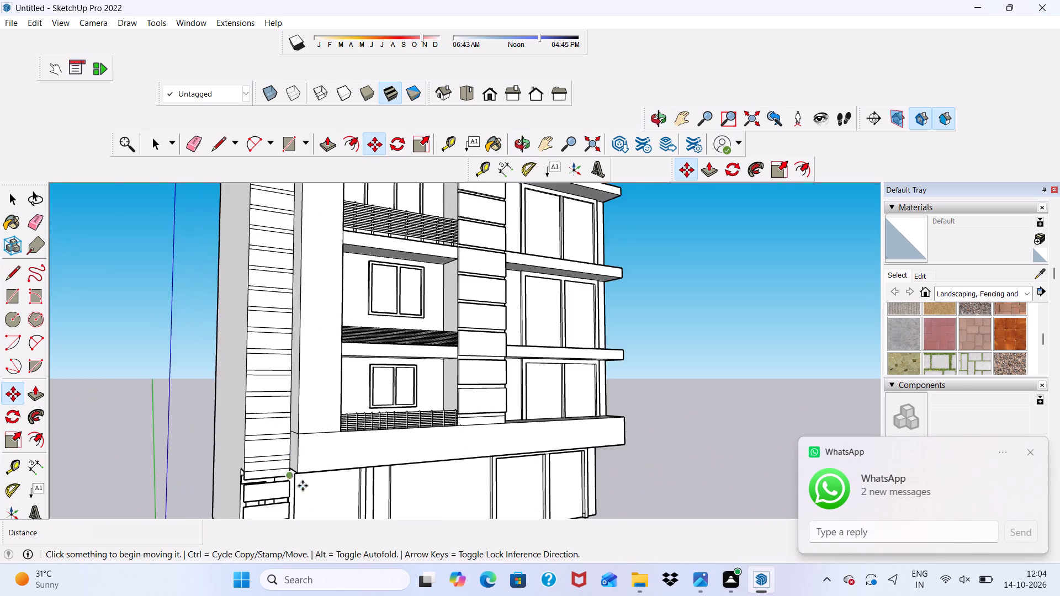
scroll(304, 486, up, 3)
scroll(214, 288, up, 4)
scroll(183, 227, down, 5)
middle_drag(185, 256, 364, 228)
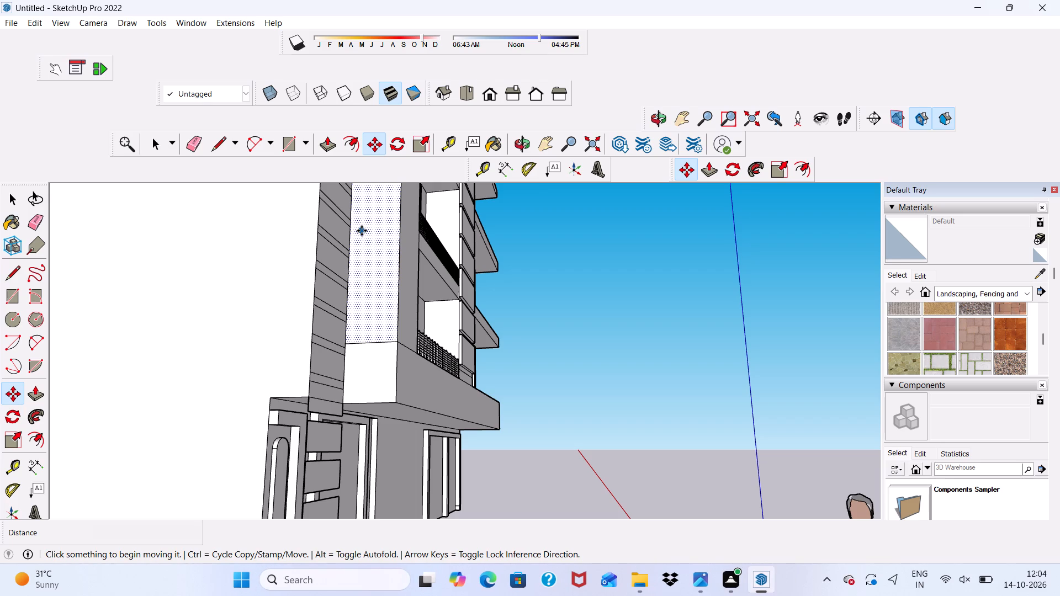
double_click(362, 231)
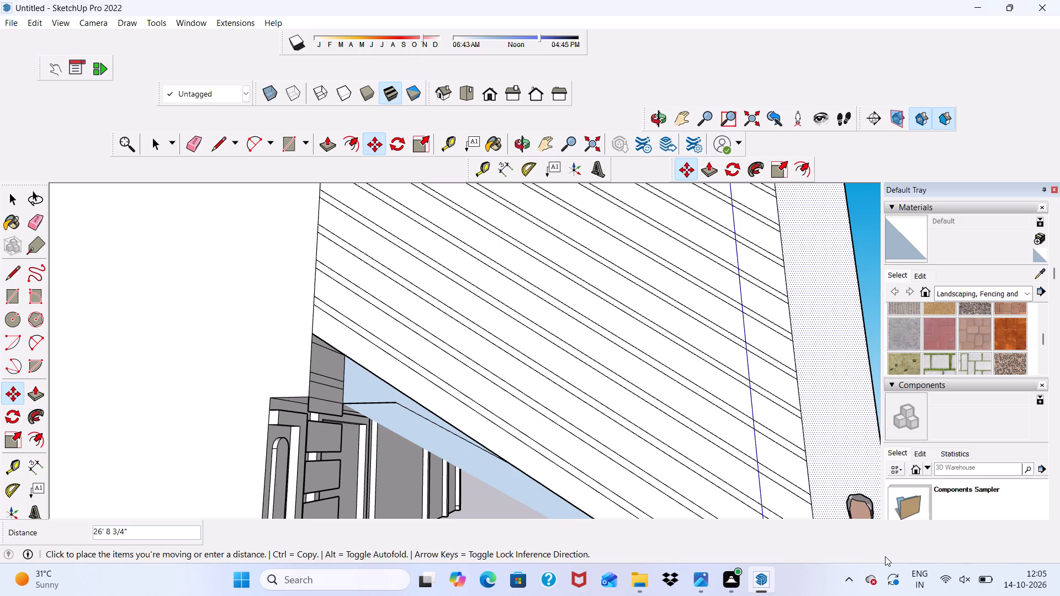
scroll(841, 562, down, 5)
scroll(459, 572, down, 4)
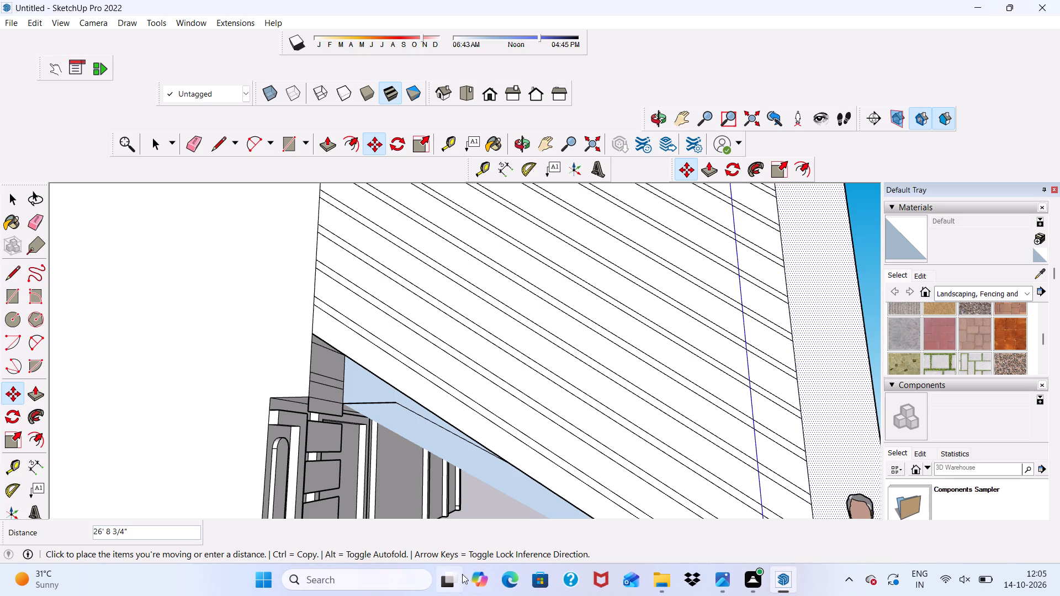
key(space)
Examine from several angles where the copied rectangles run past the bottom of the recessed wall.
scroll(277, 454, down, 4)
scroll(373, 389, down, 5)
middle_drag(421, 415, 236, 487)
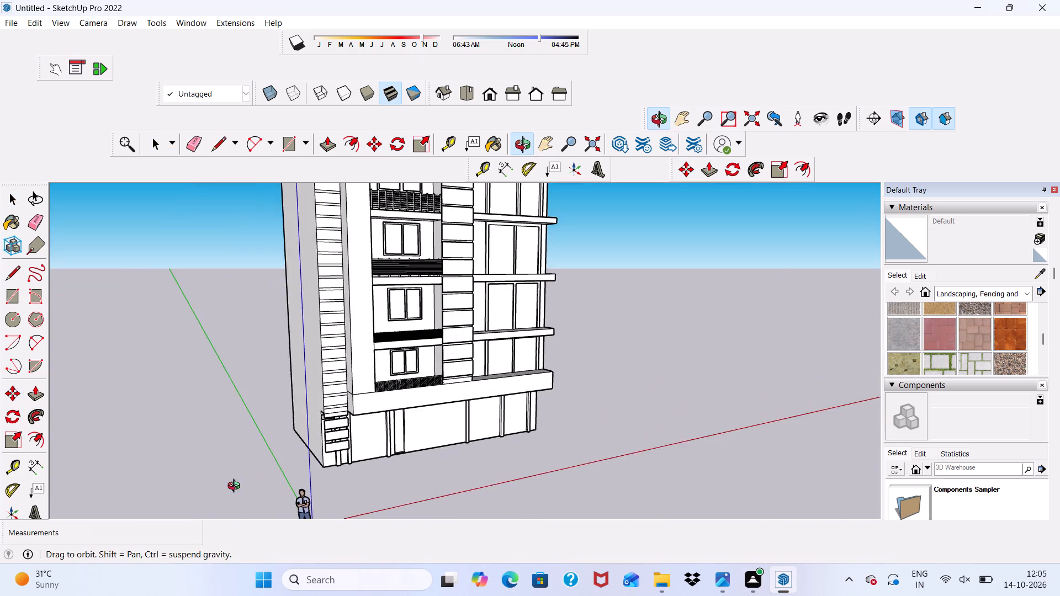
middle_drag(236, 487, 234, 472)
scroll(290, 342, up, 5)
scroll(341, 402, up, 4)
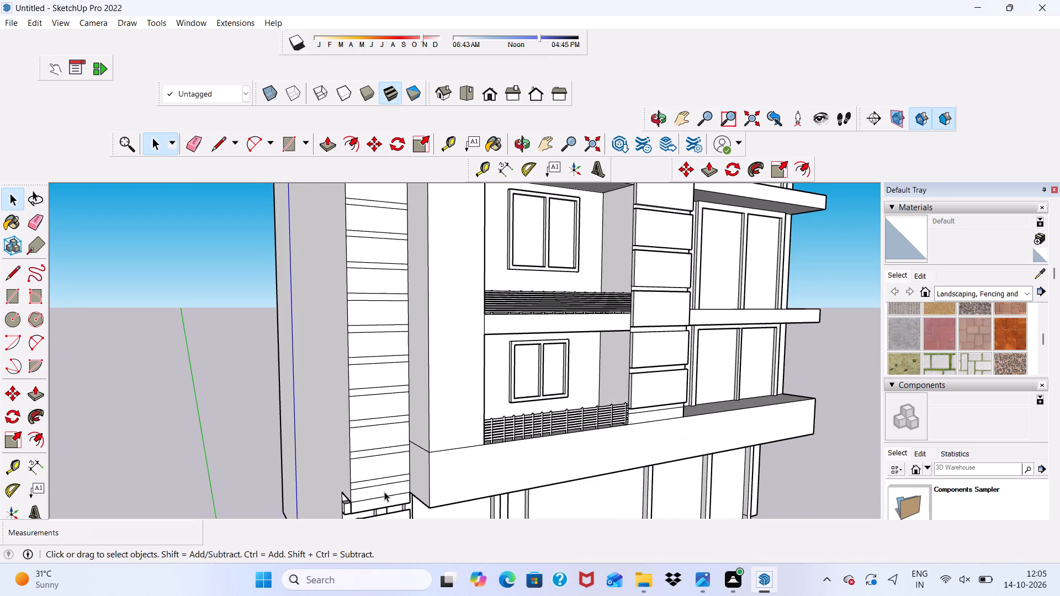
scroll(387, 458, up, 5)
scroll(395, 370, down, 7)
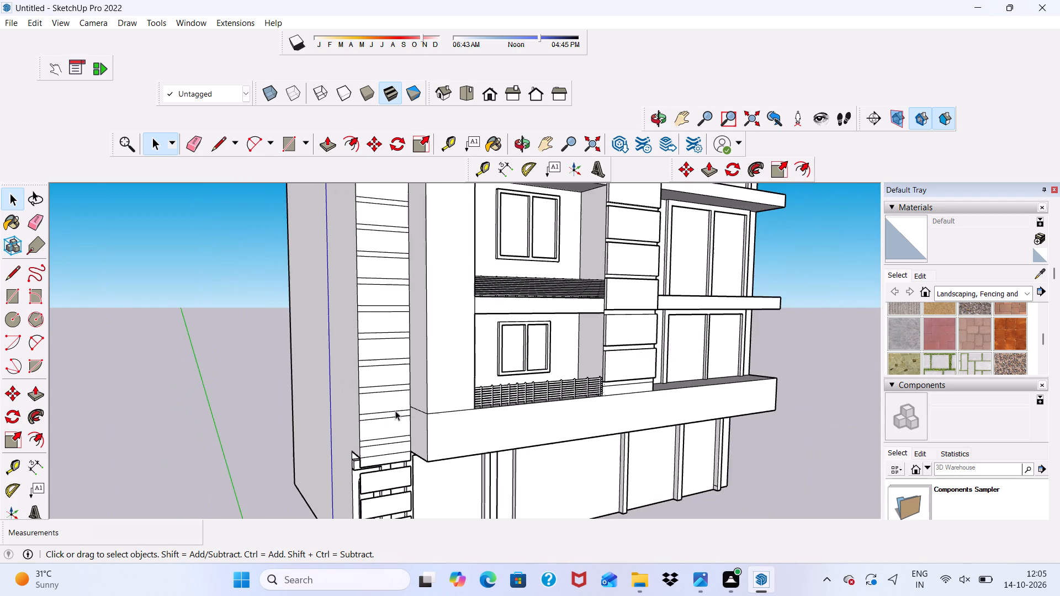
middle_drag(379, 457, 490, 398)
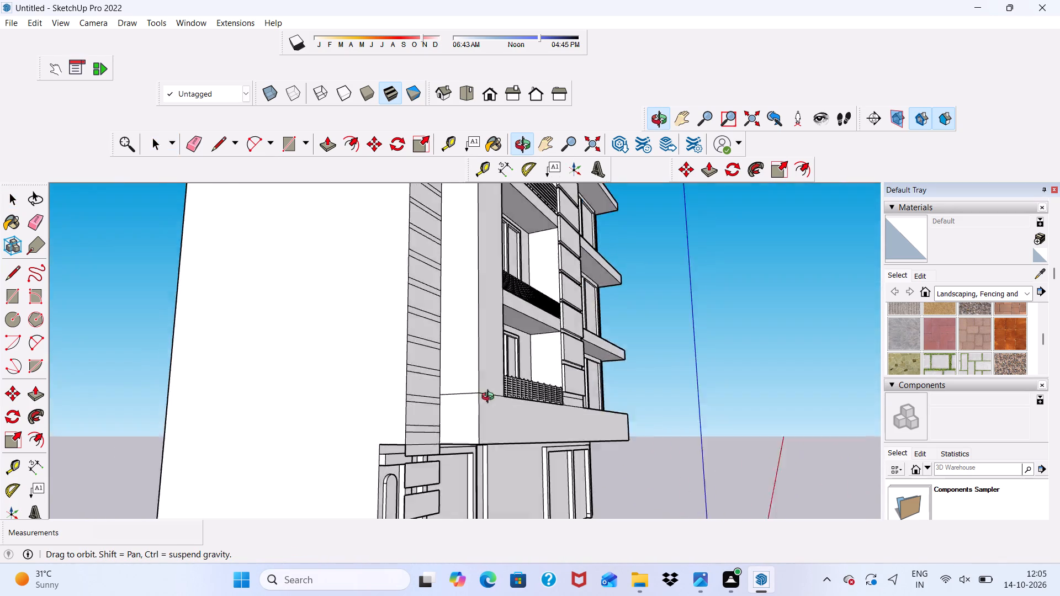
middle_drag(490, 398, 364, 424)
Erase the side and bottom edges of the rectangle that overhangs the bottom of the recessed wall.
click(193, 143)
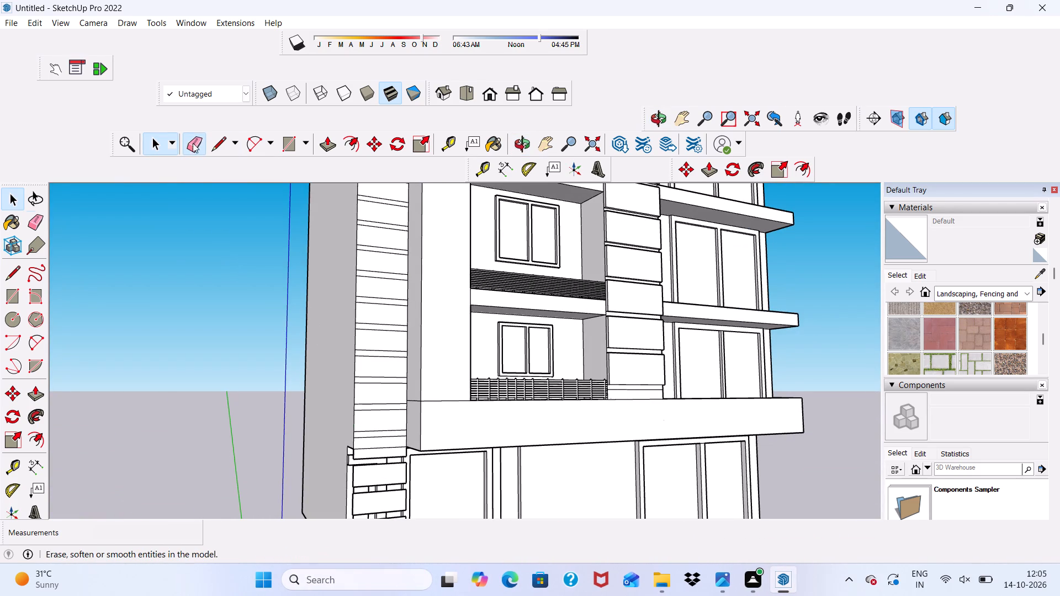
scroll(303, 232, down, 5)
scroll(375, 356, up, 18)
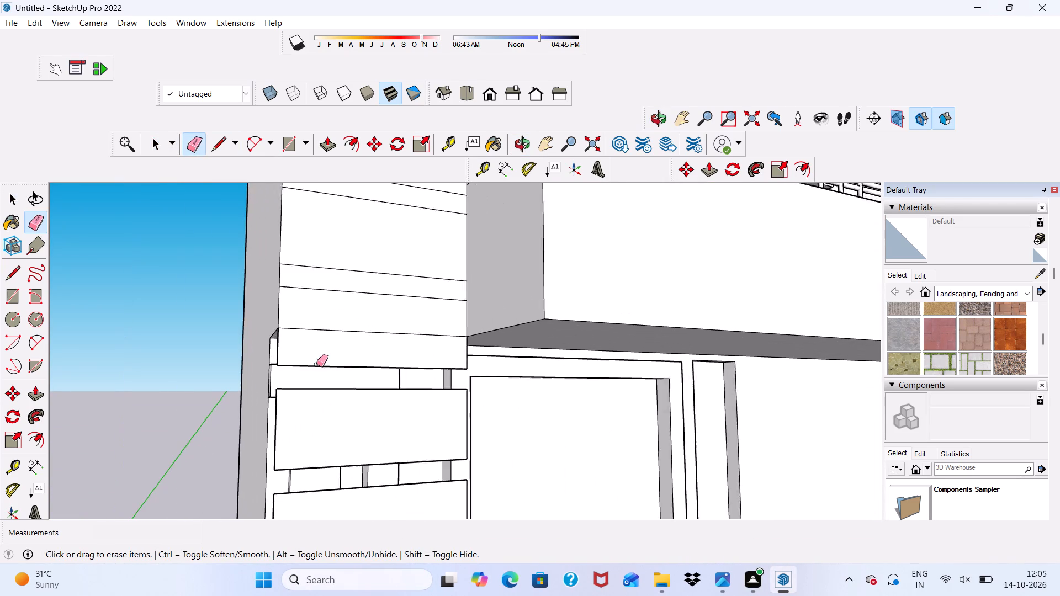
scroll(316, 364, up, 1)
middle_drag(290, 363, 430, 357)
scroll(428, 354, up, 5)
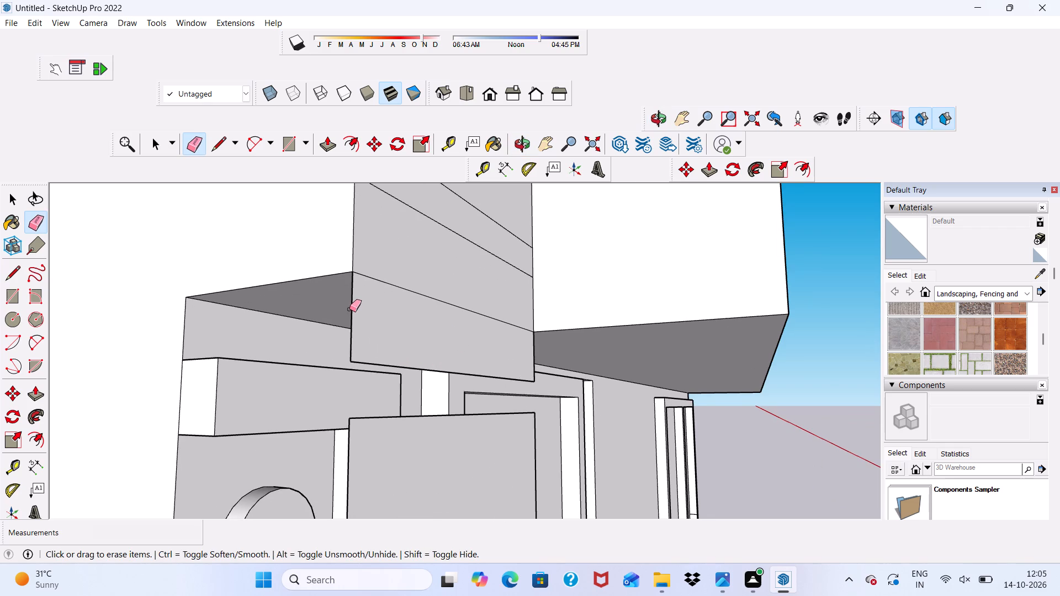
drag(349, 309, 356, 312)
click(357, 315)
click(367, 360)
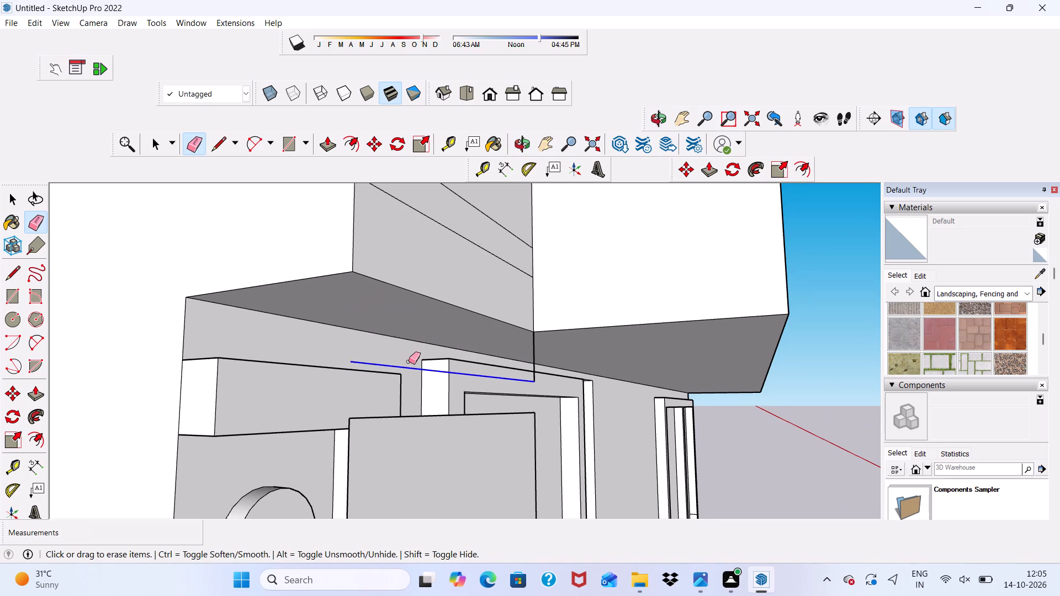
scroll(549, 355, up, 3)
click(523, 350)
scroll(428, 270, down, 8)
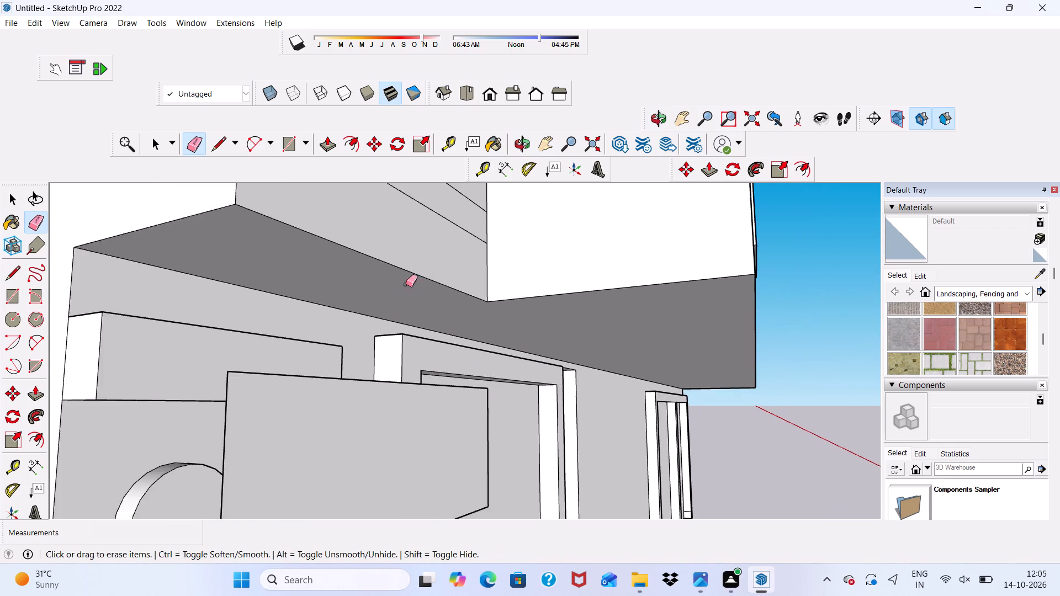
Erase the top and bottom edges of the first floating rectangle before the arched door, and the second one's top edge.
scroll(406, 284, down, 11)
middle_drag(409, 385, 299, 381)
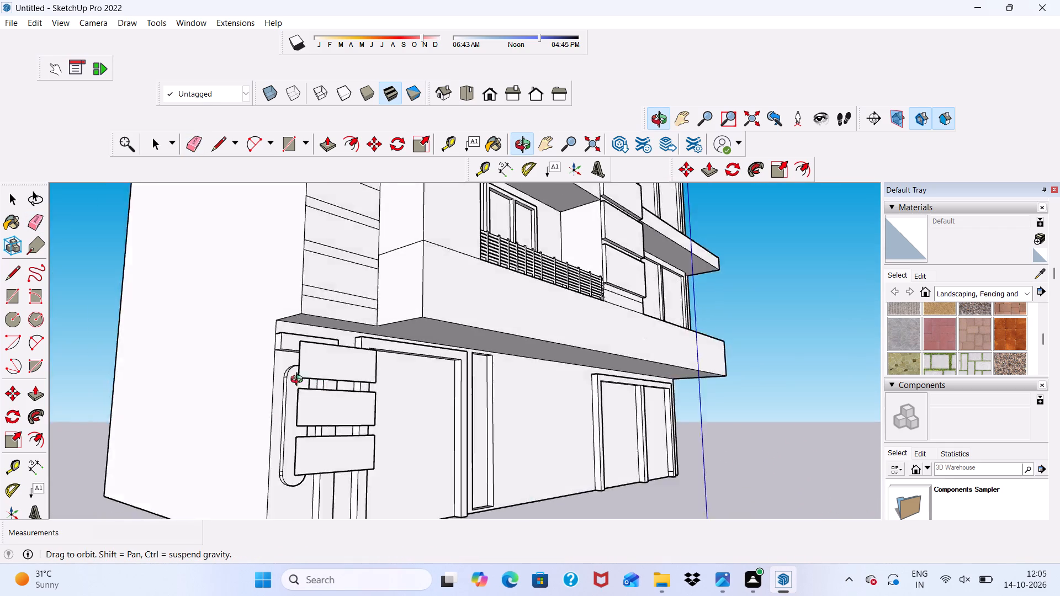
middle_drag(299, 381, 266, 393)
scroll(275, 392, up, 6)
double_click(337, 344)
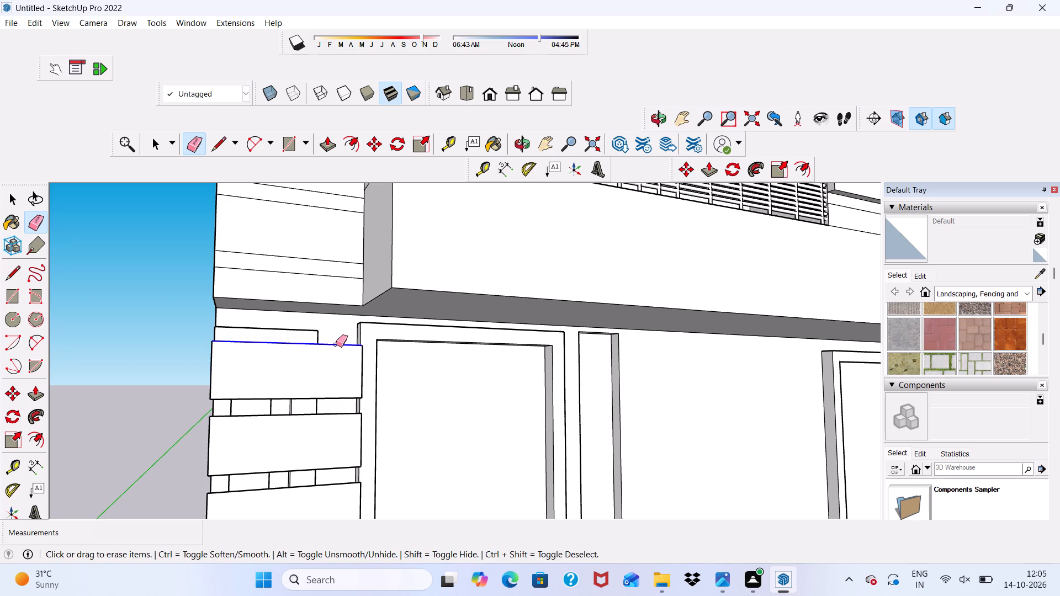
click(321, 397)
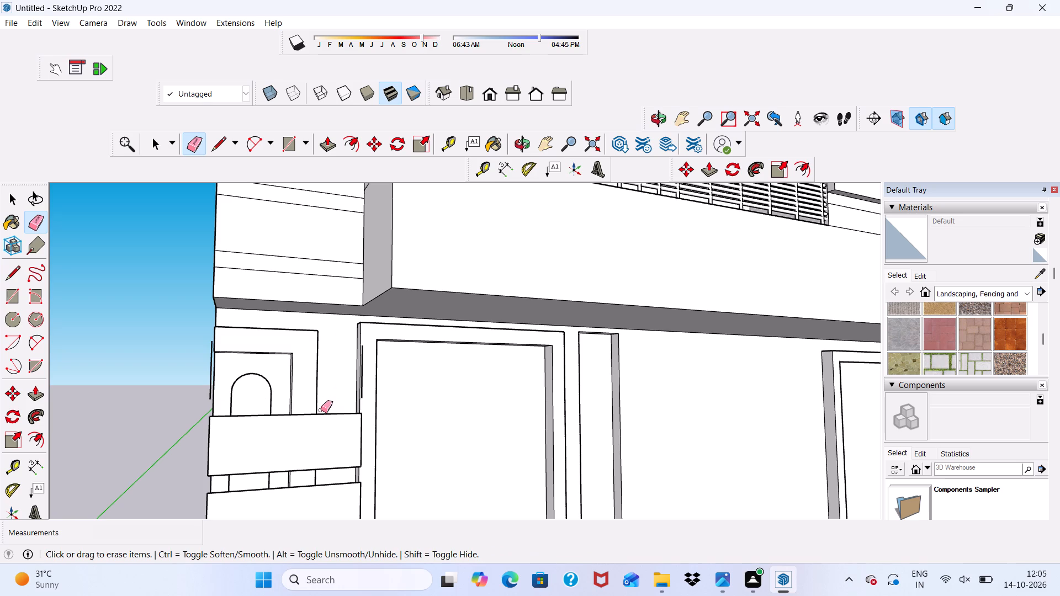
click(319, 414)
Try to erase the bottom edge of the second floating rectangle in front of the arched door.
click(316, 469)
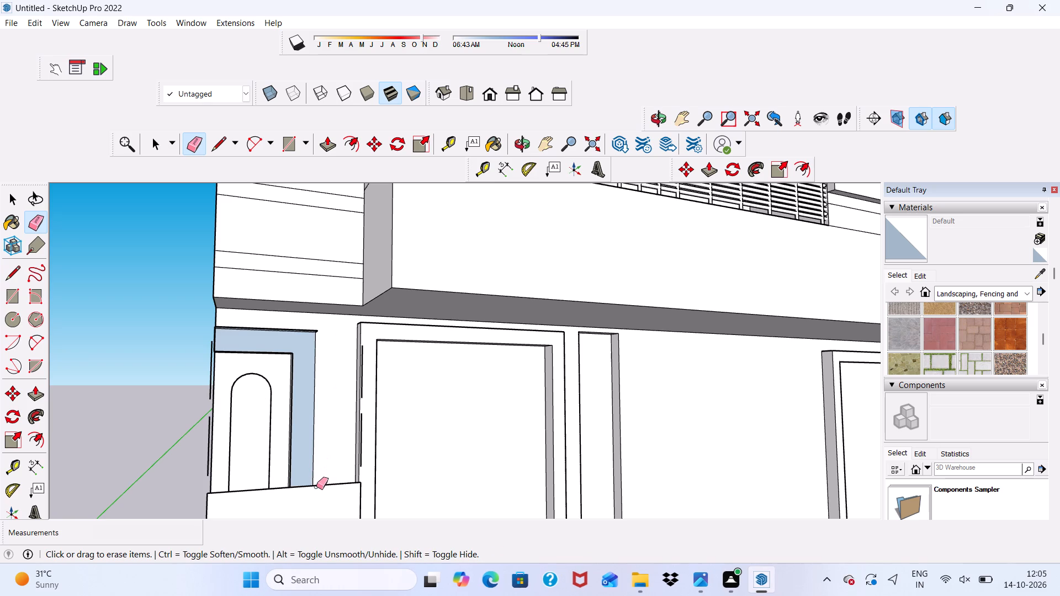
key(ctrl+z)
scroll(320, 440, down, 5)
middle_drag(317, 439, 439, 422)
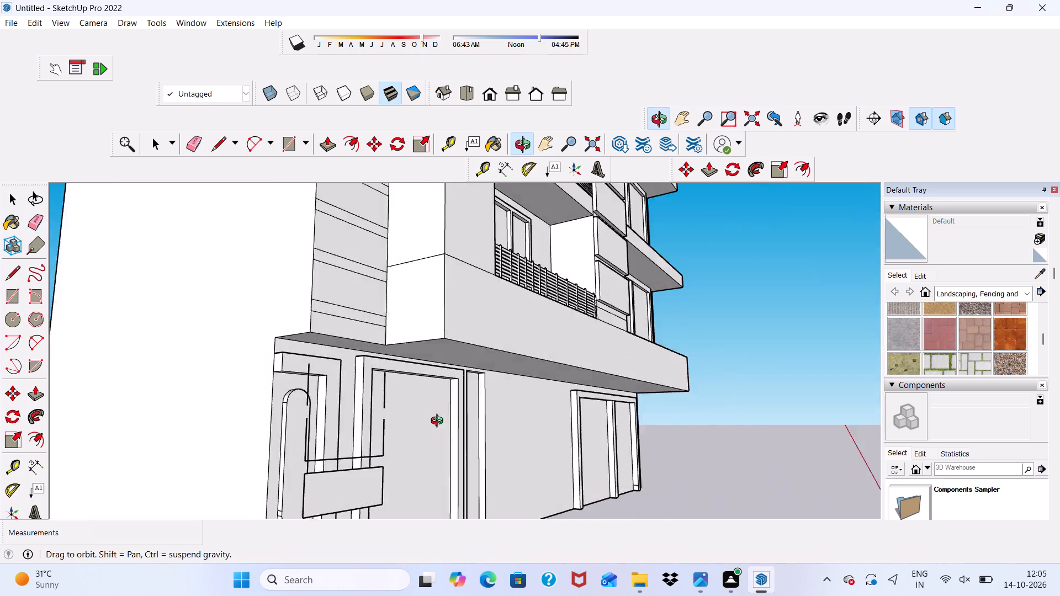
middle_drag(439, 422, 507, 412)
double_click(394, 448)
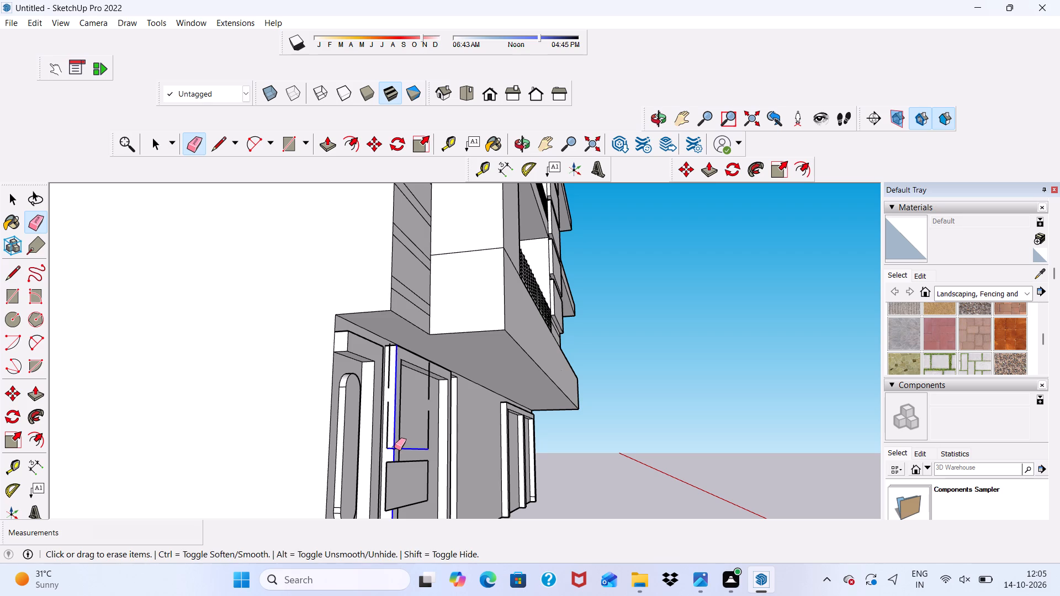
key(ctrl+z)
Erase the right edge of the first floating rectangle and the bottom edge of the second before the arched door.
scroll(351, 352, down, 6)
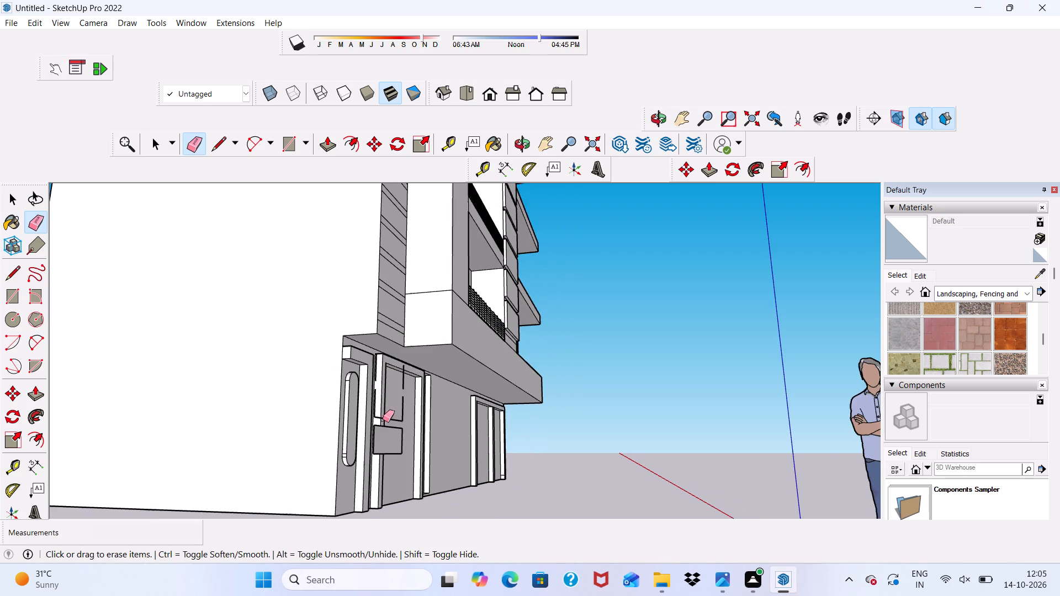
middle_drag(395, 468, 251, 510)
scroll(356, 446, up, 7)
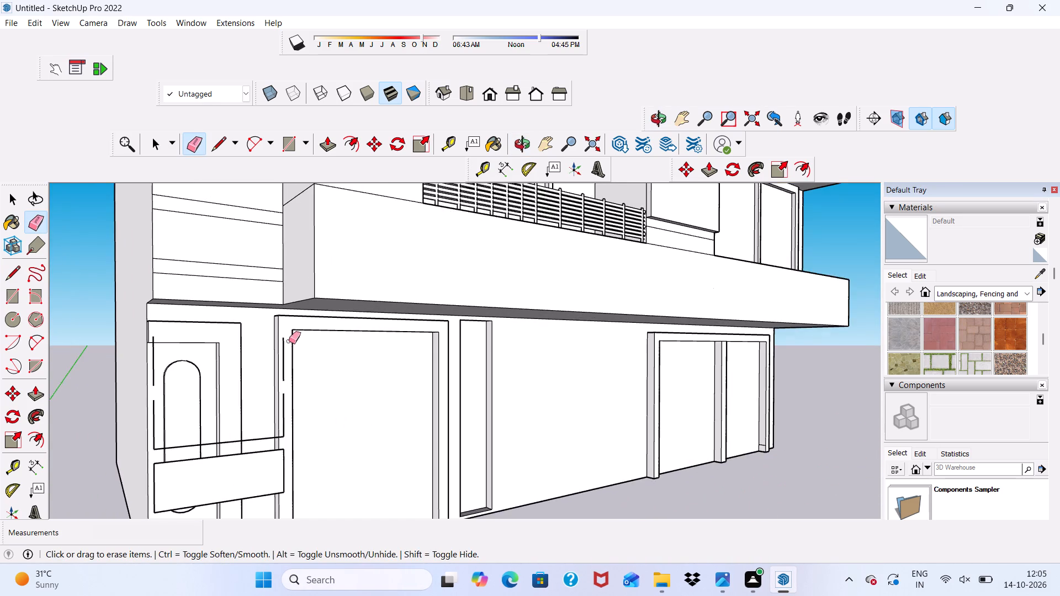
scroll(289, 341, up, 4)
click(281, 356)
scroll(276, 360, down, 6)
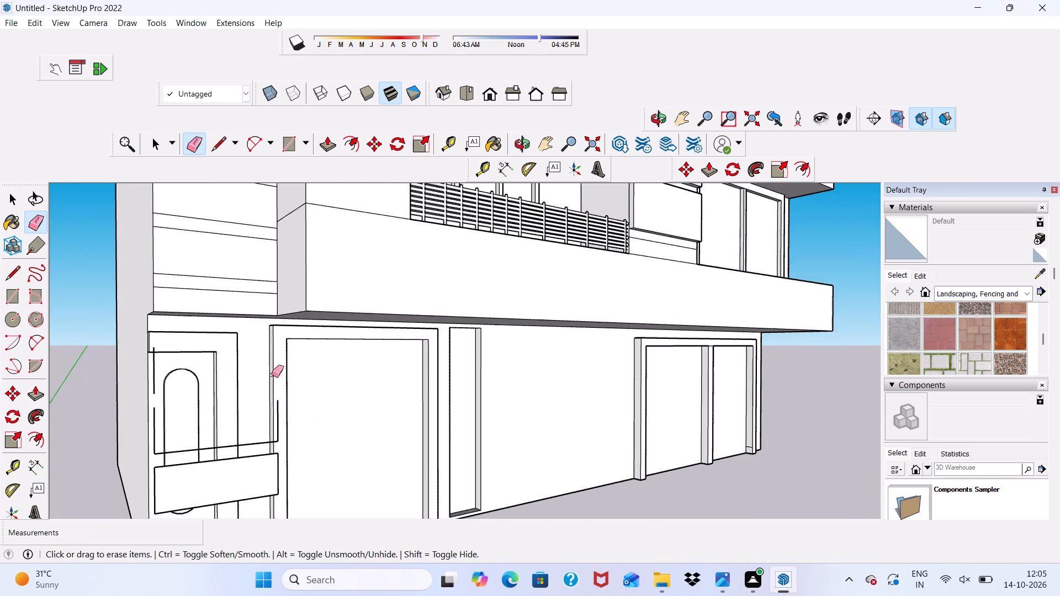
scroll(264, 354, down, 6)
middle_drag(251, 413, 124, 452)
scroll(220, 419, up, 5)
scroll(321, 373, up, 2)
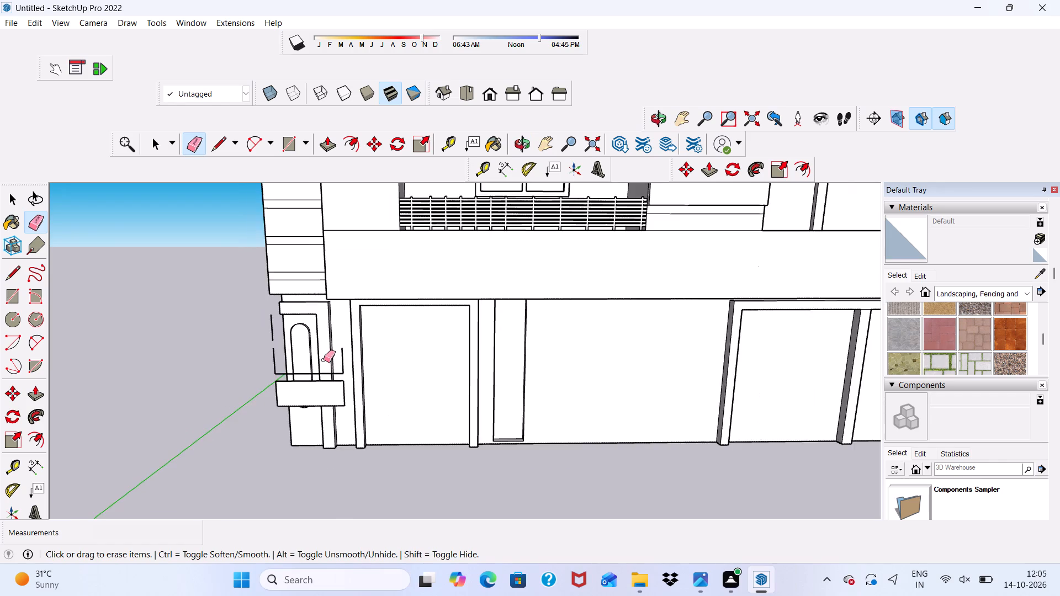
scroll(324, 360, up, 7)
click(347, 385)
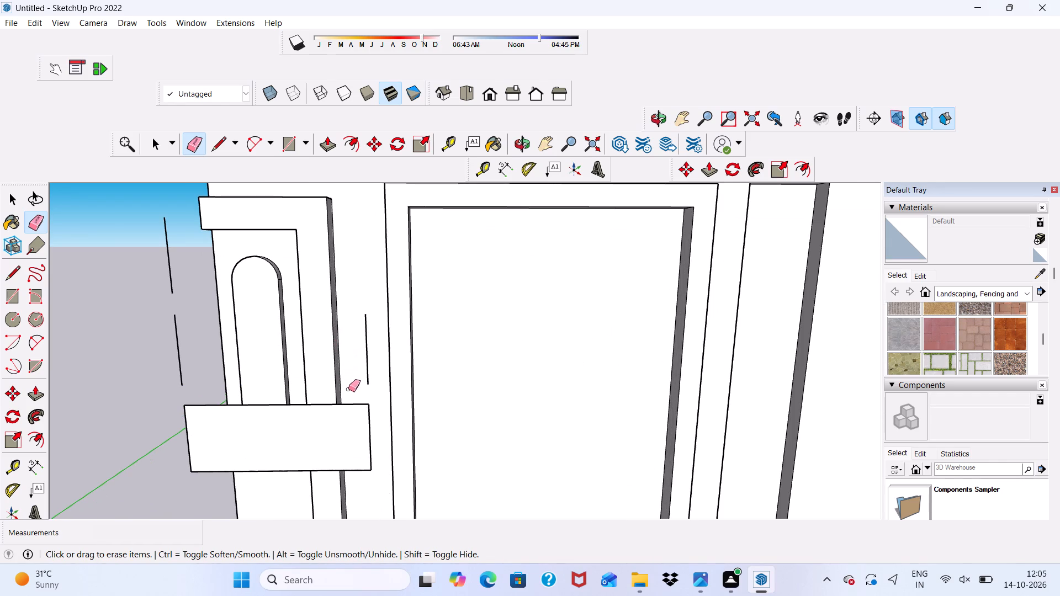
Erase the top, right and bottom edges of the lowest floating rectangle in front of the arched door.
click(349, 403)
click(369, 441)
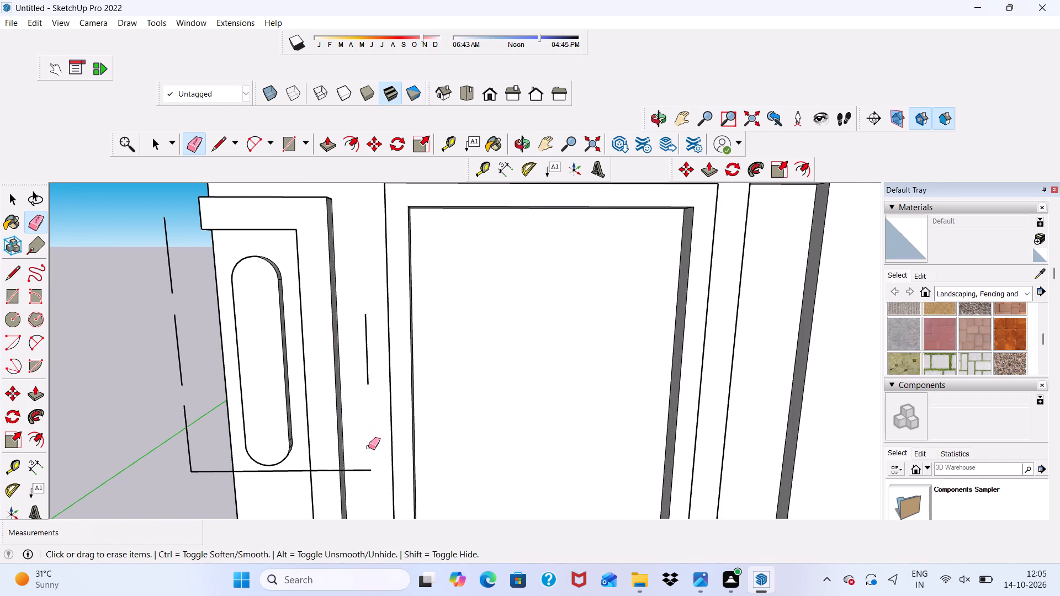
click(356, 468)
click(358, 469)
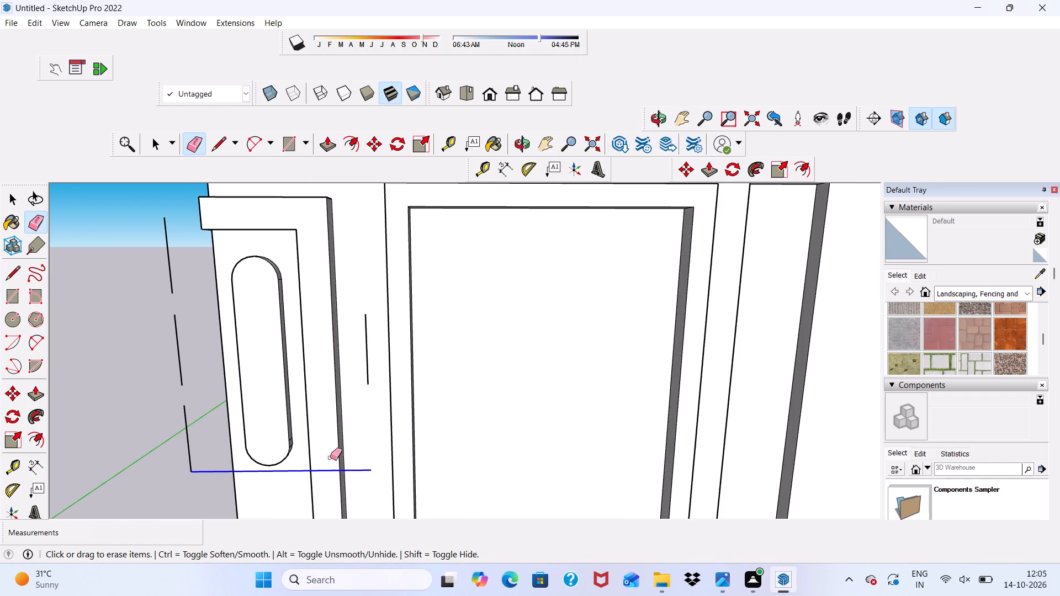
Erase the leftover vertical side edges of the three floating rectangles beside the arched door.
scroll(165, 425, up, 4)
drag(208, 428, 214, 424)
click(214, 424)
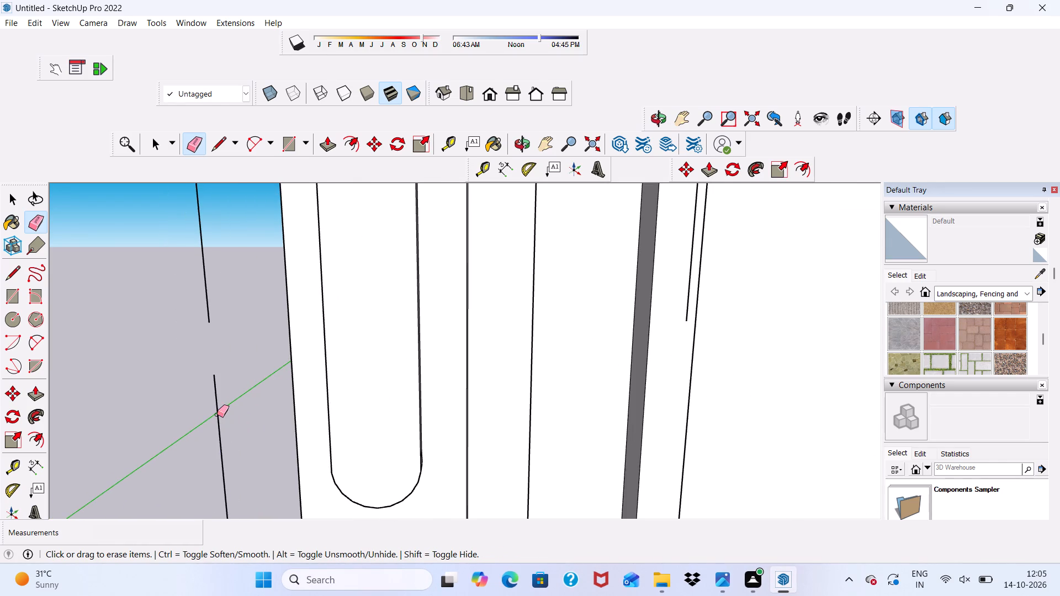
click(217, 414)
click(208, 301)
scroll(211, 351, down, 13)
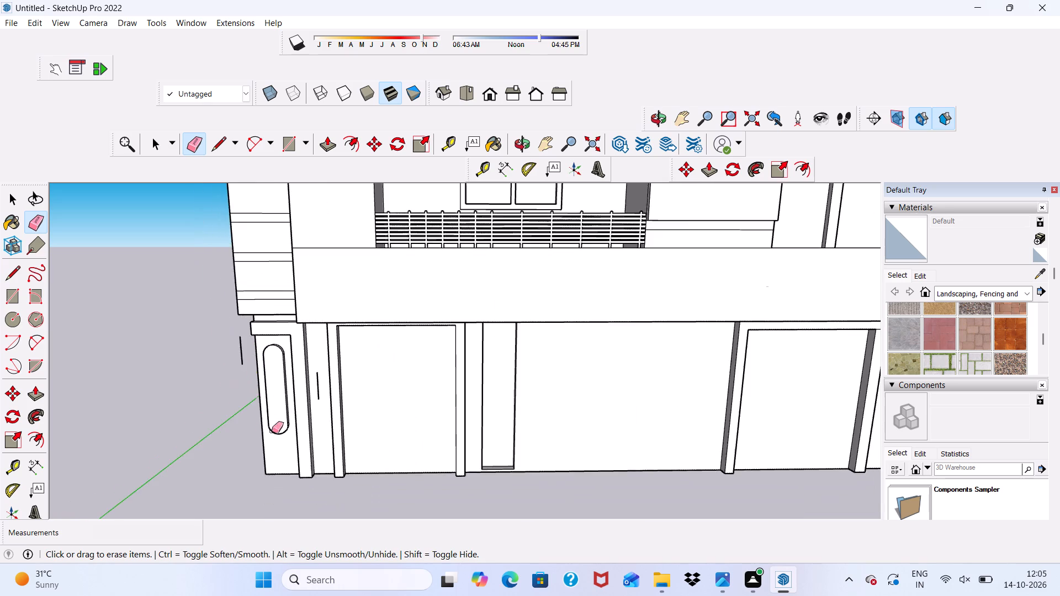
scroll(242, 360, up, 7)
drag(231, 334, 241, 330)
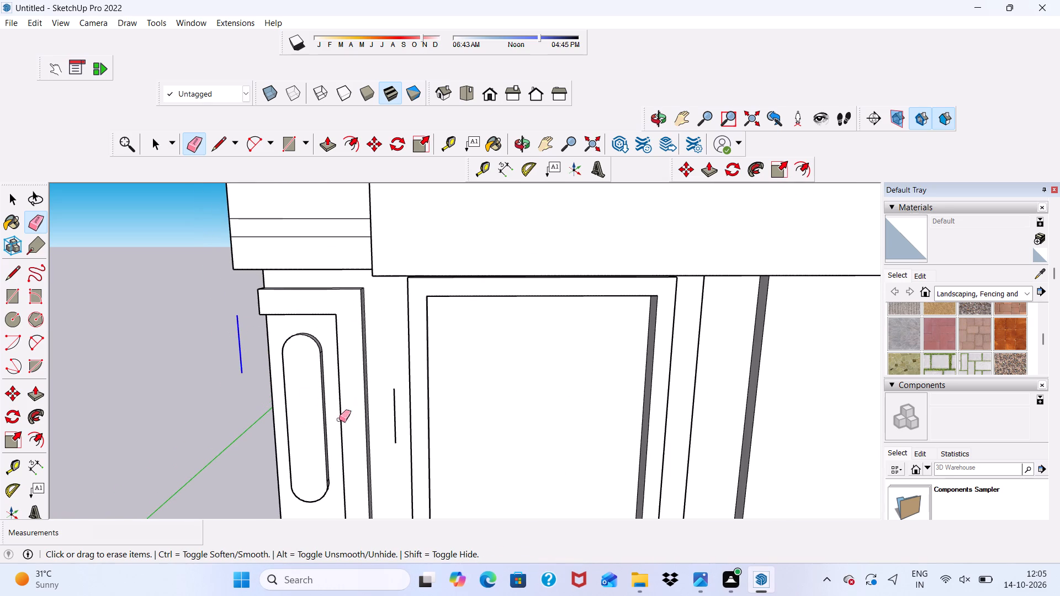
scroll(374, 426, up, 4)
click(404, 400)
scroll(328, 372, down, 7)
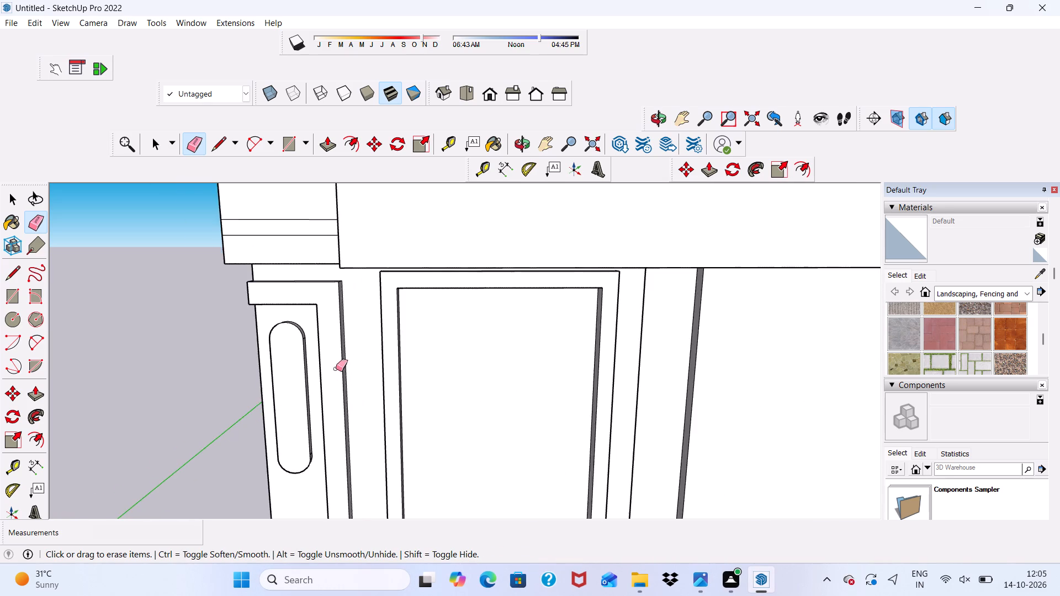
scroll(336, 369, down, 4)
middle_drag(310, 386, 476, 393)
key(space)
Examine the cleared ground-floor entrance and the whole facade from farther away.
scroll(318, 297, down, 5)
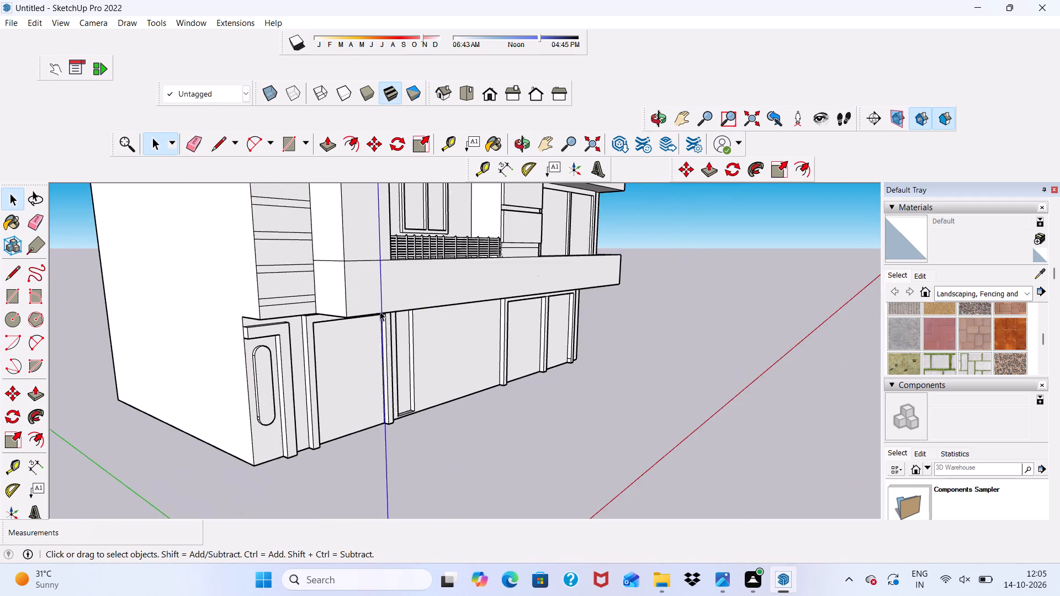
scroll(380, 311, down, 7)
middle_drag(408, 331, 126, 432)
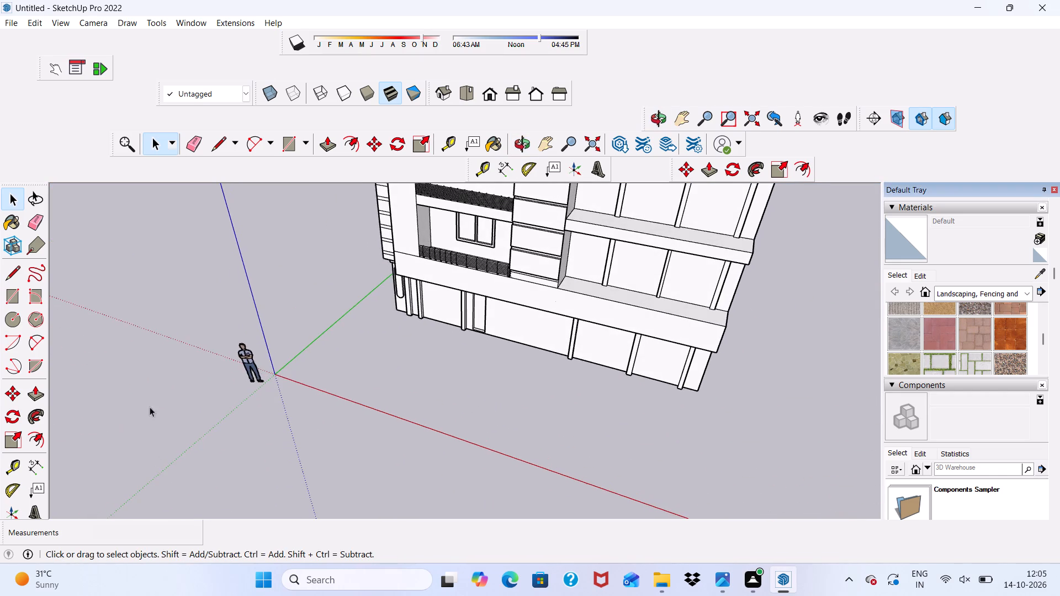
scroll(285, 310, up, 6)
scroll(289, 308, down, 5)
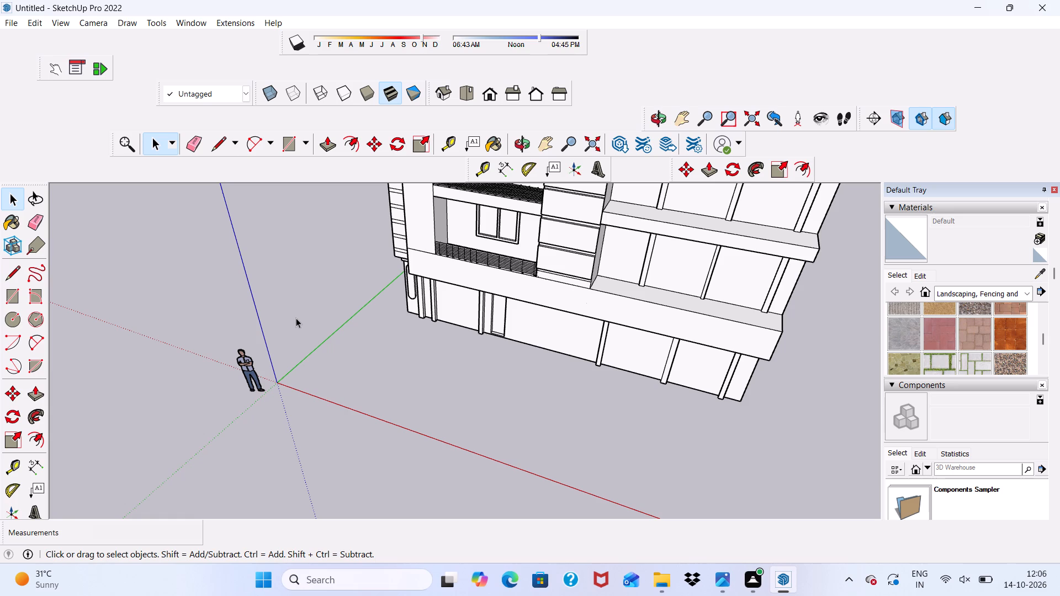
scroll(417, 378, up, 5)
scroll(426, 386, down, 9)
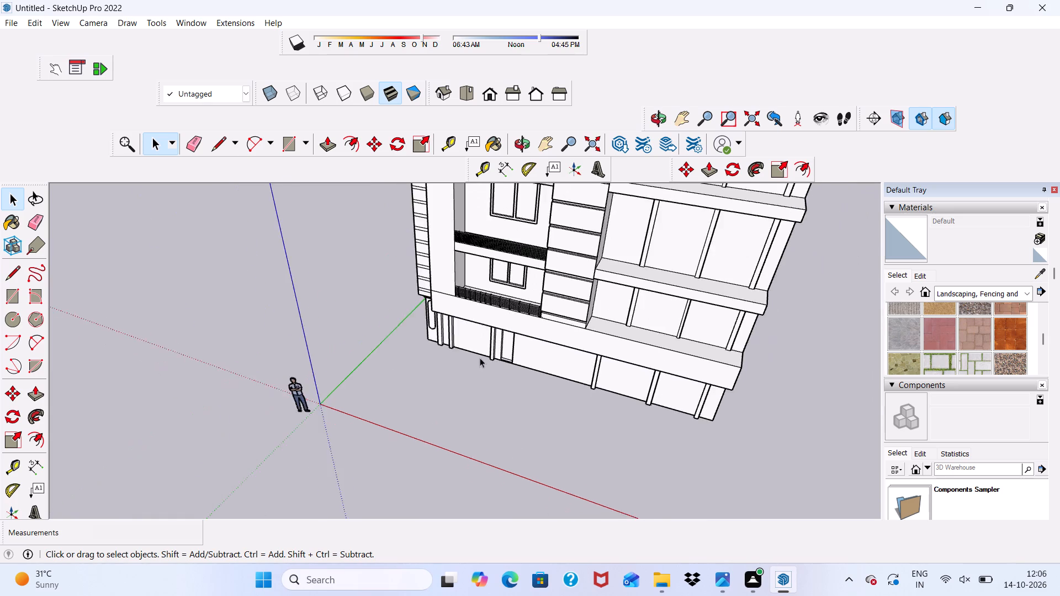
scroll(480, 358, down, 4)
scroll(489, 350, up, 6)
scroll(476, 238, down, 9)
scroll(521, 280, up, 5)
scroll(520, 254, down, 1)
scroll(491, 167, up, 6)
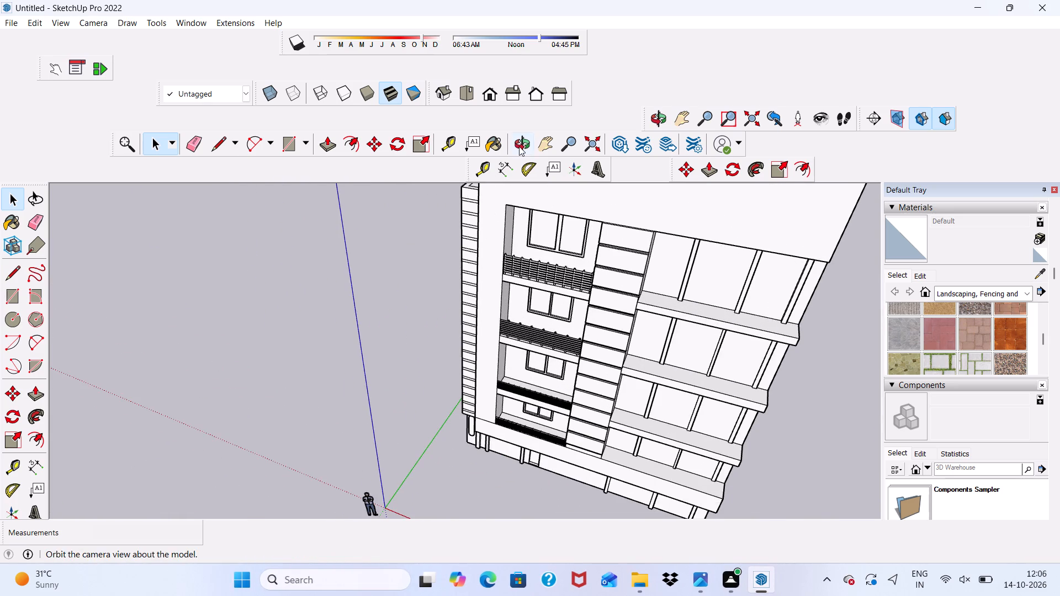
scroll(520, 148, down, 4)
scroll(510, 264, up, 4)
scroll(429, 297, up, 5)
scroll(441, 275, down, 3)
Push/Pull the topmost rectangle on the recessed side wall outward by 3".
middle_drag(465, 279, 645, 194)
scroll(658, 212, up, 1)
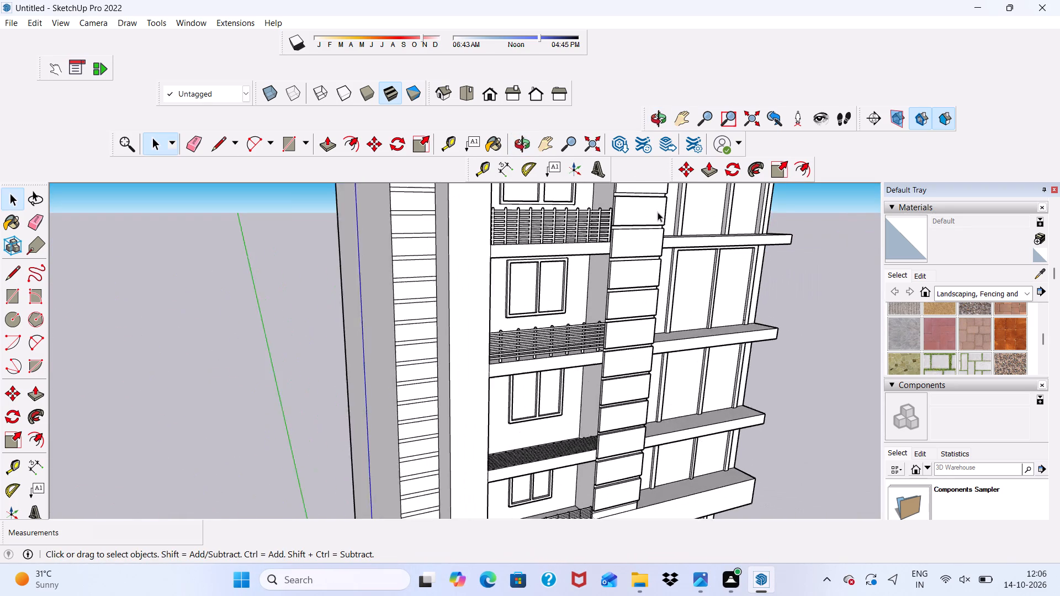
scroll(658, 212, up, 1)
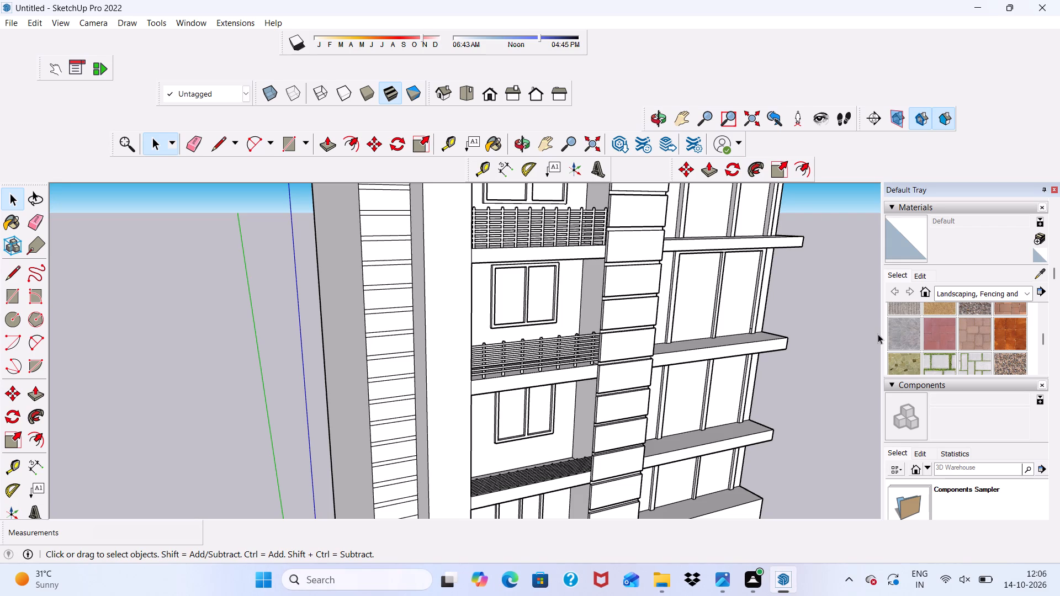
scroll(621, 225, up, 1)
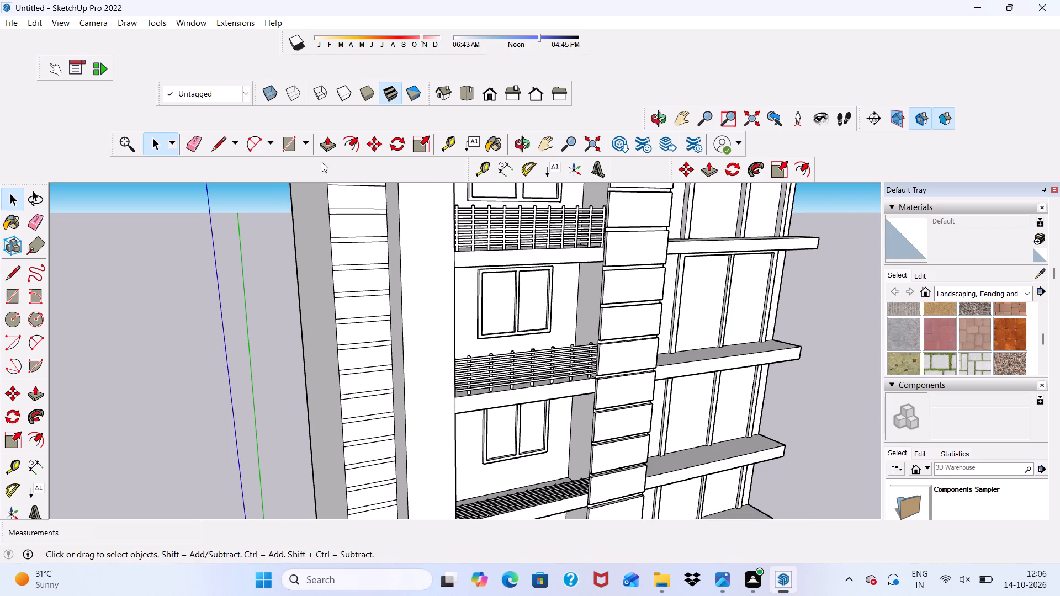
click(327, 142)
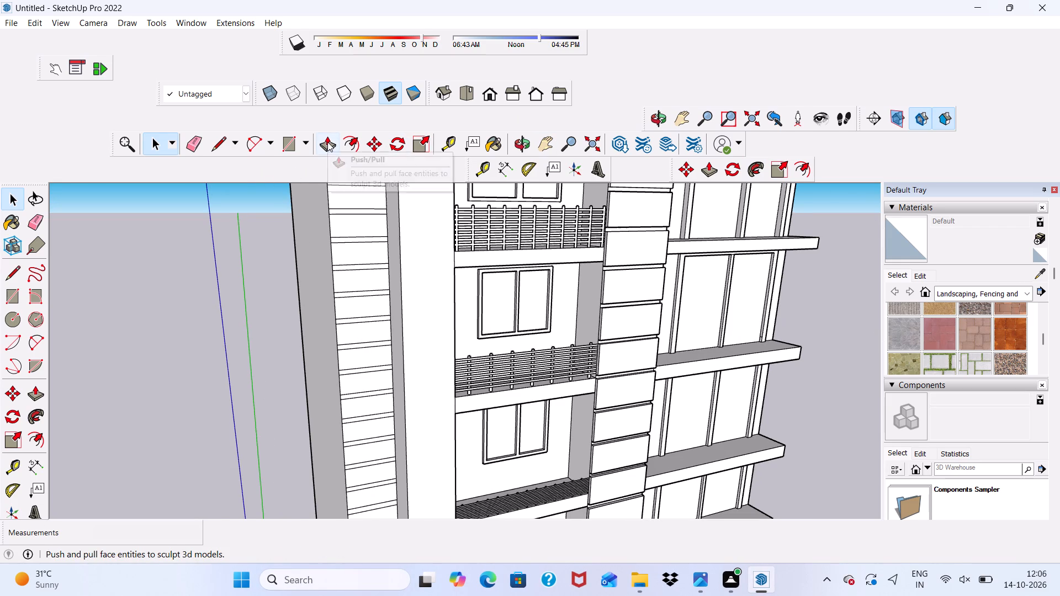
scroll(315, 227, down, 12)
scroll(358, 195, up, 13)
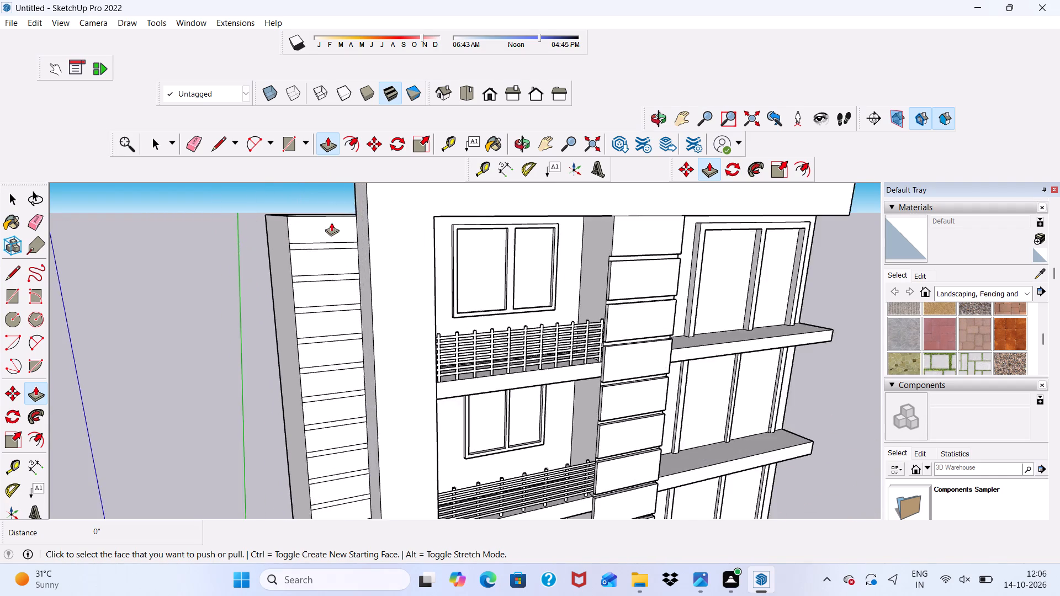
scroll(331, 222, up, 4)
click(331, 222)
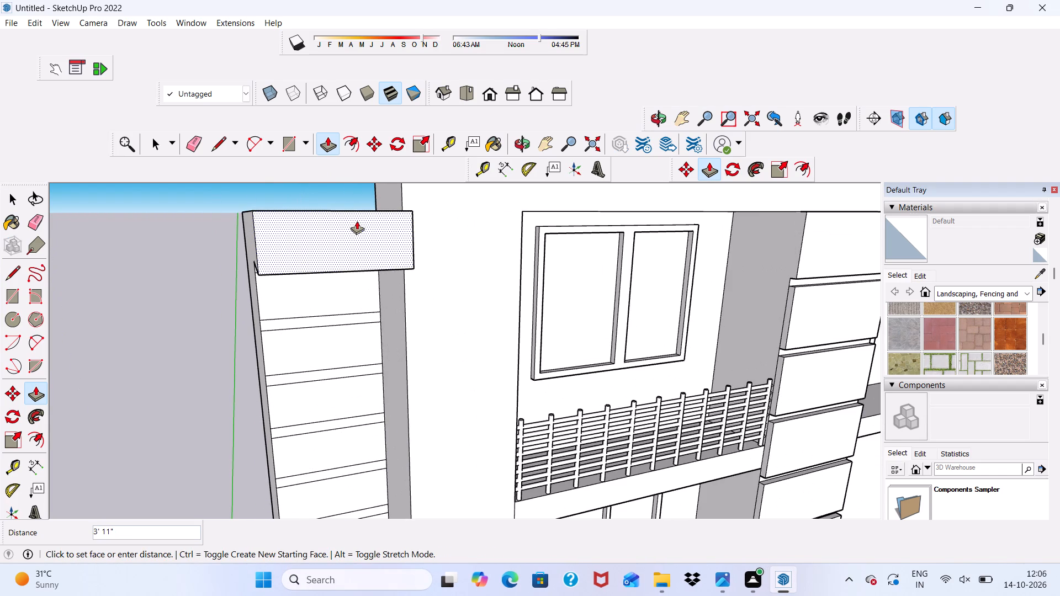
key(3)
key(shift+quotedbl)
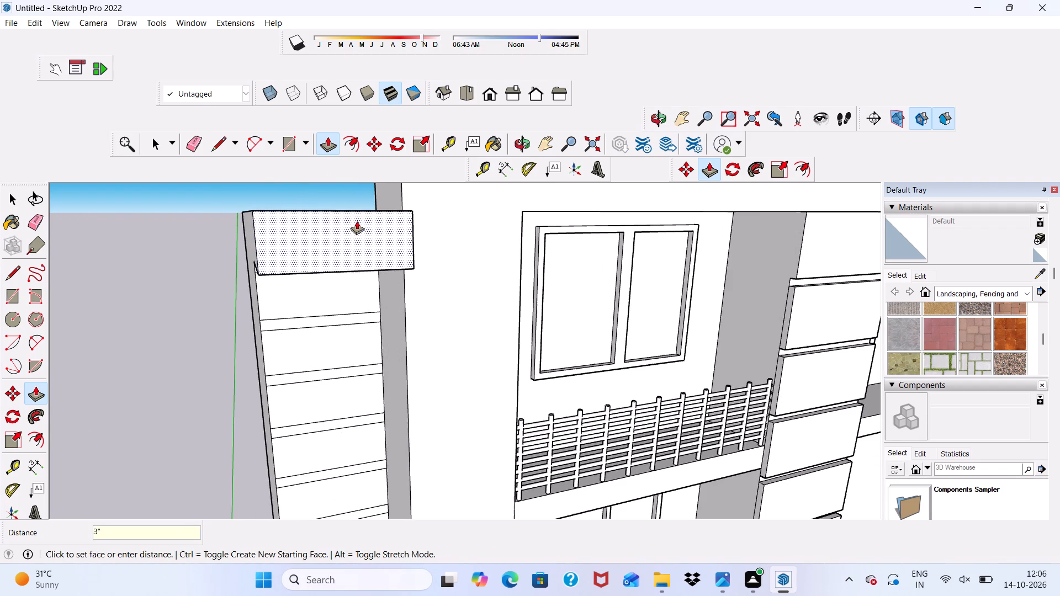
key(Return)
Pull the second and third rectangles from the top of the recessed side wall out by 3" each.
scroll(292, 280, up, 4)
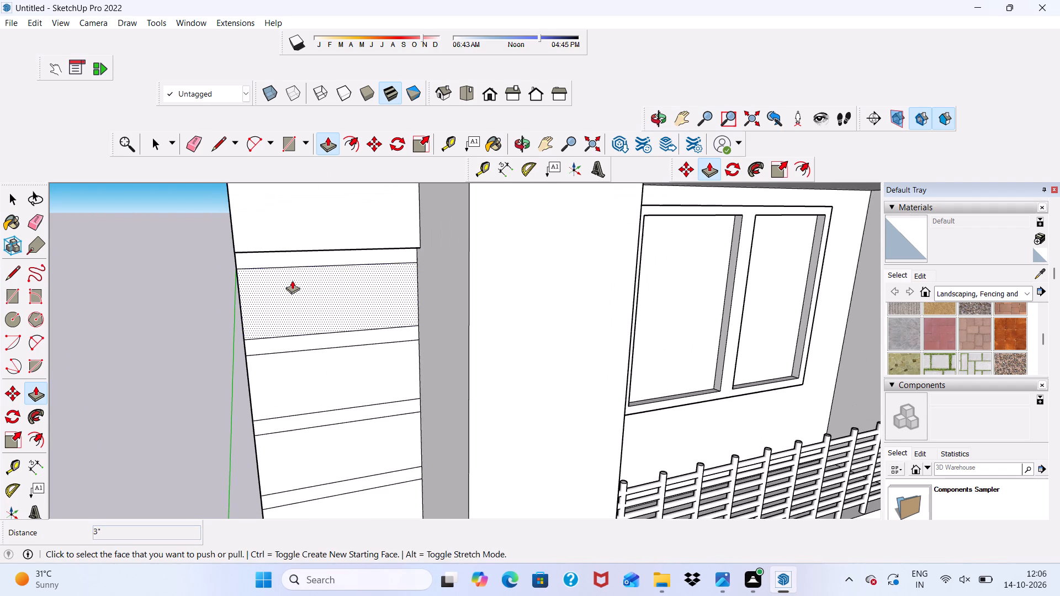
click(292, 280)
scroll(285, 235, down, 2)
middle_drag(289, 234, 389, 263)
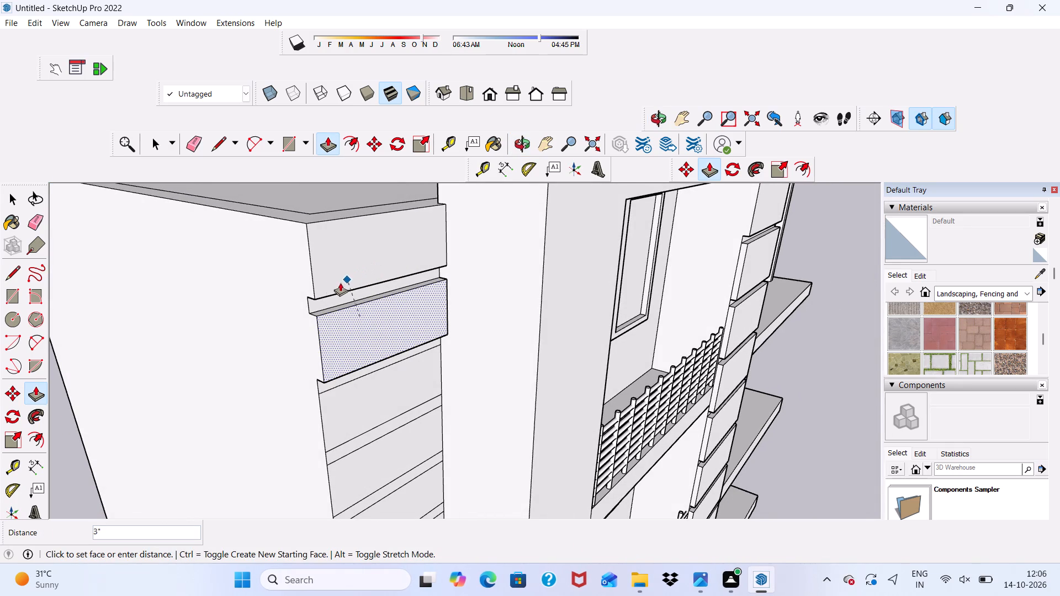
click(328, 286)
scroll(361, 397, up, 3)
click(348, 393)
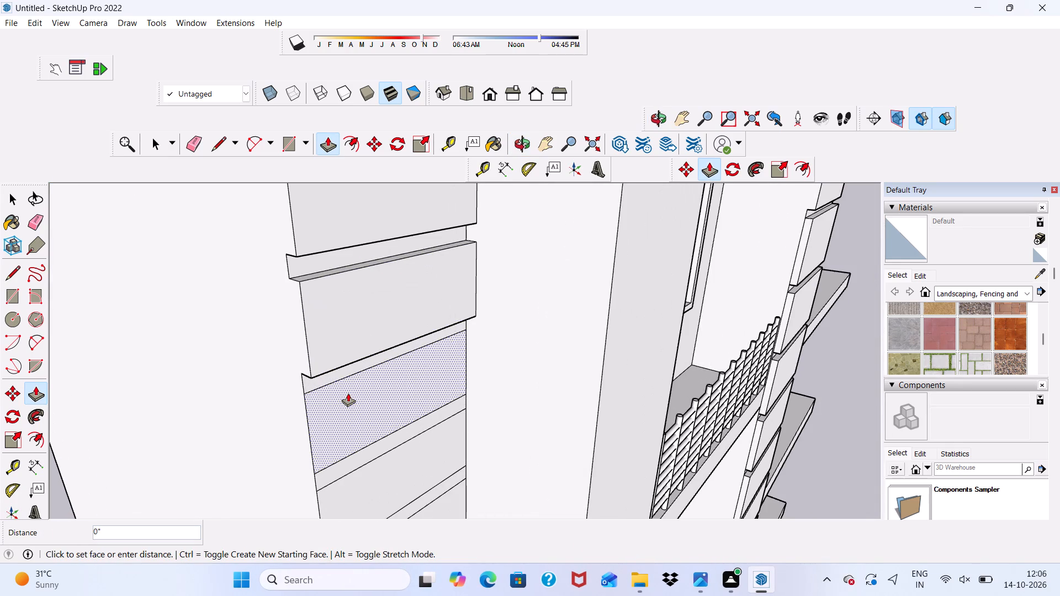
click(368, 338)
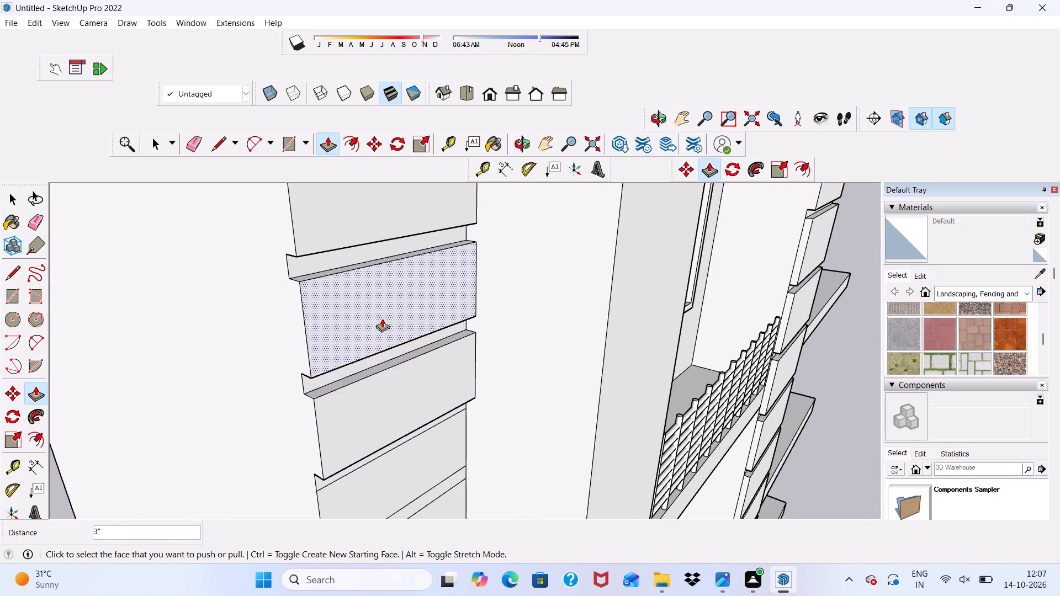
Pull the fourth and fifth rectangles of the recessed side wall out to the same 3" depth.
scroll(383, 317, down, 11)
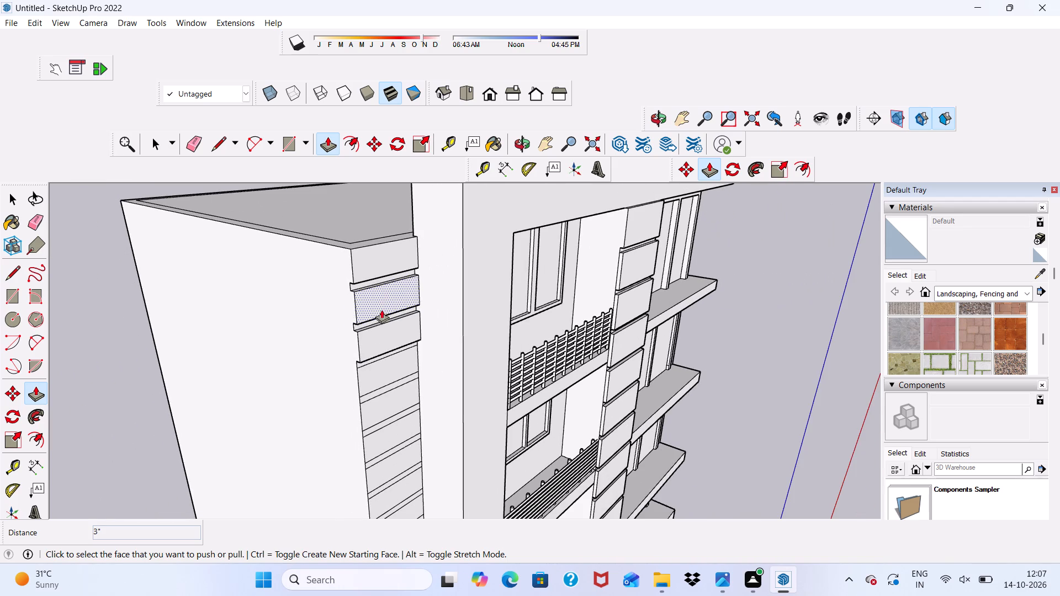
scroll(378, 396, up, 7)
click(375, 365)
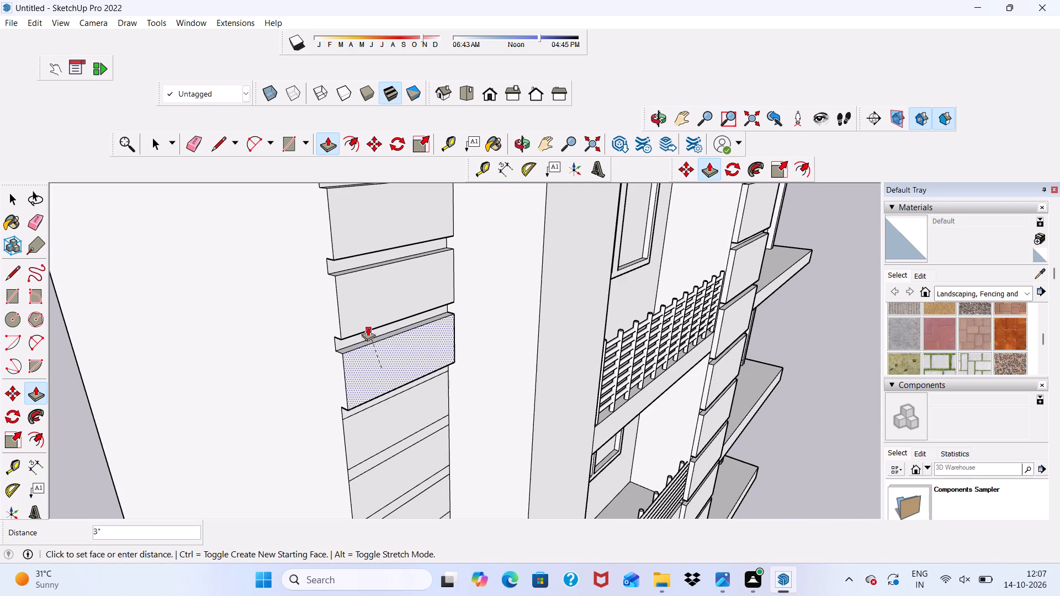
click(364, 319)
click(377, 428)
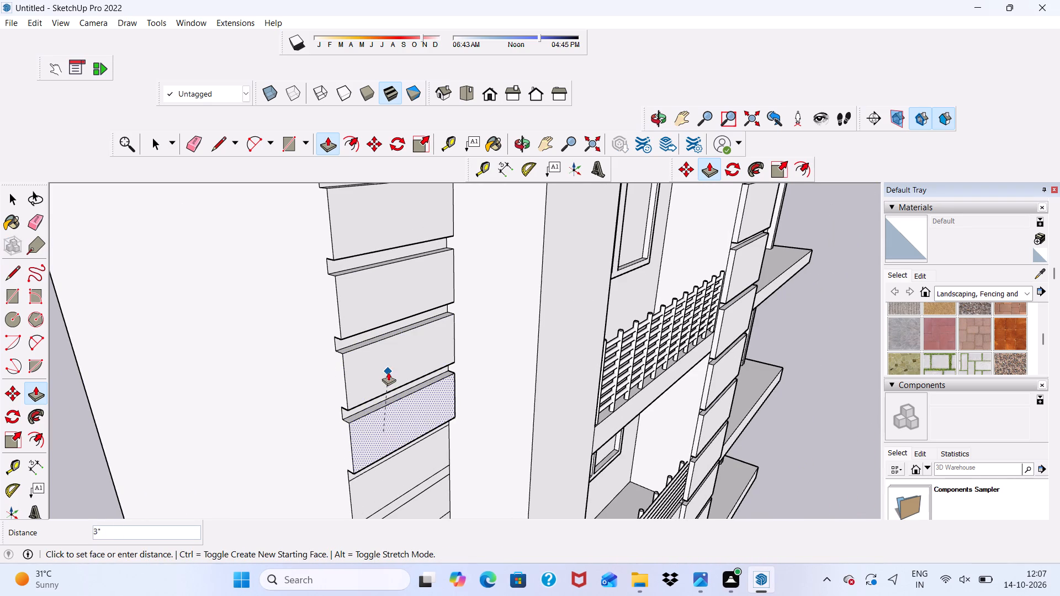
click(388, 372)
Pull the sixth, seventh and eighth rectangles from the top of the recessed side wall out by 3" each.
scroll(372, 326, down, 6)
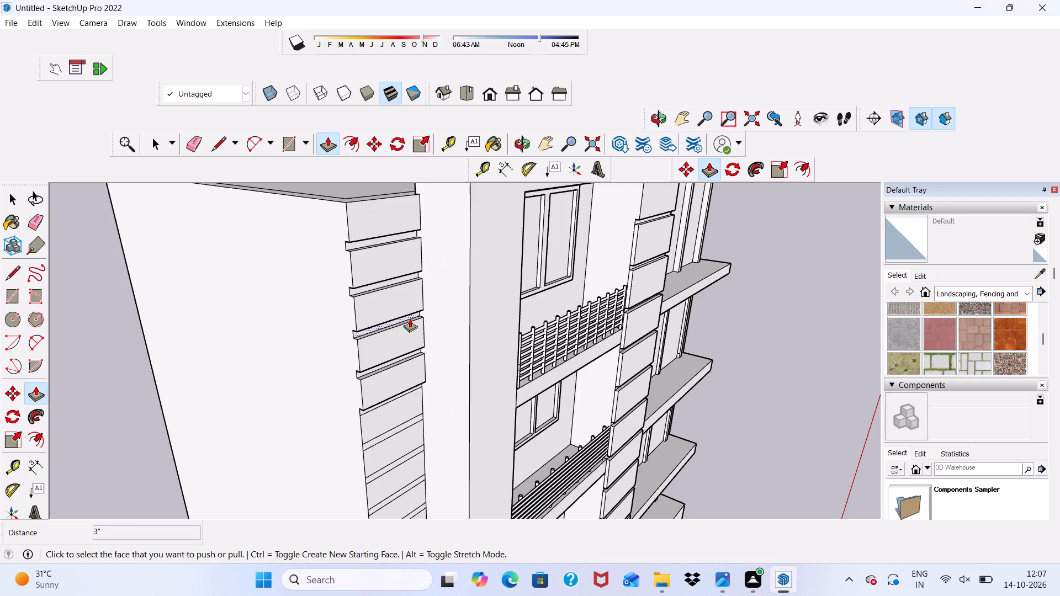
scroll(400, 362, down, 1)
scroll(344, 417, up, 9)
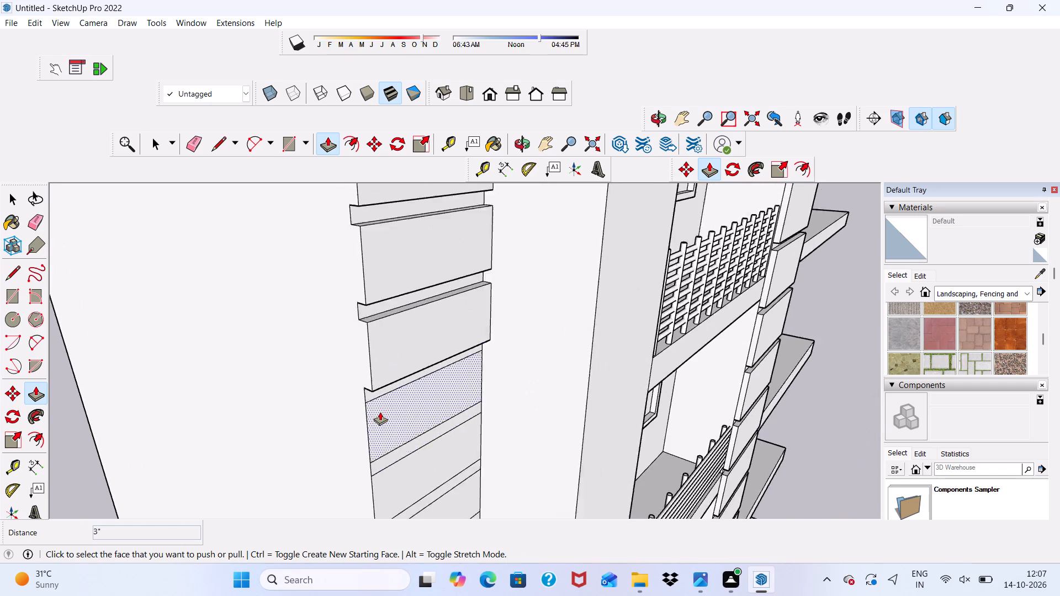
scroll(380, 412, up, 2)
click(380, 412)
click(390, 357)
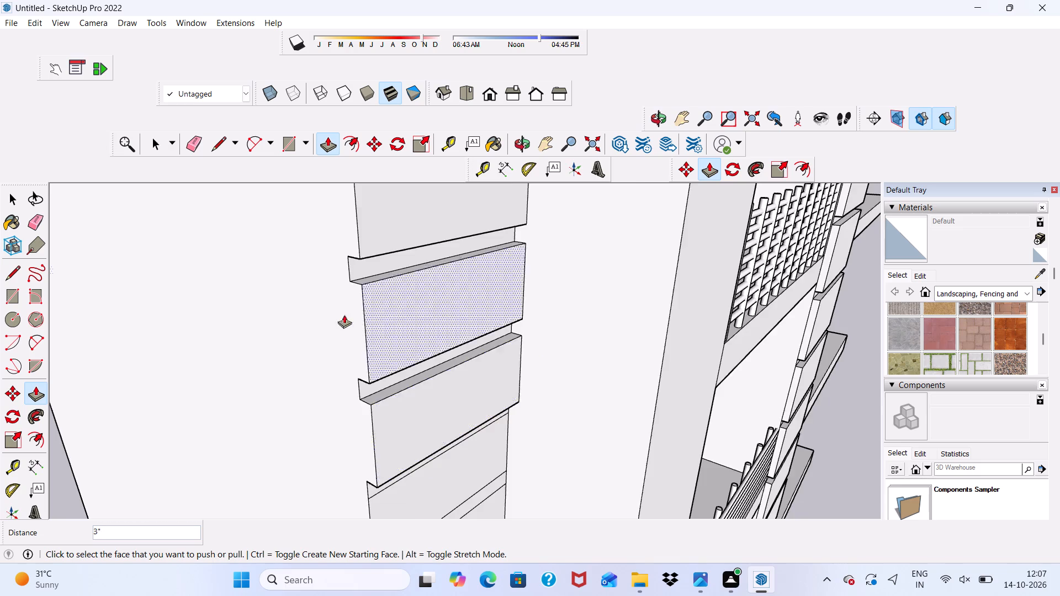
scroll(340, 308, down, 13)
scroll(355, 244, down, 5)
scroll(349, 379, up, 11)
click(358, 304)
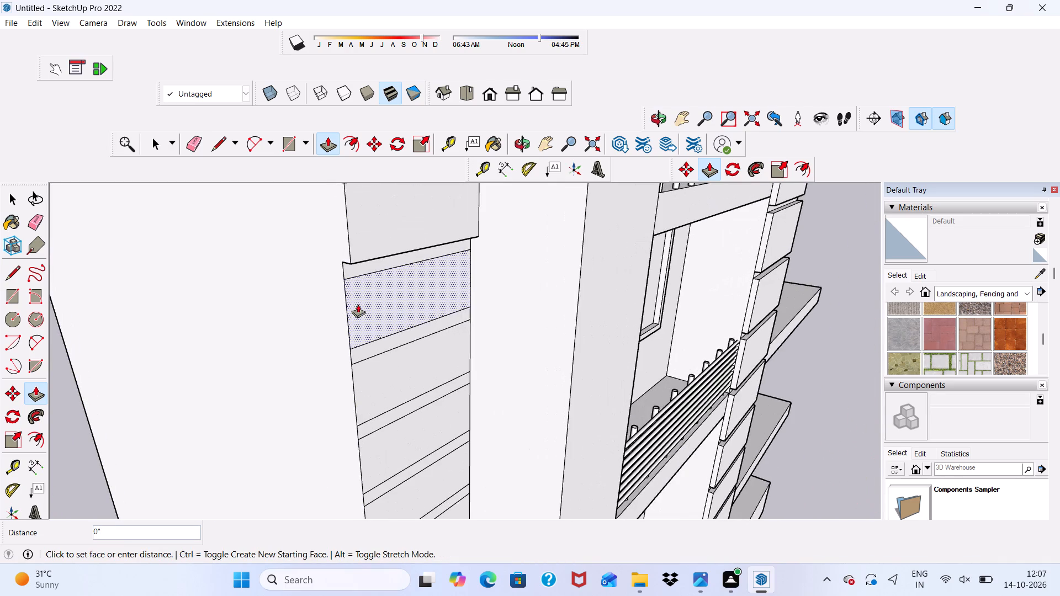
click(367, 241)
click(372, 376)
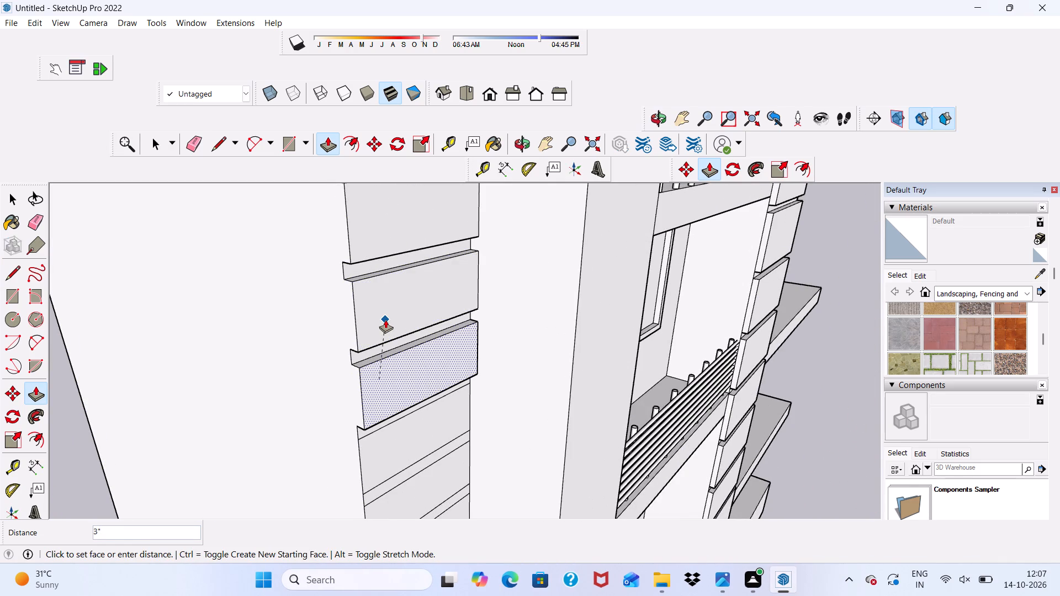
click(385, 320)
Push/Pull the ninth and tenth rectangles of the recessed side wall outward to the same 3" depth.
scroll(385, 320, down, 5)
scroll(402, 386, up, 6)
click(351, 426)
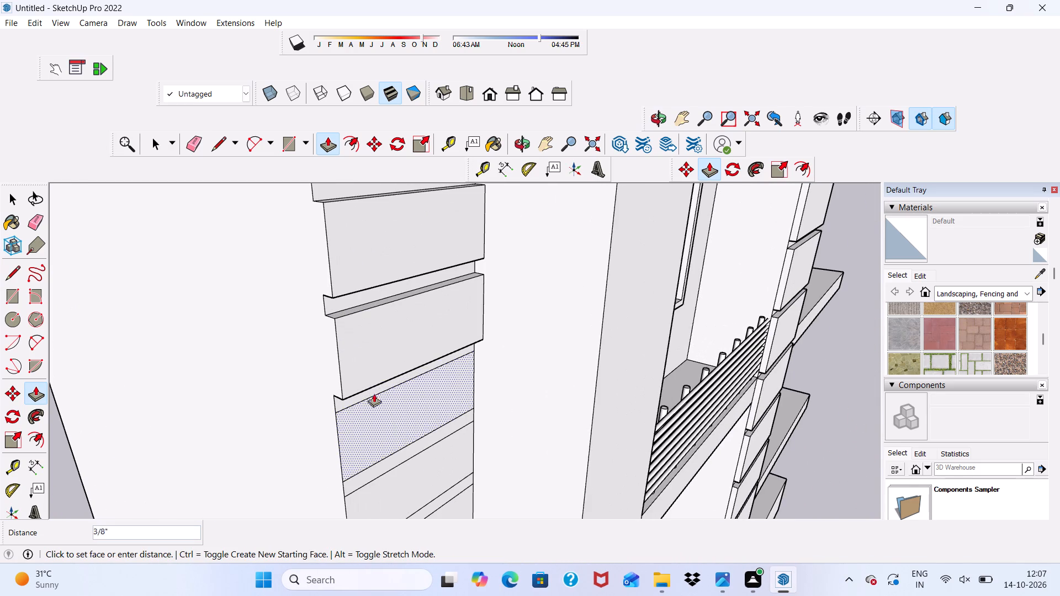
click(344, 375)
scroll(358, 288, down, 6)
scroll(302, 498, up, 6)
scroll(405, 353, up, 1)
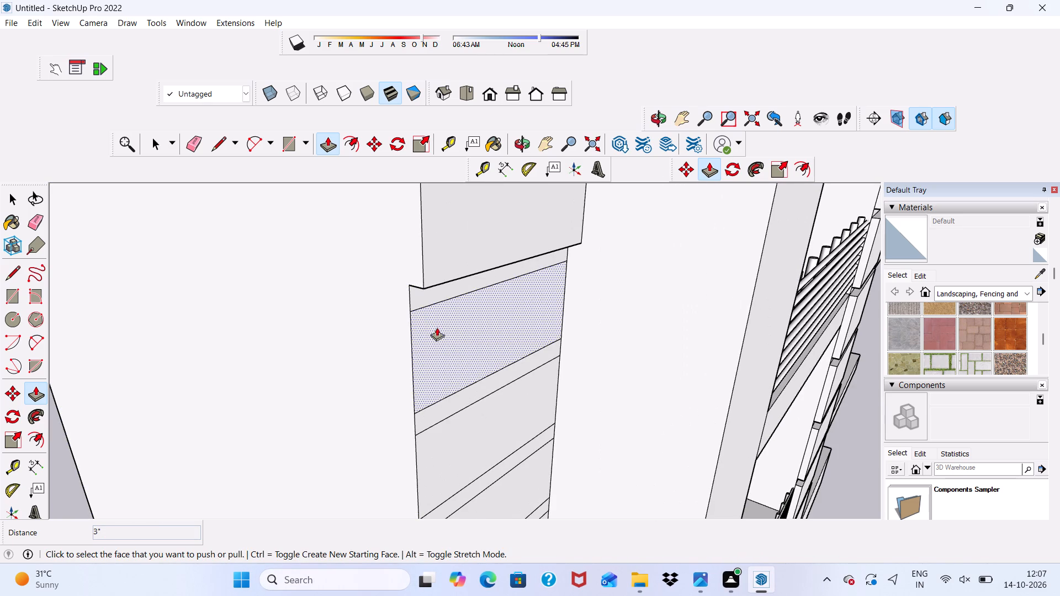
click(437, 329)
click(436, 255)
Pull the eleventh and twelfth rectangles of the recessed side wall out by 3", undoing any pull of a different depth.
scroll(401, 342, down, 4)
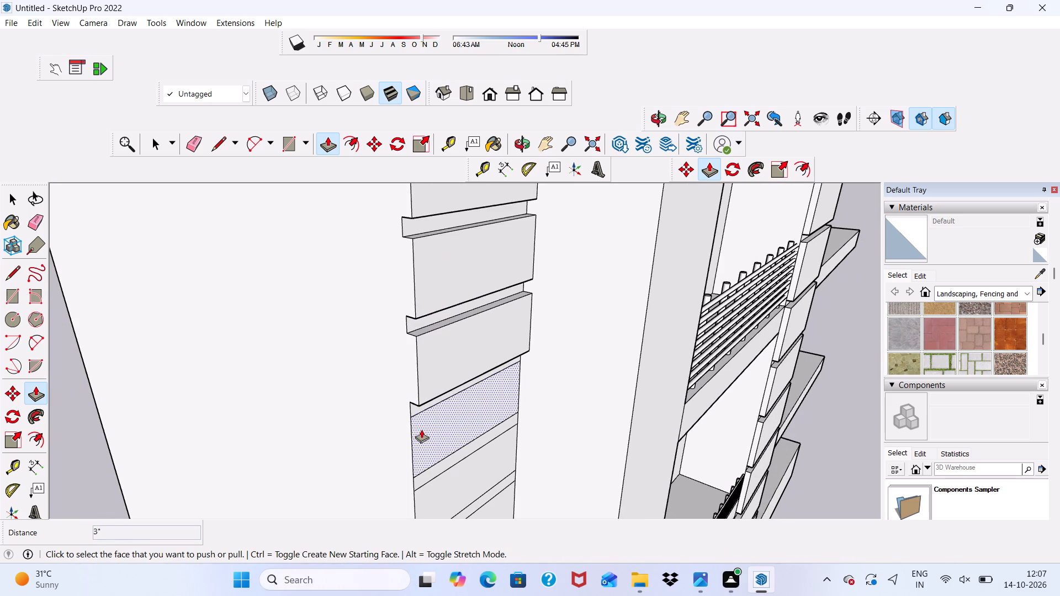
click(423, 429)
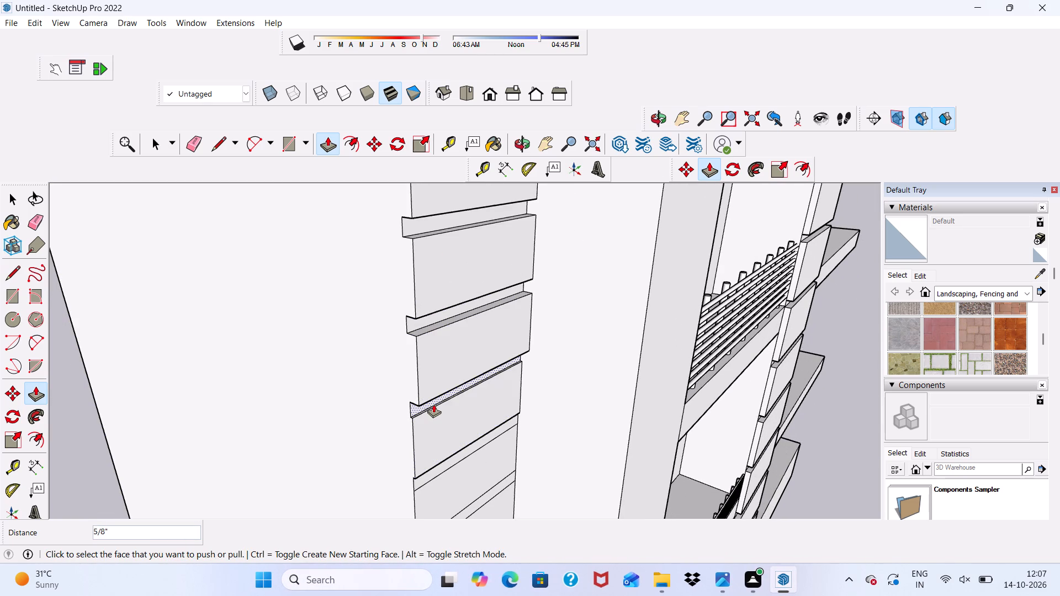
key(ctrl+z)
click(421, 440)
click(417, 376)
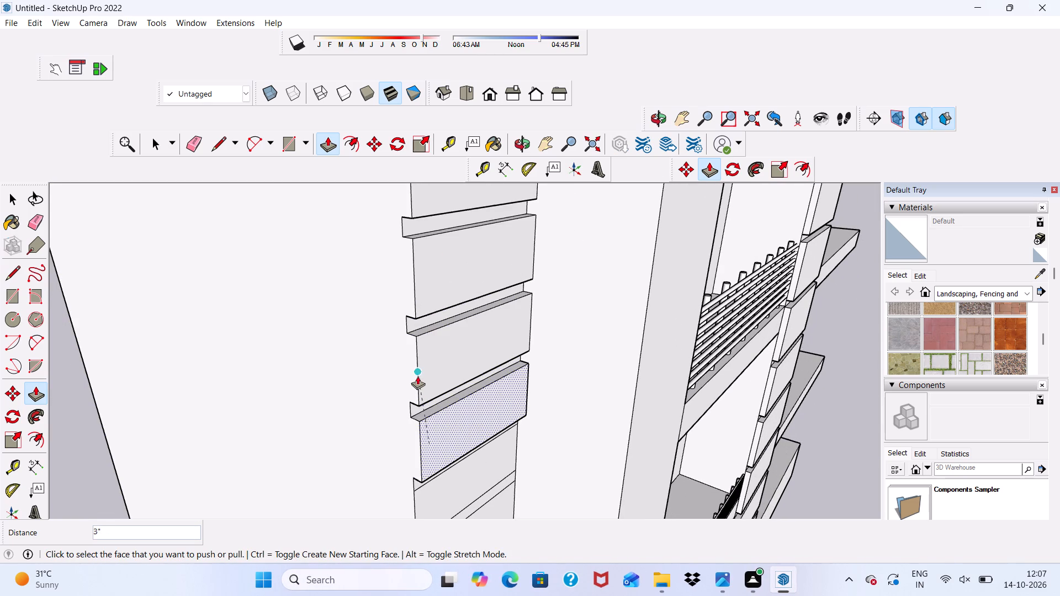
scroll(403, 278, down, 11)
scroll(413, 396, up, 10)
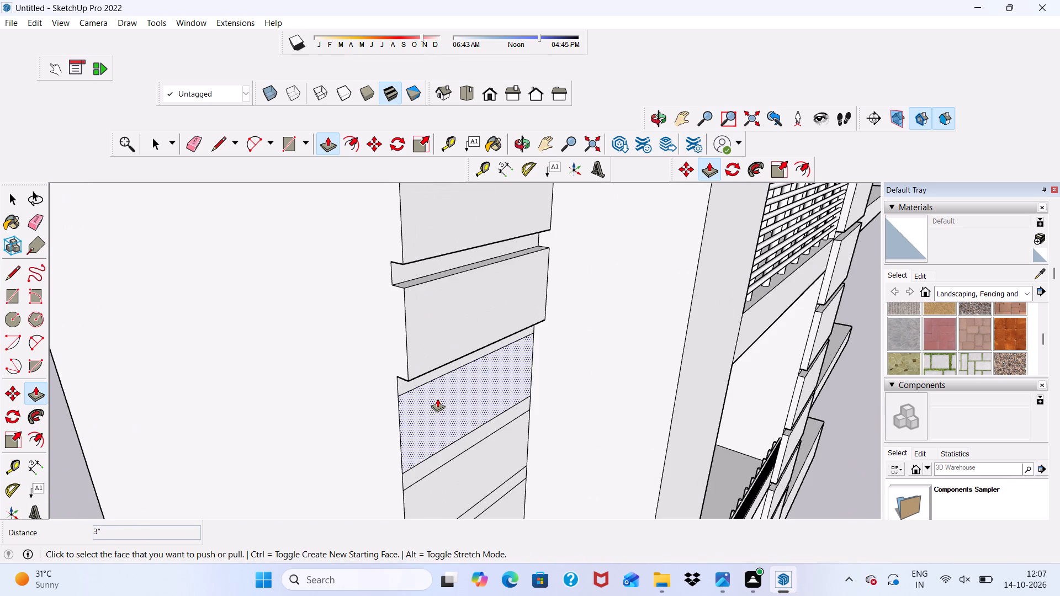
click(437, 398)
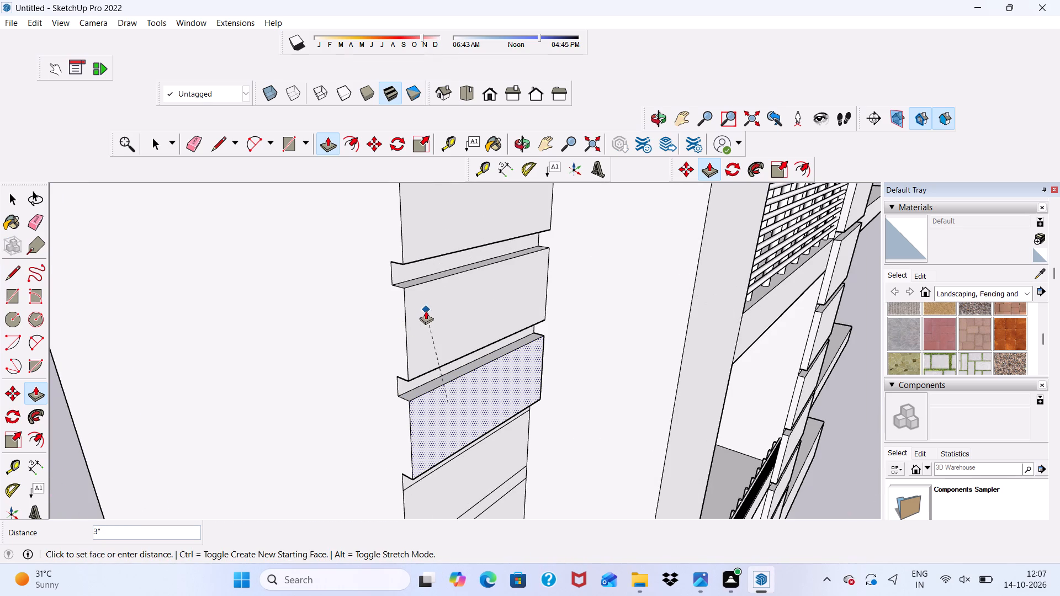
click(426, 311)
Pull the thirteenth and fourteenth rectangles of the recessed side wall out 3", level with those above.
scroll(375, 338, down, 11)
scroll(410, 430, up, 10)
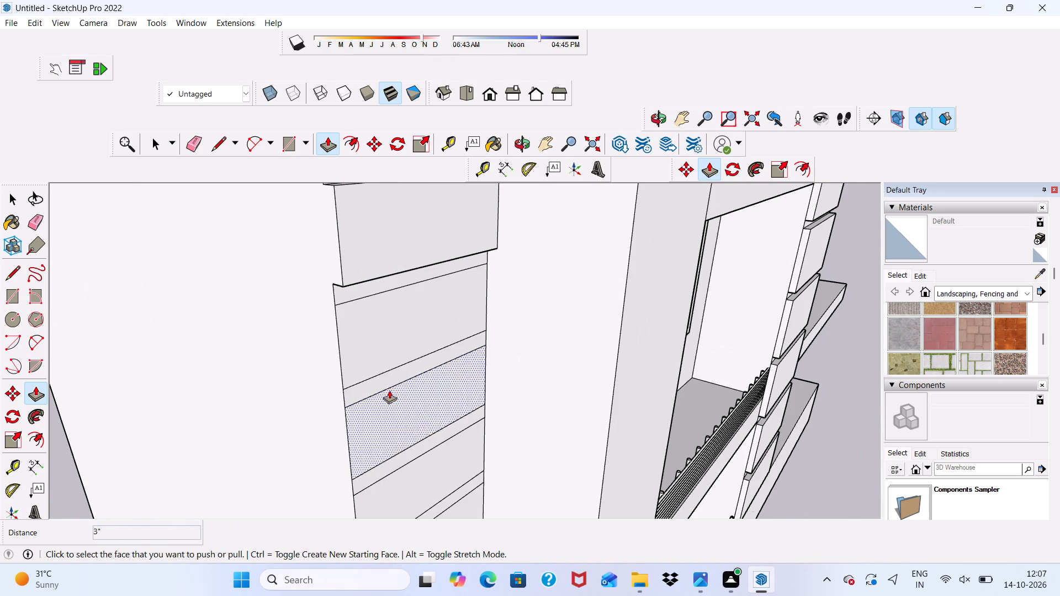
click(370, 336)
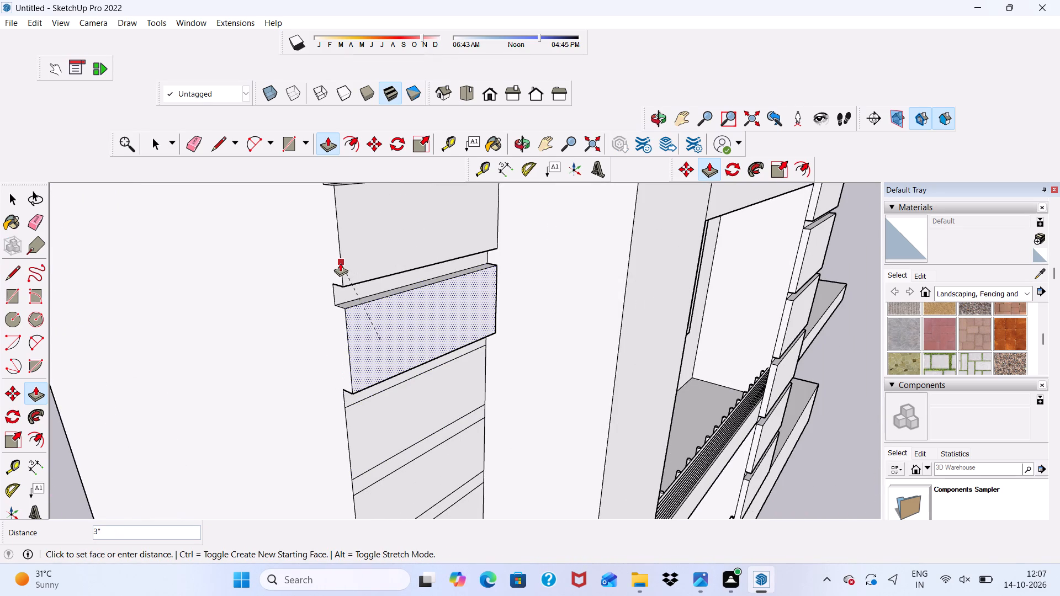
click(340, 263)
scroll(353, 503, up, 3)
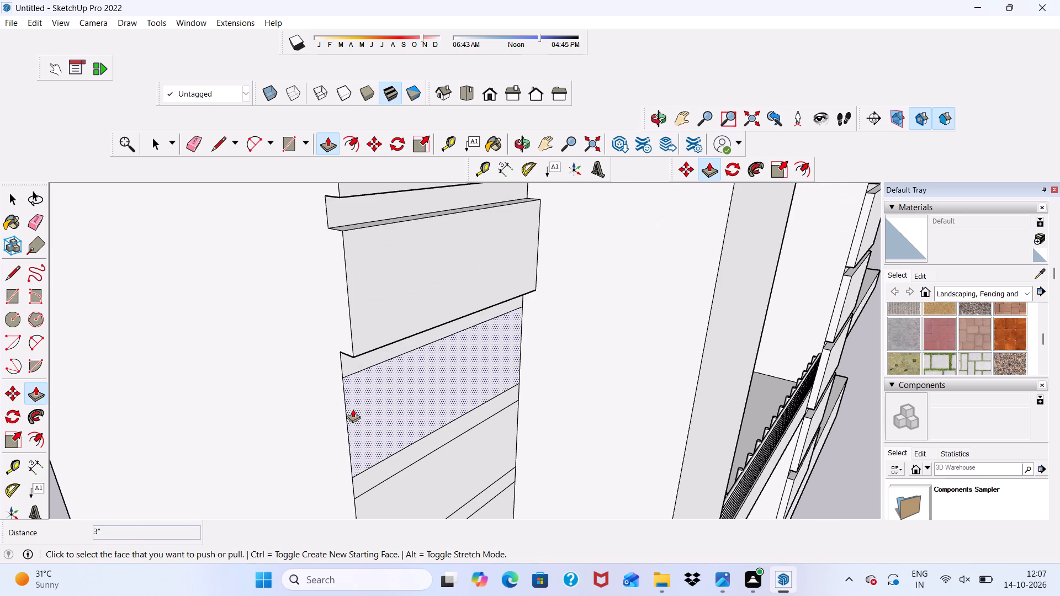
click(353, 409)
click(349, 323)
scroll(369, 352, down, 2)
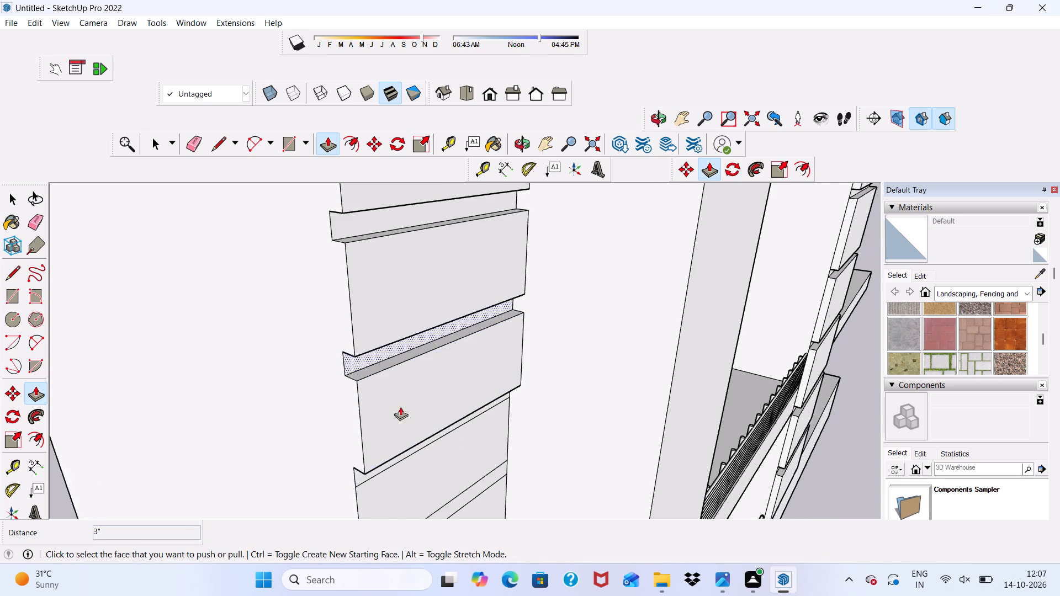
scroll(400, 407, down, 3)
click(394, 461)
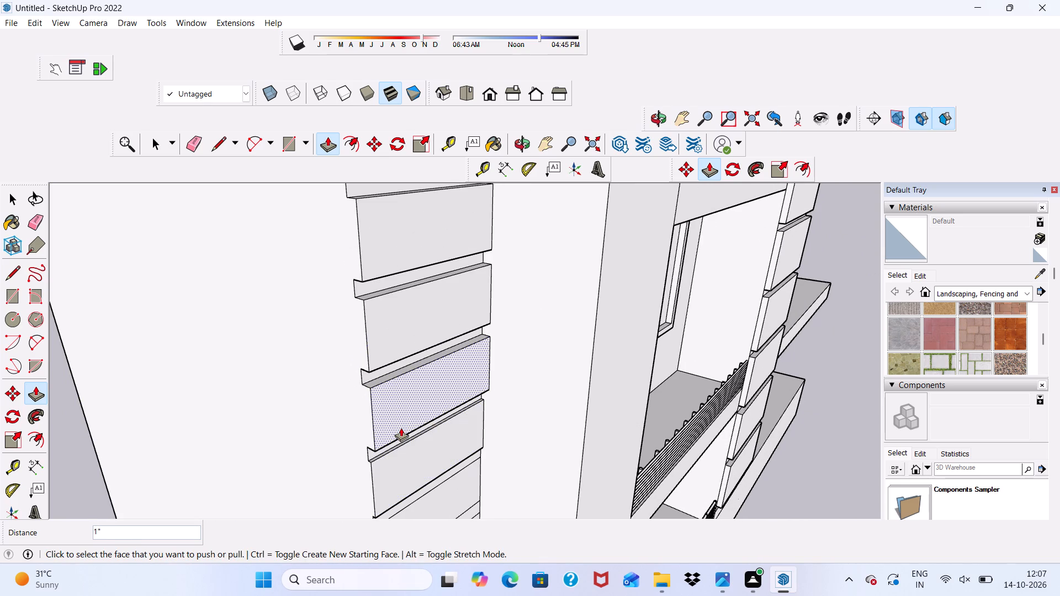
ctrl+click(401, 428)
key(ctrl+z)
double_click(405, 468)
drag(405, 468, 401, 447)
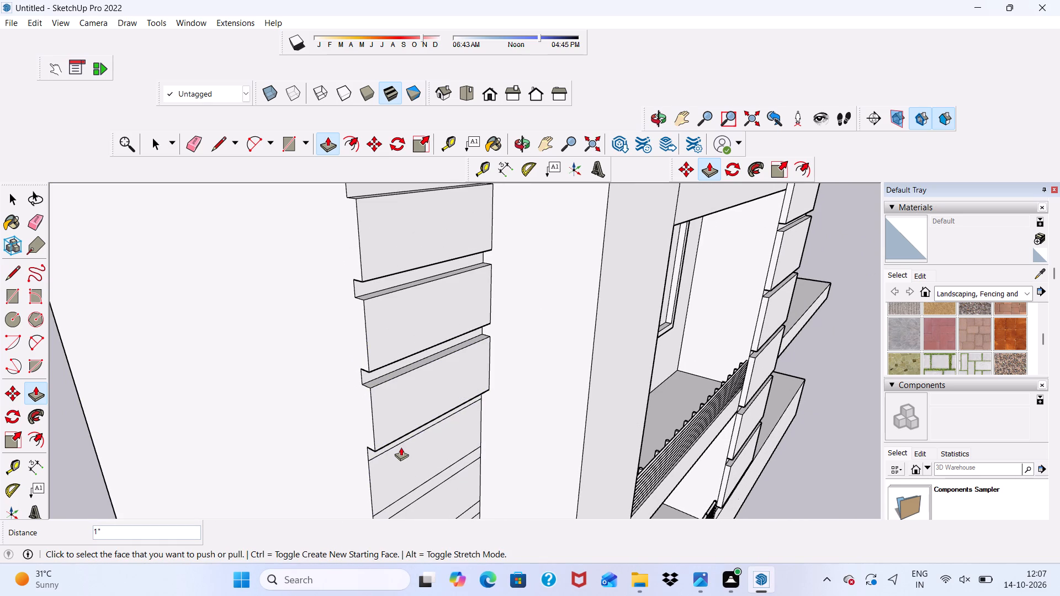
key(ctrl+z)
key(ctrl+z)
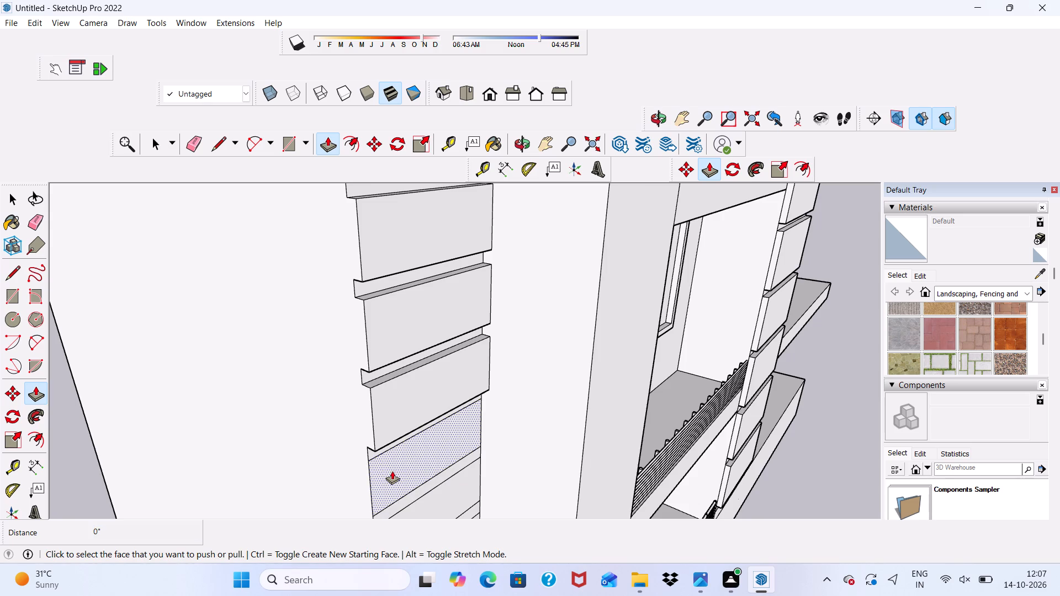
Pull the fifteenth, sixteenth and seventeenth rectangles of the recessed side wall out by 3" each.
click(379, 466)
click(373, 417)
scroll(355, 333, down, 6)
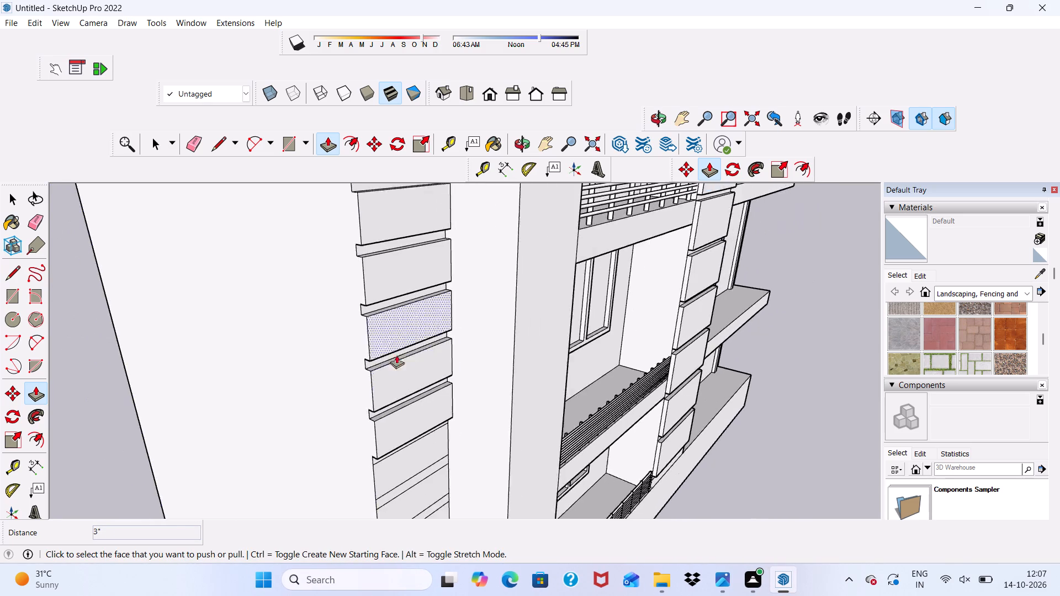
scroll(396, 355, down, 3)
scroll(388, 476, up, 10)
click(393, 438)
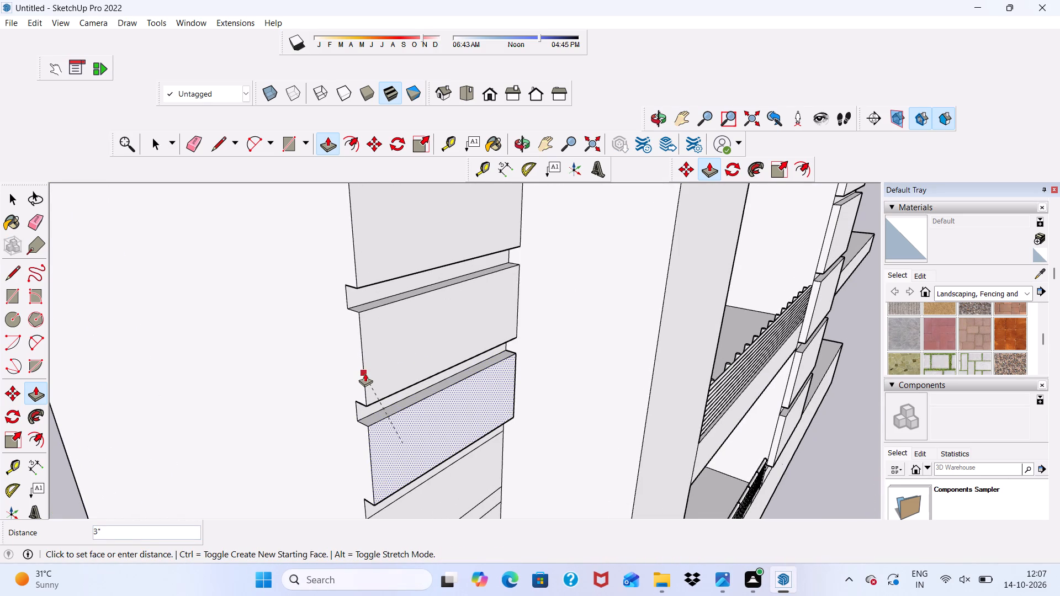
click(365, 373)
scroll(365, 373, down, 9)
scroll(393, 464, up, 4)
click(391, 453)
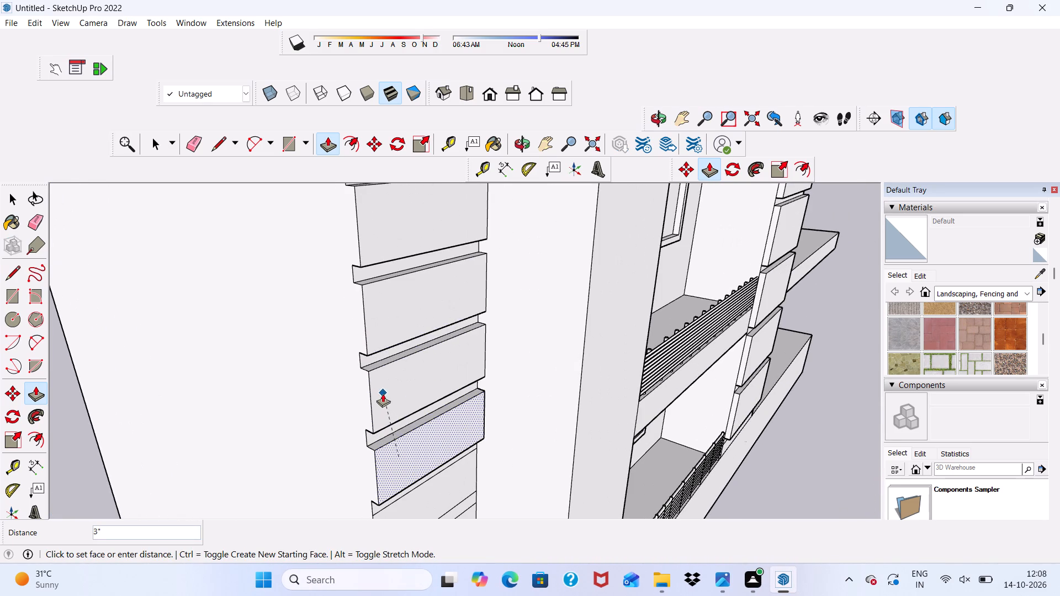
click(369, 391)
Pull the eighteenth rectangle, directly below the raised ones on the recessed side wall, out by 3".
scroll(390, 426, down, 5)
scroll(418, 482, up, 6)
scroll(404, 462, down, 7)
middle_drag(379, 487, 352, 347)
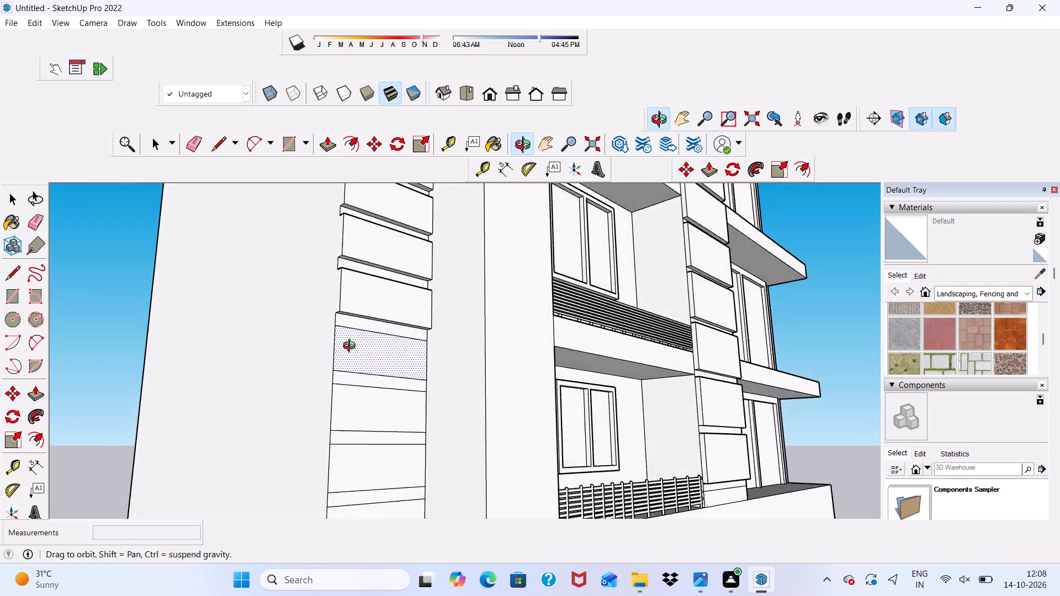
middle_drag(352, 347, 444, 391)
scroll(452, 411, up, 2)
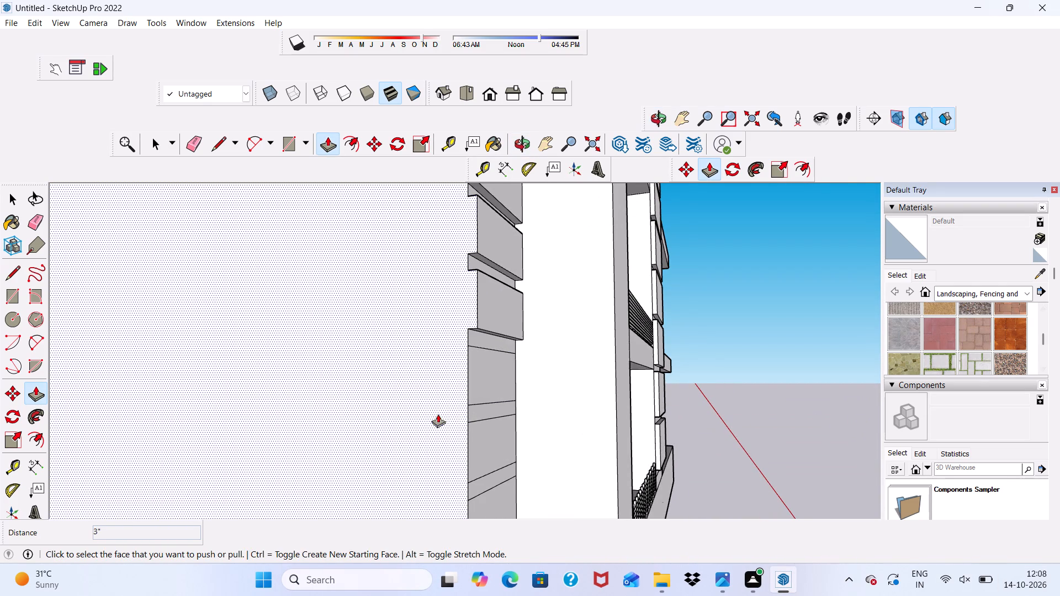
scroll(448, 416, up, 3)
scroll(473, 338, up, 8)
click(501, 354)
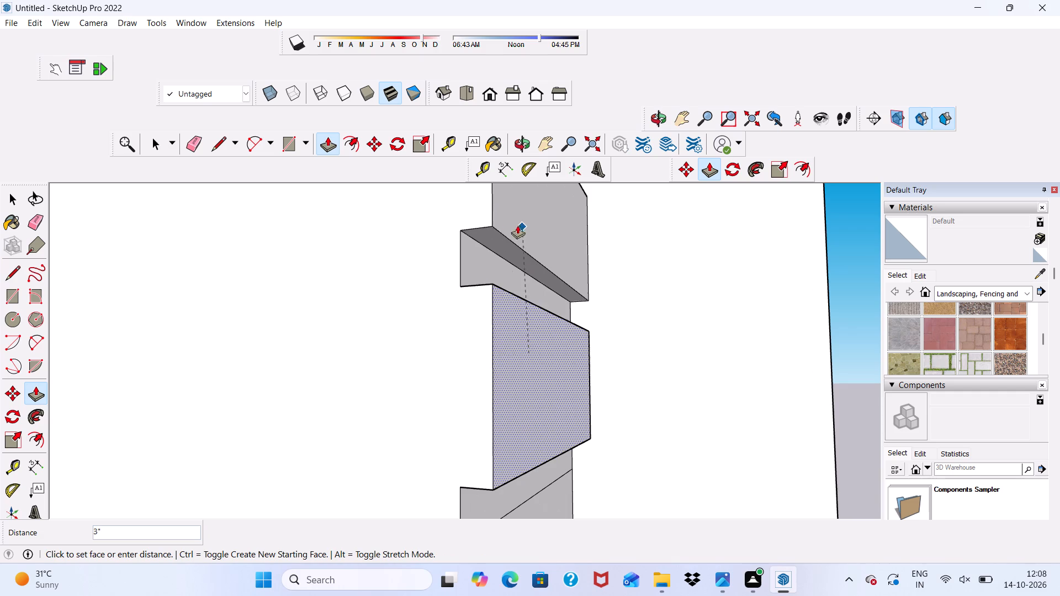
click(492, 210)
Push/Pull the nineteenth and twentieth rectangles of the recessed side wall outward to the same 3" depth.
scroll(504, 256, down, 4)
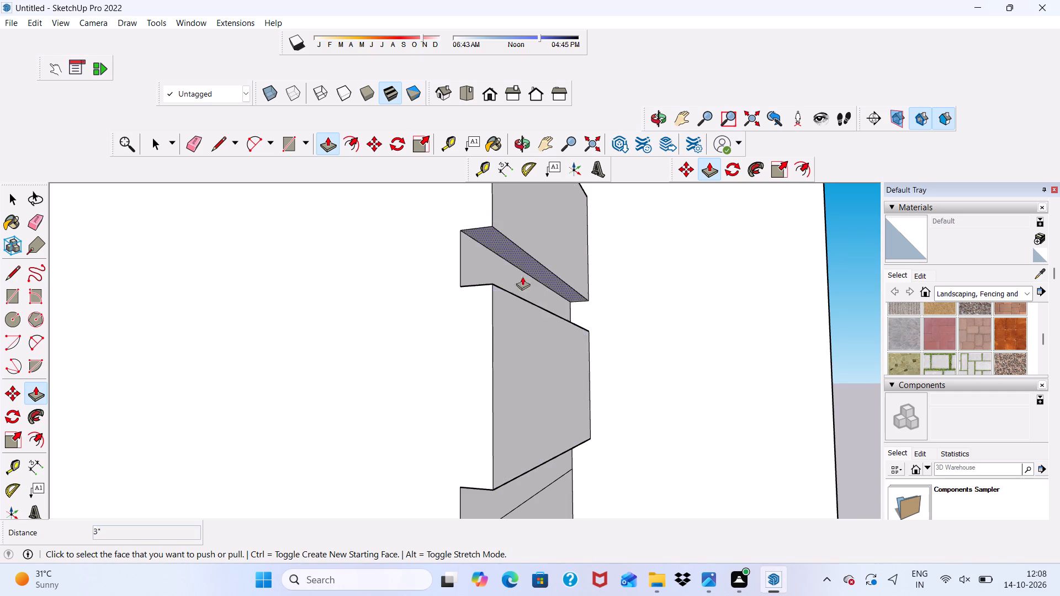
scroll(522, 276, down, 2)
scroll(526, 224, down, 11)
scroll(537, 329, up, 5)
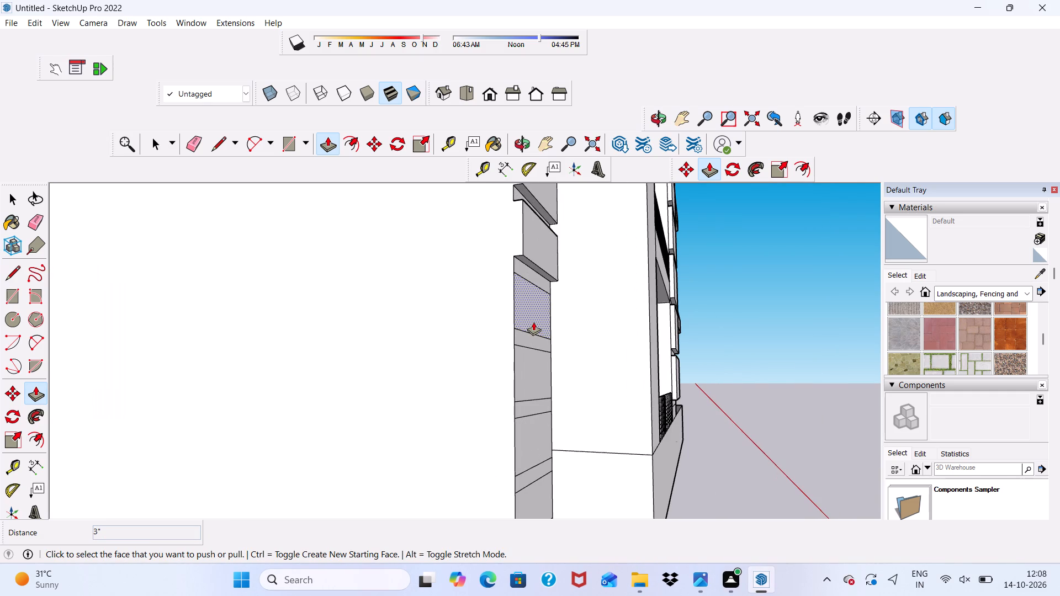
click(533, 322)
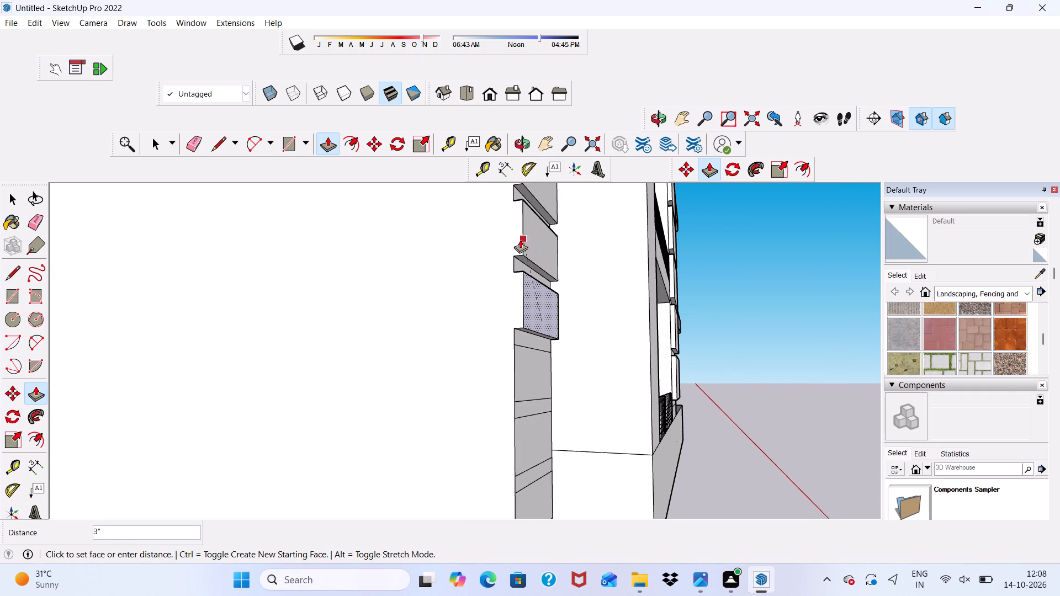
click(520, 240)
click(529, 366)
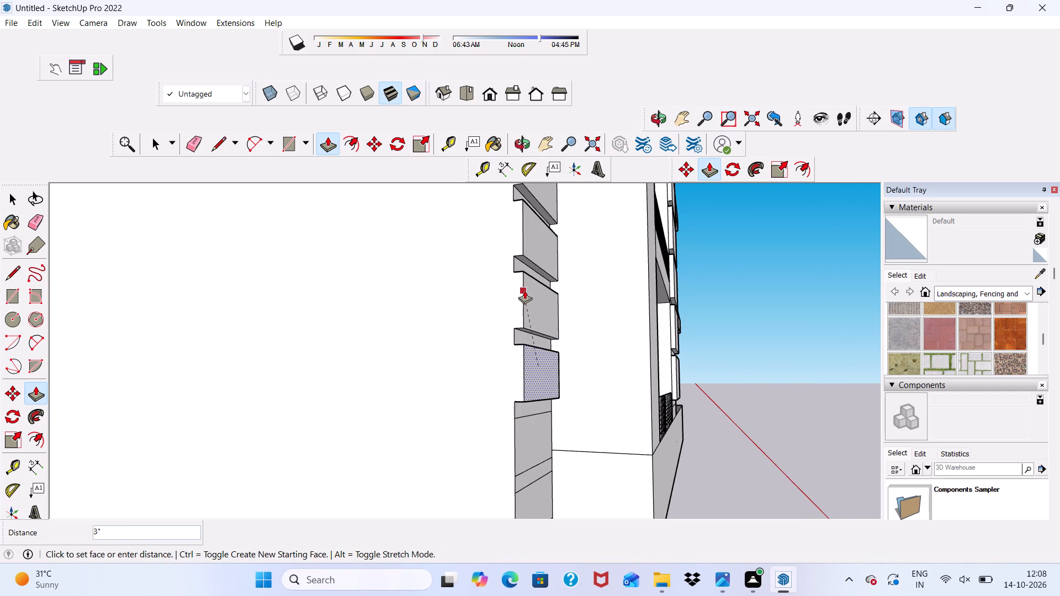
click(525, 289)
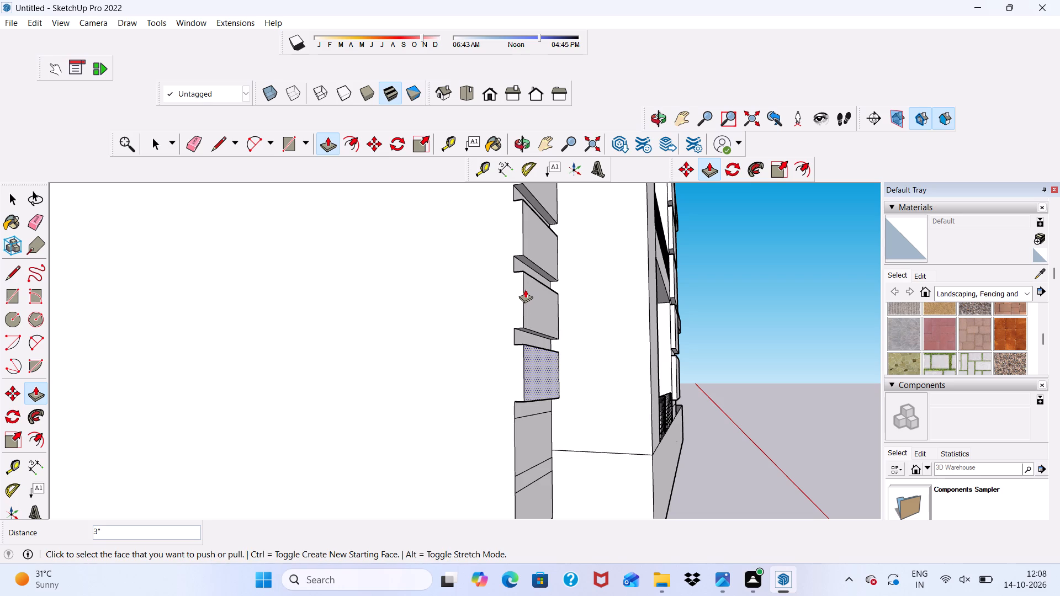
Push/Pull the twenty-first and twenty-second rectangles of the recessed side wall outward by 3" each, matching those above.
scroll(482, 203, down, 8)
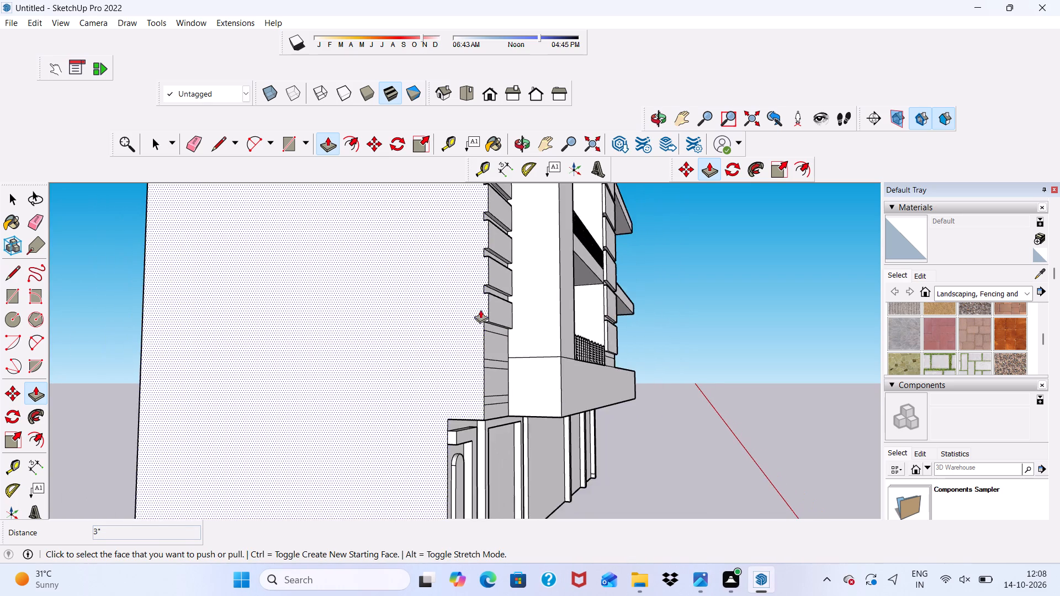
middle_drag(491, 315, 426, 354)
scroll(440, 379, up, 6)
click(426, 370)
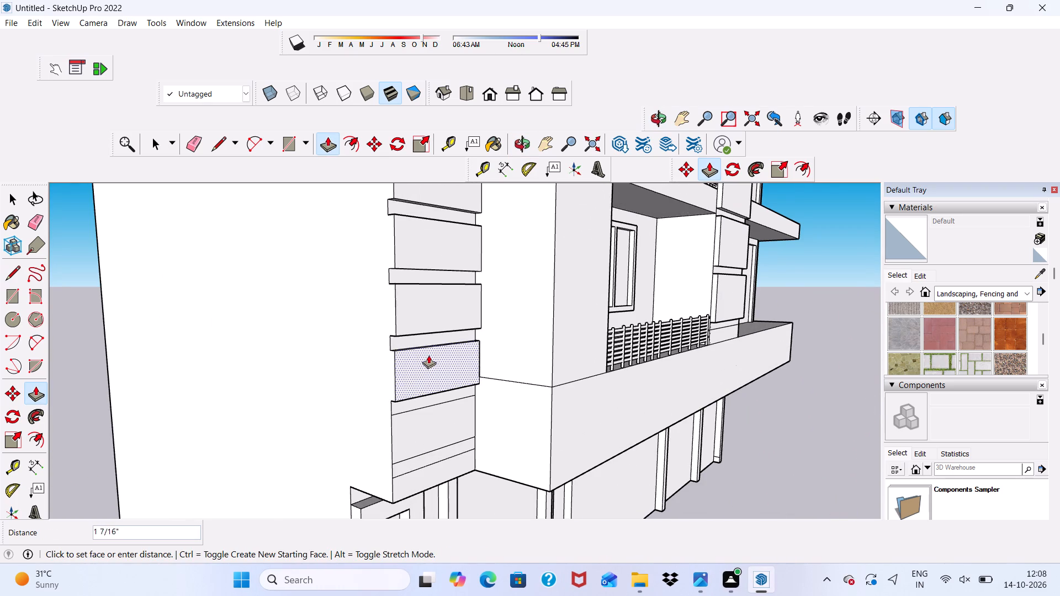
scroll(400, 313, up, 1)
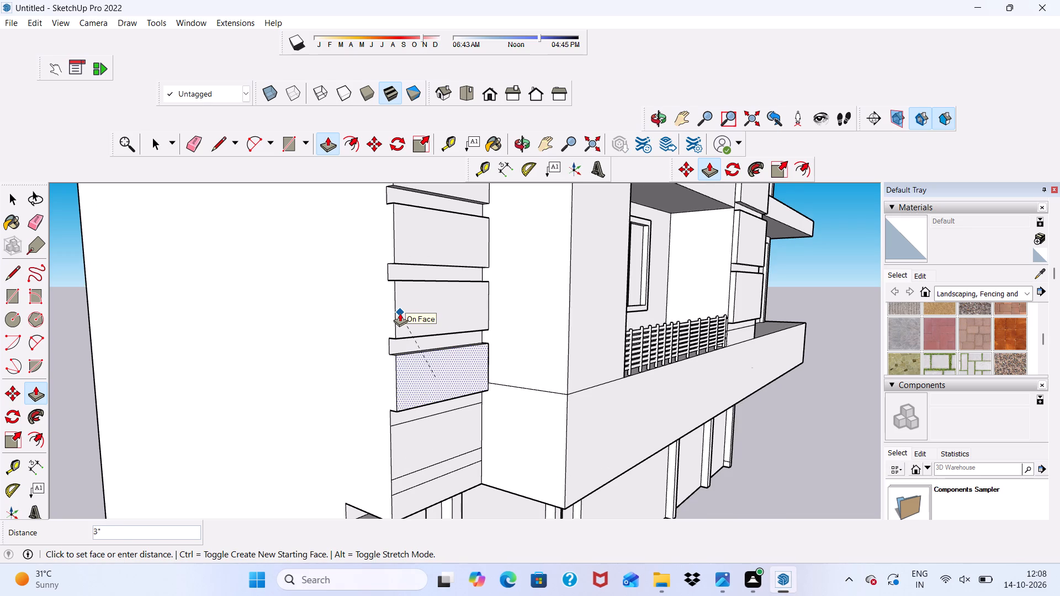
middle_drag(400, 313, 474, 286)
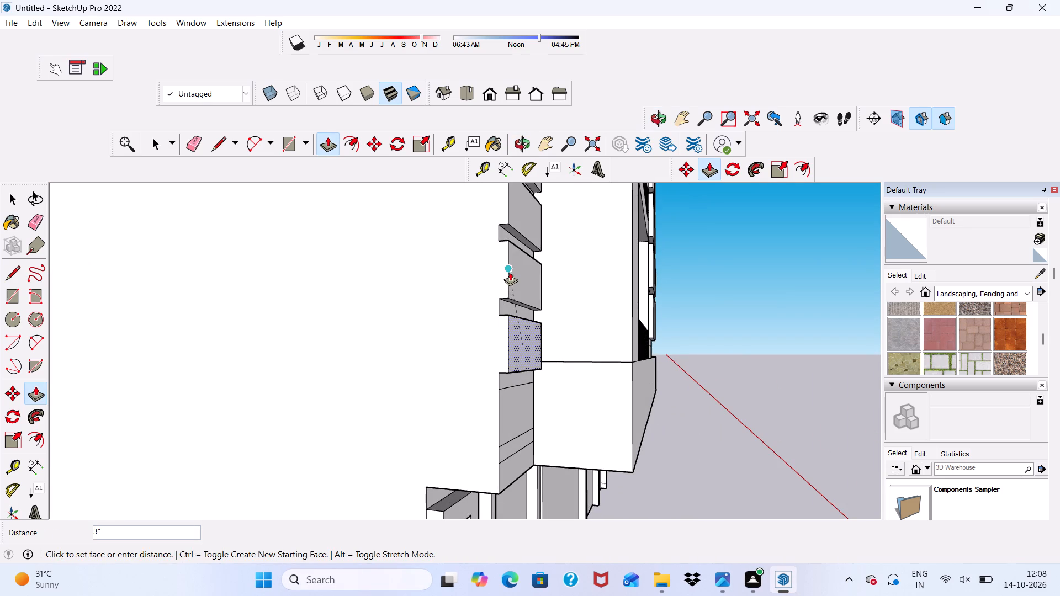
scroll(511, 270, up, 9)
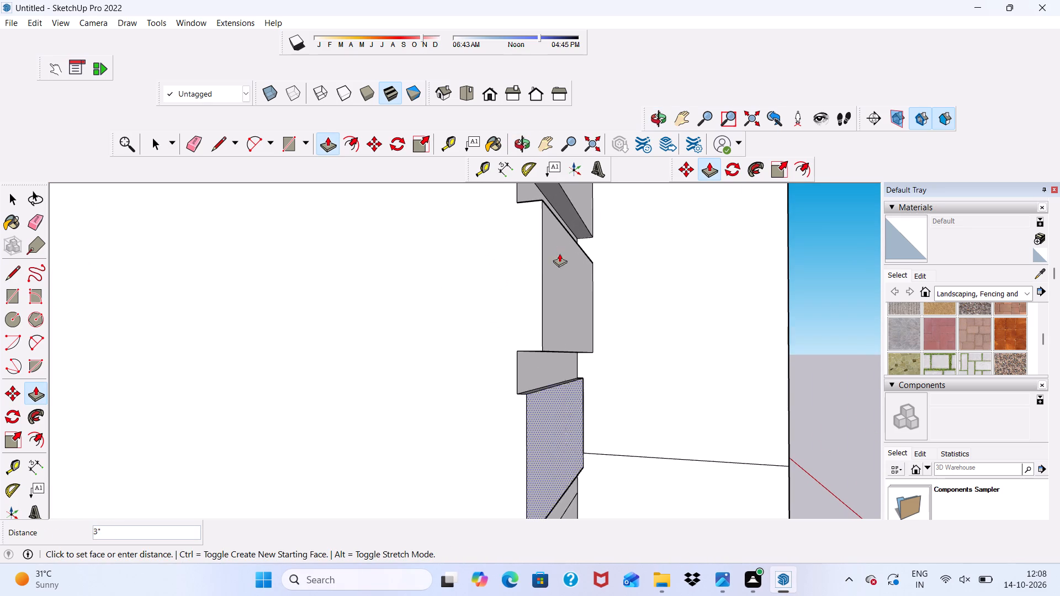
click(540, 286)
scroll(559, 229, down, 10)
scroll(531, 428, up, 6)
click(540, 387)
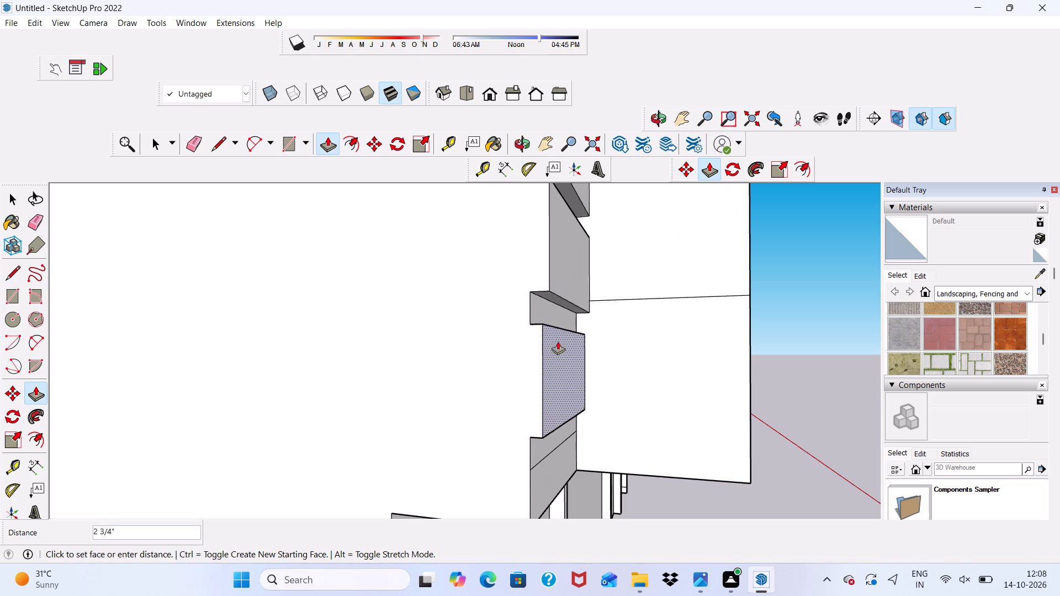
click(549, 215)
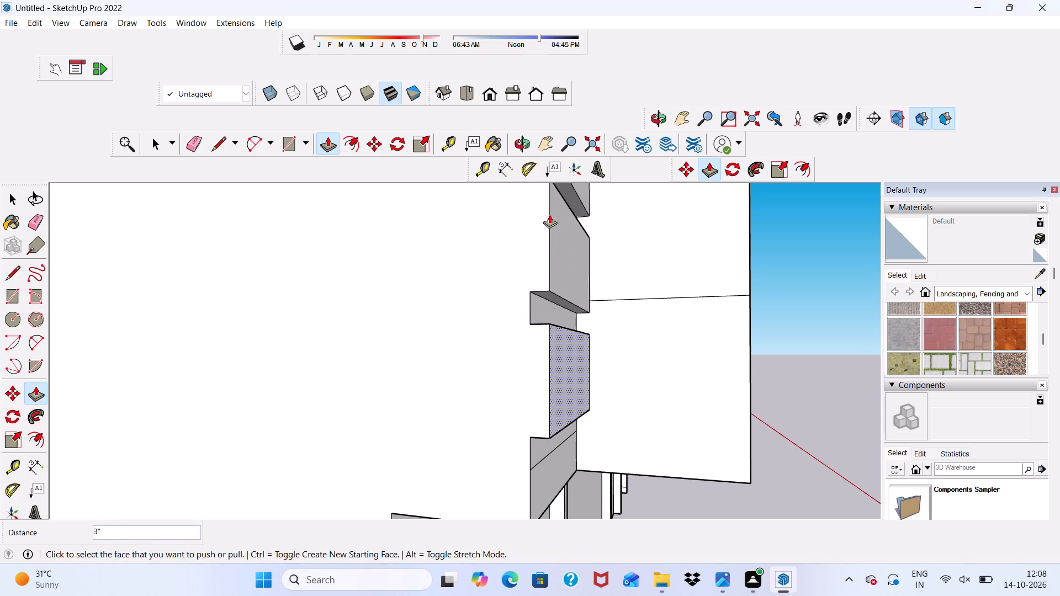
Pull the last, shorter rectangle of the recessed side wall, just above the ground floor, out by 3" and leave Push/Pull.
scroll(552, 233, down, 9)
middle_drag(555, 305, 495, 317)
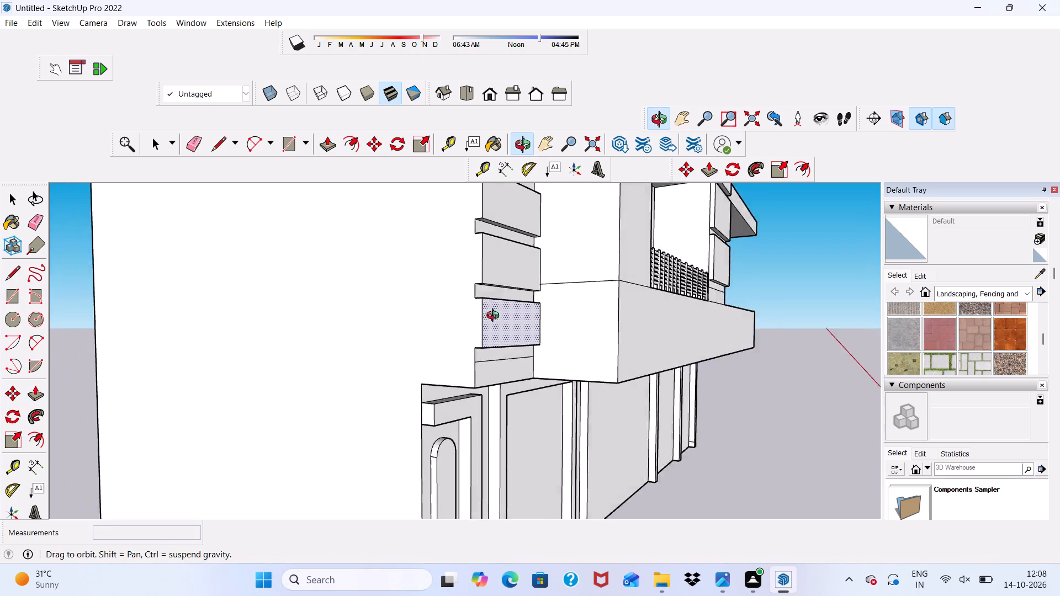
middle_drag(495, 317, 492, 318)
scroll(508, 355, up, 5)
scroll(471, 361, down, 1)
scroll(459, 383, up, 4)
click(459, 383)
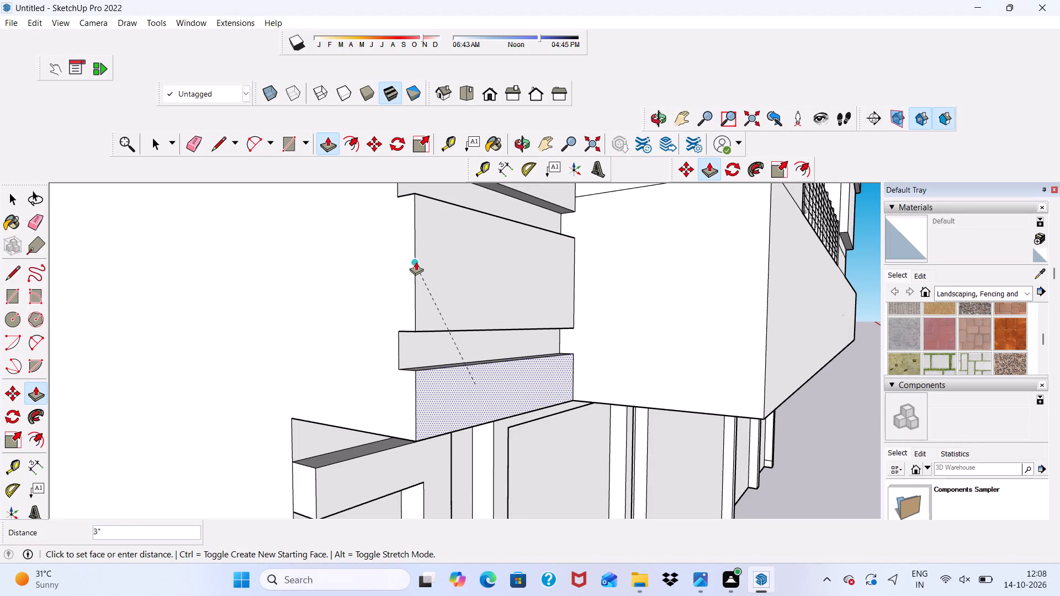
click(414, 236)
scroll(396, 274, down, 6)
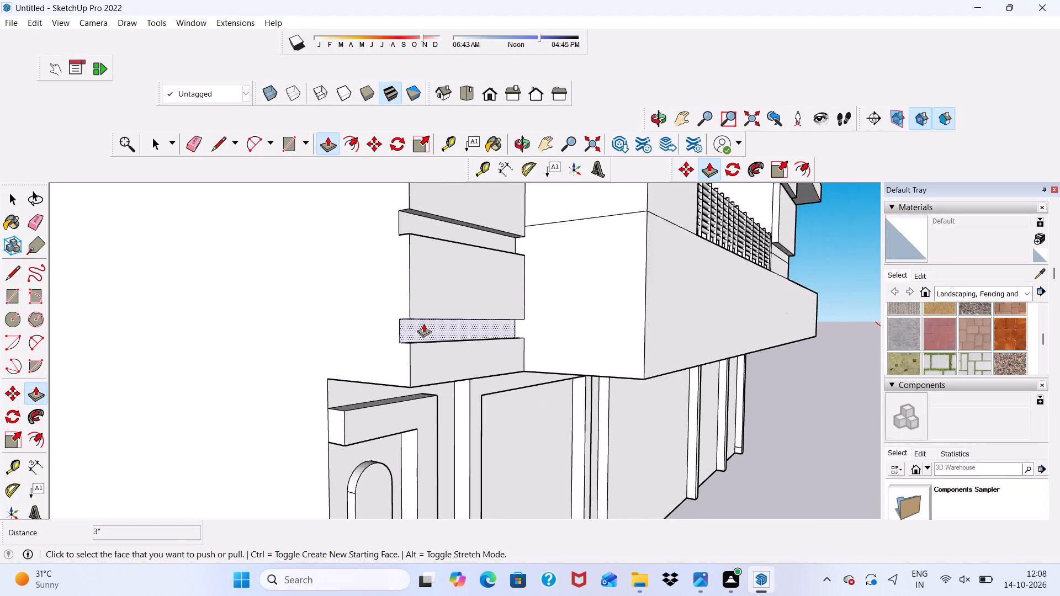
middle_drag(423, 323, 358, 389)
scroll(487, 339, up, 1)
scroll(343, 381, up, 1)
scroll(346, 358, down, 5)
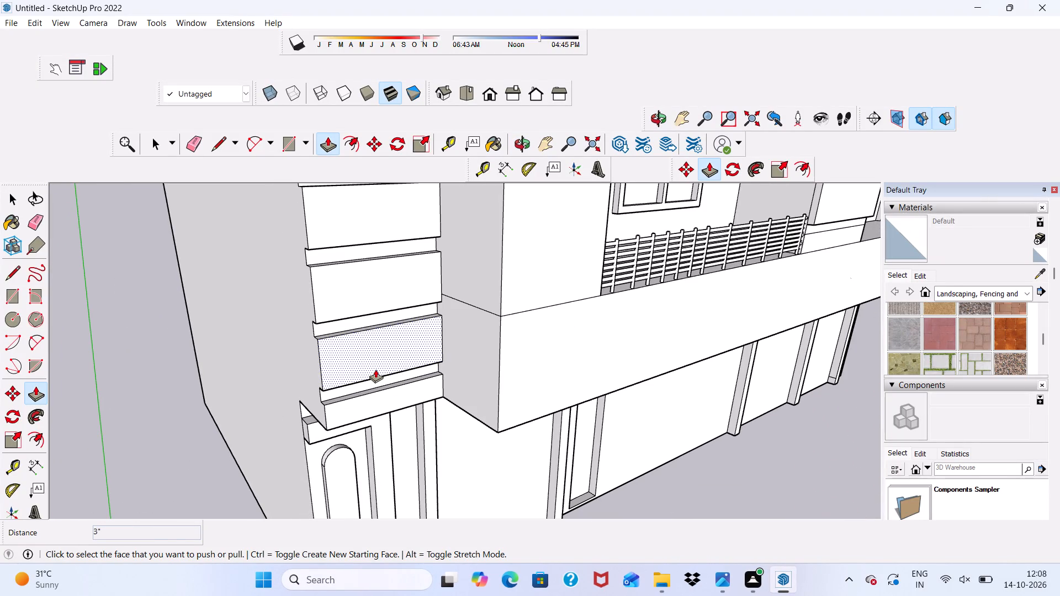
key(space)
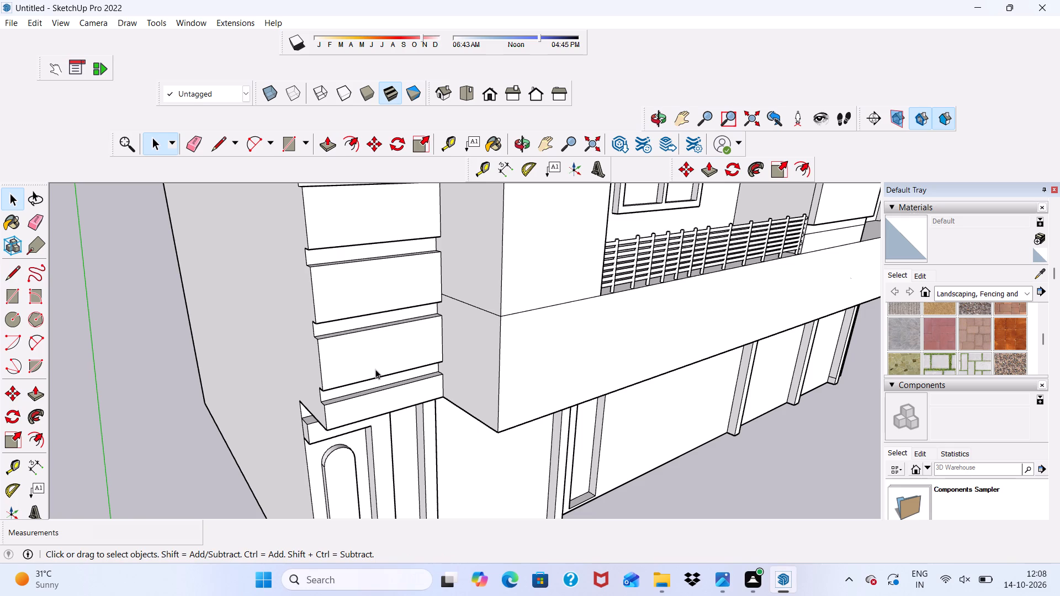
Examine the raised side-wall rectangles, ground floor and whole front facade from several angles.
scroll(370, 390, up, 2)
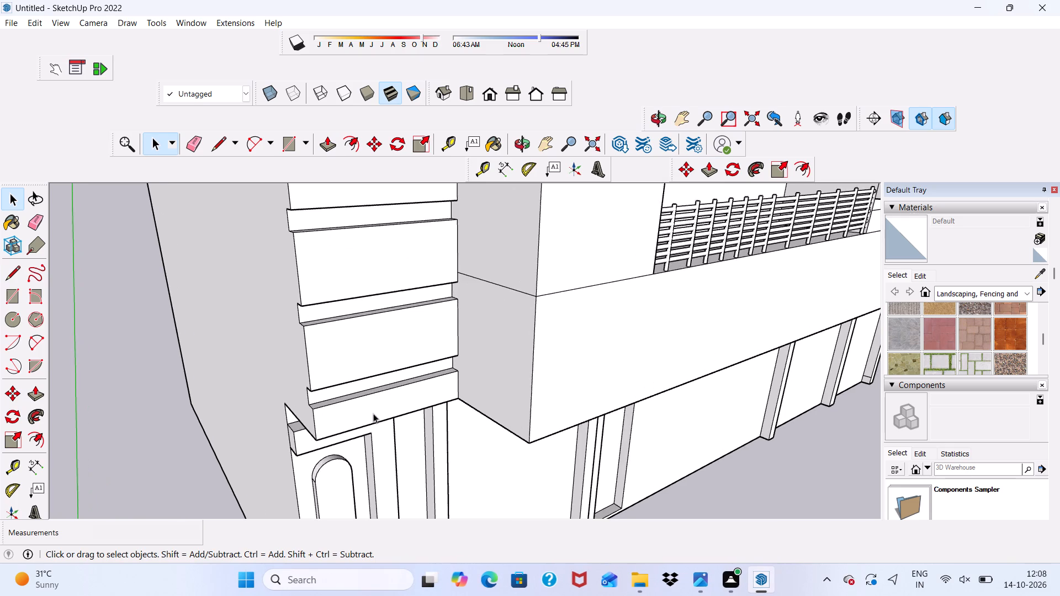
scroll(373, 413, down, 11)
middle_drag(388, 418, 214, 403)
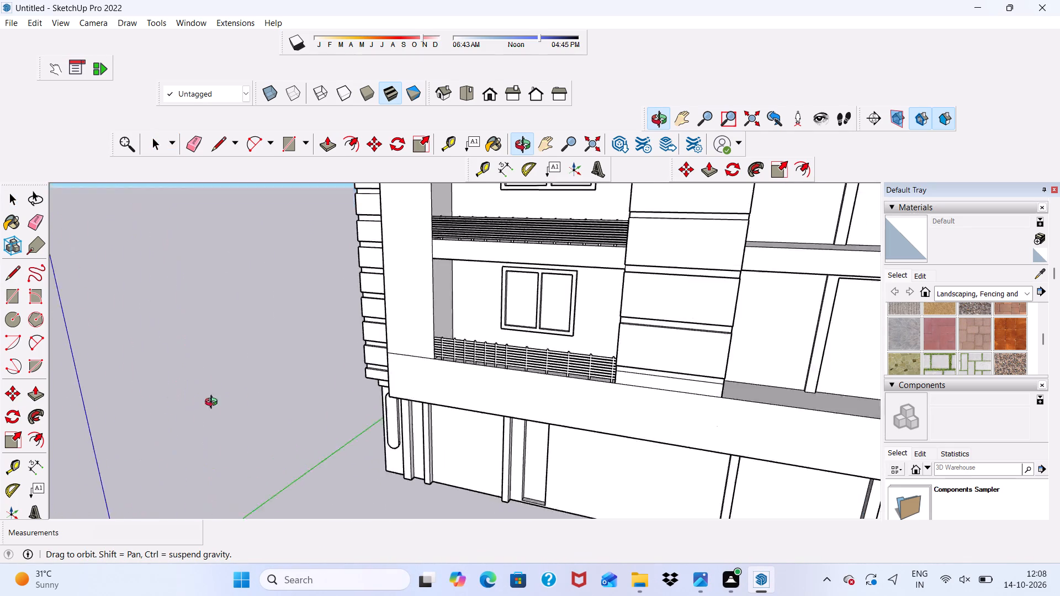
middle_drag(214, 403, 315, 439)
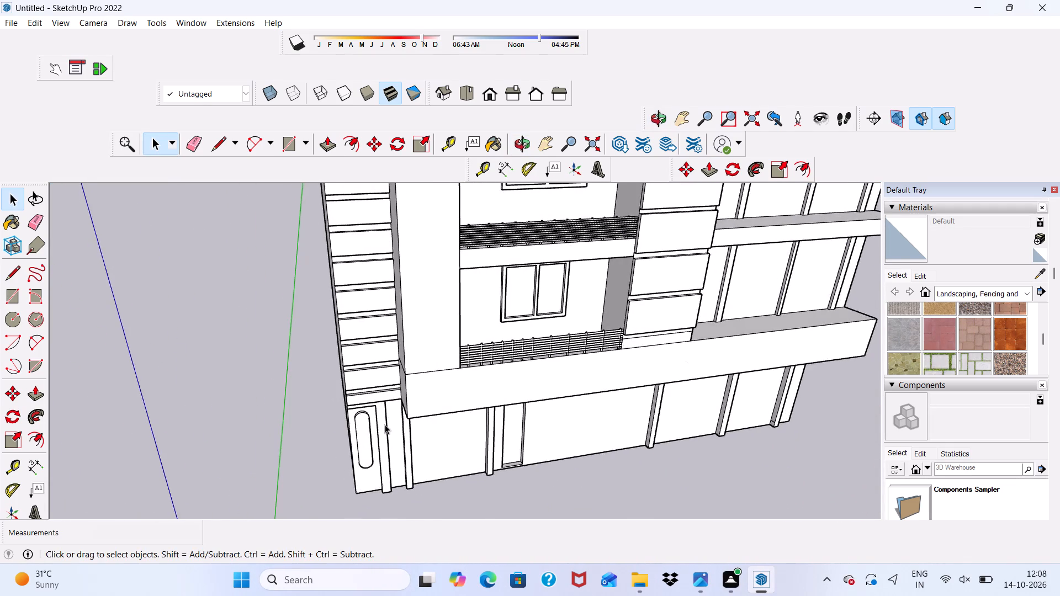
scroll(475, 411, up, 5)
scroll(489, 424, down, 5)
scroll(436, 400, down, 10)
middle_drag(539, 439, 493, 344)
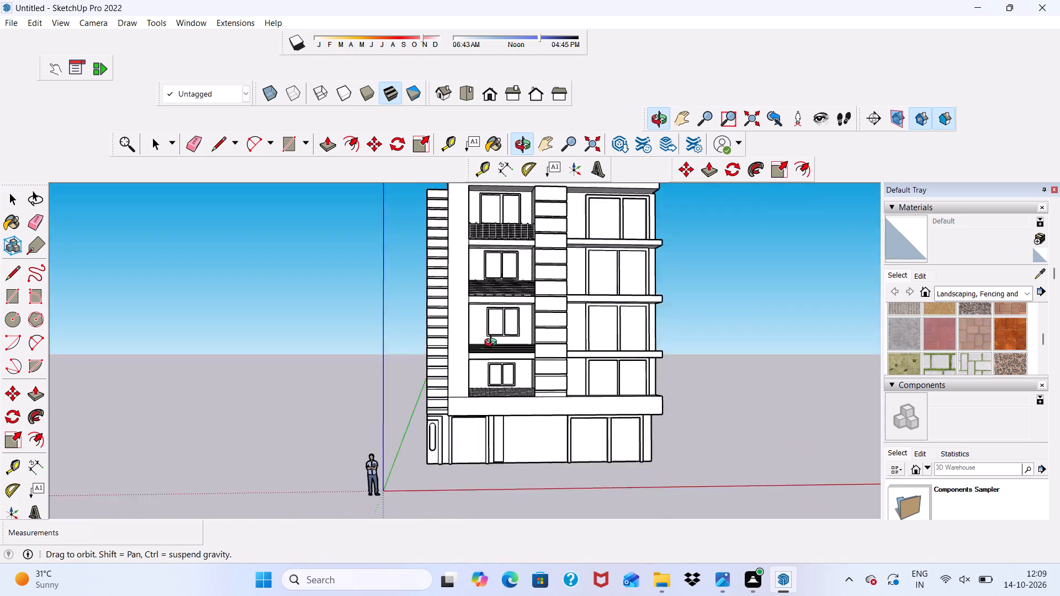
middle_drag(493, 344, 328, 401)
scroll(328, 401, up, 4)
scroll(328, 401, down, 1)
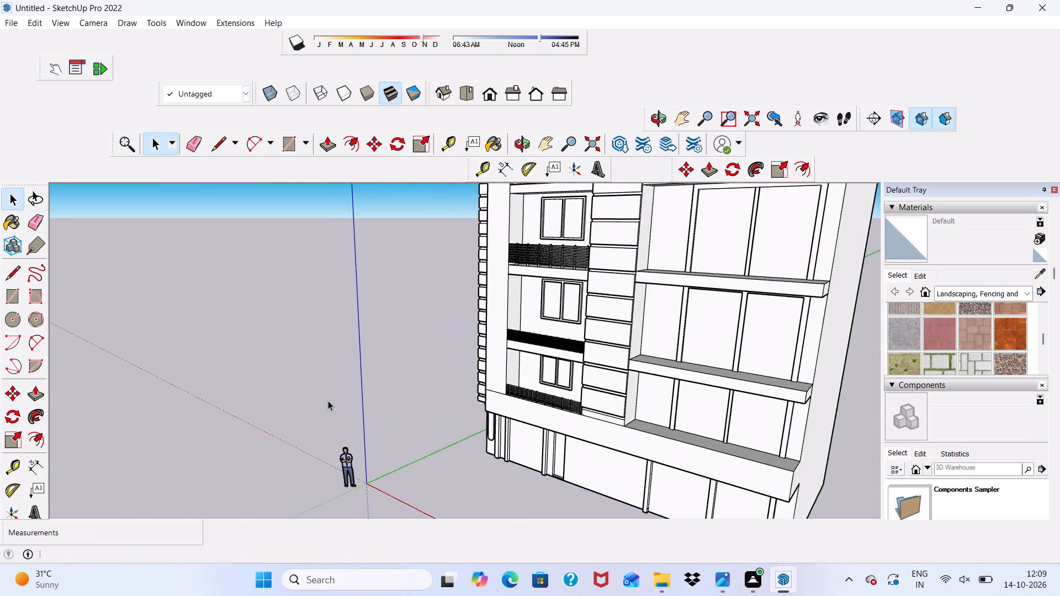
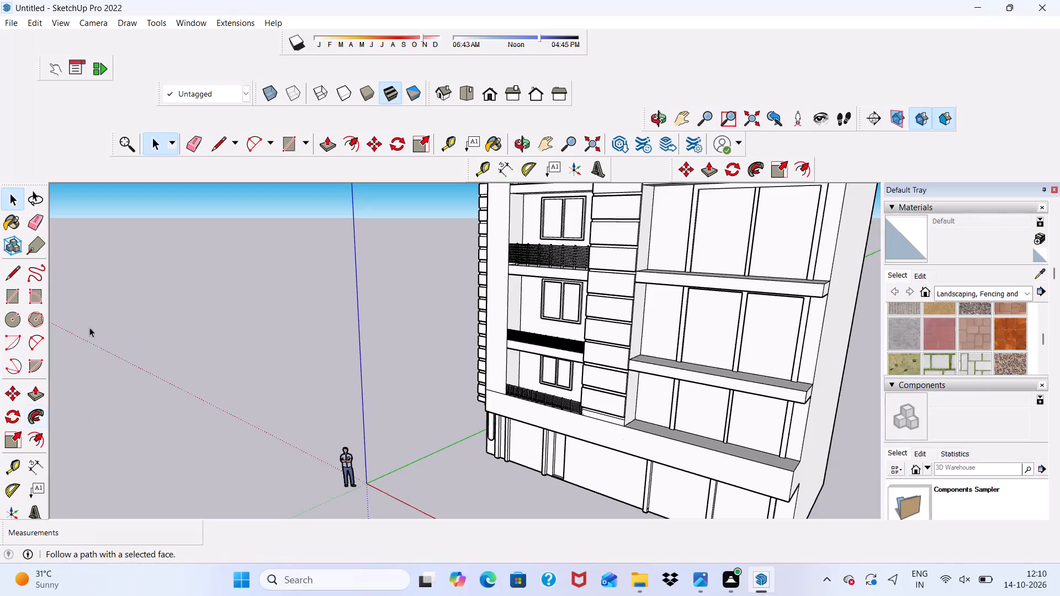
Examine the front facade's railed balconies, striped column and wide window bay up to the top floor.
key(space)
scroll(458, 347, up, 10)
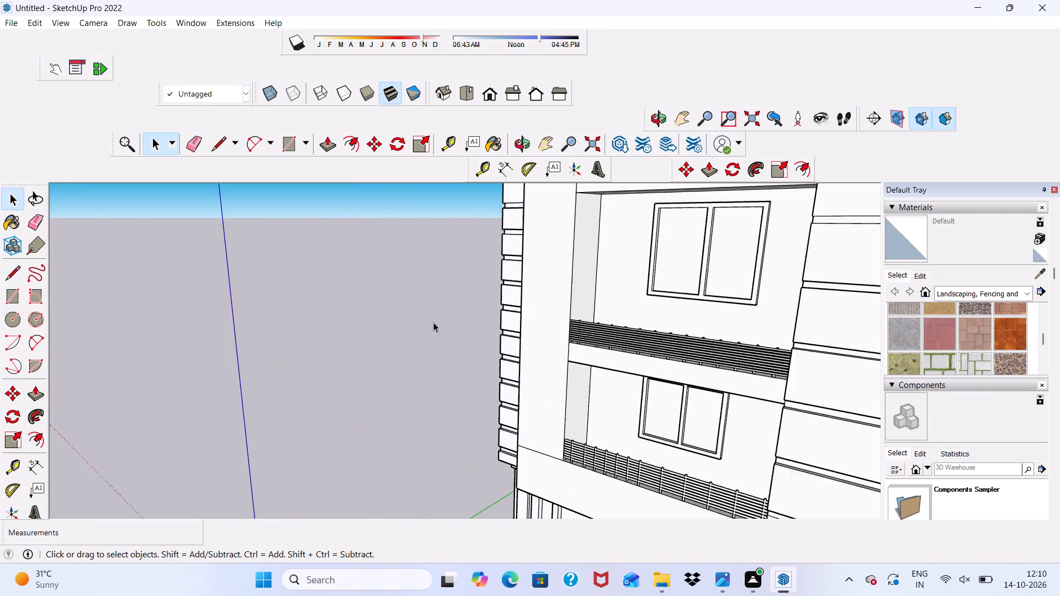
scroll(433, 322, up, 2)
scroll(302, 334, down, 2)
middle_drag(303, 344, 469, 333)
scroll(574, 336, up, 6)
scroll(419, 343, down, 7)
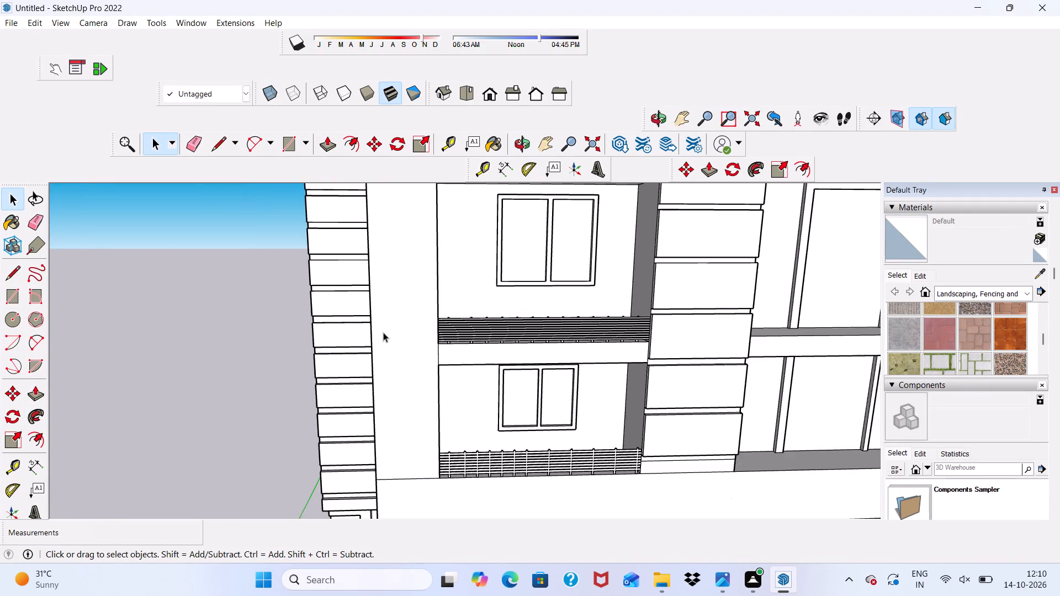
scroll(356, 339, down, 6)
scroll(634, 236, up, 5)
scroll(561, 281, down, 7)
scroll(524, 338, up, 4)
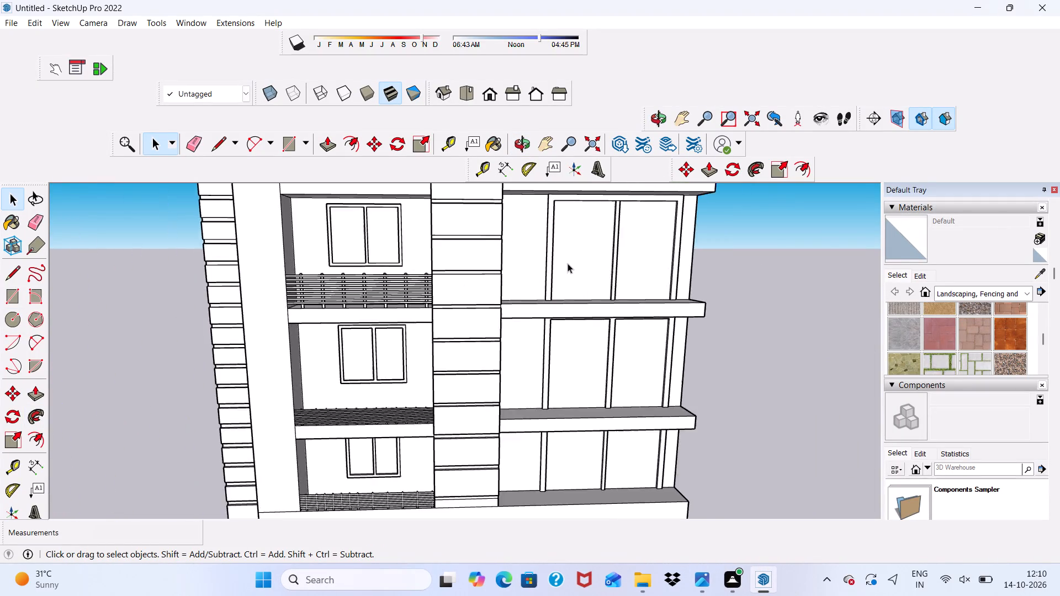
scroll(568, 263, up, 2)
scroll(569, 259, down, 13)
scroll(595, 235, up, 12)
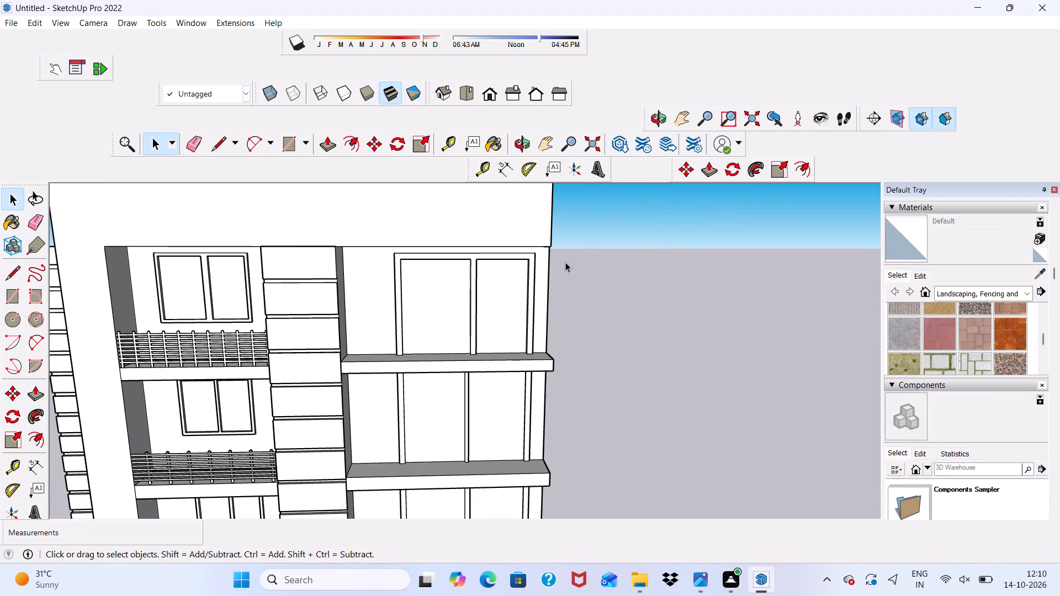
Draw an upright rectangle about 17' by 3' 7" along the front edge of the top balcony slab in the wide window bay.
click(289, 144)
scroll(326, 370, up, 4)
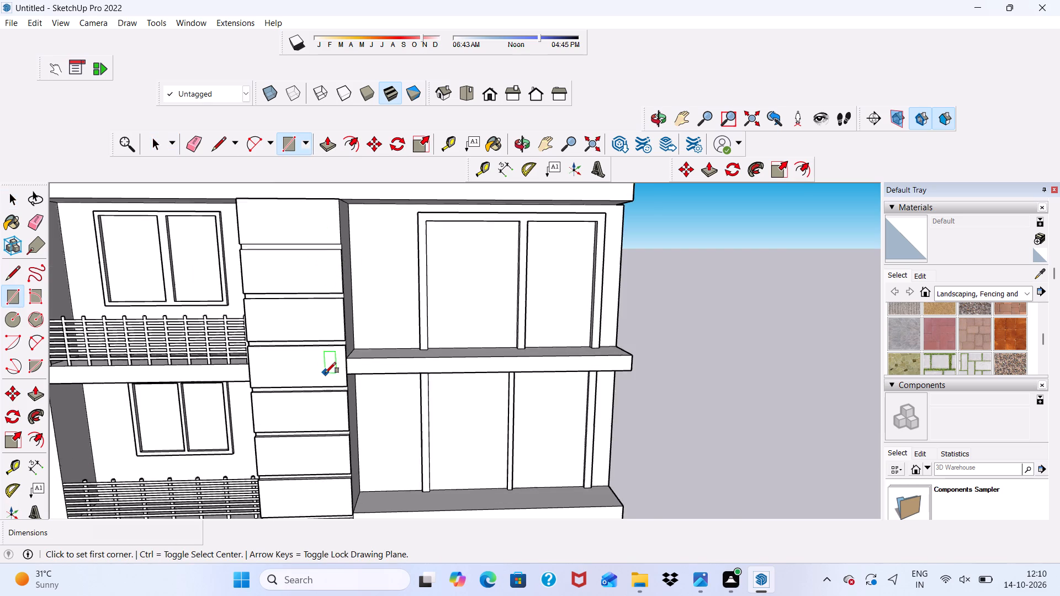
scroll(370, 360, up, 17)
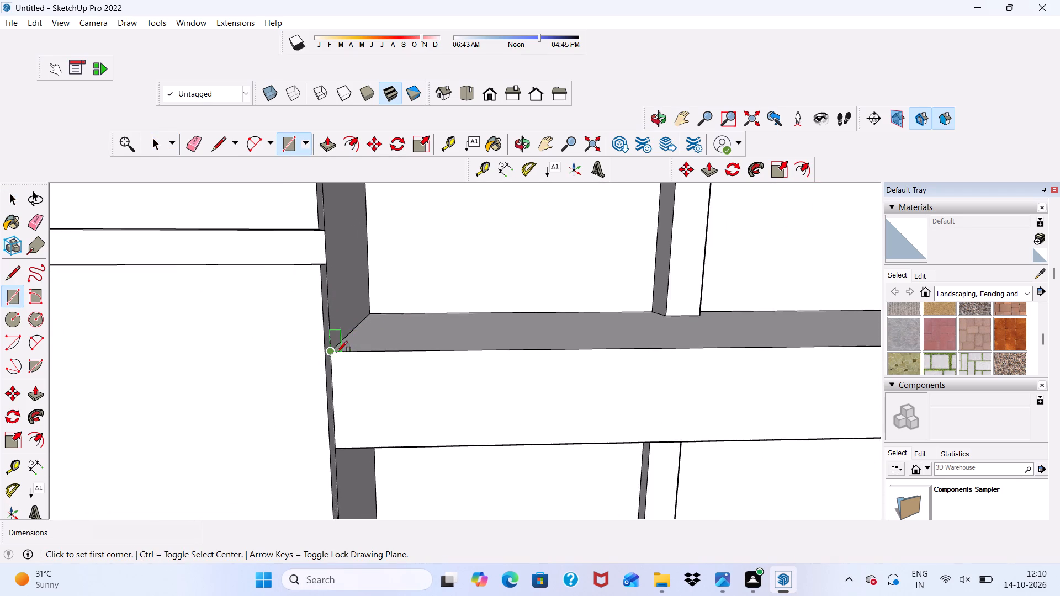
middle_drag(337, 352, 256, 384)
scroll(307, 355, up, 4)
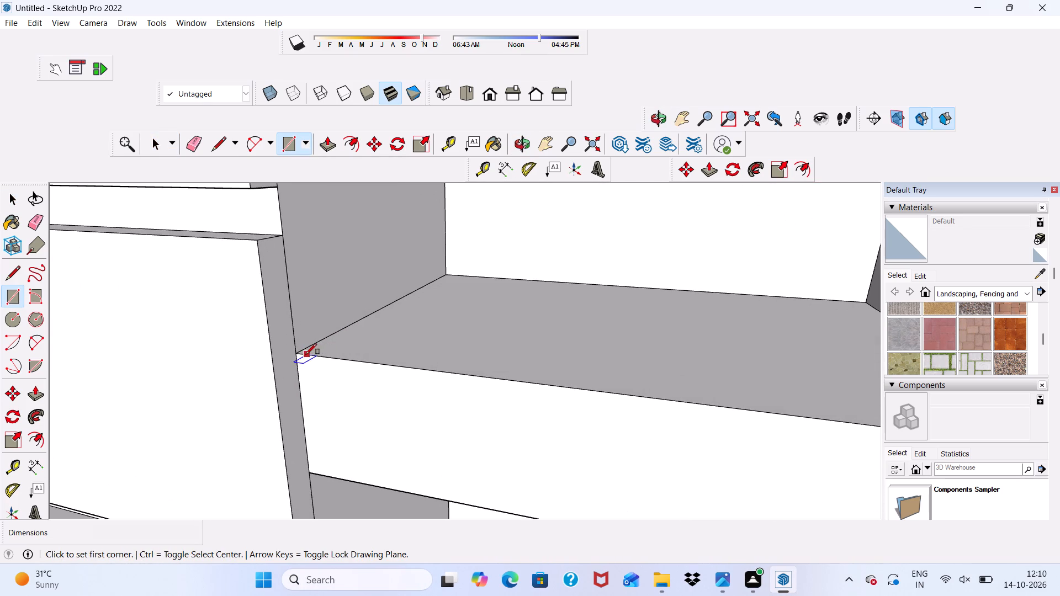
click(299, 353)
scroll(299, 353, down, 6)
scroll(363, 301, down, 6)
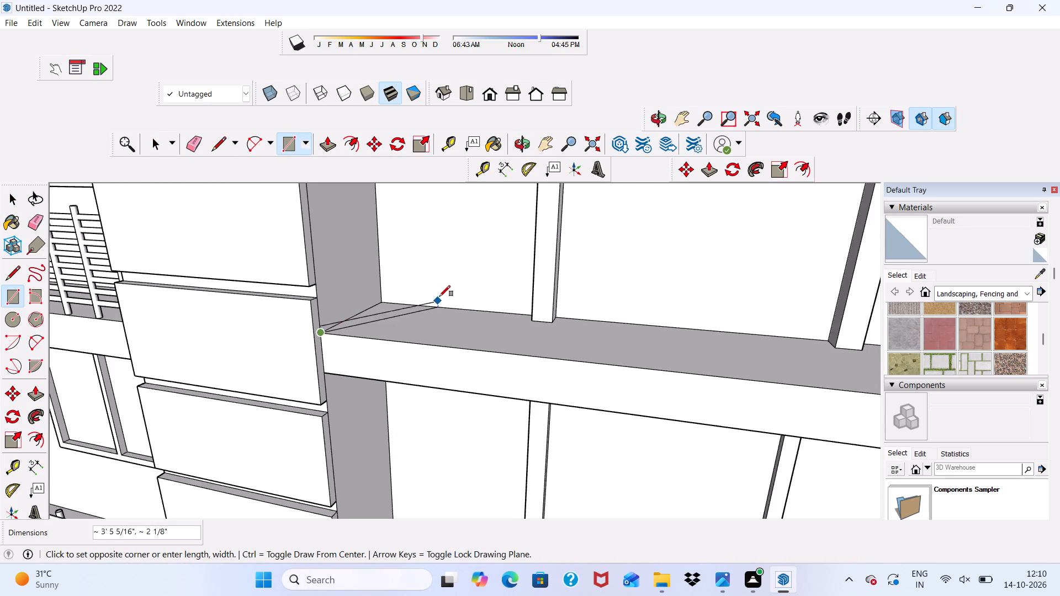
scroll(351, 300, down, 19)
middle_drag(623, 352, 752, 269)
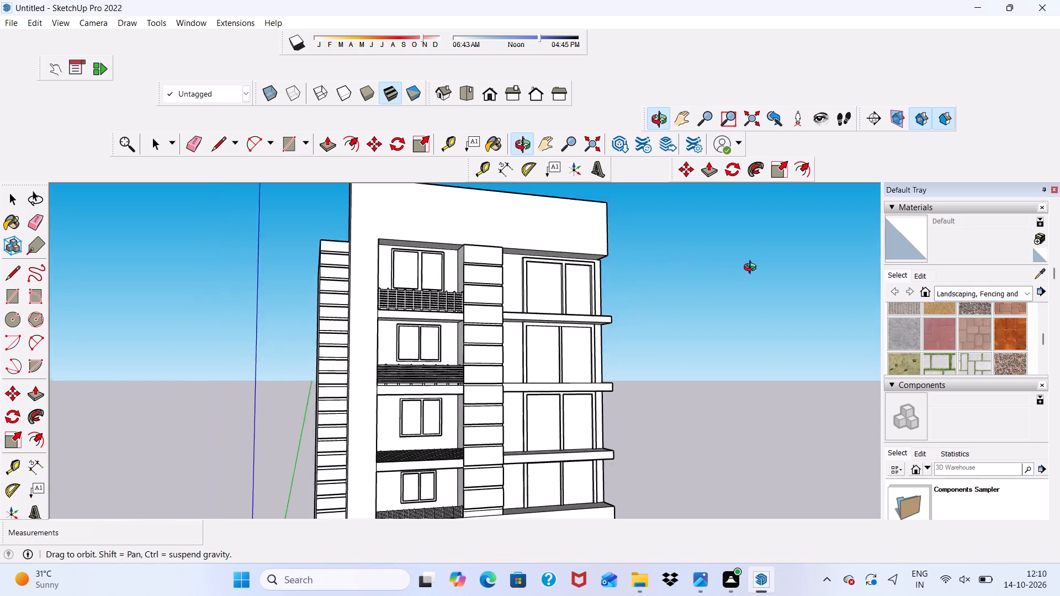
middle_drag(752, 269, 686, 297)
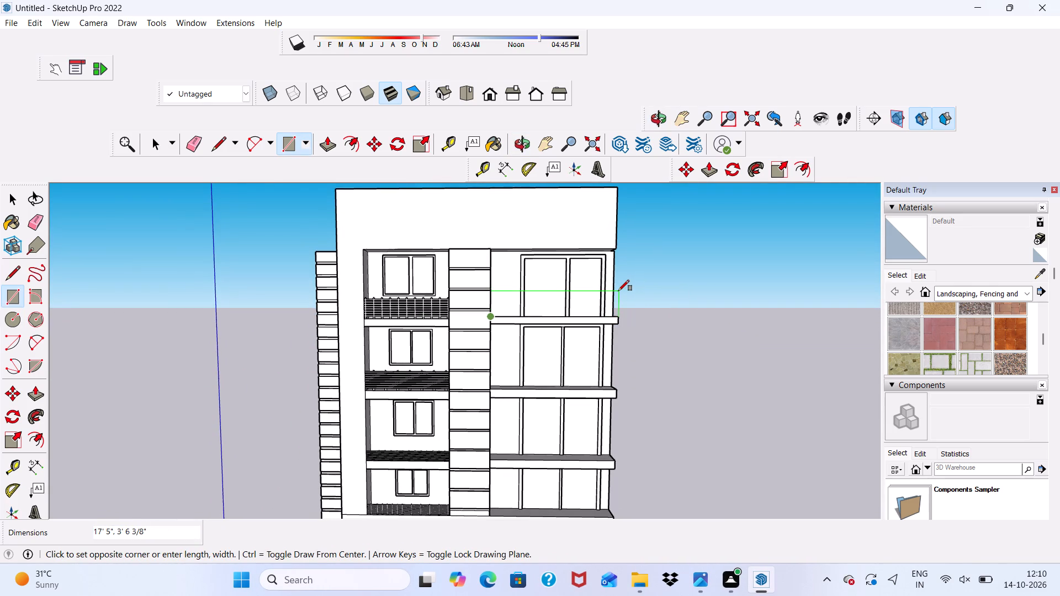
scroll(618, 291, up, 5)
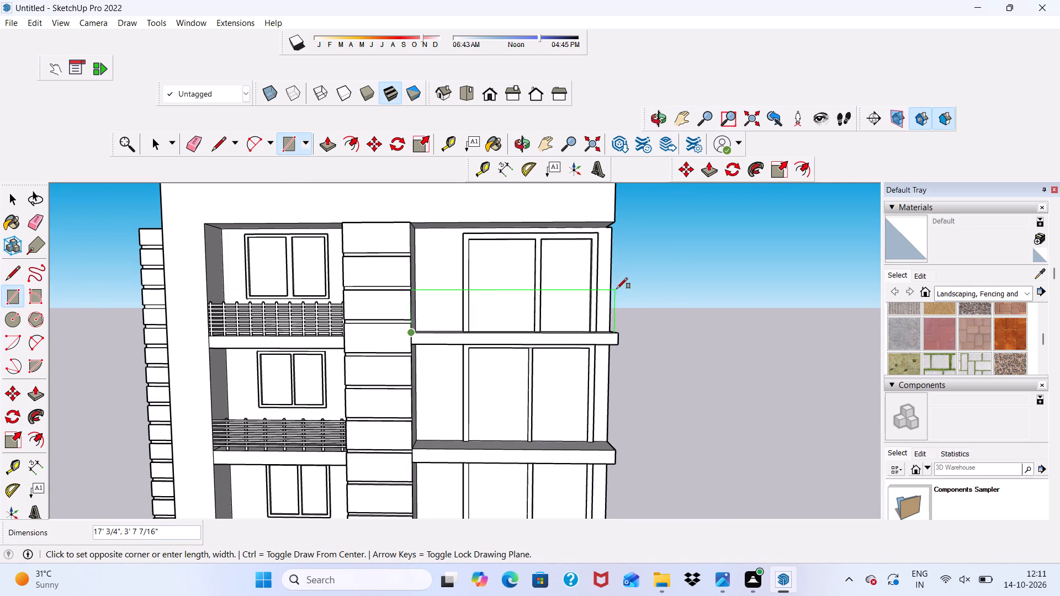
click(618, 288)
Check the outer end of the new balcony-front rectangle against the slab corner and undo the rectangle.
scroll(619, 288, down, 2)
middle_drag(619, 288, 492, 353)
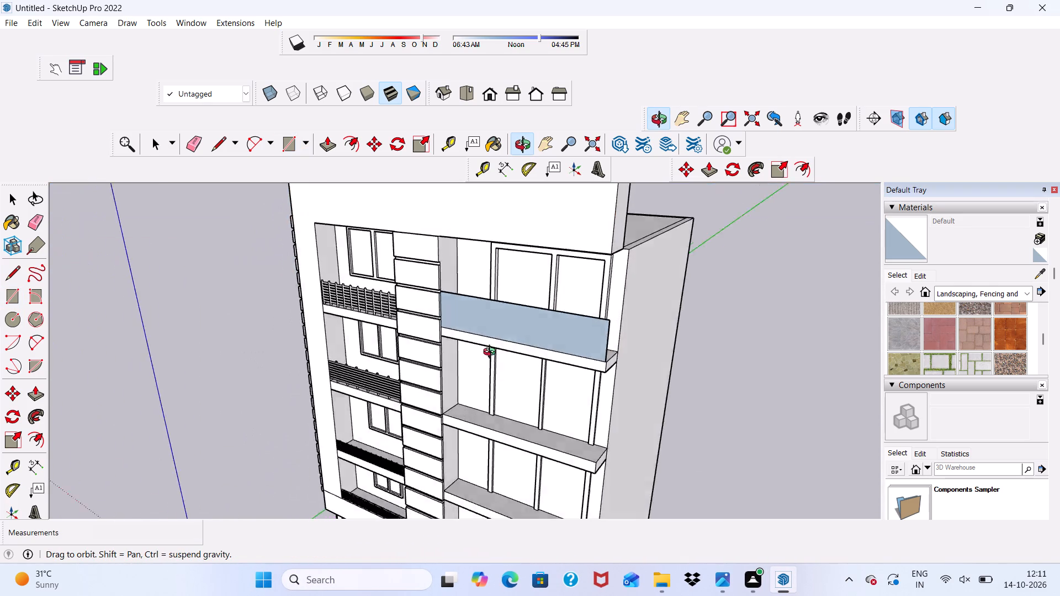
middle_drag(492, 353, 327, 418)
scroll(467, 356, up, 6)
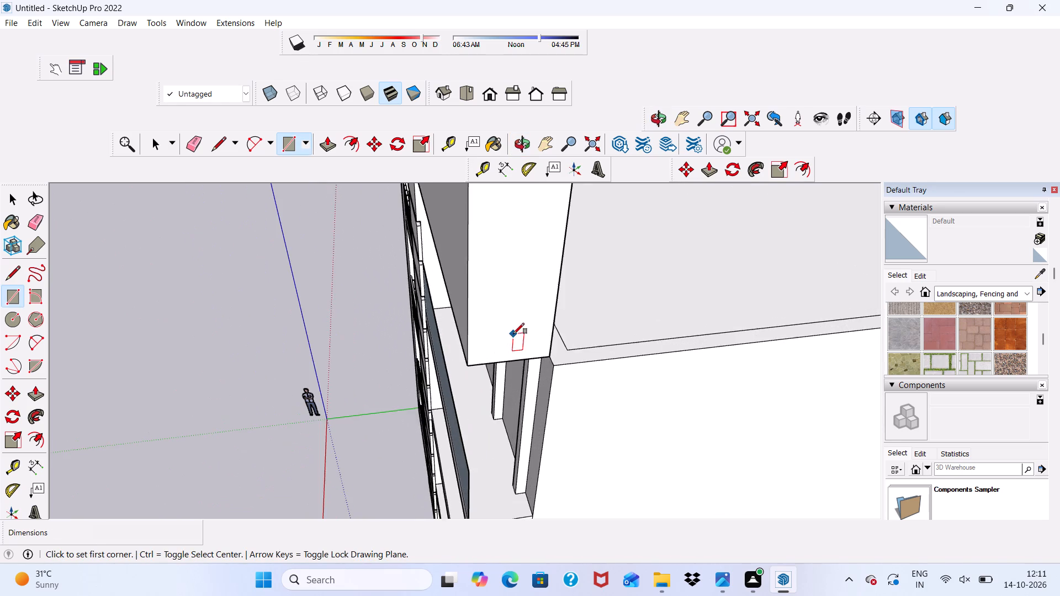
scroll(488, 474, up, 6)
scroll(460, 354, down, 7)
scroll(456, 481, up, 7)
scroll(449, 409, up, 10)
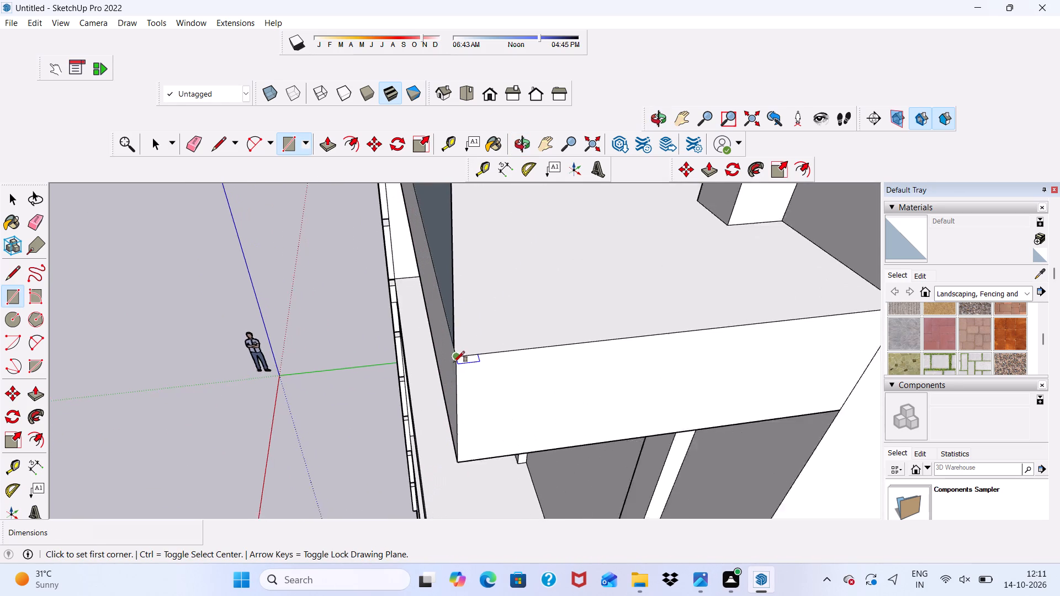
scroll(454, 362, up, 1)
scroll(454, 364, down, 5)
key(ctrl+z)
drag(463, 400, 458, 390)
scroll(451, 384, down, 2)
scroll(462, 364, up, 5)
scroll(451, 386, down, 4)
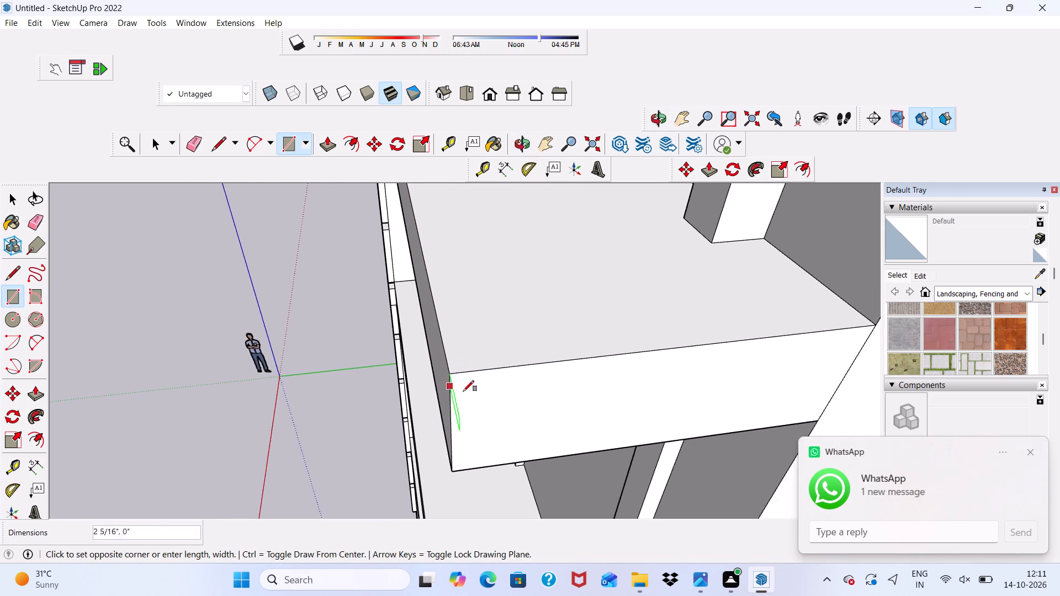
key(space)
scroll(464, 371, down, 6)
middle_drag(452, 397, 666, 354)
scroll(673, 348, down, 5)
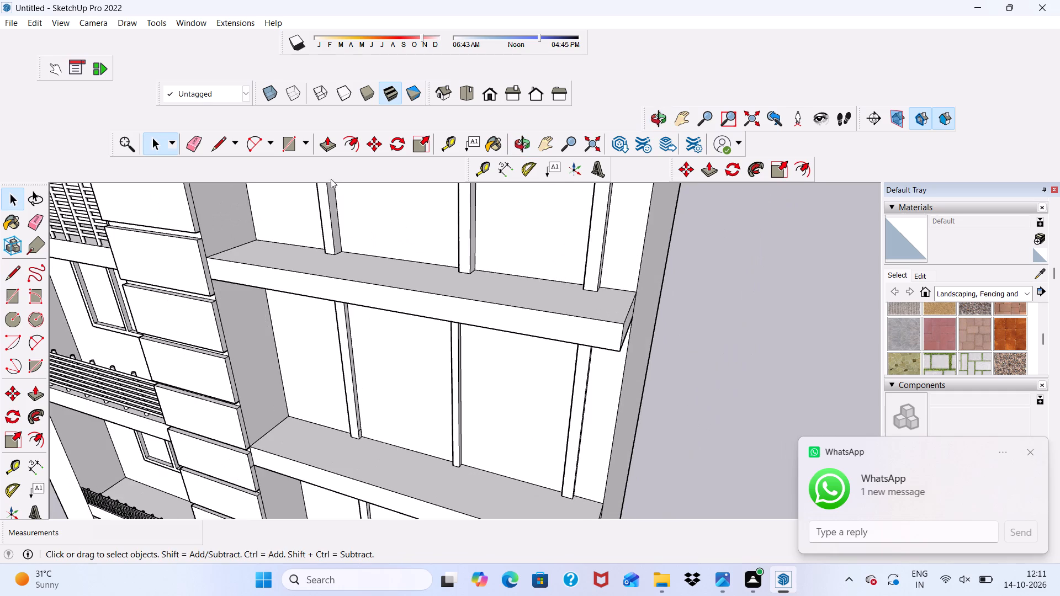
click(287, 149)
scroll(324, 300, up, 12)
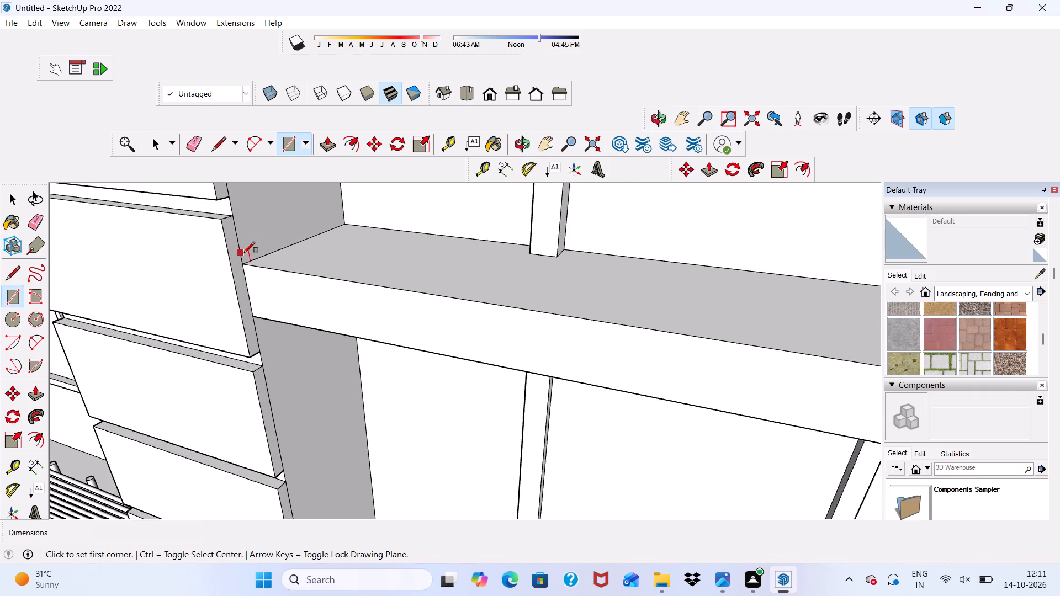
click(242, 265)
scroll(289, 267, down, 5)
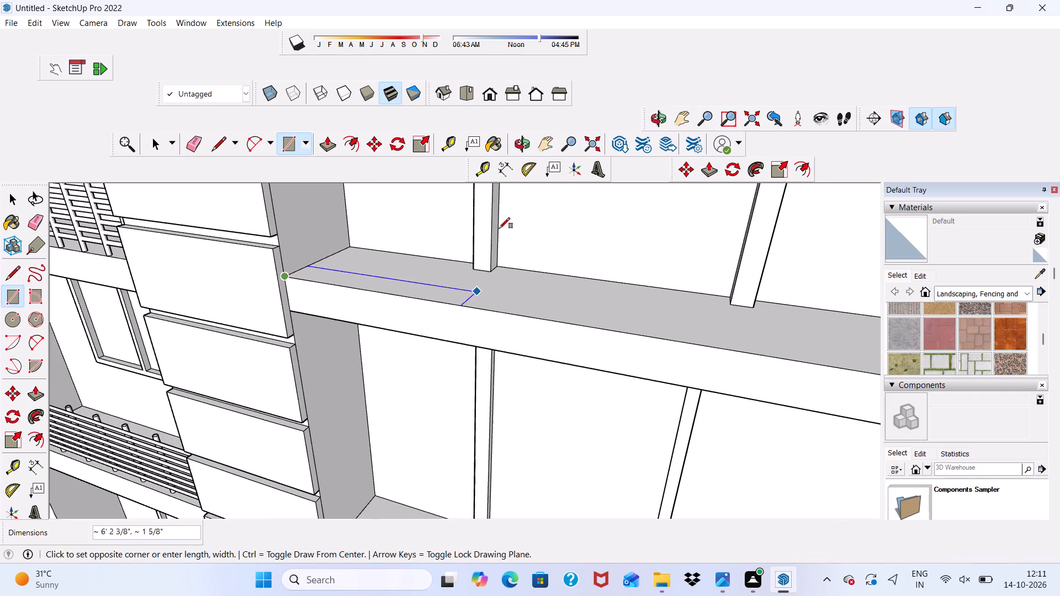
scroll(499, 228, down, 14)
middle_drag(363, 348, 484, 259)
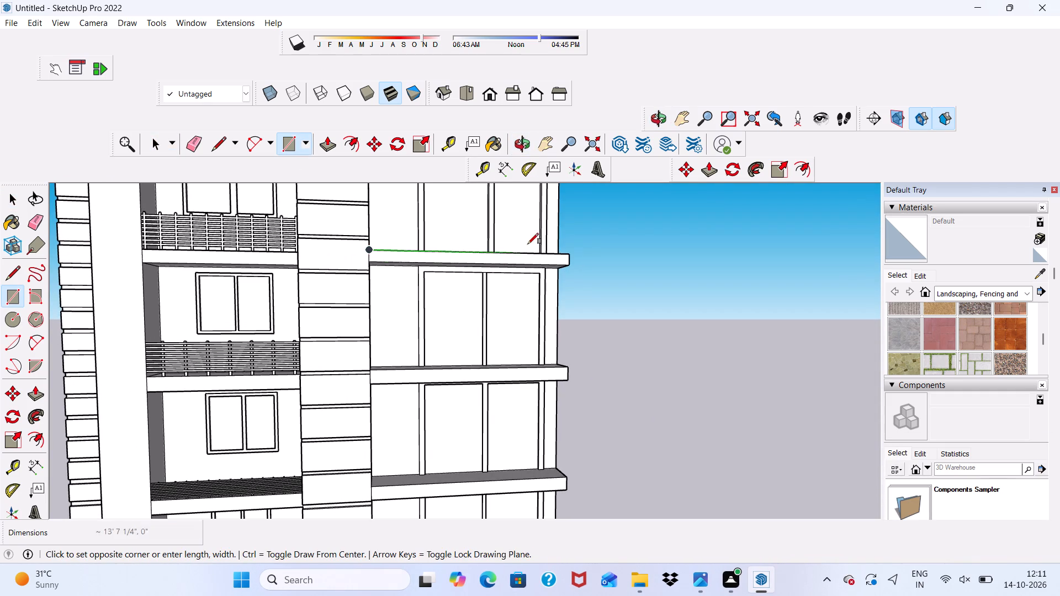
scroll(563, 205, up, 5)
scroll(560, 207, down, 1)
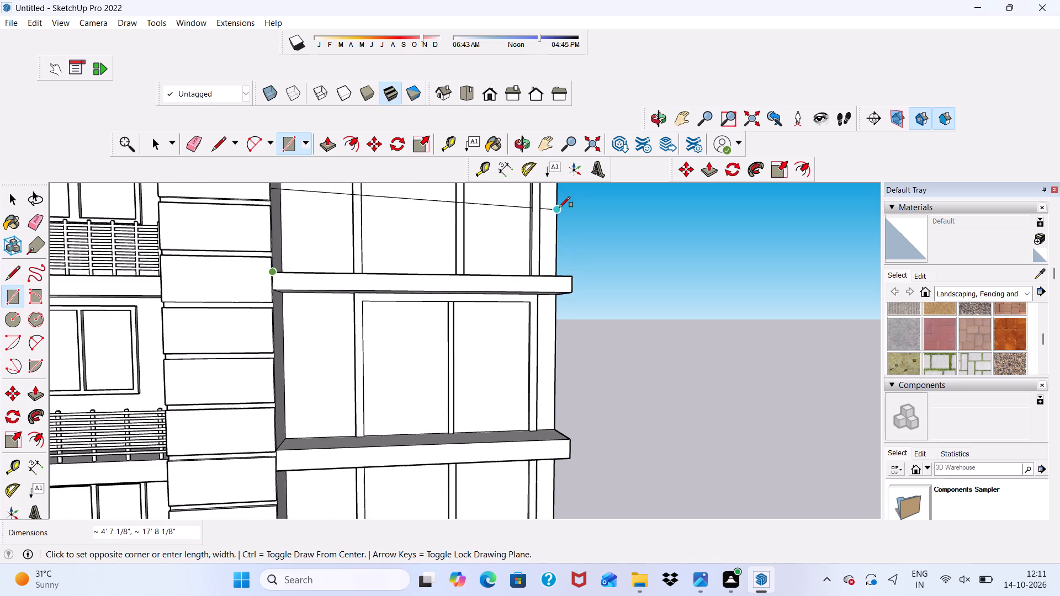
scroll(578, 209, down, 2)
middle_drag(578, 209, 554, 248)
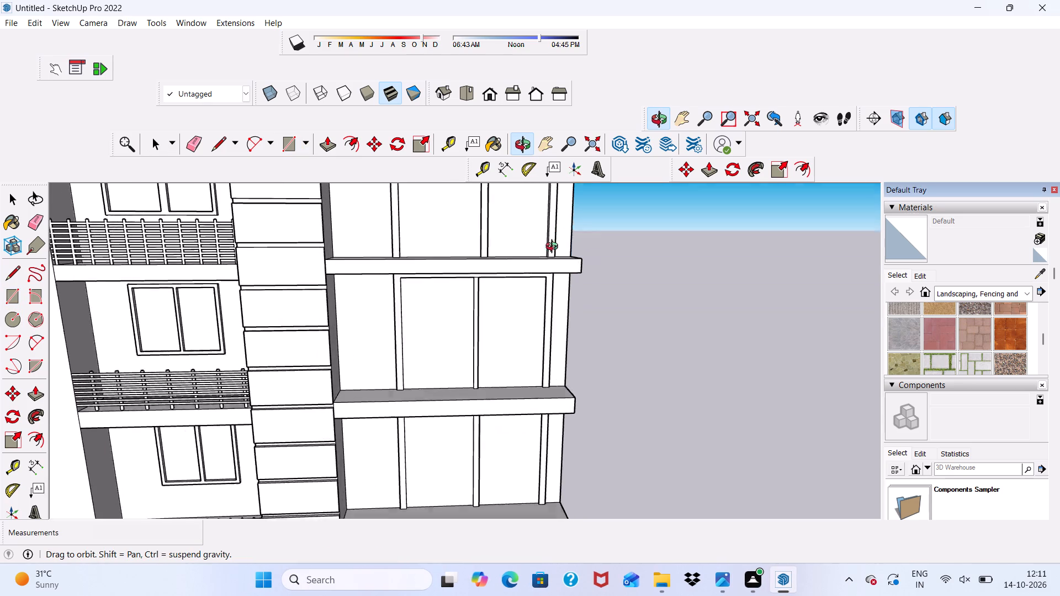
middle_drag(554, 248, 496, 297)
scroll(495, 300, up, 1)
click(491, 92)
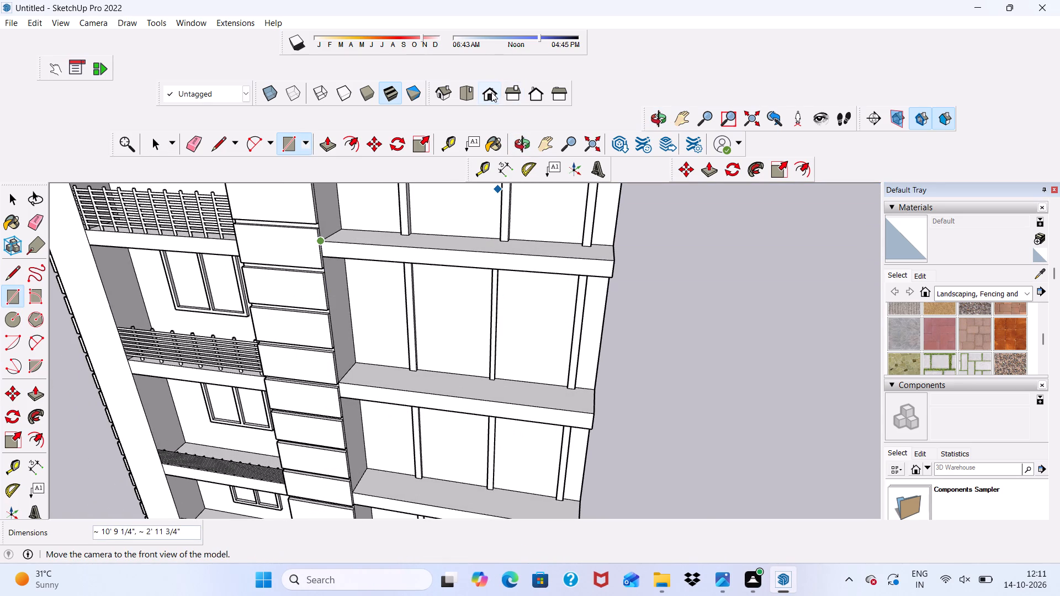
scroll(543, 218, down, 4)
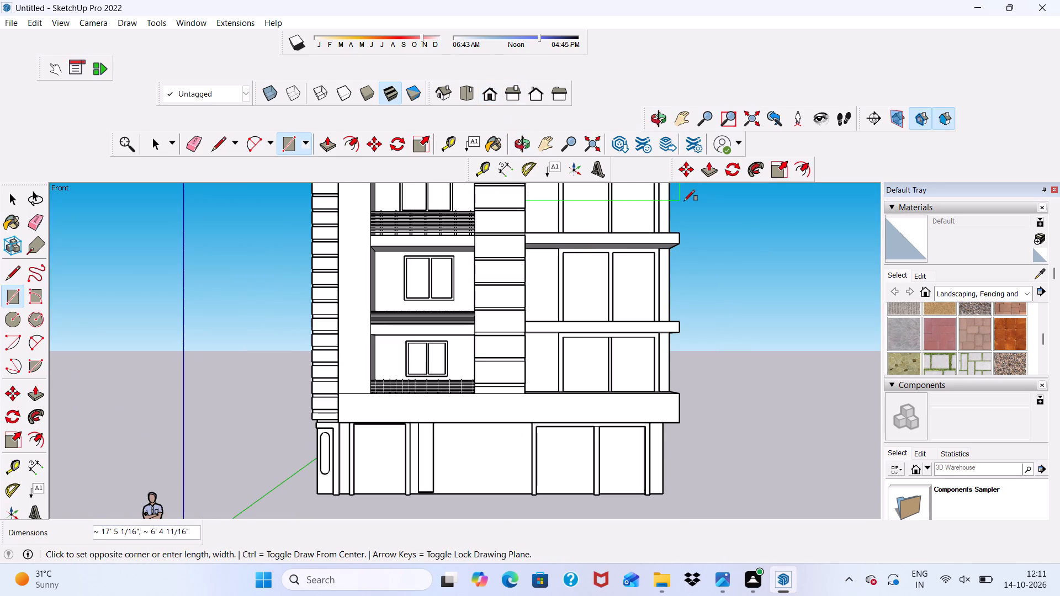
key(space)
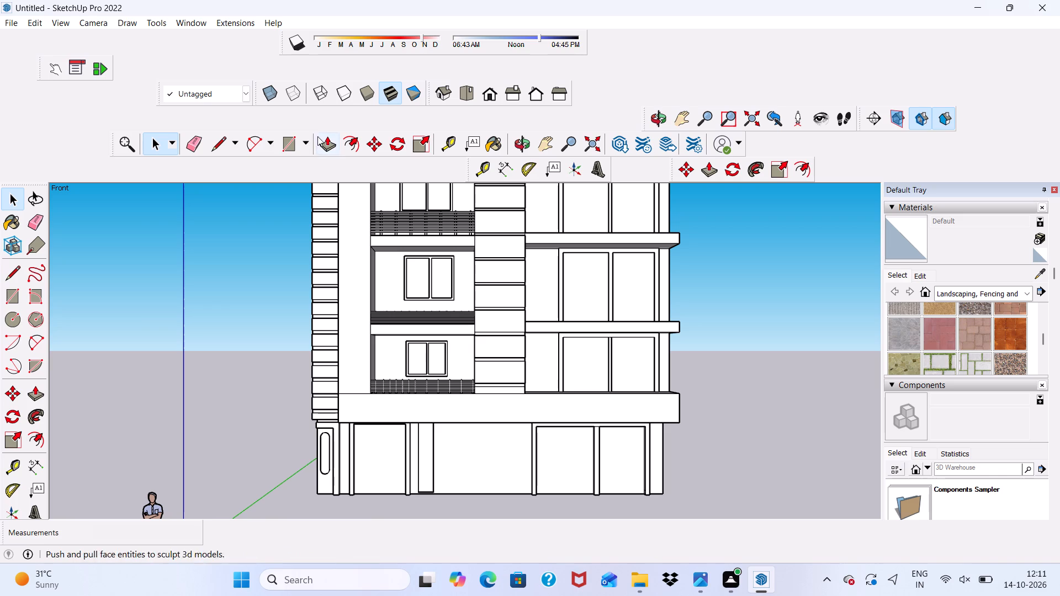
Draw an upright rectangle about 17' 5" by 3' 8" along the full front edge of the wide bay's top balcony slab.
click(293, 148)
scroll(548, 208, up, 2)
scroll(548, 216, down, 3)
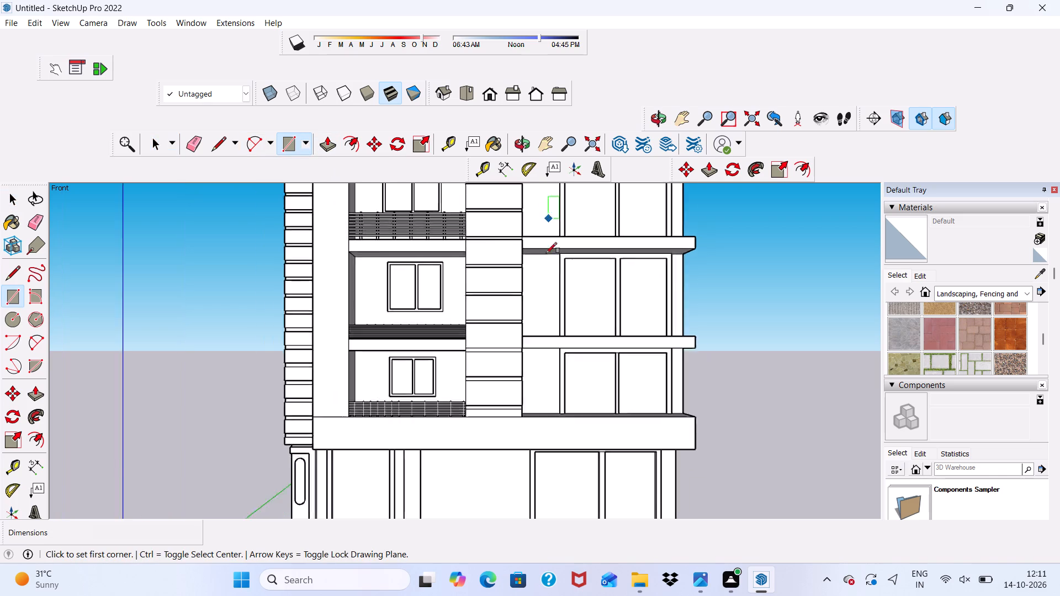
scroll(546, 253, down, 10)
scroll(545, 207, up, 14)
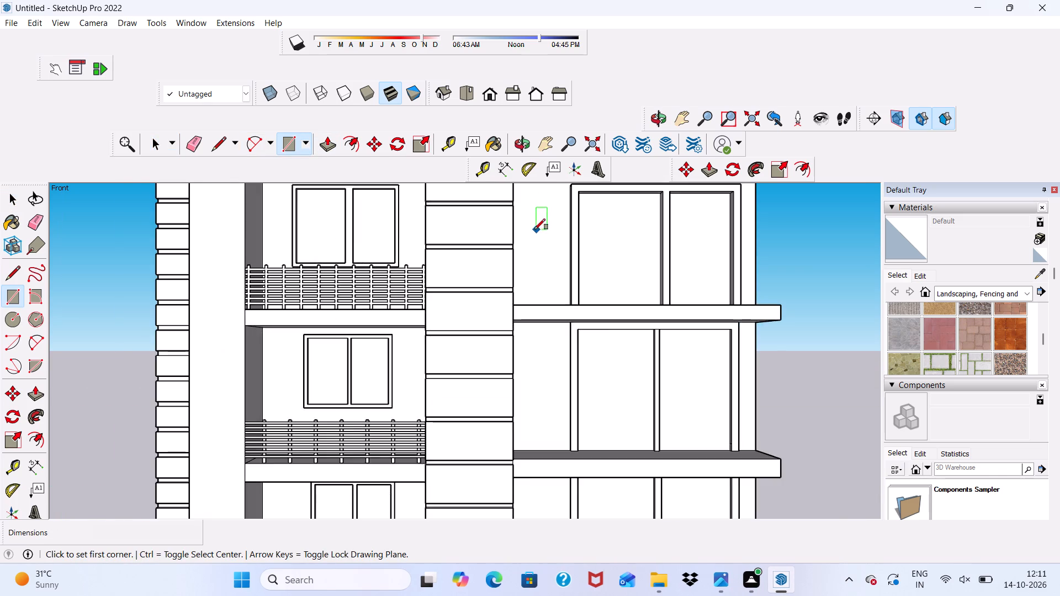
scroll(534, 230, up, 5)
scroll(510, 313, up, 5)
scroll(519, 340, down, 2)
middle_drag(539, 354, 469, 409)
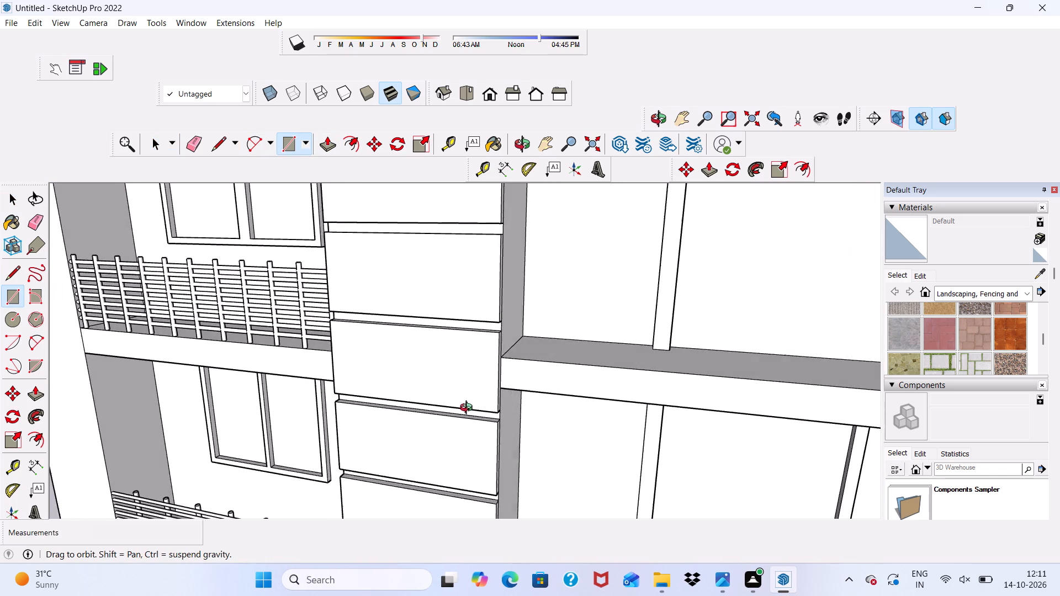
middle_drag(469, 409, 468, 409)
scroll(502, 358, up, 12)
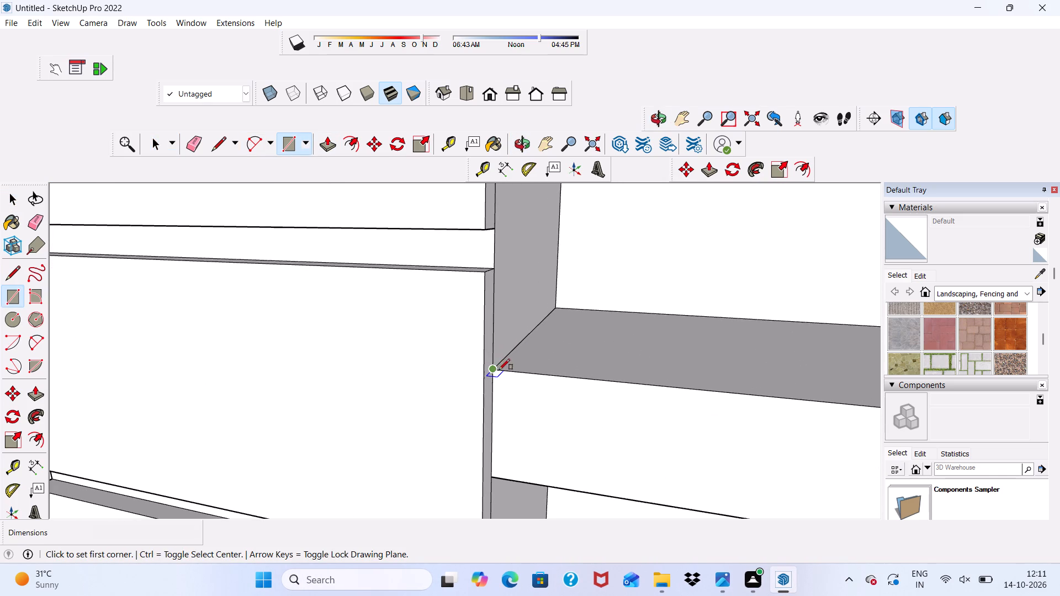
click(492, 369)
scroll(429, 284, down, 5)
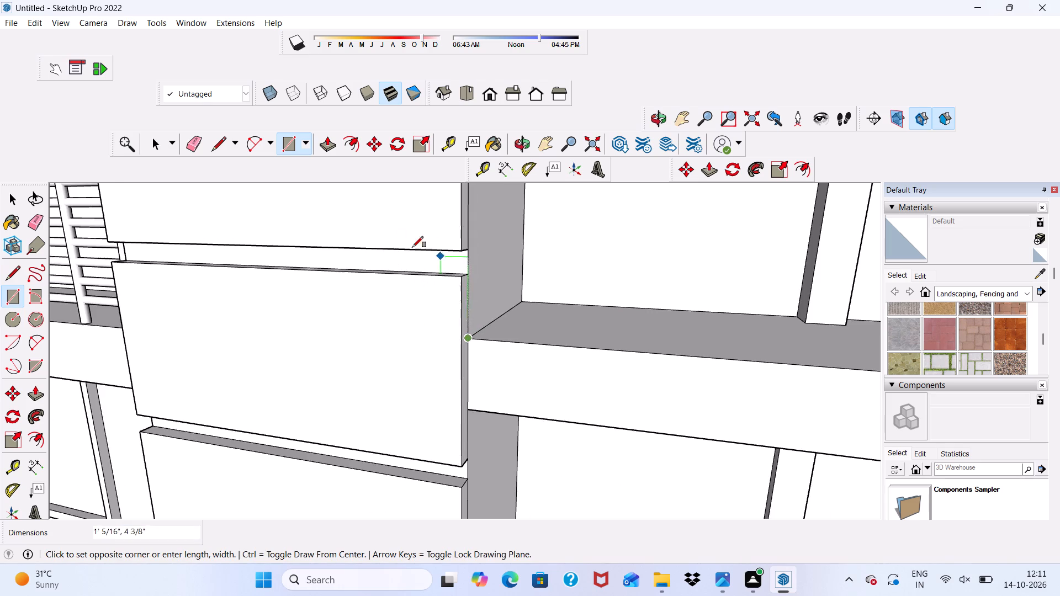
scroll(289, 268, down, 18)
scroll(314, 322, down, 6)
middle_drag(320, 338, 394, 267)
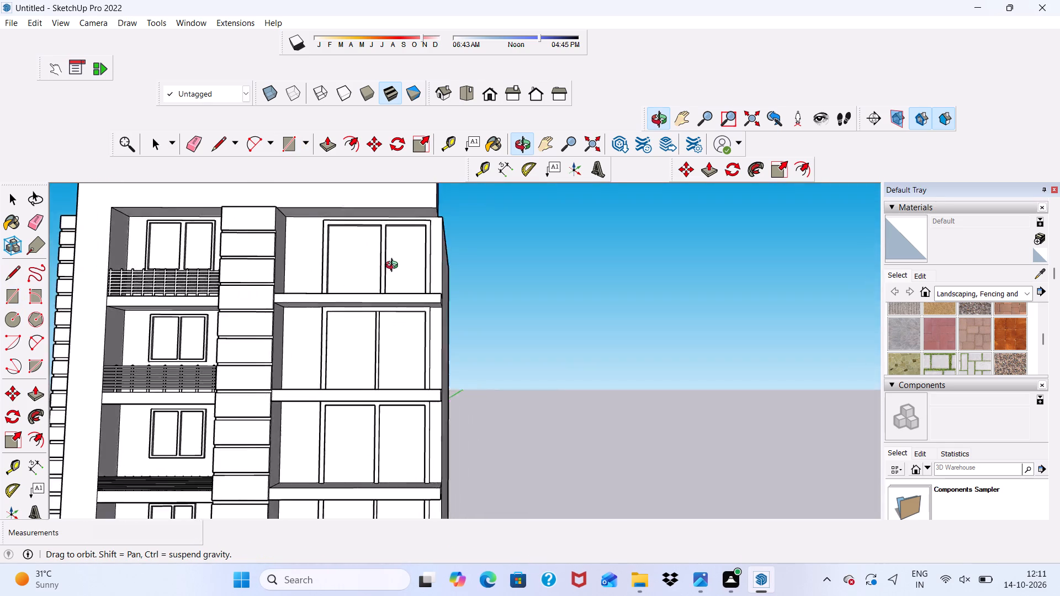
middle_drag(394, 267, 431, 303)
scroll(438, 248, down, 5)
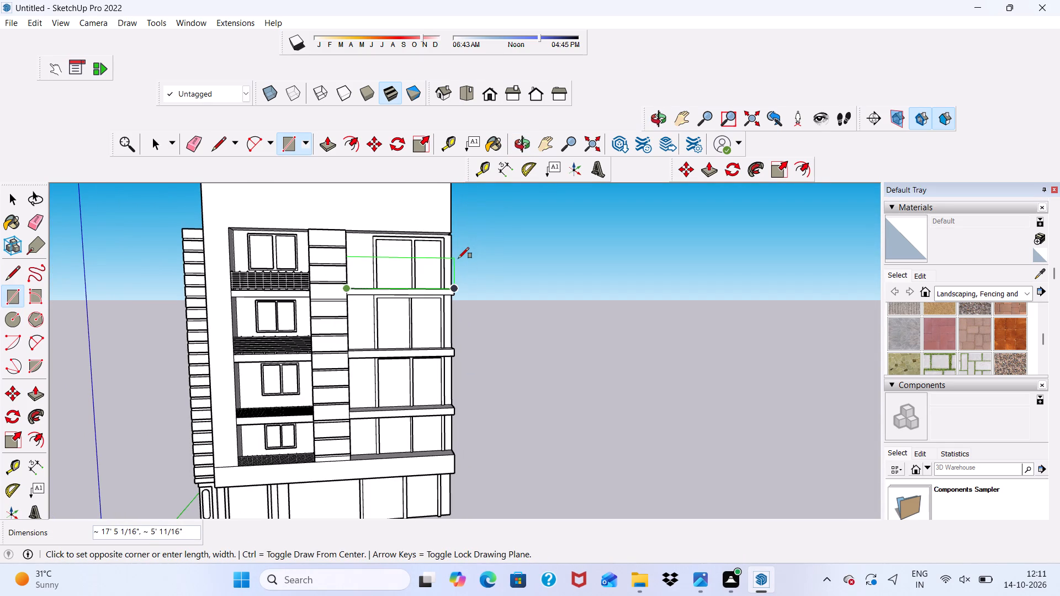
click(458, 267)
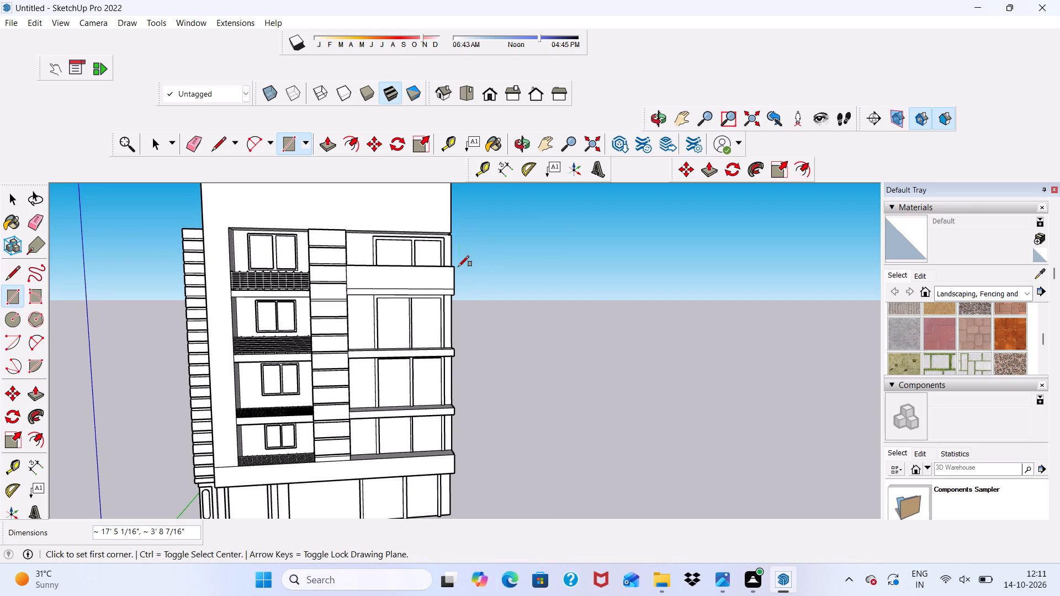
Draw an upright rectangle about 3' deep by 3' 8" high along the outer side edge of the wide bay's top balcony slab.
middle_drag(476, 275, 156, 374)
scroll(486, 294, up, 12)
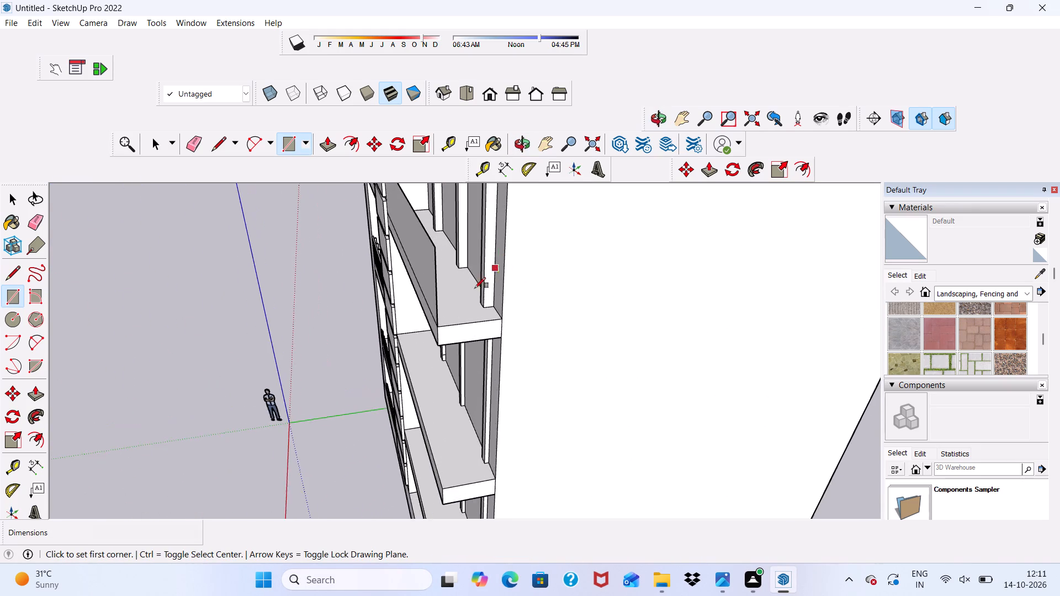
scroll(447, 328, up, 13)
scroll(425, 311, down, 1)
scroll(423, 310, up, 18)
scroll(406, 375, up, 3)
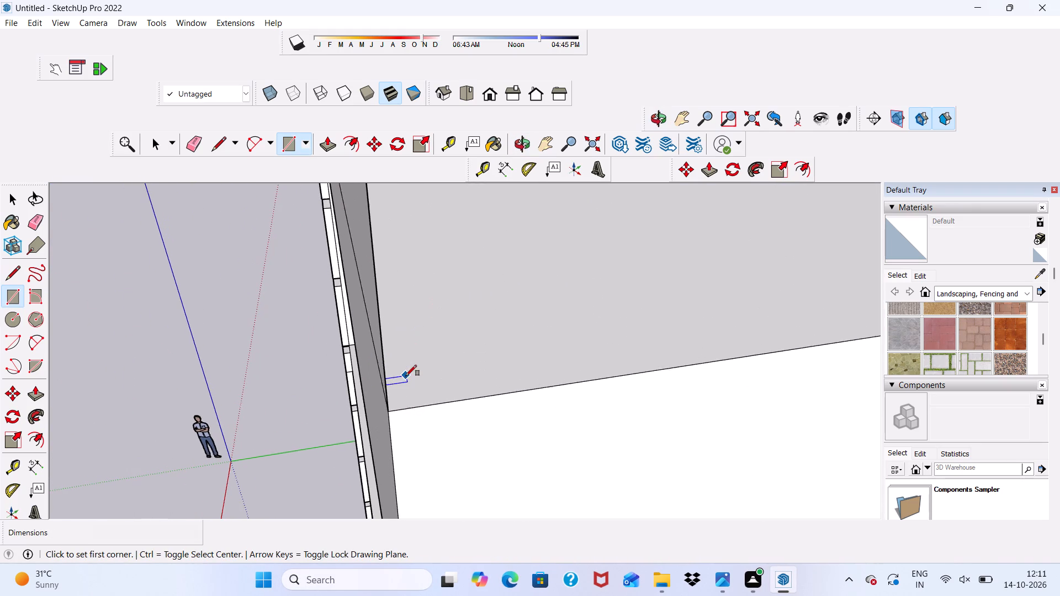
scroll(406, 376, up, 9)
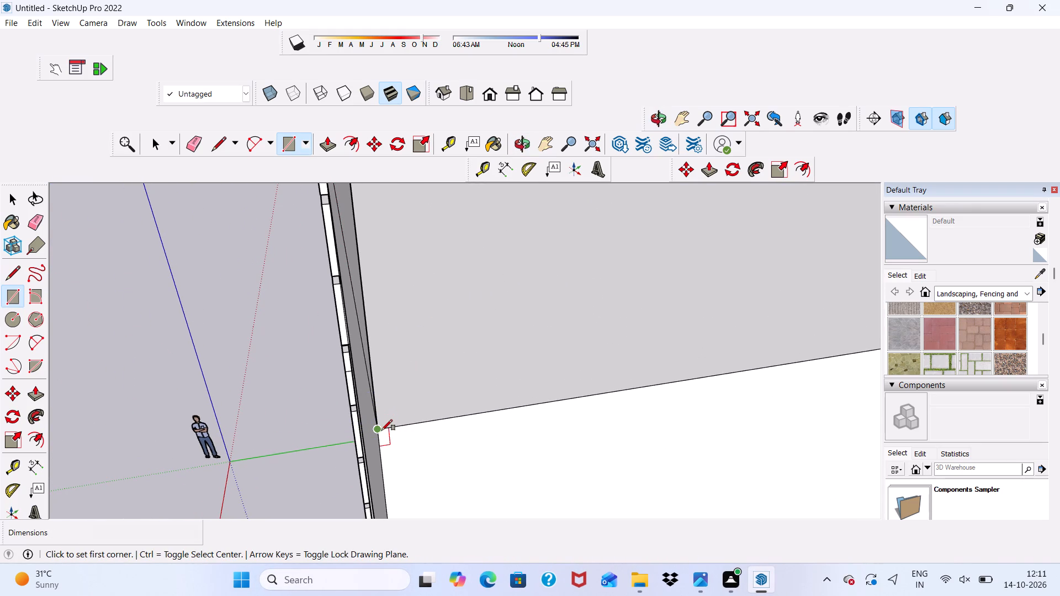
click(380, 428)
scroll(415, 317, down, 6)
scroll(504, 268, down, 11)
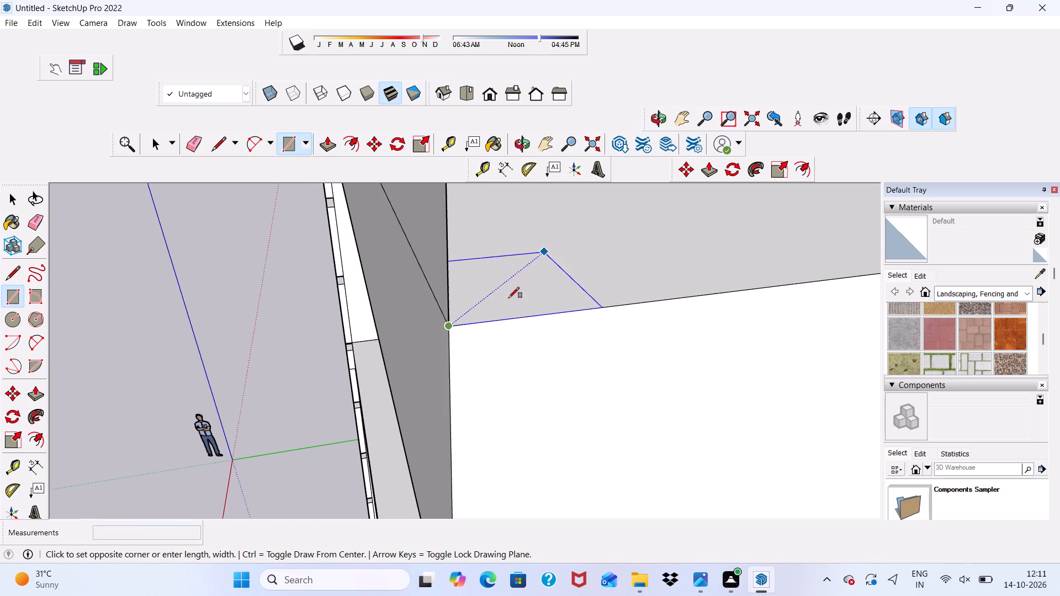
scroll(508, 298, down, 2)
scroll(523, 305, down, 20)
scroll(523, 305, down, 2)
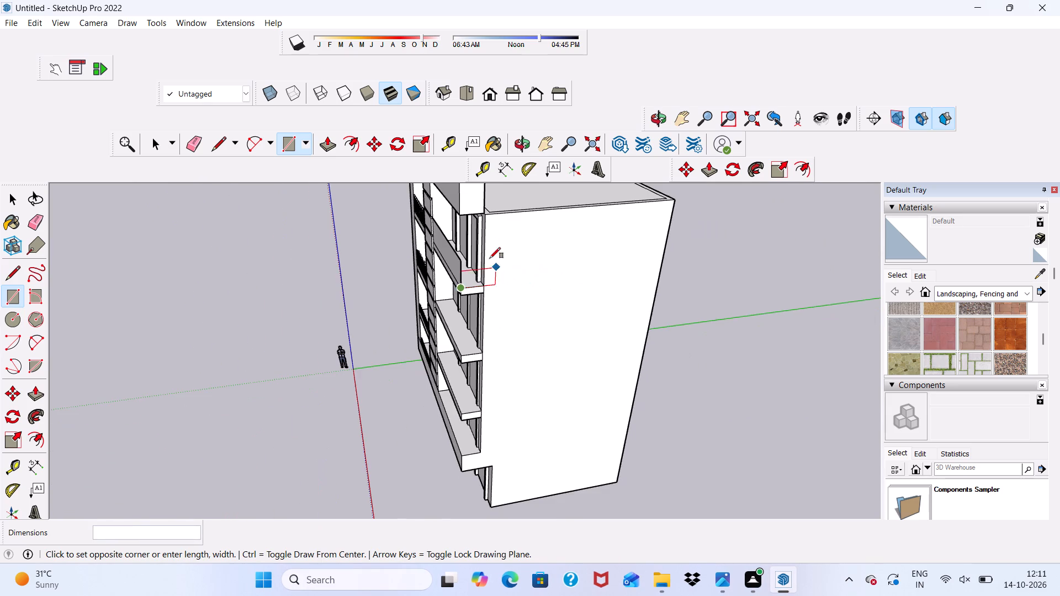
scroll(484, 249, up, 4)
scroll(483, 254, down, 1)
scroll(485, 264, up, 8)
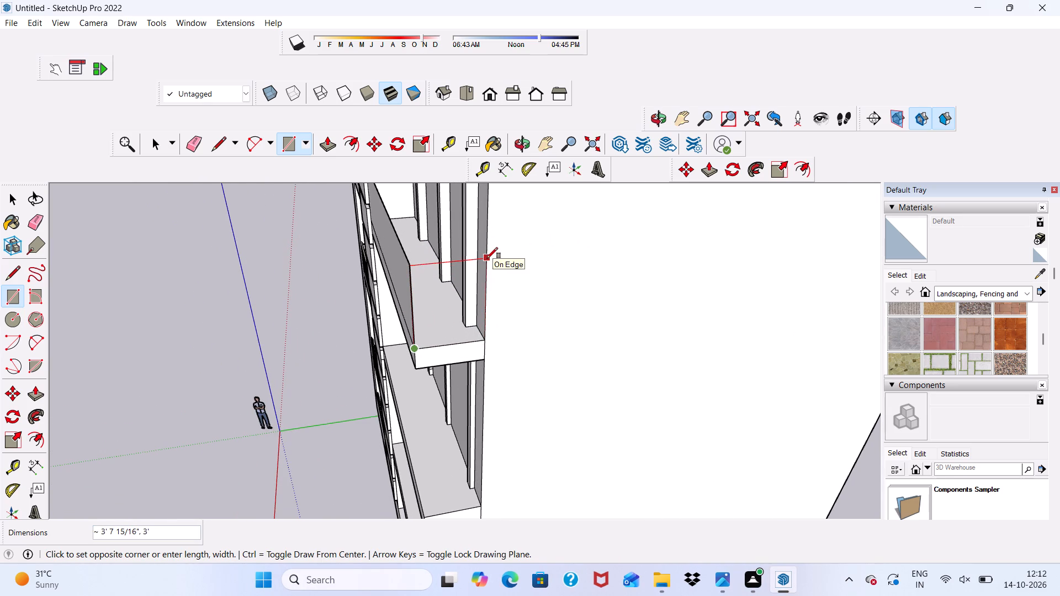
click(487, 258)
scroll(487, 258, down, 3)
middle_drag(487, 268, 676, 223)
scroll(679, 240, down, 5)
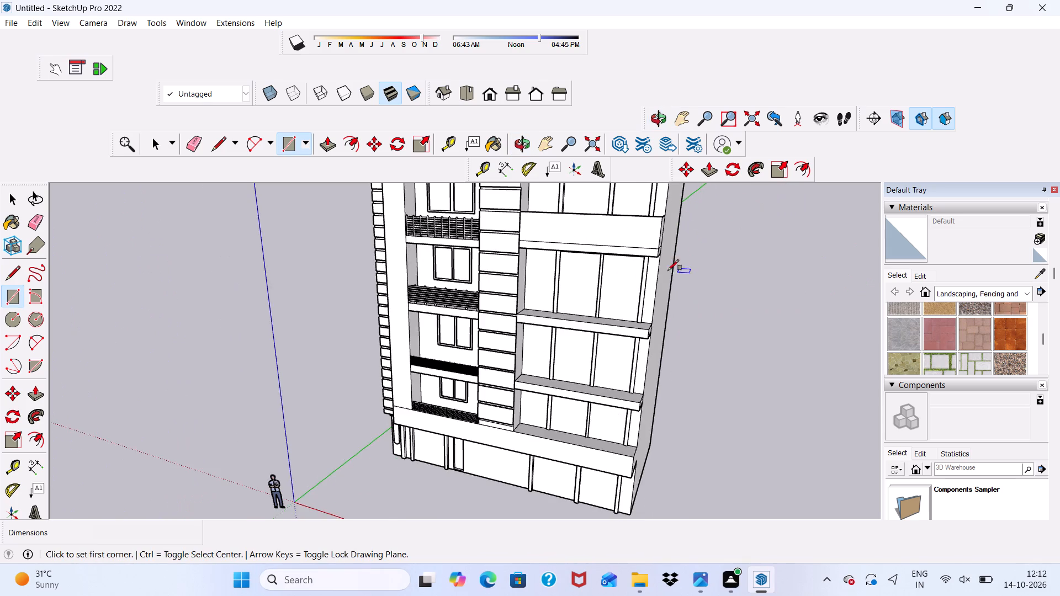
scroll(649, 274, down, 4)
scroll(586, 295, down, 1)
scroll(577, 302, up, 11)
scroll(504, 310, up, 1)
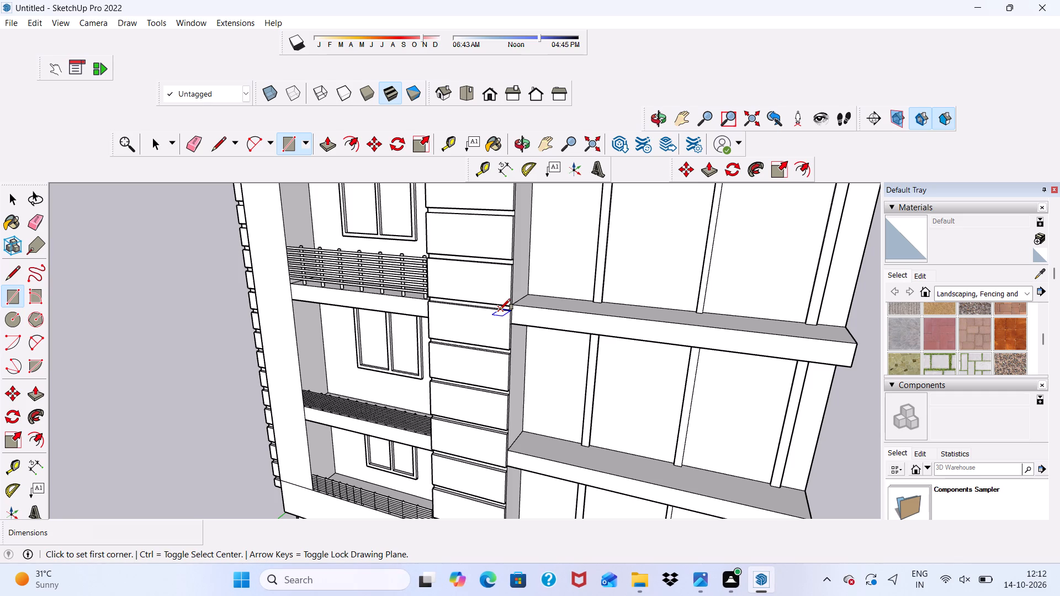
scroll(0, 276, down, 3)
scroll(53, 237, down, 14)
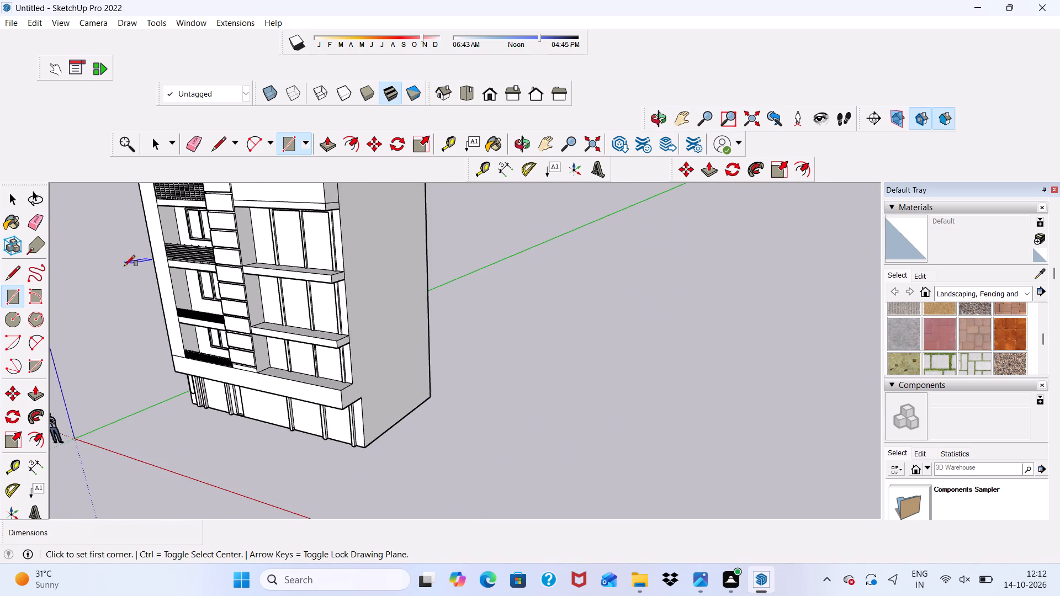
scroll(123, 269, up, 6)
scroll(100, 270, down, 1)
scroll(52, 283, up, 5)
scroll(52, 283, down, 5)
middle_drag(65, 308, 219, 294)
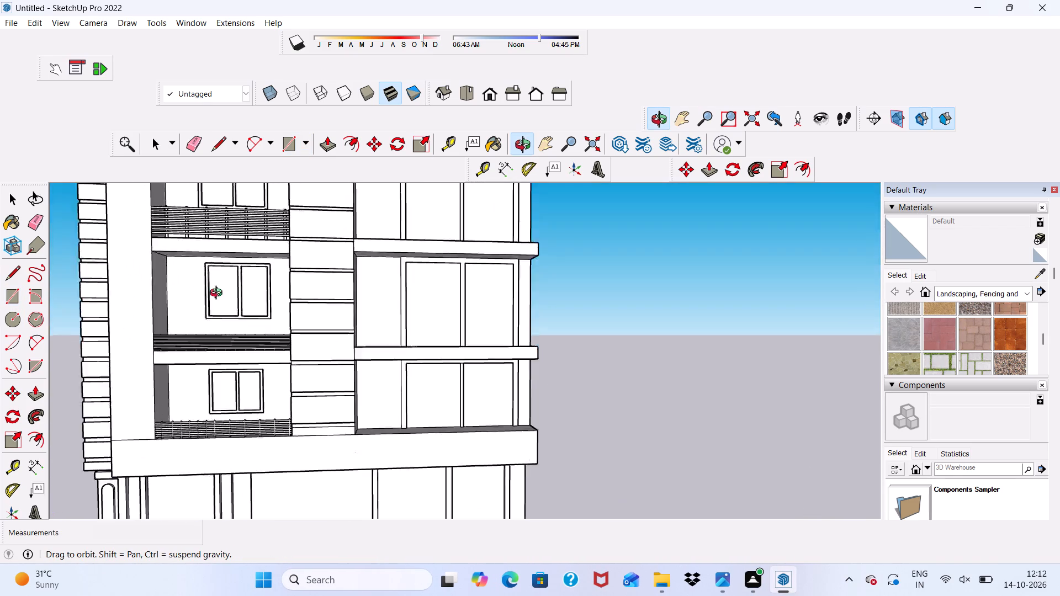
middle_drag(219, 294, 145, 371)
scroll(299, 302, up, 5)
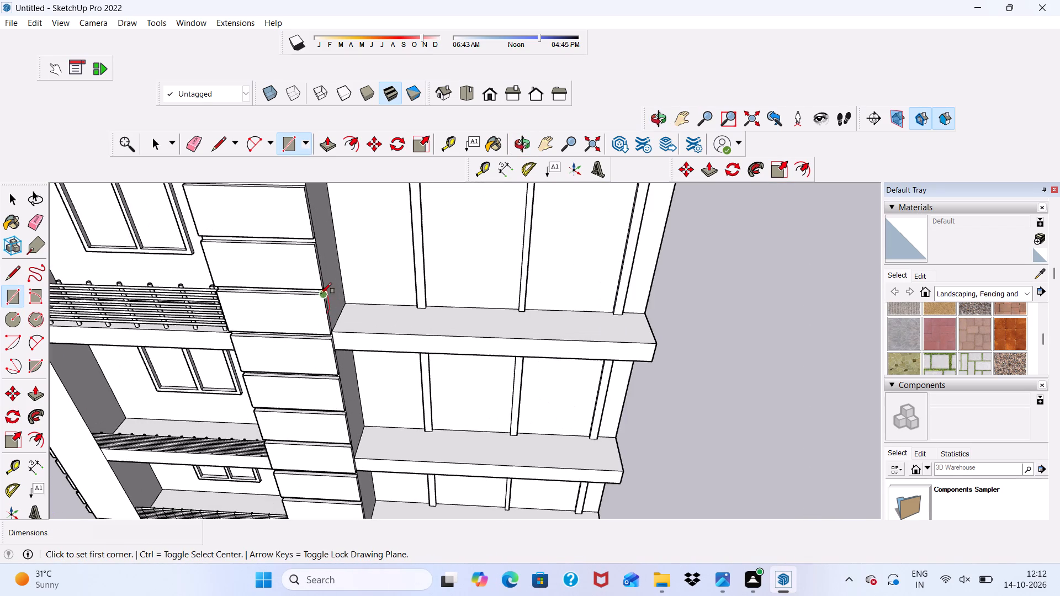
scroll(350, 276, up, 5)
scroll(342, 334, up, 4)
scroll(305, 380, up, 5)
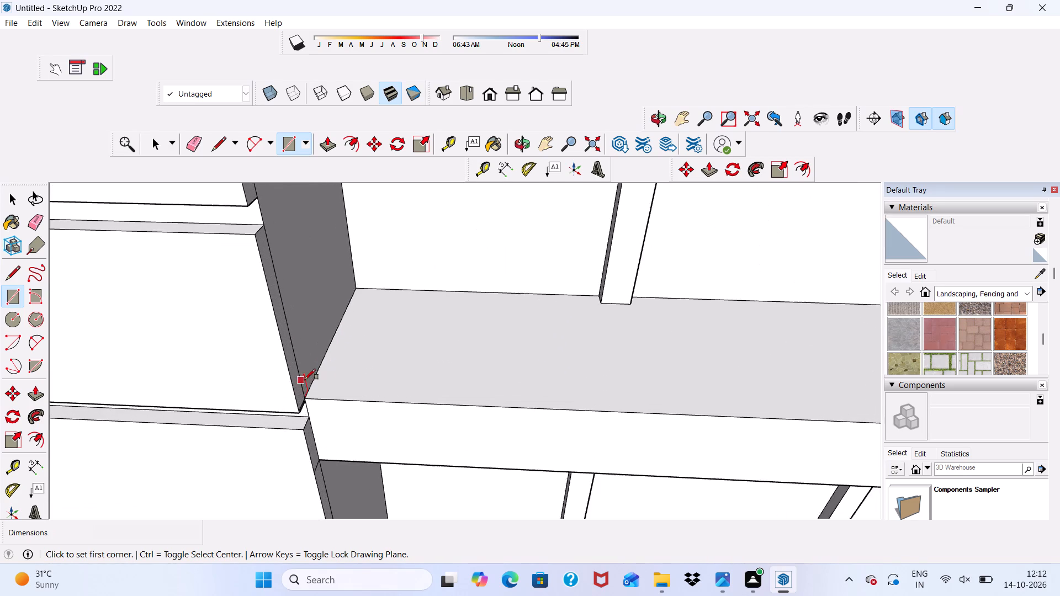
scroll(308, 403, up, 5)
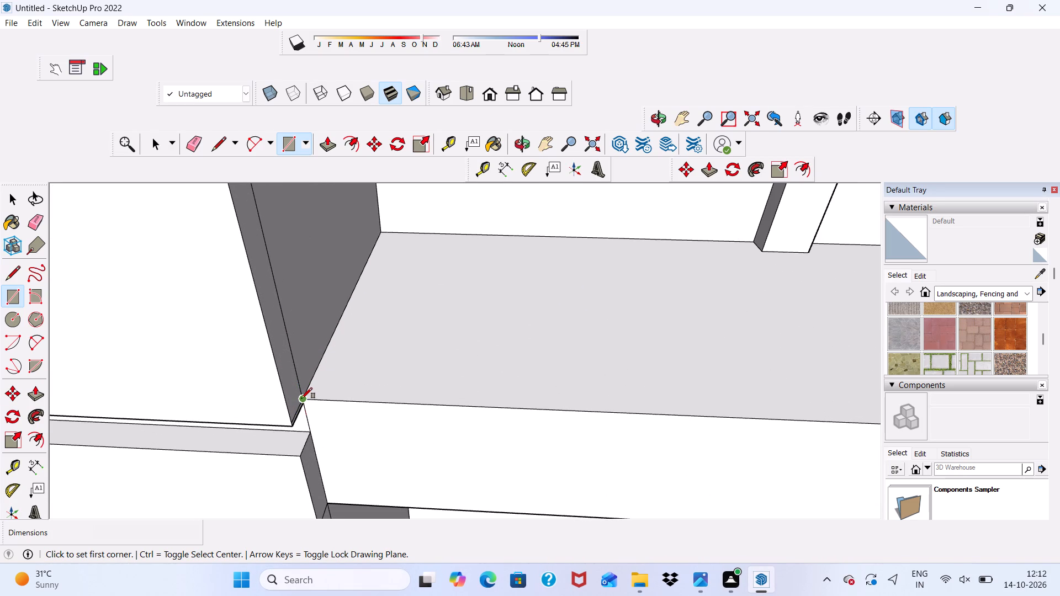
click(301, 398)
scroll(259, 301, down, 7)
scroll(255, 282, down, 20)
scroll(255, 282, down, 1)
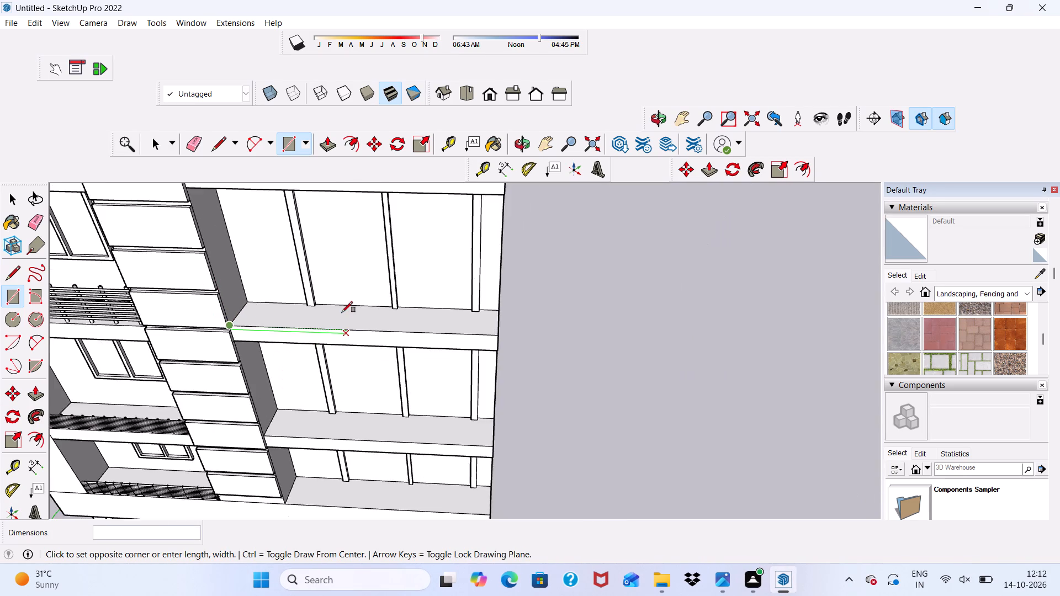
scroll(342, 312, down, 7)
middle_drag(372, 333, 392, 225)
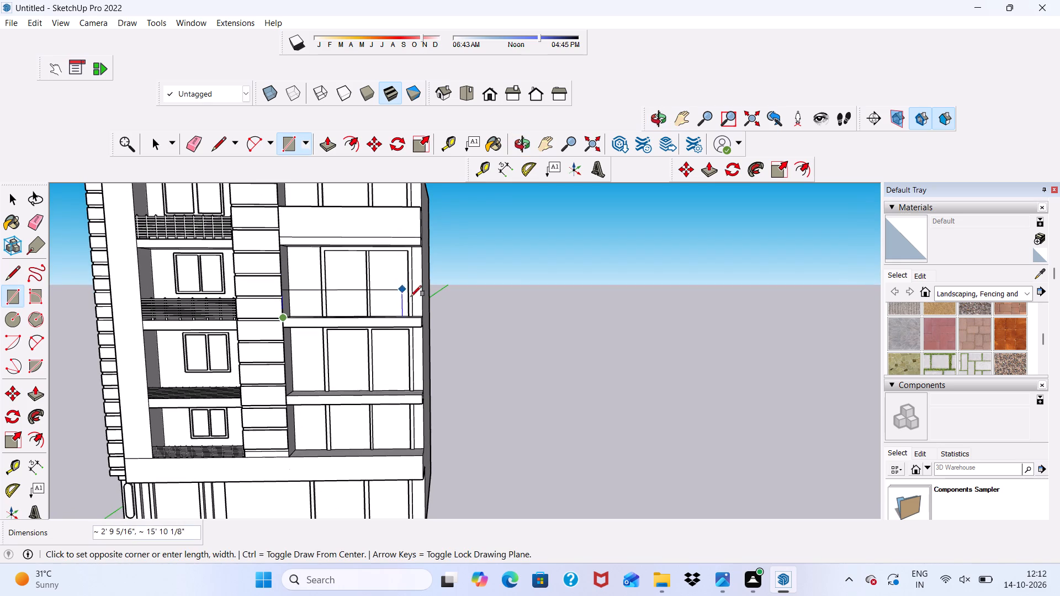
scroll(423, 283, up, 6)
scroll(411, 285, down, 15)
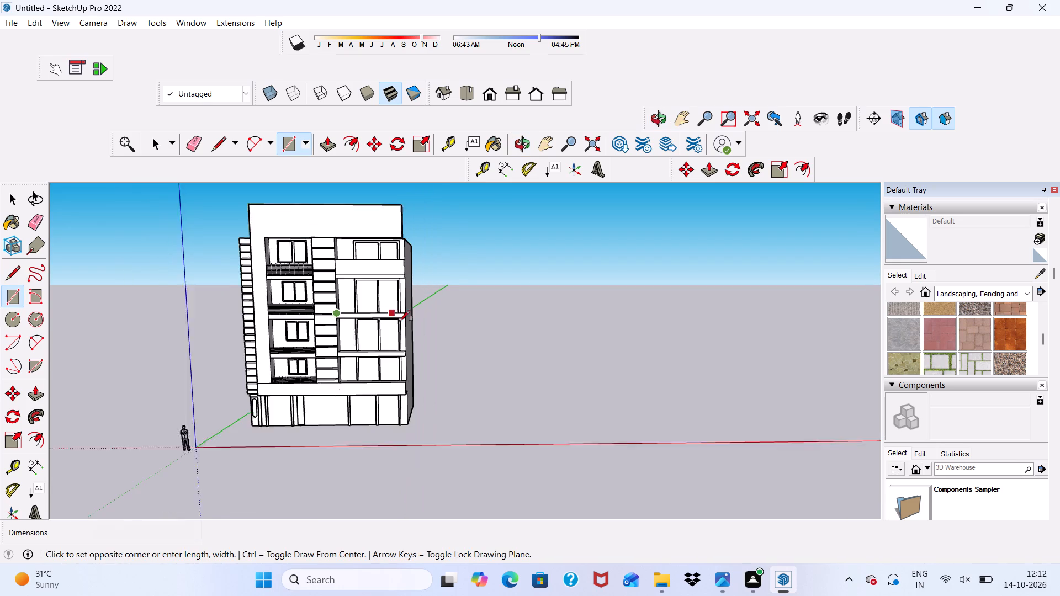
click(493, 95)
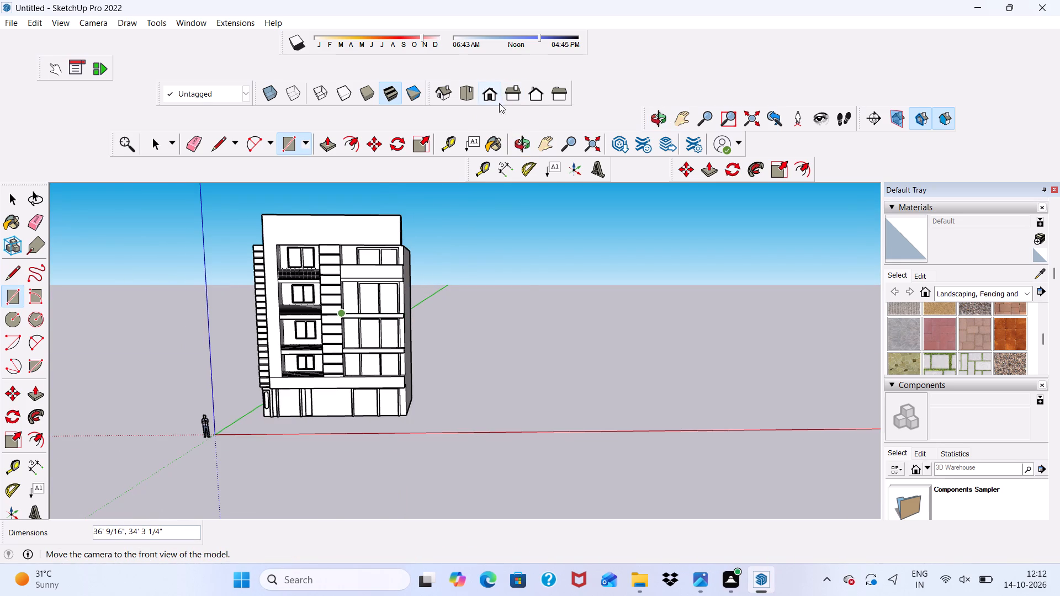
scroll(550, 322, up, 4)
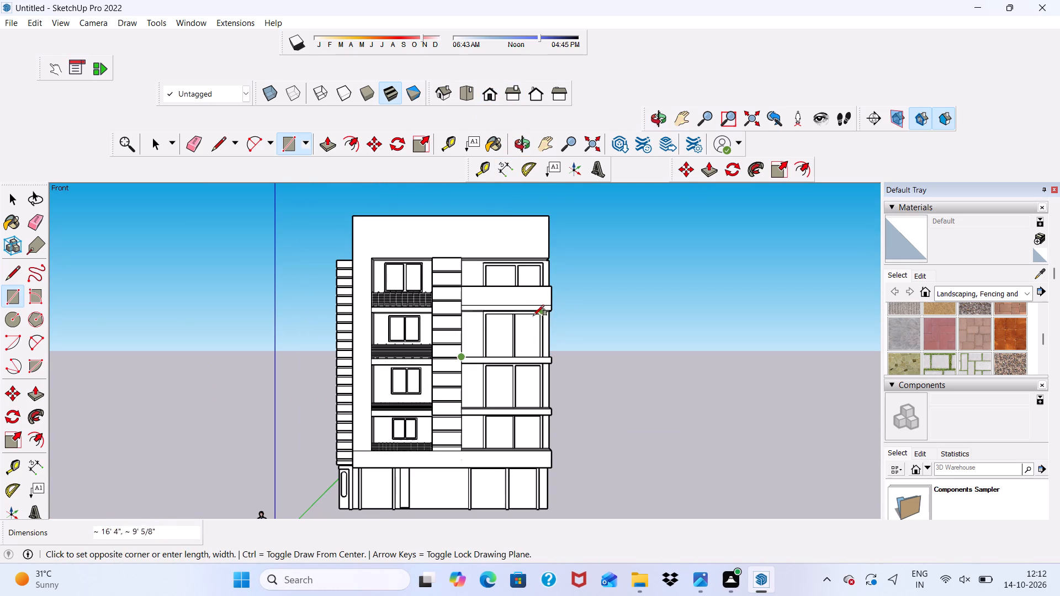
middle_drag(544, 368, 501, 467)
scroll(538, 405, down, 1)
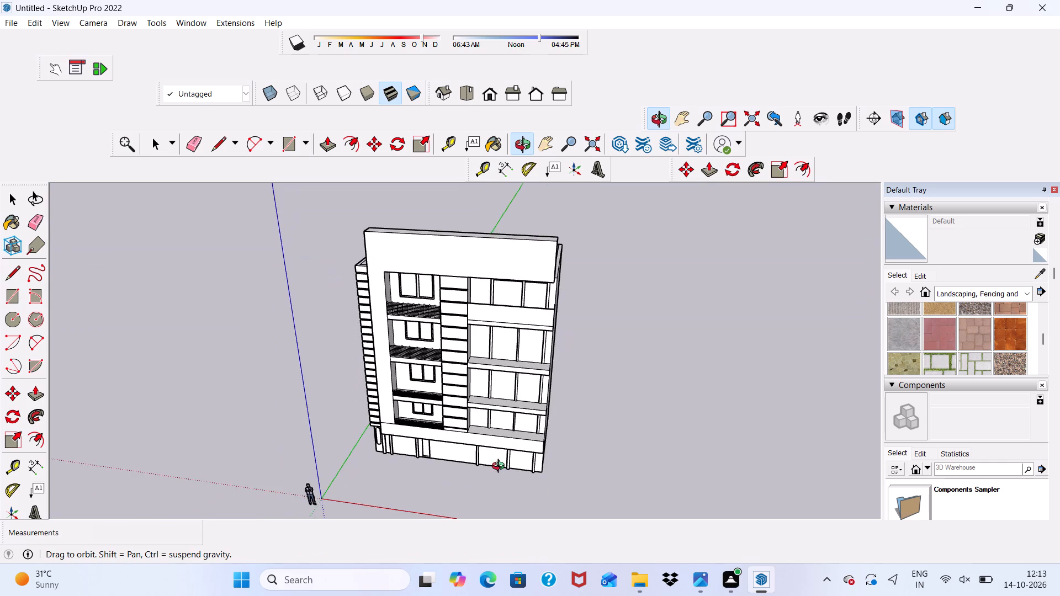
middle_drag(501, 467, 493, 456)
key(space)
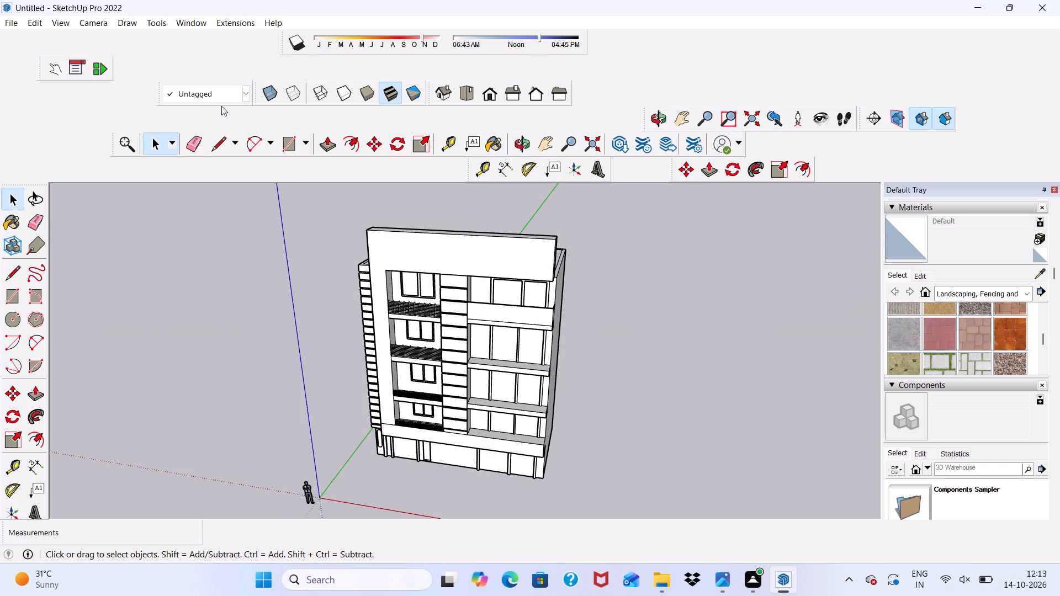
Draw an upright rectangle about 17' 5" by 3' 10" along the full front edge of the wide bay's second balcony slab from the top.
click(290, 139)
scroll(473, 288, up, 5)
scroll(511, 385, up, 5)
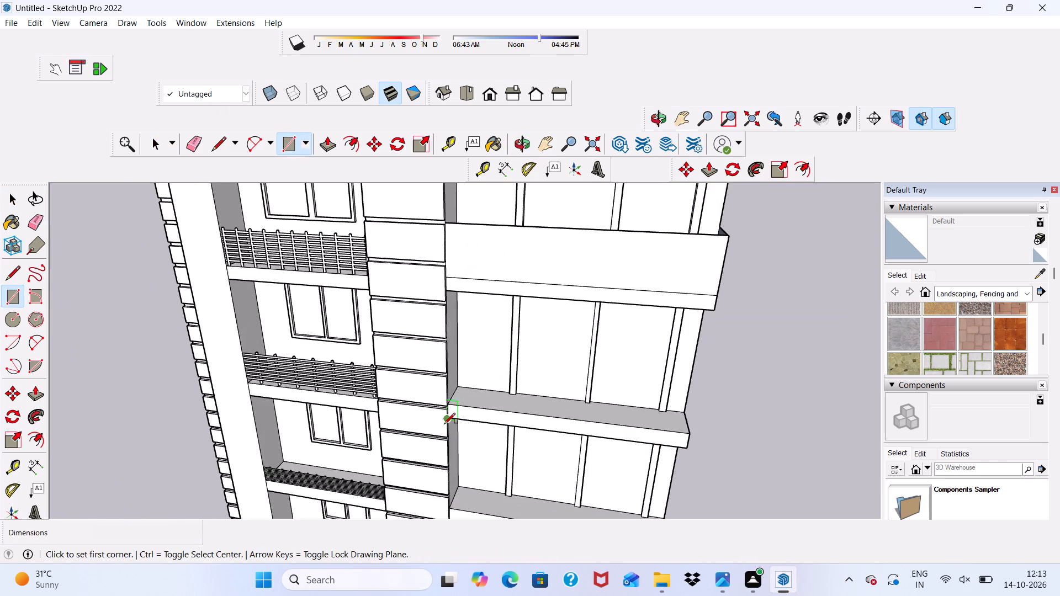
scroll(446, 422, up, 6)
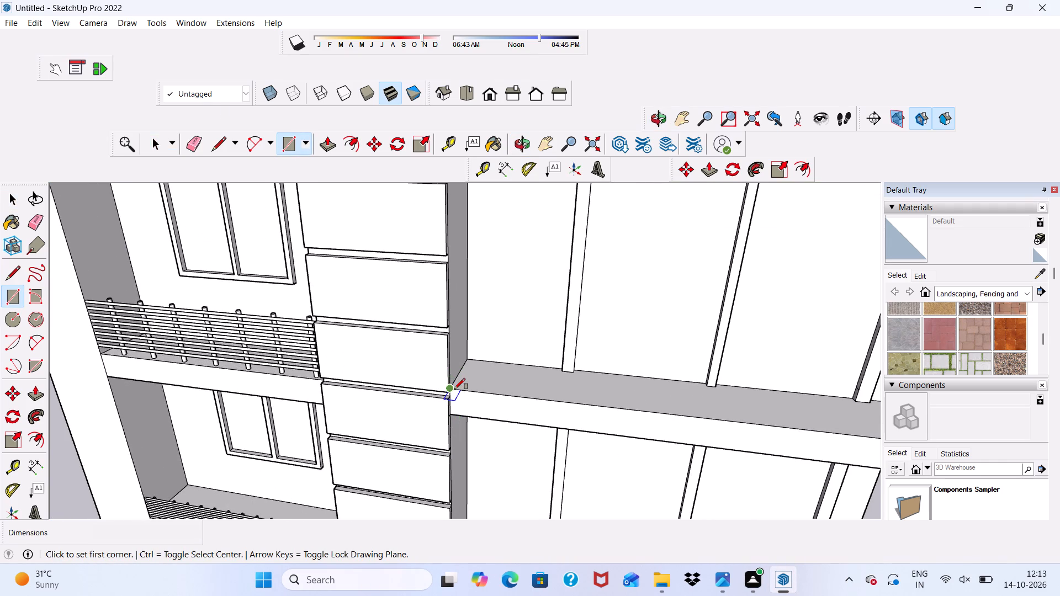
scroll(454, 384, up, 2)
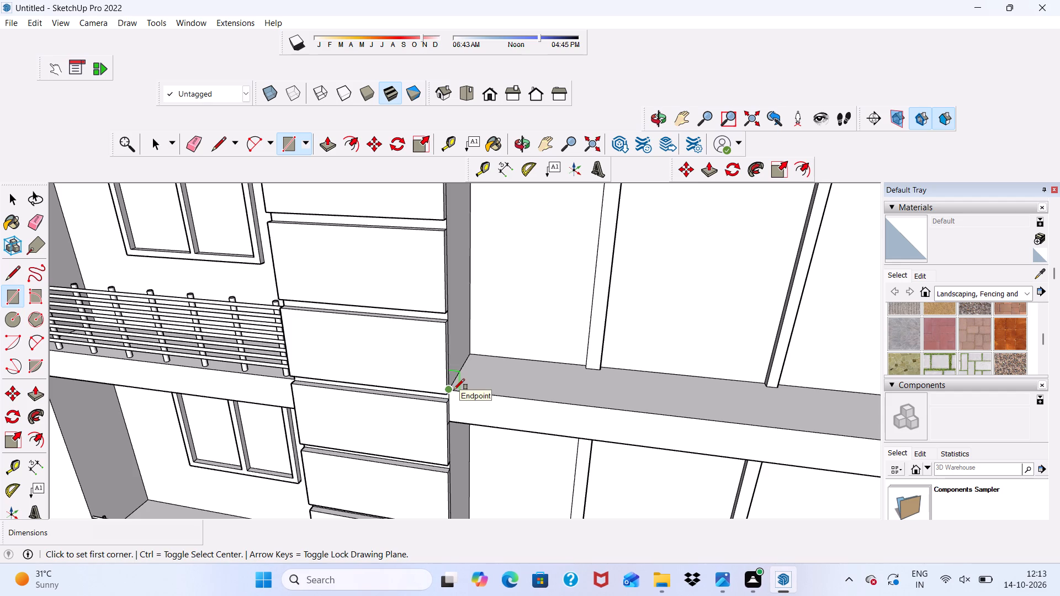
scroll(473, 390, up, 20)
scroll(473, 390, up, 2)
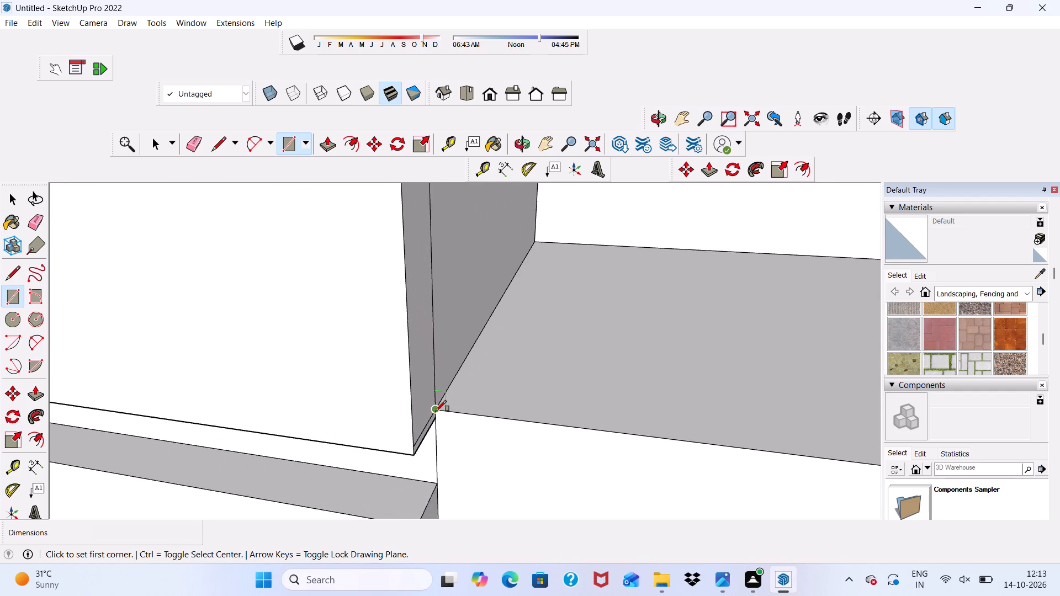
scroll(436, 411, up, 2)
click(435, 409)
scroll(437, 394, down, 6)
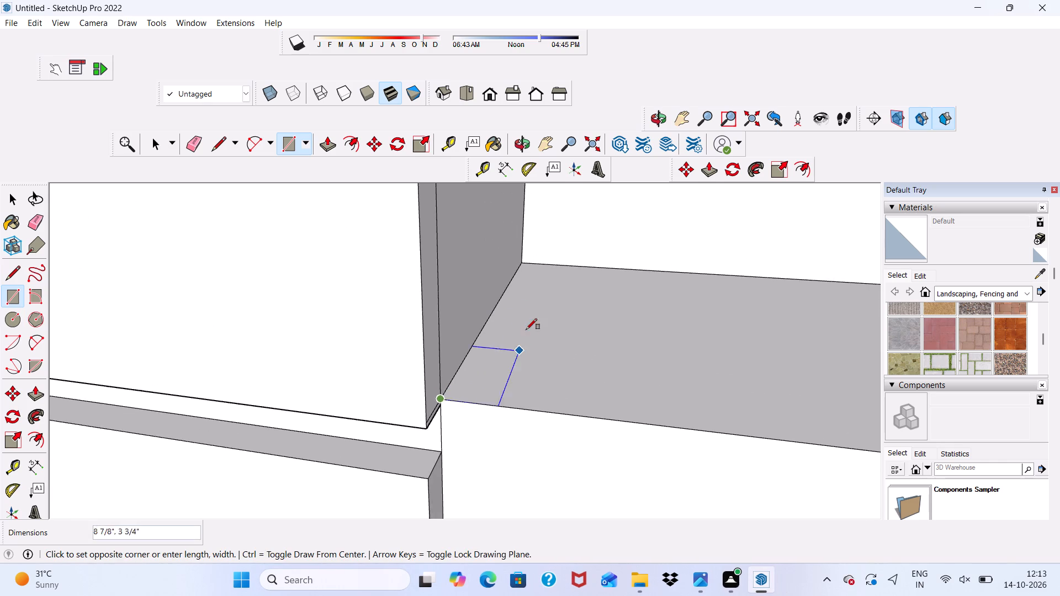
scroll(526, 329, down, 7)
scroll(426, 330, down, 7)
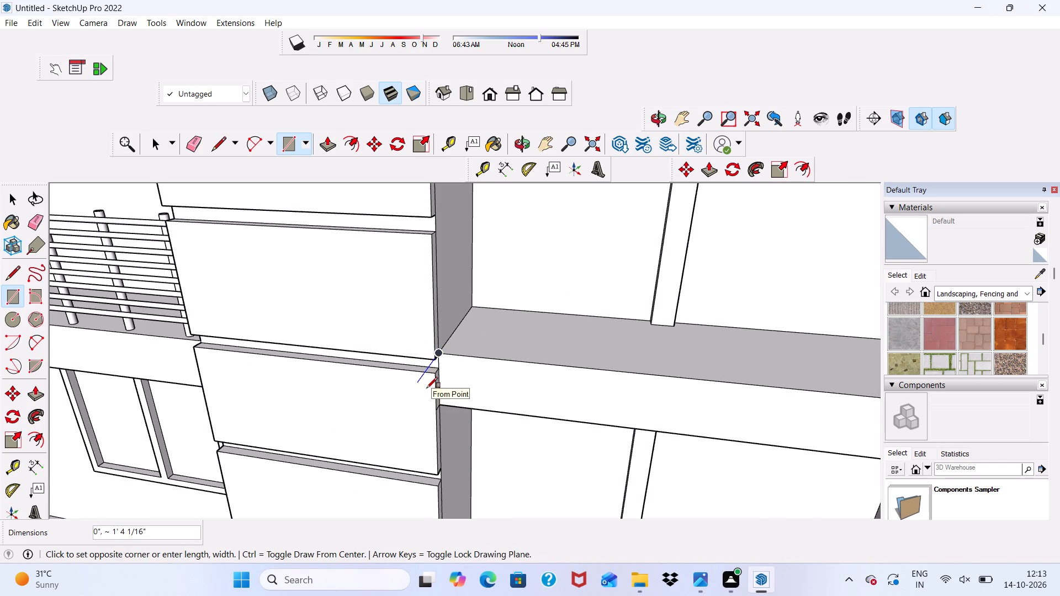
scroll(514, 399, down, 6)
scroll(412, 318, down, 7)
scroll(420, 219, down, 5)
scroll(536, 297, down, 1)
scroll(614, 302, up, 2)
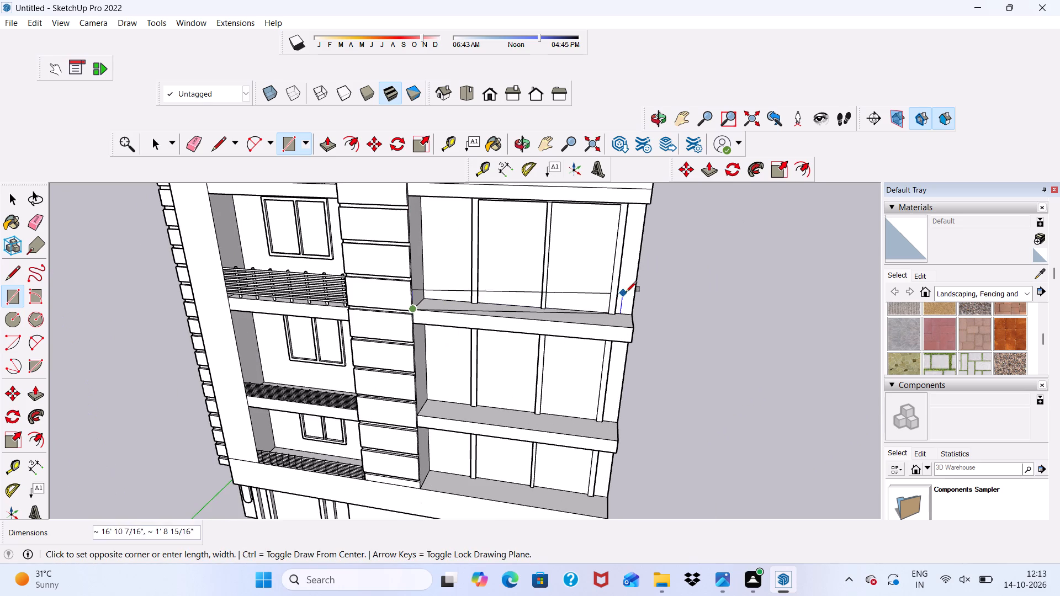
scroll(645, 260, up, 2)
scroll(648, 260, down, 4)
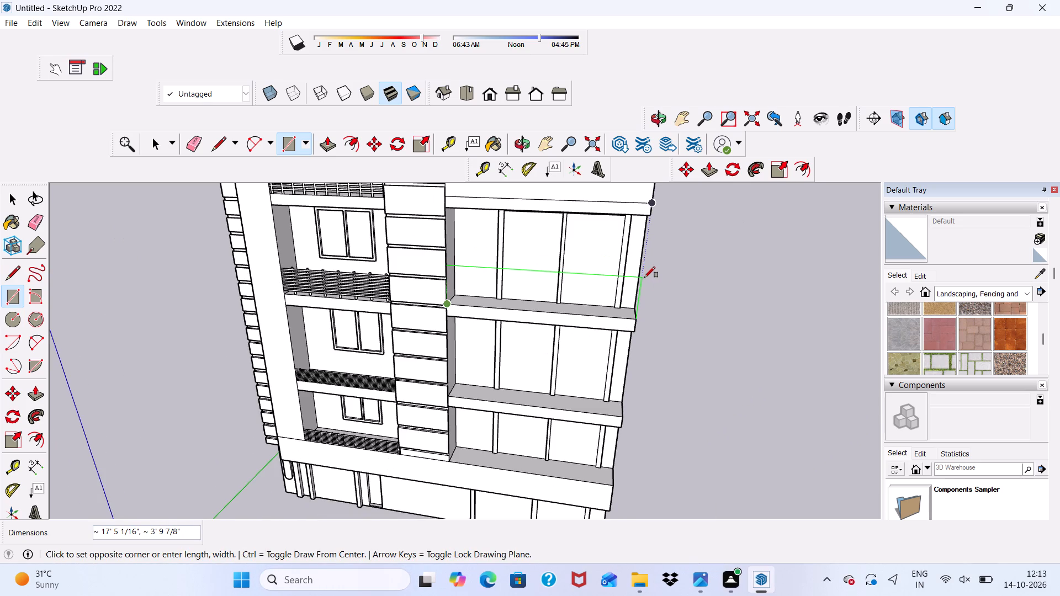
click(644, 278)
Draw an upright rectangle about 3' deep by 3' 10" high along the outer side edge of the wide bay's second balcony slab from the top.
middle_drag(655, 290, 529, 317)
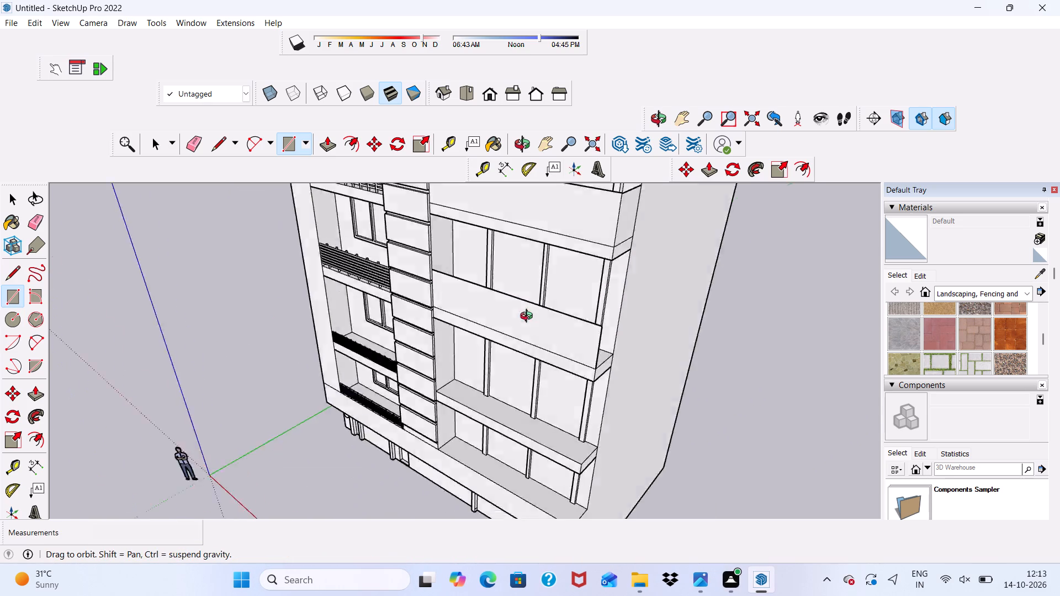
middle_drag(529, 317, 439, 307)
scroll(468, 358, up, 12)
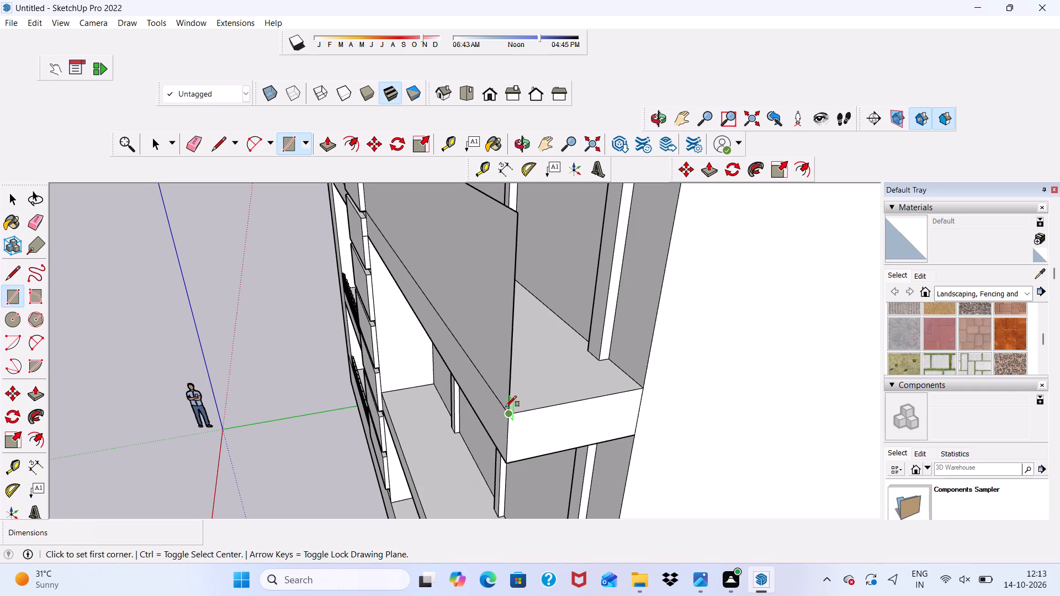
scroll(569, 408, up, 2)
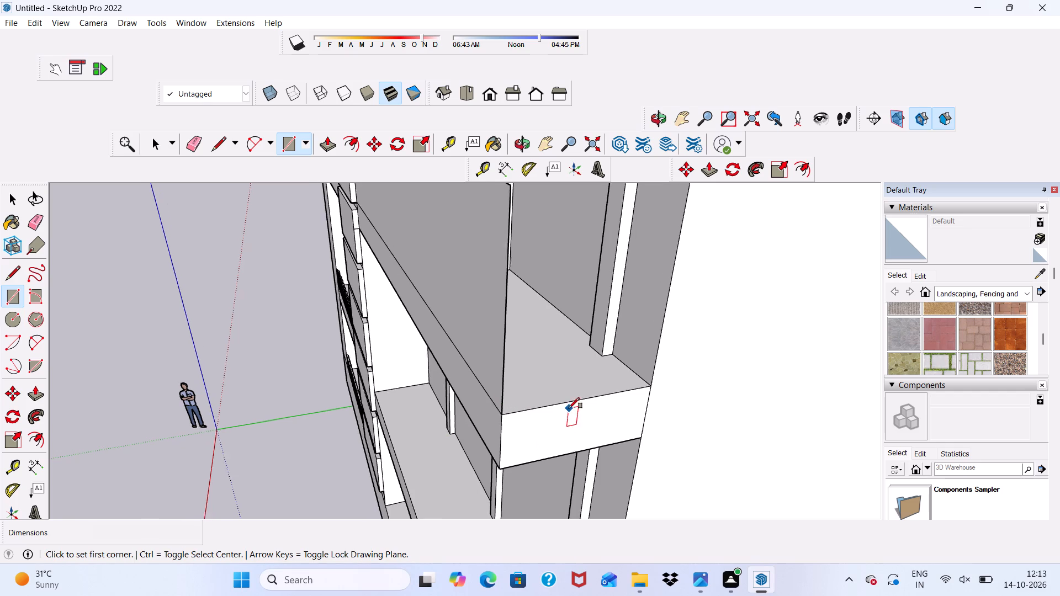
scroll(569, 408, up, 2)
scroll(442, 445, up, 6)
scroll(140, 393, down, 13)
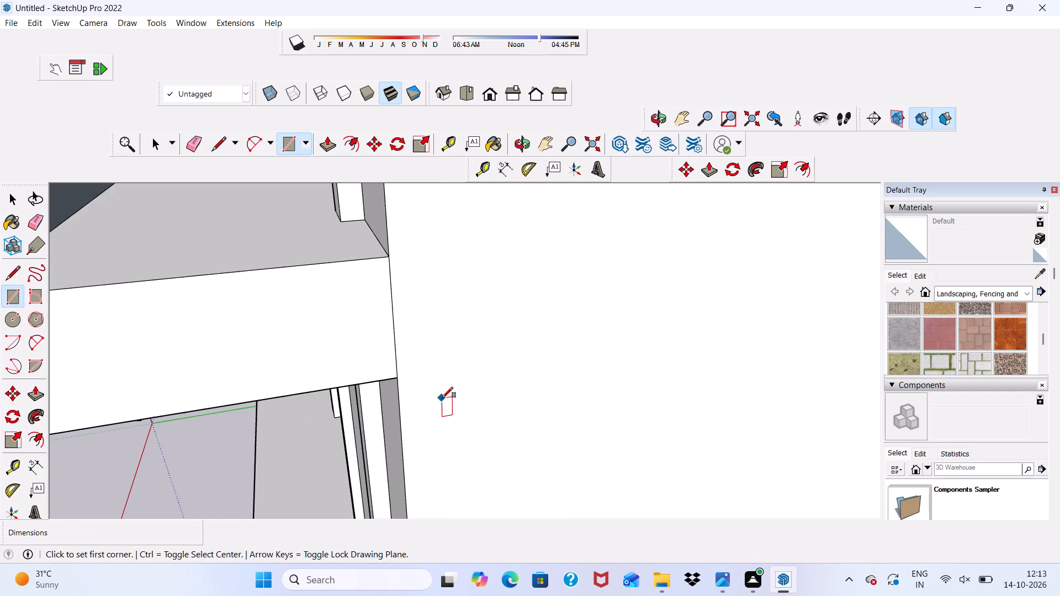
scroll(339, 382, down, 6)
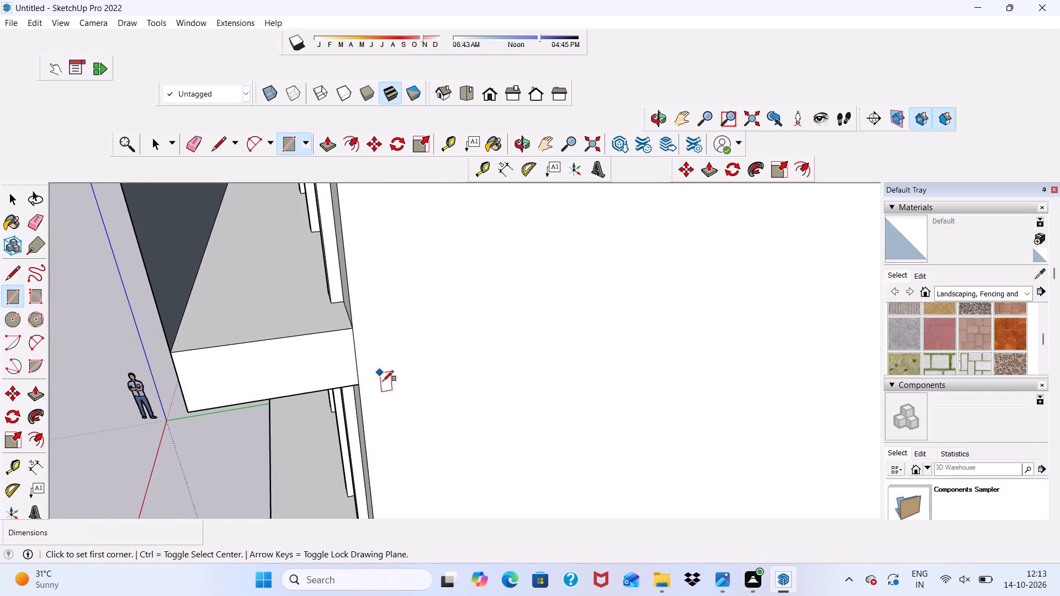
scroll(362, 394, up, 1)
scroll(71, 370, up, 1)
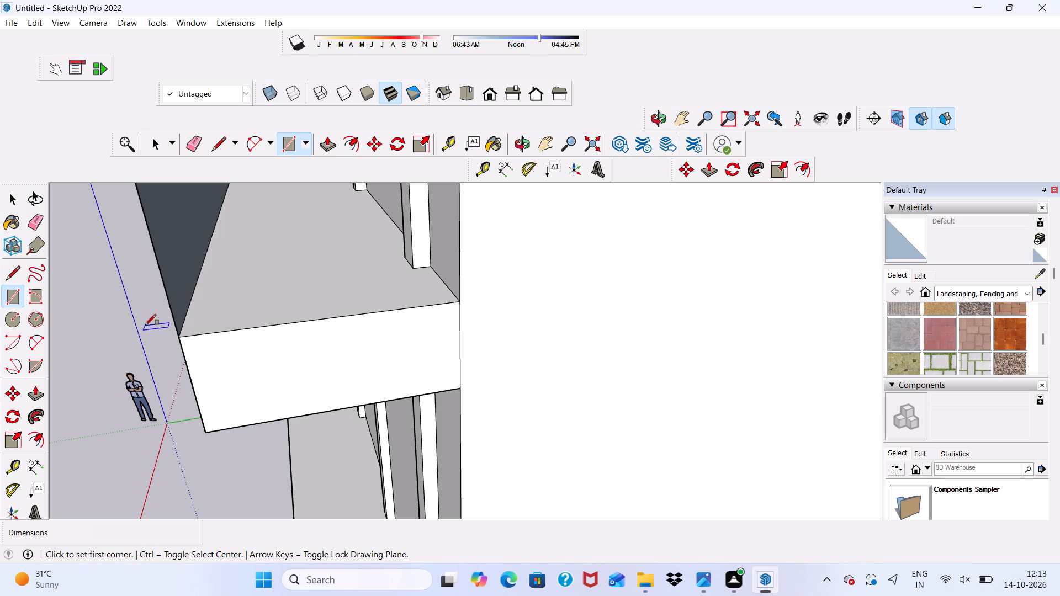
scroll(145, 324, up, 2)
scroll(289, 378, down, 4)
scroll(324, 412, up, 4)
scroll(294, 379, up, 4)
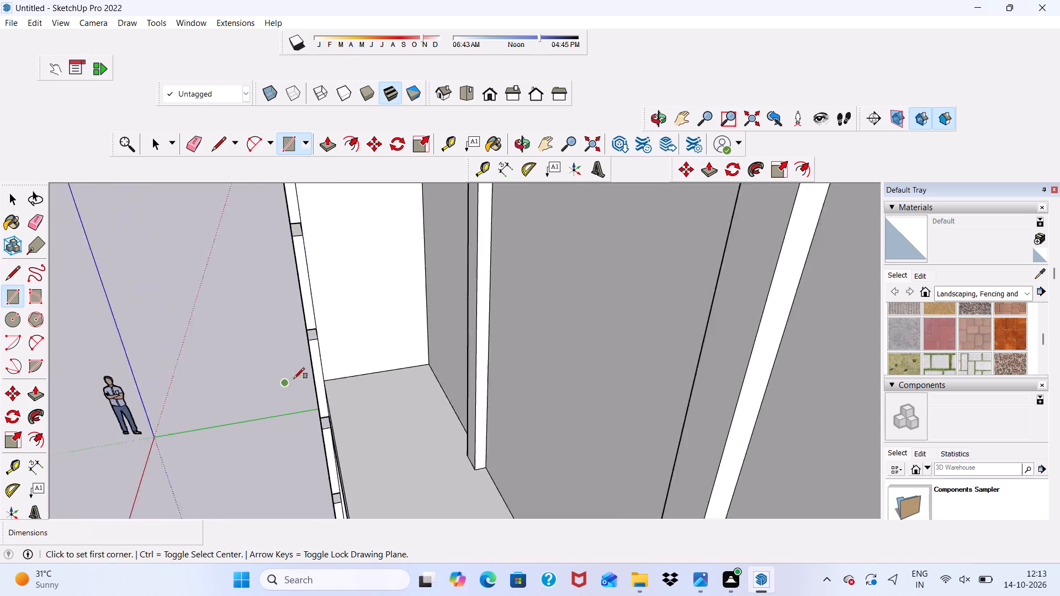
scroll(294, 379, up, 2)
scroll(337, 349, down, 9)
scroll(366, 310, down, 6)
scroll(457, 284, down, 6)
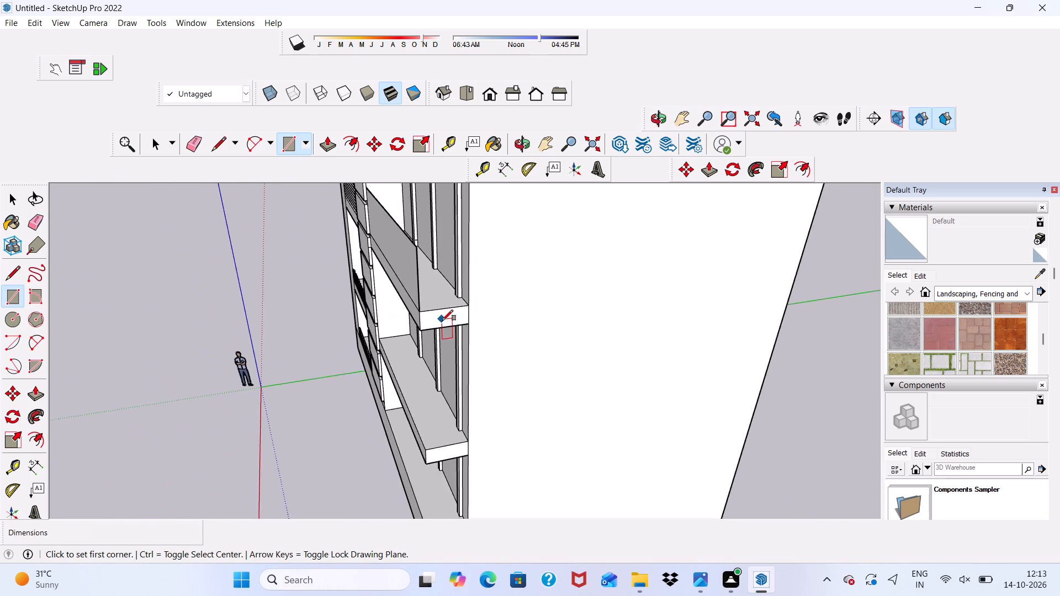
scroll(425, 307, up, 5)
scroll(422, 305, down, 1)
click(418, 316)
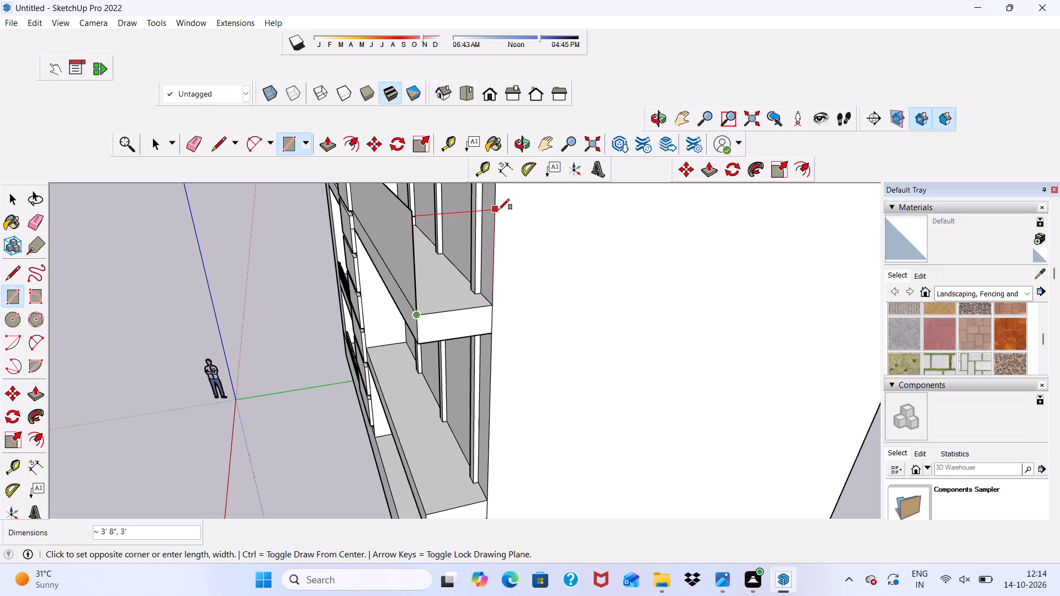
scroll(501, 216, up, 1)
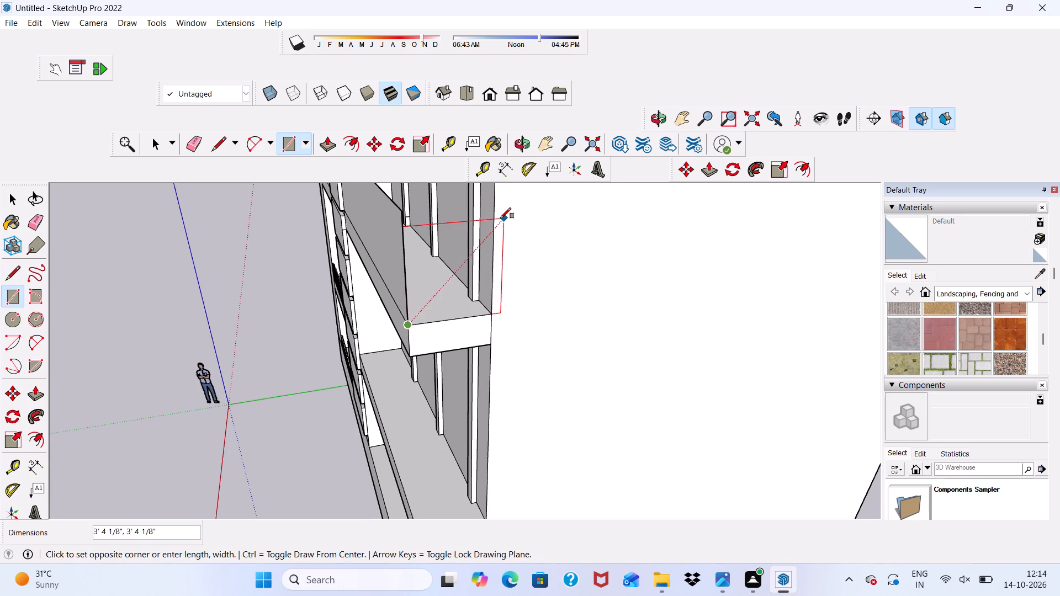
scroll(489, 204, up, 5)
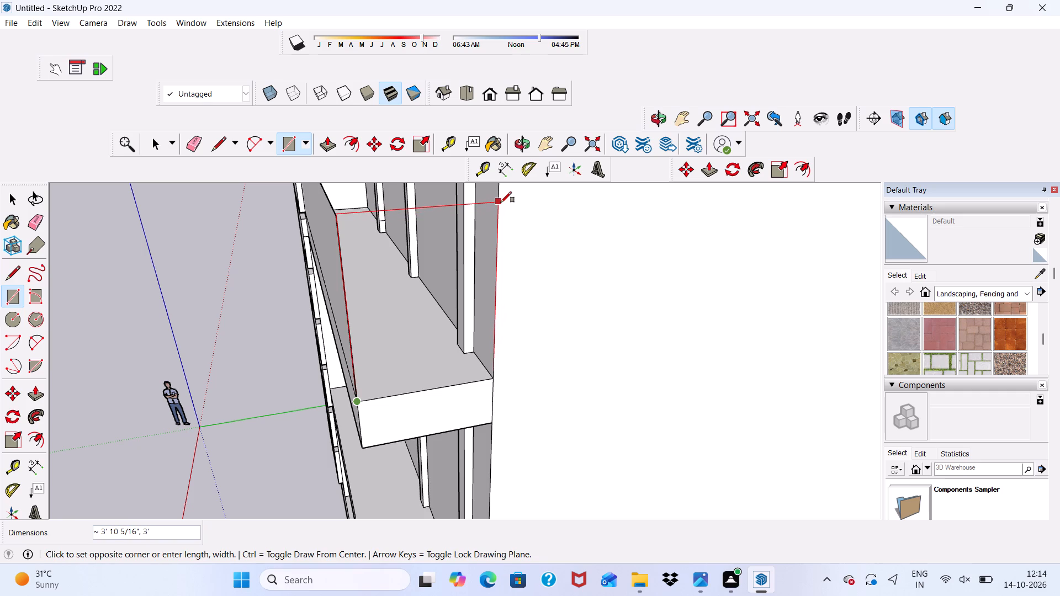
click(501, 204)
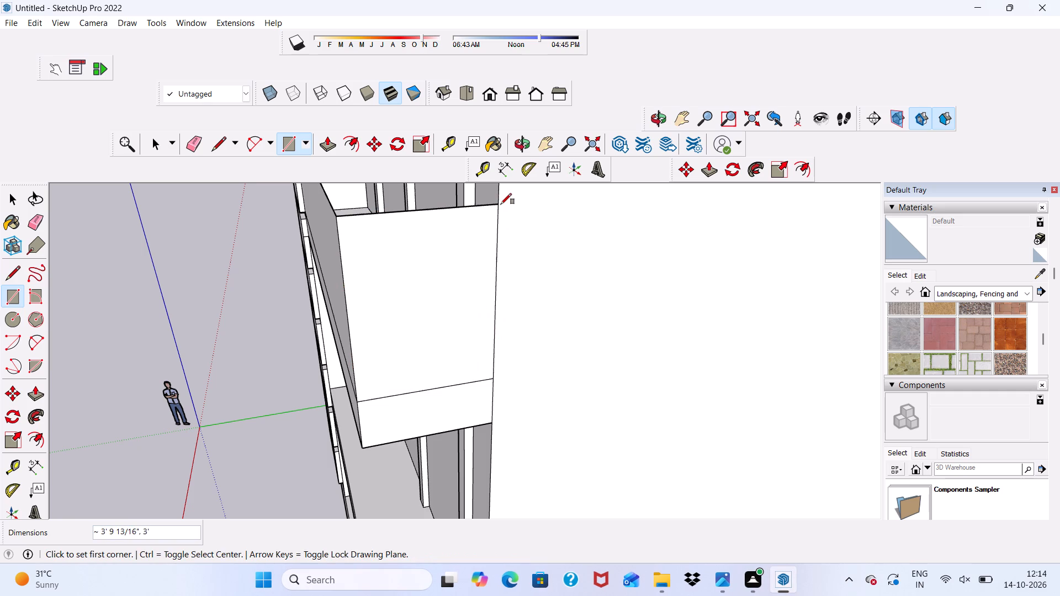
Draw an upright rectangle about 17' 5" by 3' 5" along the full front edge of the wide bay's third balcony slab from the top.
scroll(495, 216, down, 3)
middle_drag(460, 248, 594, 209)
scroll(544, 205, down, 18)
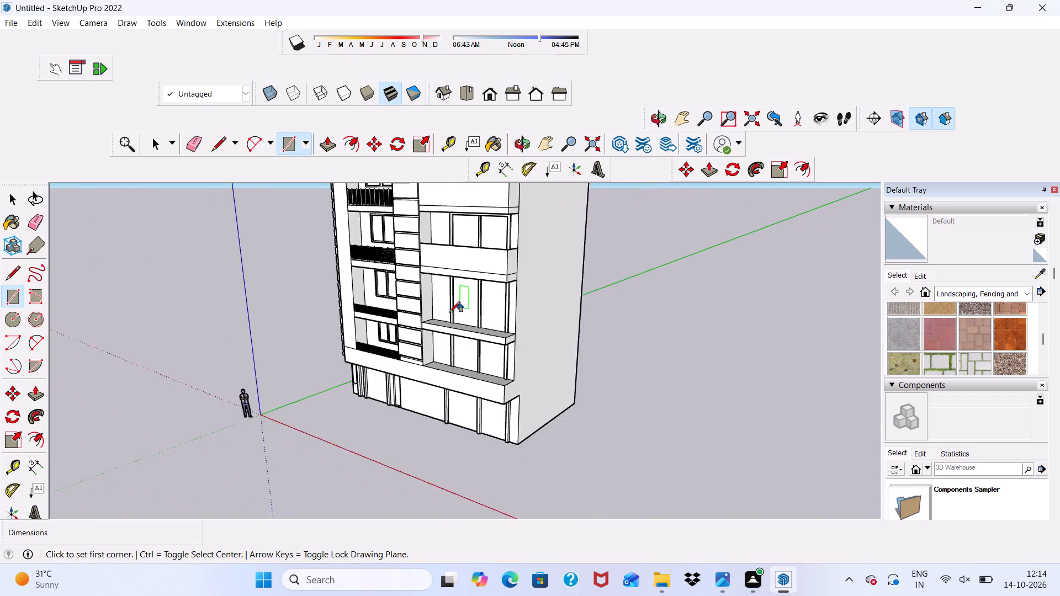
scroll(449, 312, down, 1)
scroll(433, 311, up, 7)
scroll(420, 313, down, 3)
scroll(380, 333, up, 20)
scroll(380, 333, up, 1)
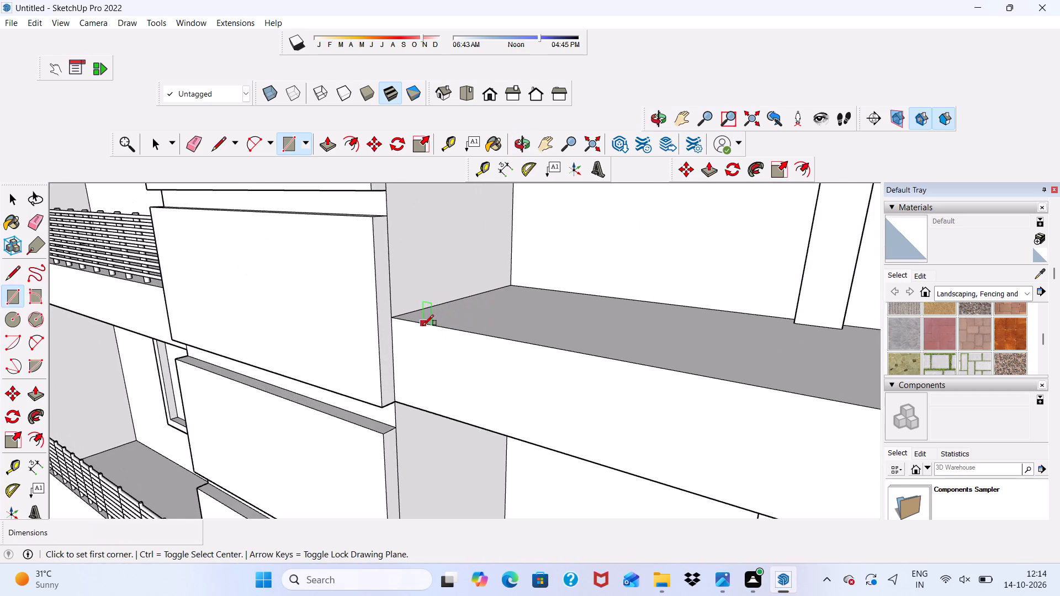
scroll(419, 324, up, 4)
click(386, 314)
scroll(411, 301, down, 7)
scroll(340, 281, down, 20)
middle_drag(326, 353, 486, 329)
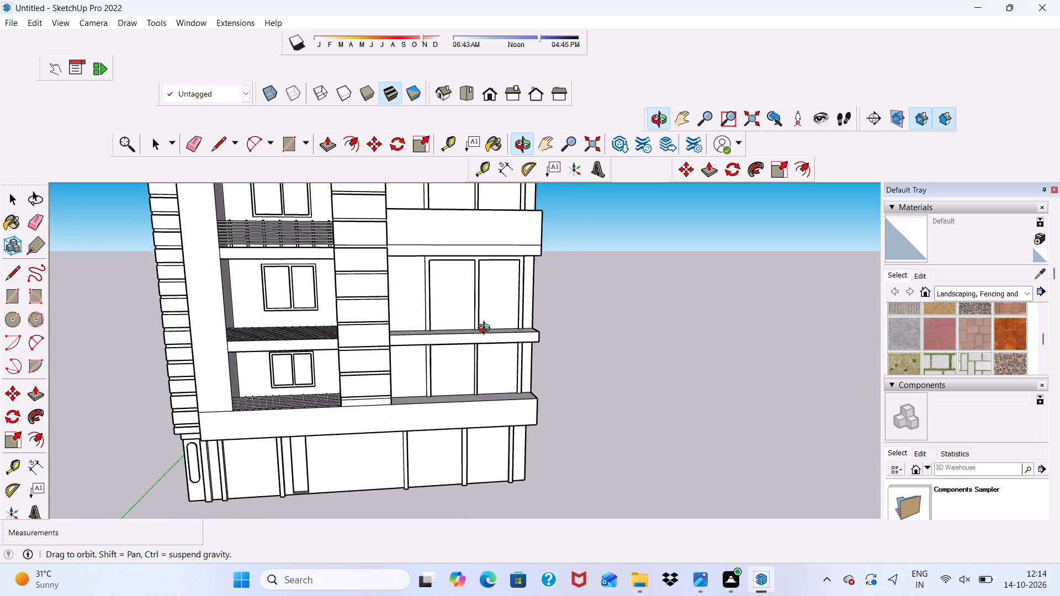
middle_drag(486, 329, 431, 336)
scroll(510, 290, up, 6)
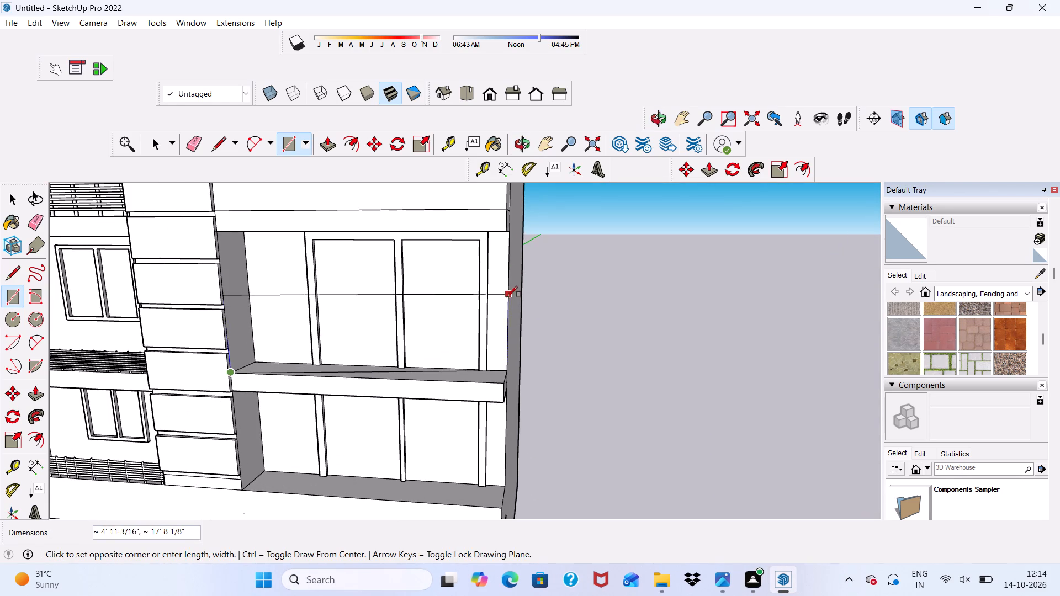
scroll(500, 385, down, 1)
middle_drag(499, 386, 535, 340)
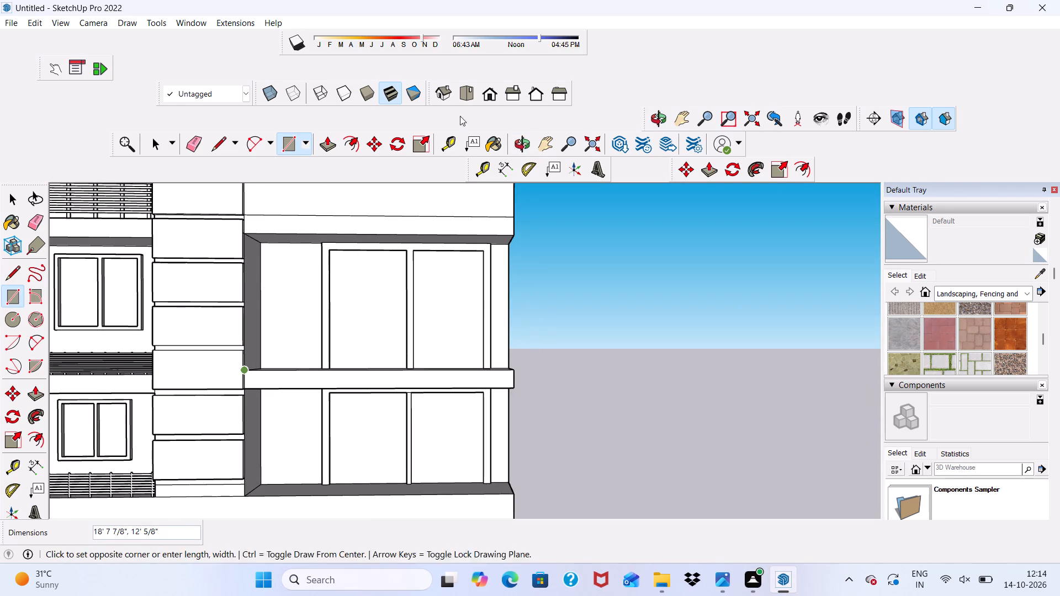
click(486, 90)
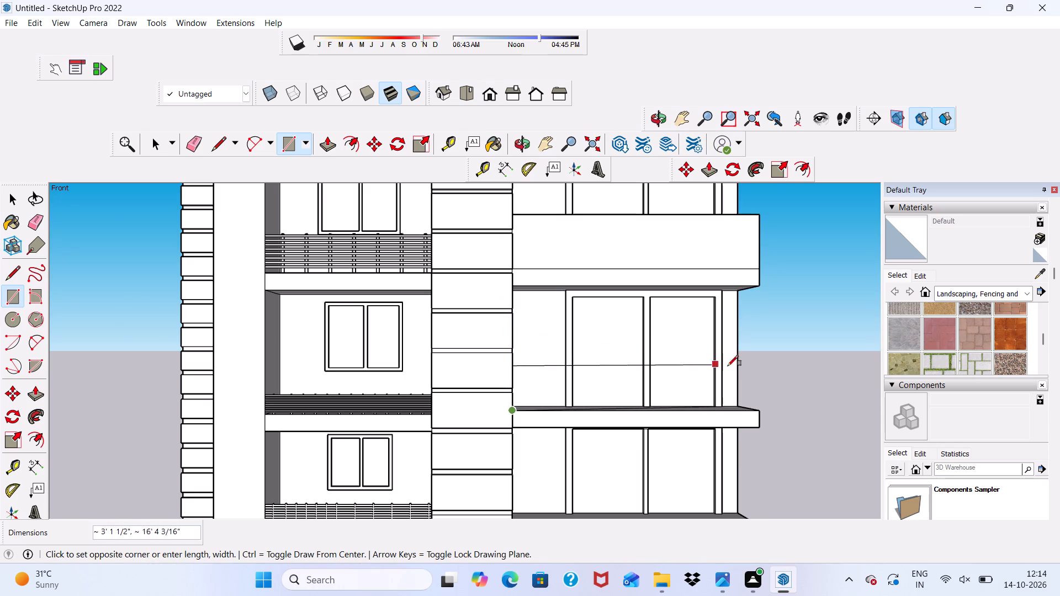
scroll(745, 370, up, 3)
scroll(751, 365, down, 4)
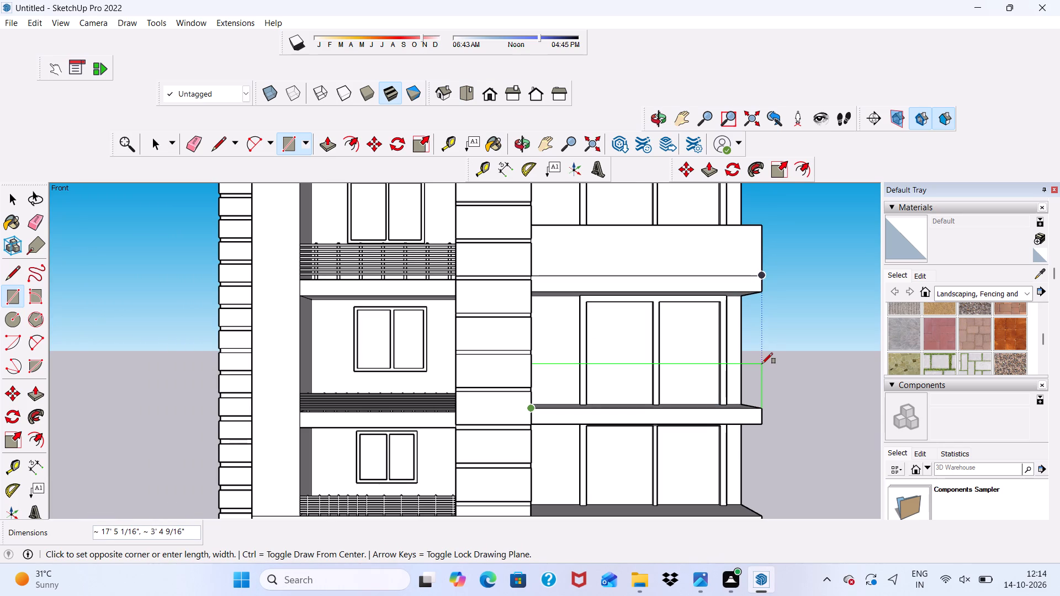
click(762, 364)
Draw an upright rectangle about 3' deep by 3' 5" high along the outer side edge of the wide bay's third balcony slab.
scroll(762, 364, down, 1)
middle_drag(762, 364, 420, 367)
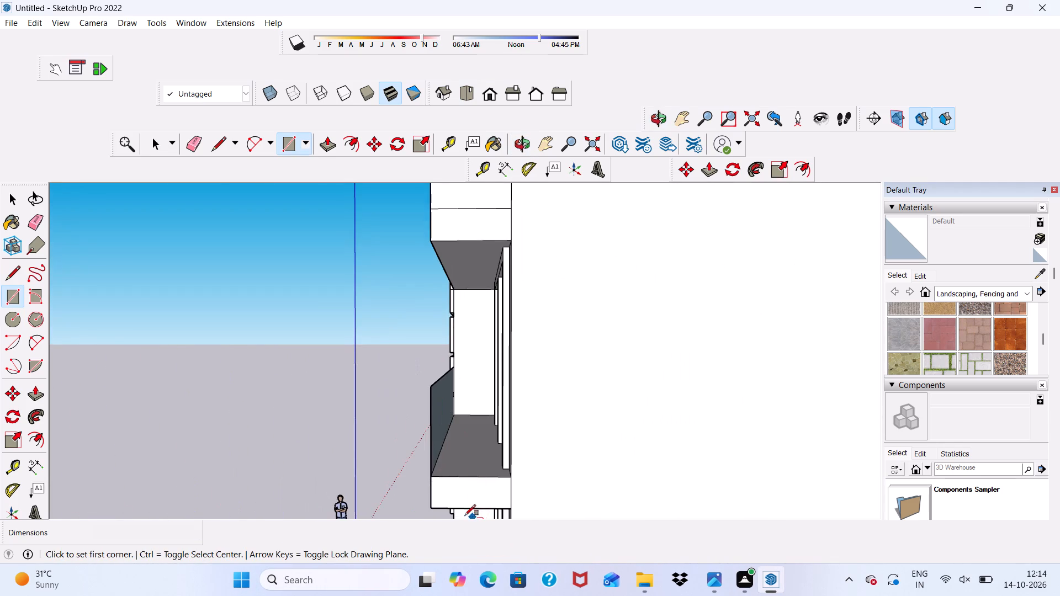
scroll(452, 500, up, 6)
scroll(417, 472, up, 17)
scroll(411, 453, down, 1)
scroll(411, 453, up, 5)
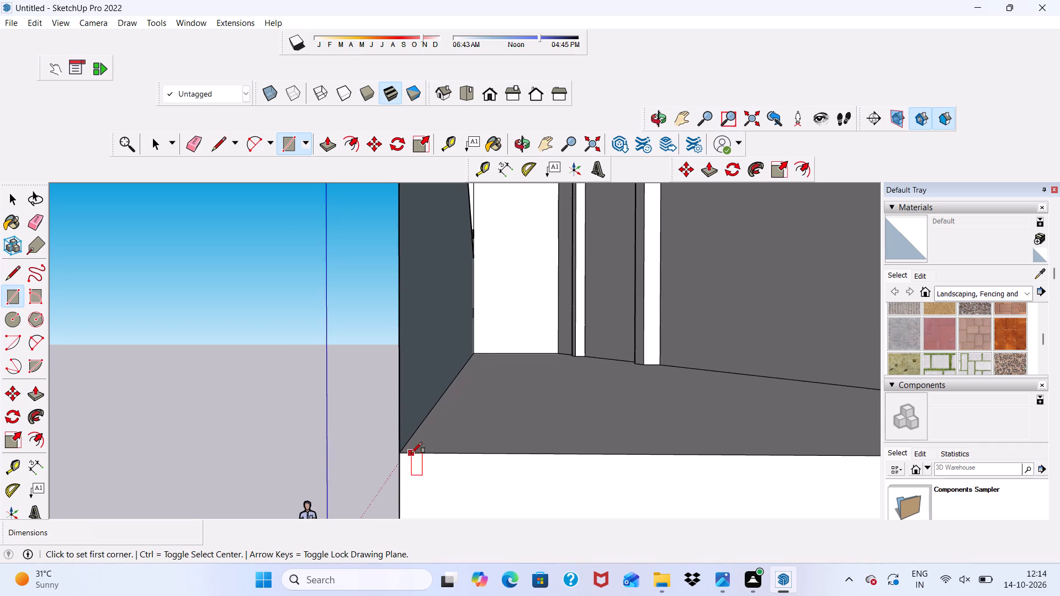
scroll(411, 453, up, 5)
click(398, 451)
scroll(424, 470, down, 6)
scroll(464, 351, down, 3)
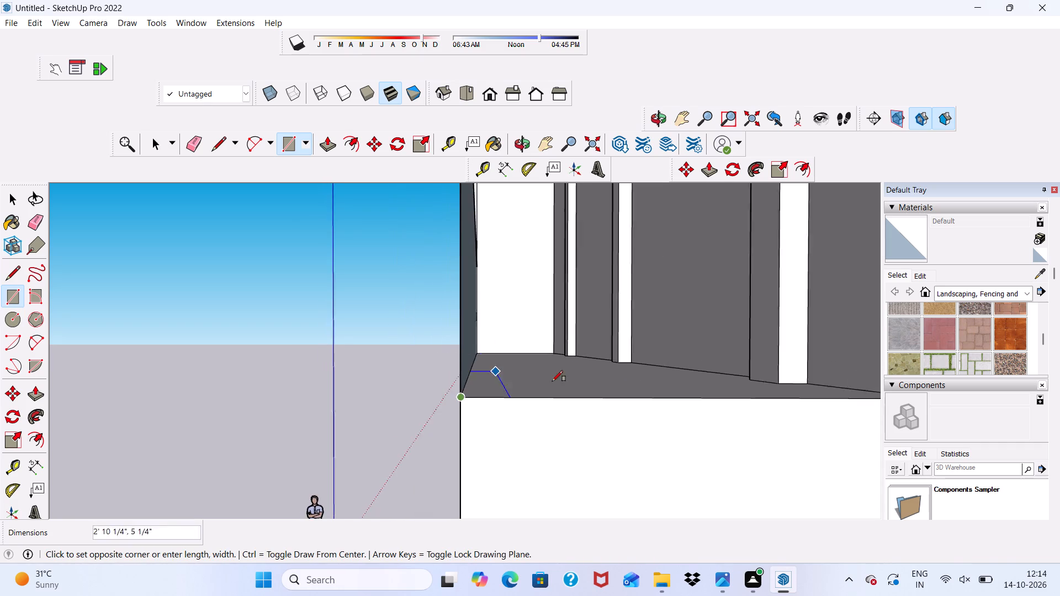
scroll(552, 381, down, 15)
scroll(677, 272, up, 4)
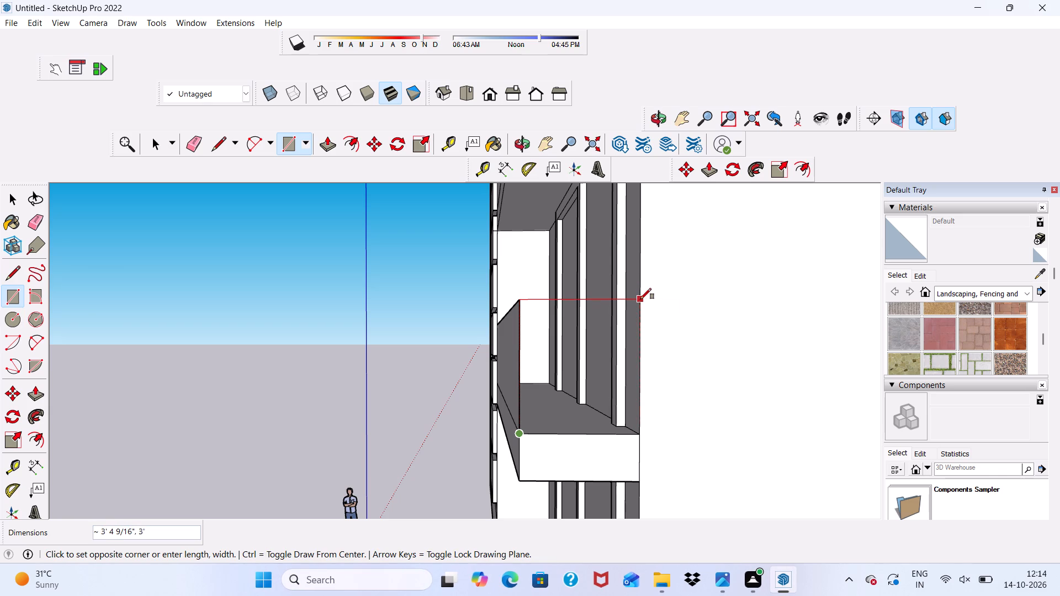
click(640, 299)
Draw an upright rectangle about 17' 5" by 2' 10" along the full front edge of the wide bay's lowest balcony slab, above the ground-floor band.
scroll(638, 301, down, 1)
middle_drag(637, 304, 785, 311)
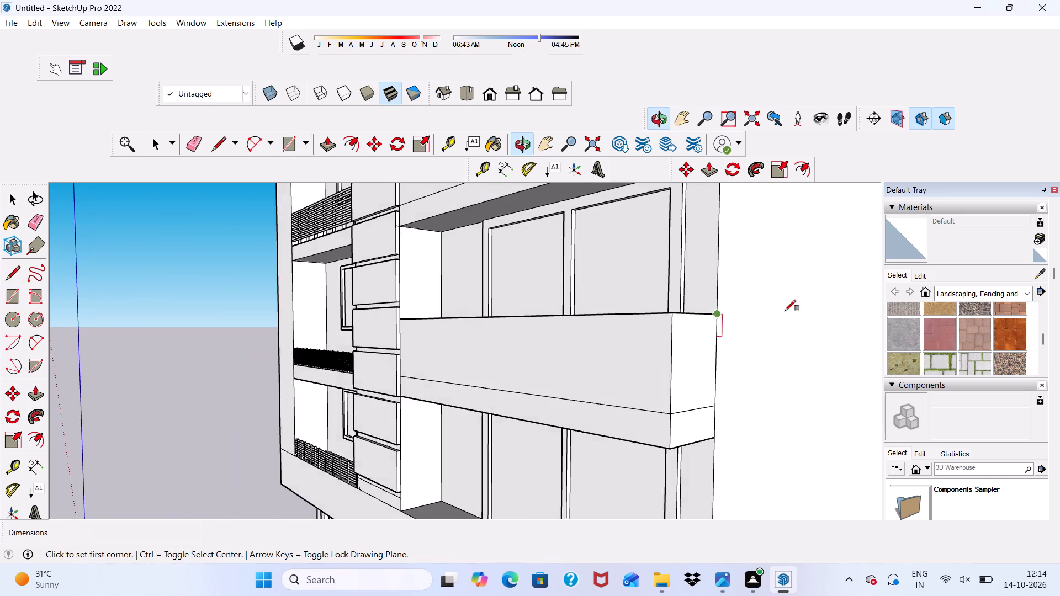
scroll(656, 305, down, 12)
middle_drag(590, 352, 717, 381)
scroll(529, 374, up, 5)
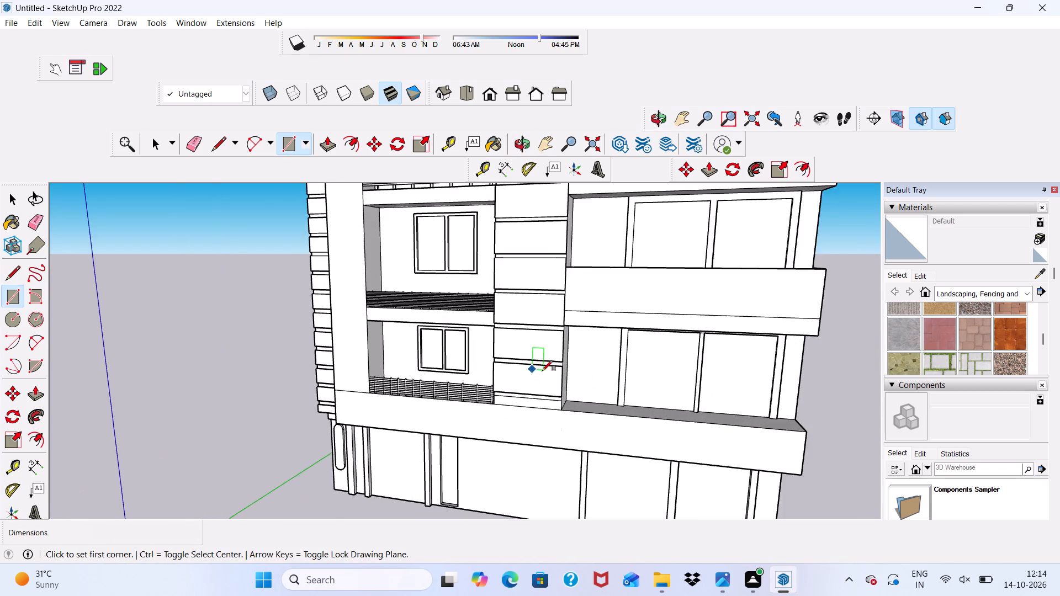
scroll(542, 371, up, 20)
scroll(542, 371, up, 4)
scroll(489, 447, down, 3)
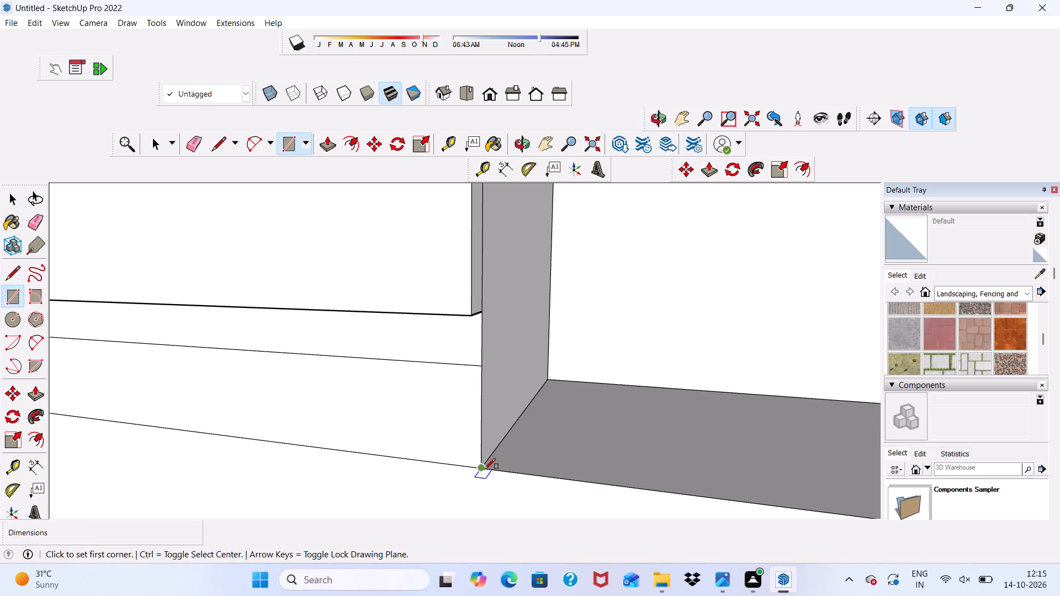
click(479, 469)
scroll(421, 322, down, 3)
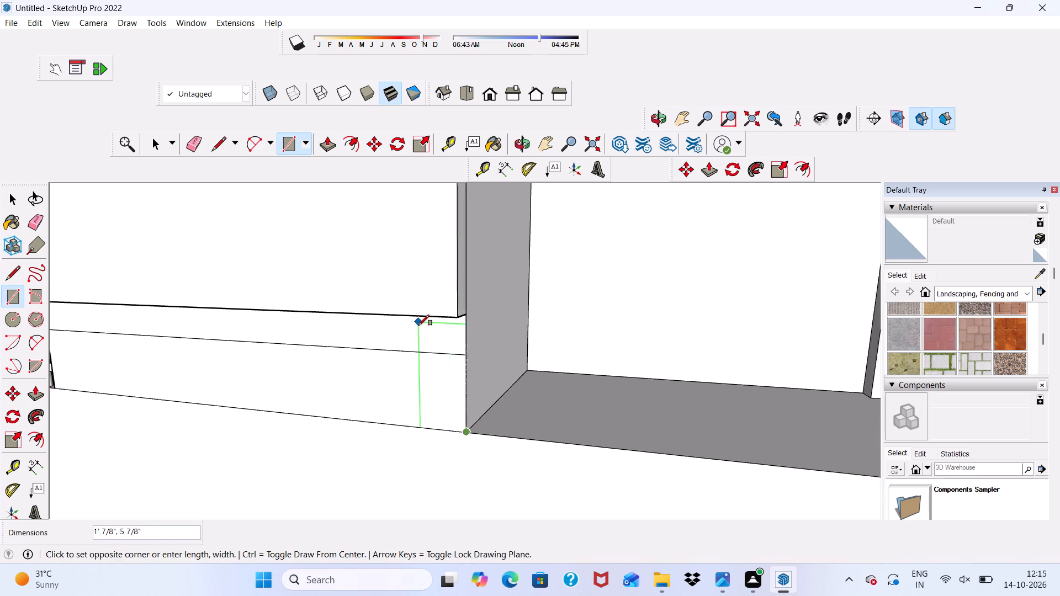
scroll(418, 326, down, 20)
scroll(512, 289, down, 6)
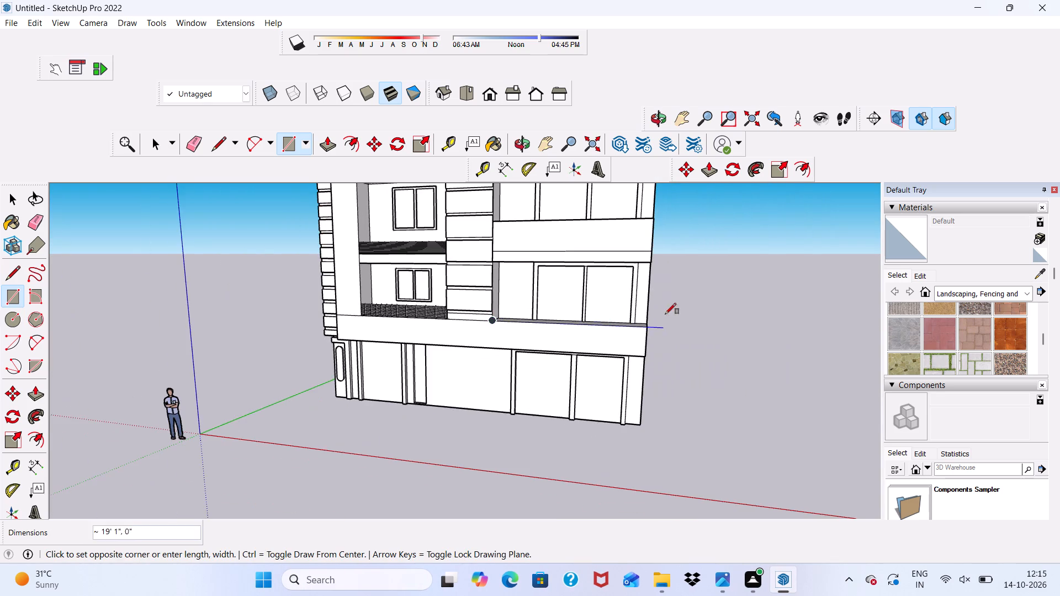
scroll(653, 299, up, 10)
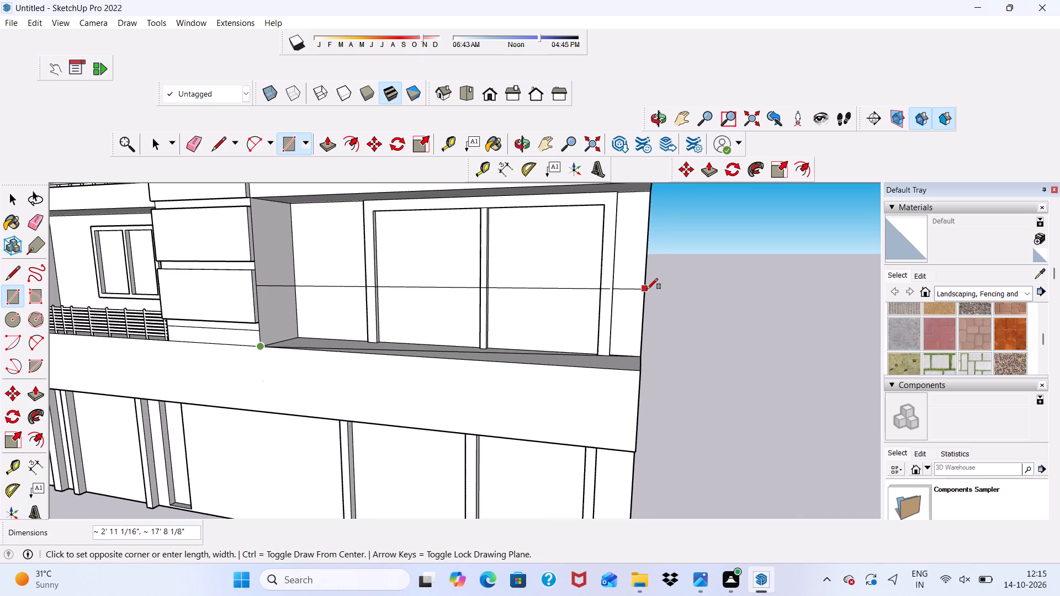
scroll(624, 315, down, 2)
middle_drag(624, 327, 724, 327)
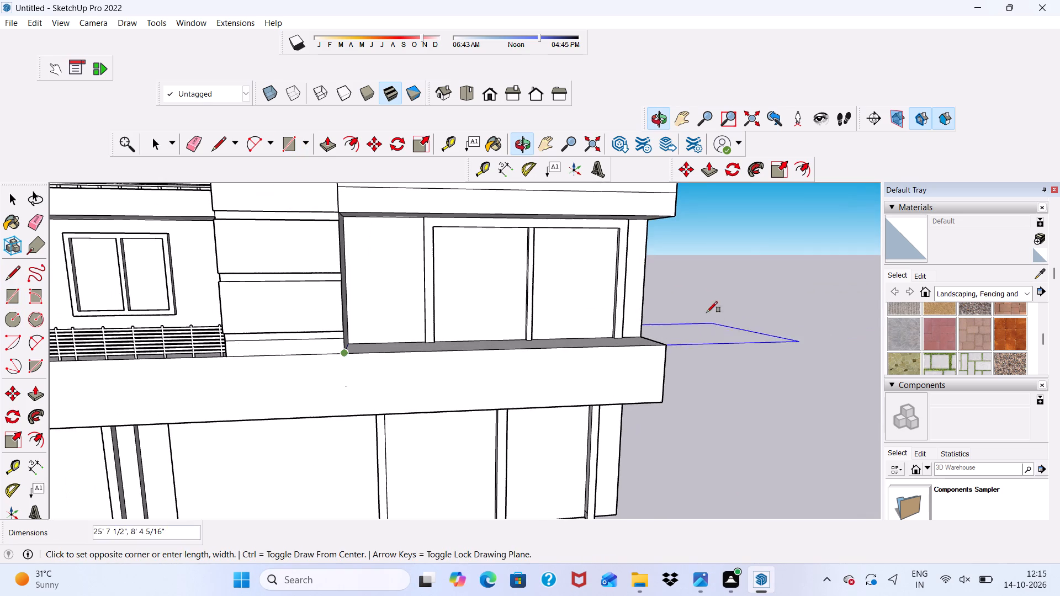
click(667, 294)
Draw an upright rectangle about 3' deep by 2' 10" high along the outer side edge of the wide bay's lowest balcony slab.
middle_drag(681, 308, 417, 336)
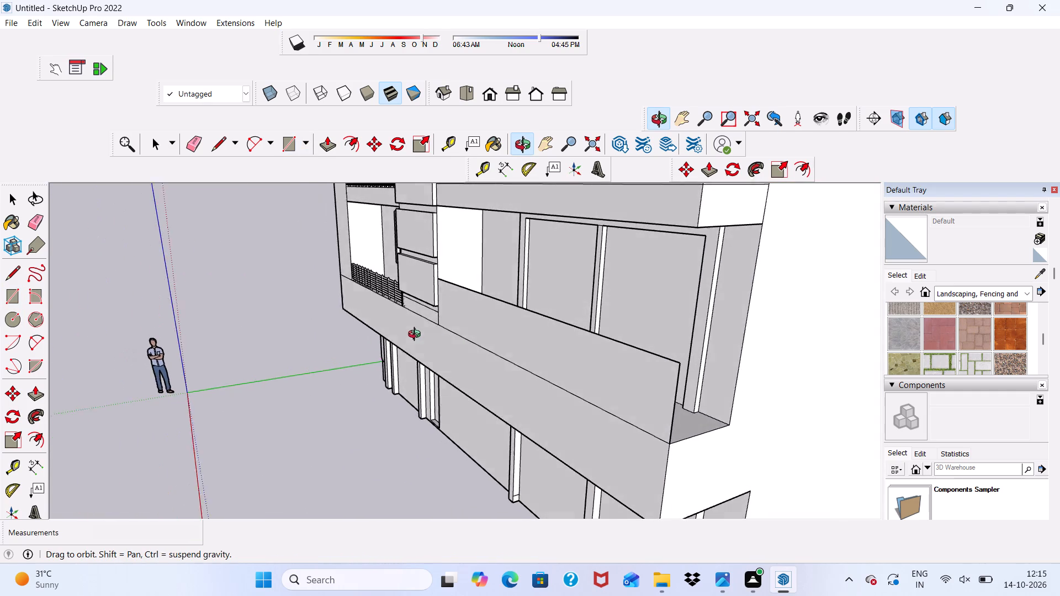
middle_drag(417, 336, 414, 336)
scroll(673, 443, up, 13)
scroll(667, 444, down, 1)
scroll(659, 457, up, 11)
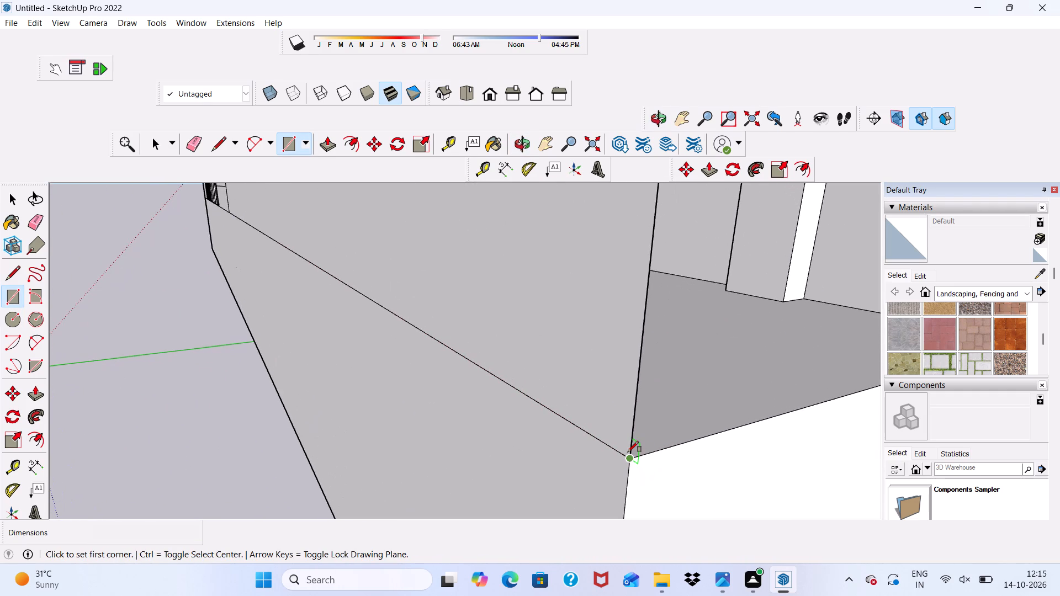
click(628, 455)
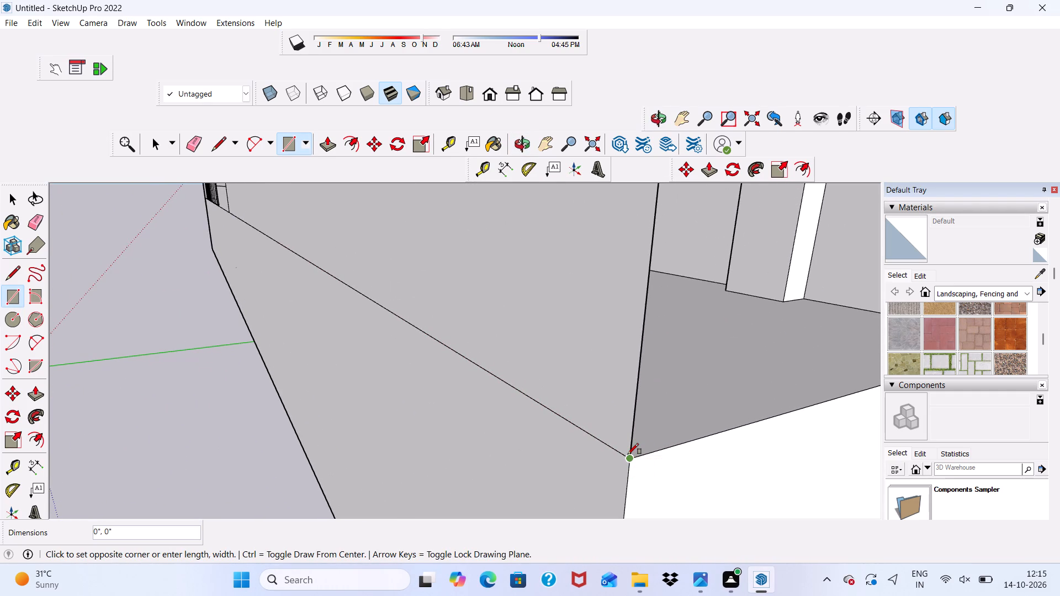
scroll(563, 439, down, 6)
scroll(395, 490, down, 5)
scroll(434, 397, down, 5)
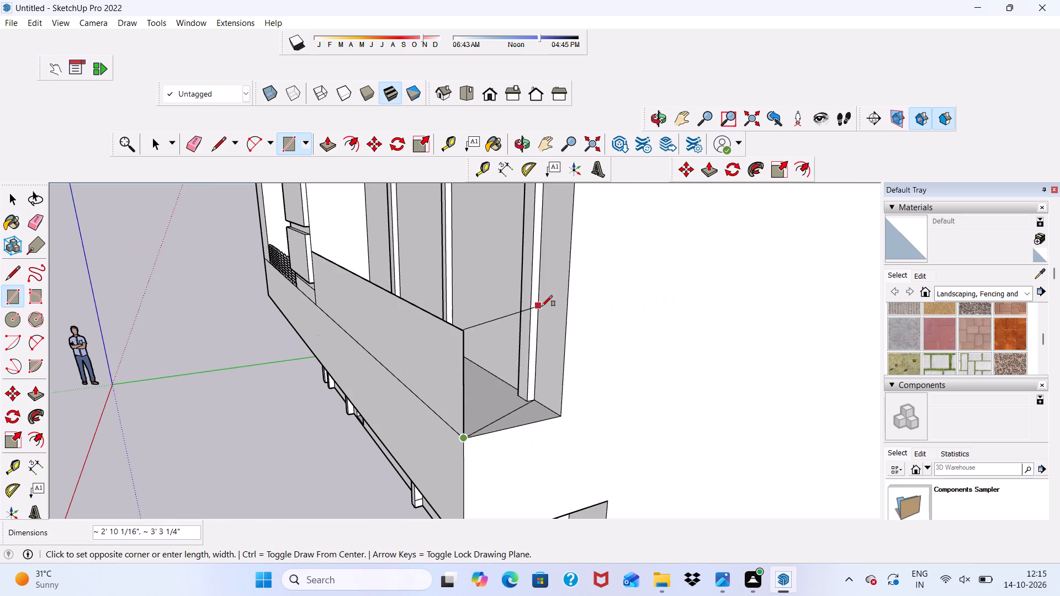
scroll(565, 304, up, 1)
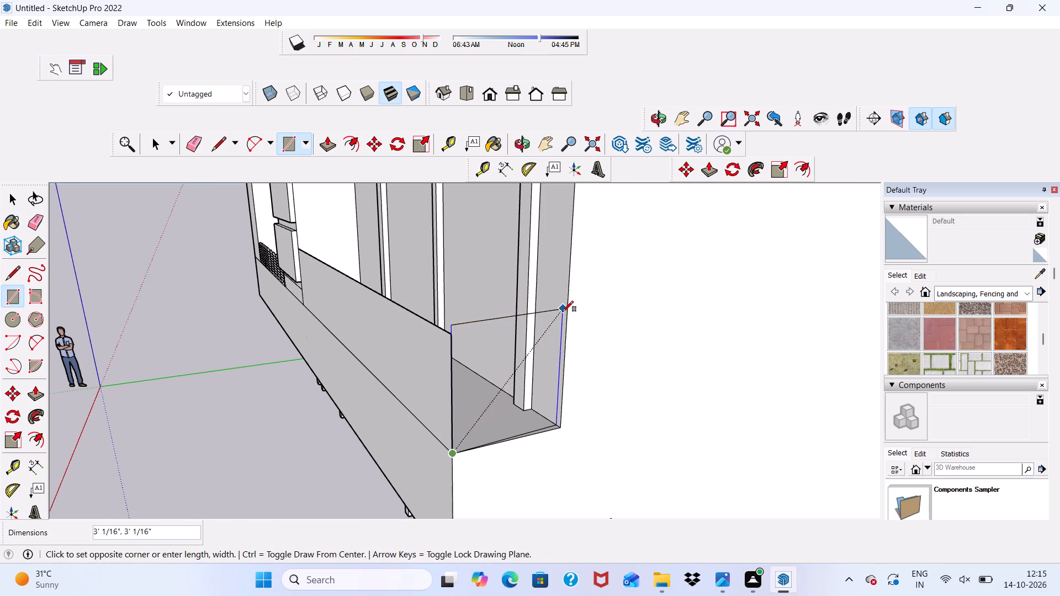
scroll(561, 317, up, 1)
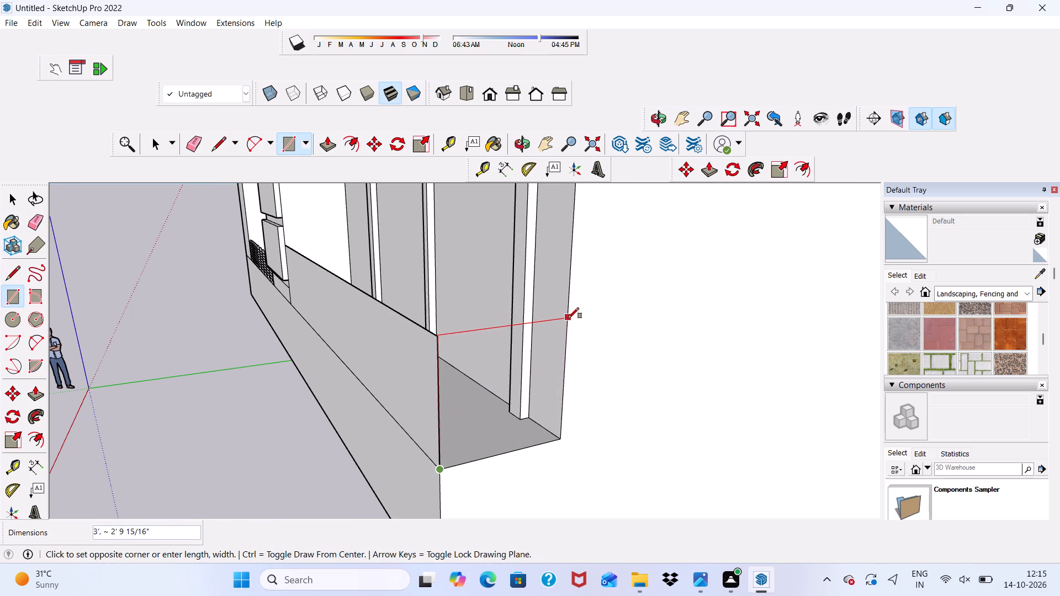
click(568, 318)
scroll(561, 323, down, 2)
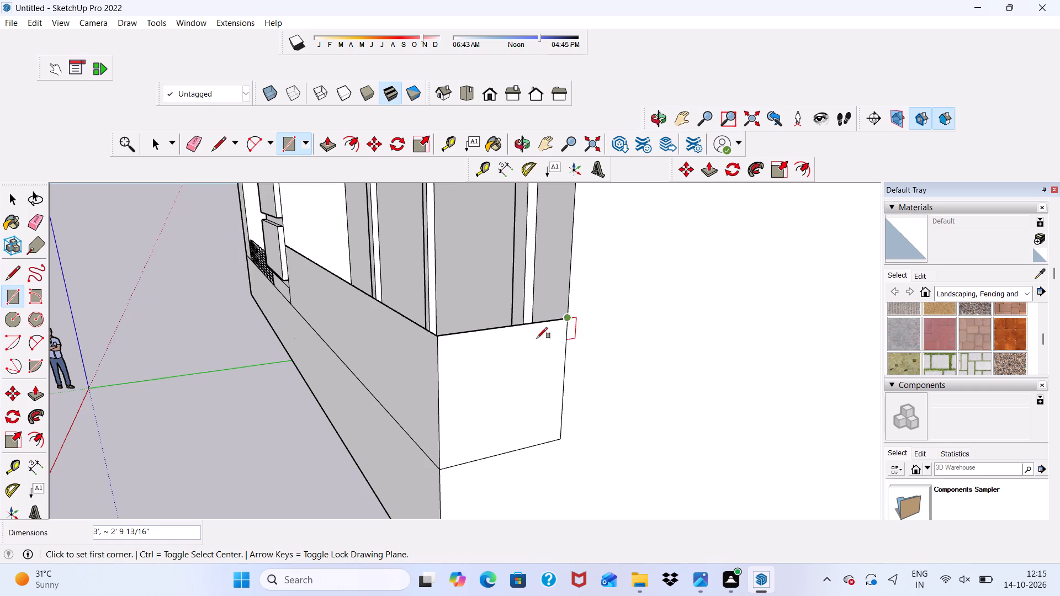
Draw a small upright profile rectangle about 1/2" by 1/4" at the inner end of the top balcony's front panel, along its upper edge.
scroll(537, 338, down, 5)
middle_drag(363, 391, 680, 387)
scroll(593, 398, down, 2)
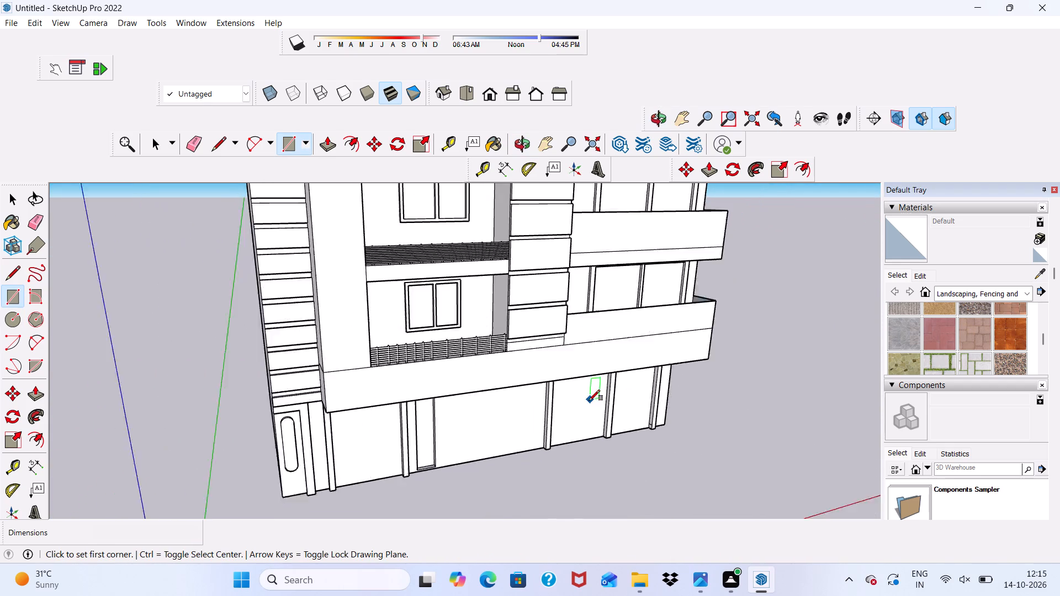
scroll(589, 401, down, 11)
middle_drag(574, 439, 475, 453)
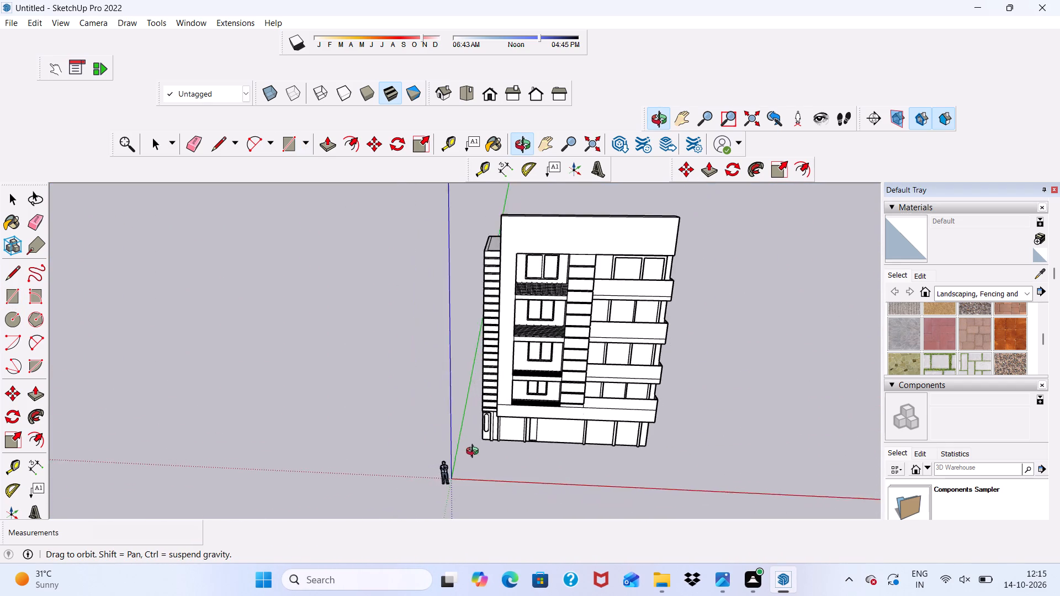
middle_drag(475, 453, 345, 453)
scroll(502, 428, up, 7)
scroll(561, 292, down, 4)
middle_drag(640, 318, 490, 314)
scroll(504, 337, up, 10)
scroll(547, 221, down, 5)
middle_drag(557, 274, 562, 315)
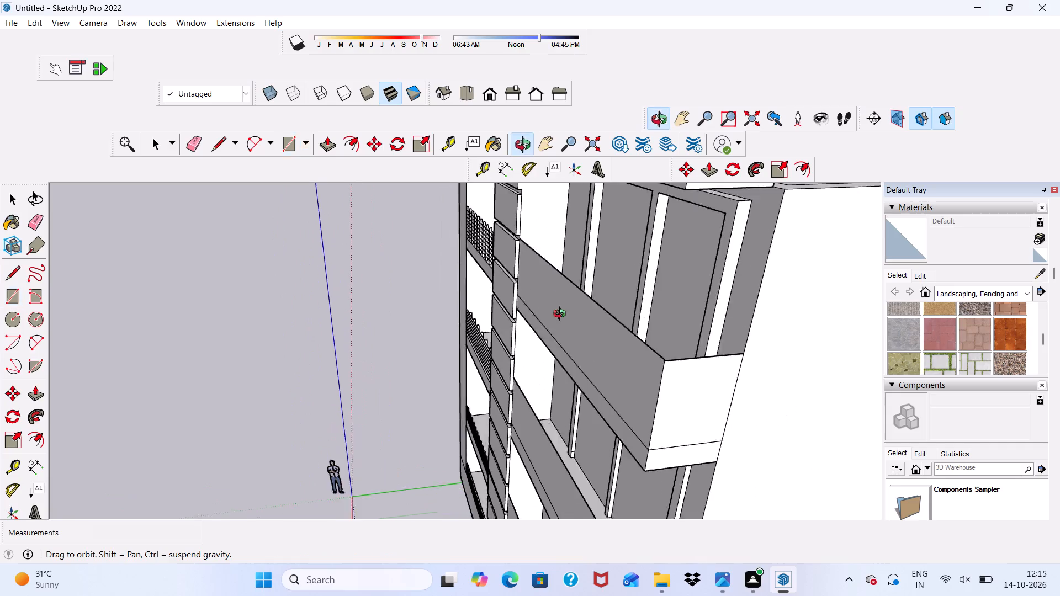
middle_drag(562, 315, 555, 366)
scroll(555, 366, up, 20)
middle_drag(518, 289, 478, 243)
scroll(496, 250, up, 1)
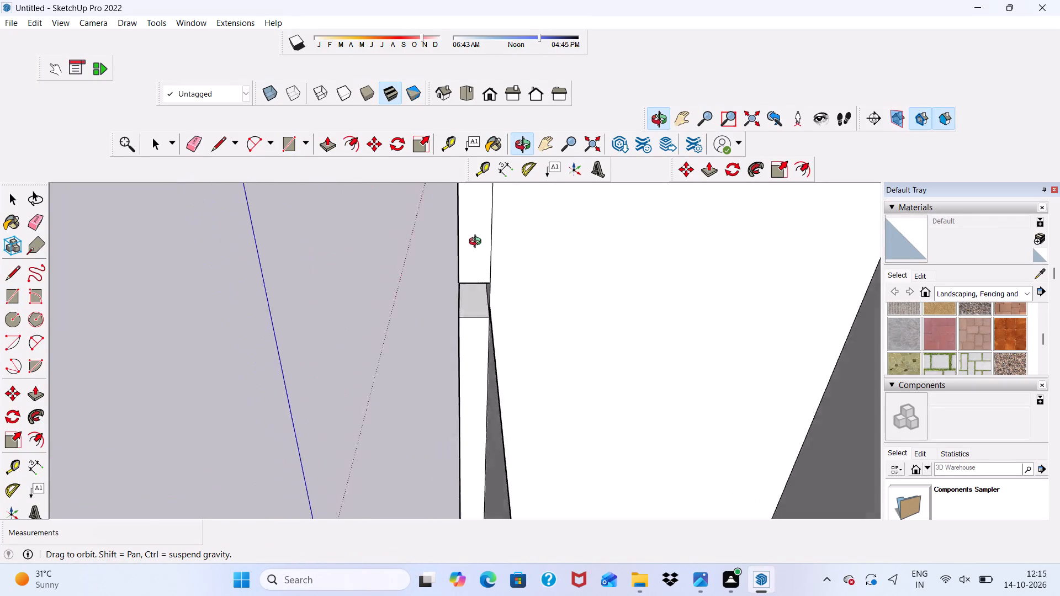
middle_drag(478, 243, 477, 225)
scroll(501, 305, up, 6)
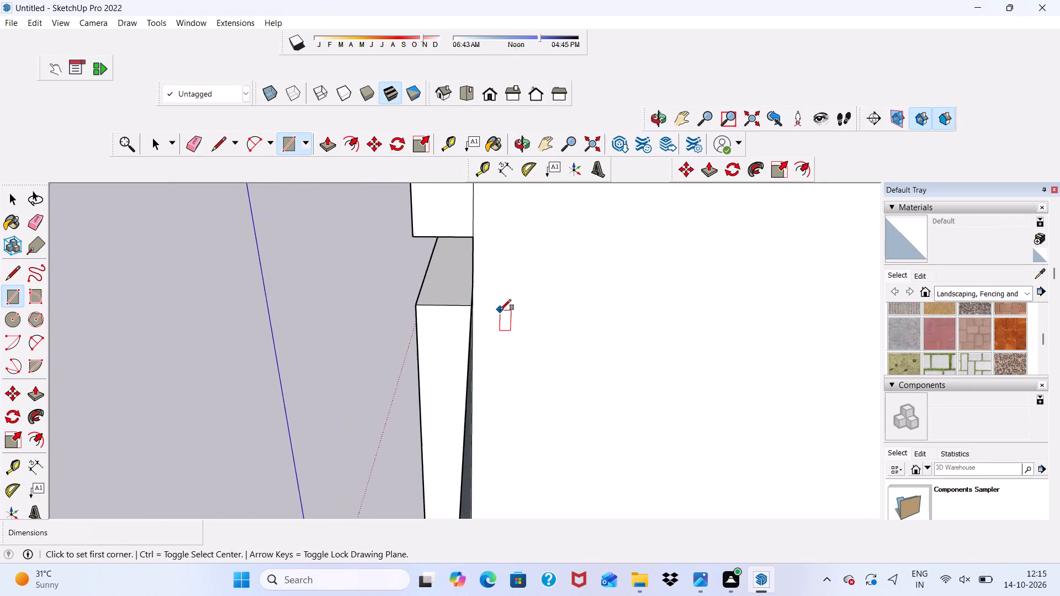
scroll(499, 310, down, 1)
scroll(491, 305, up, 5)
middle_drag(470, 285, 545, 299)
scroll(470, 285, up, 2)
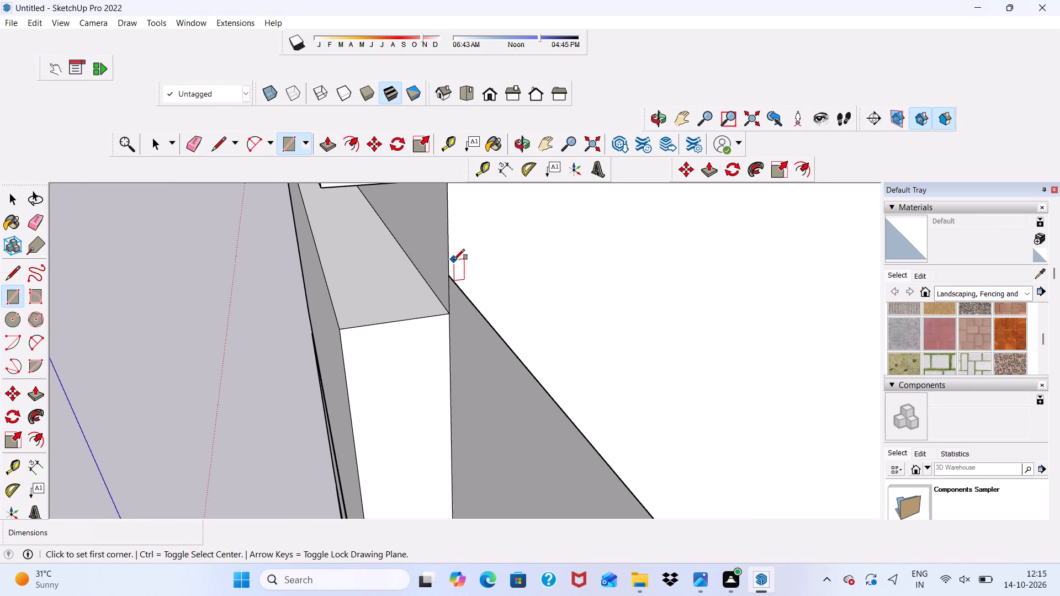
click(449, 260)
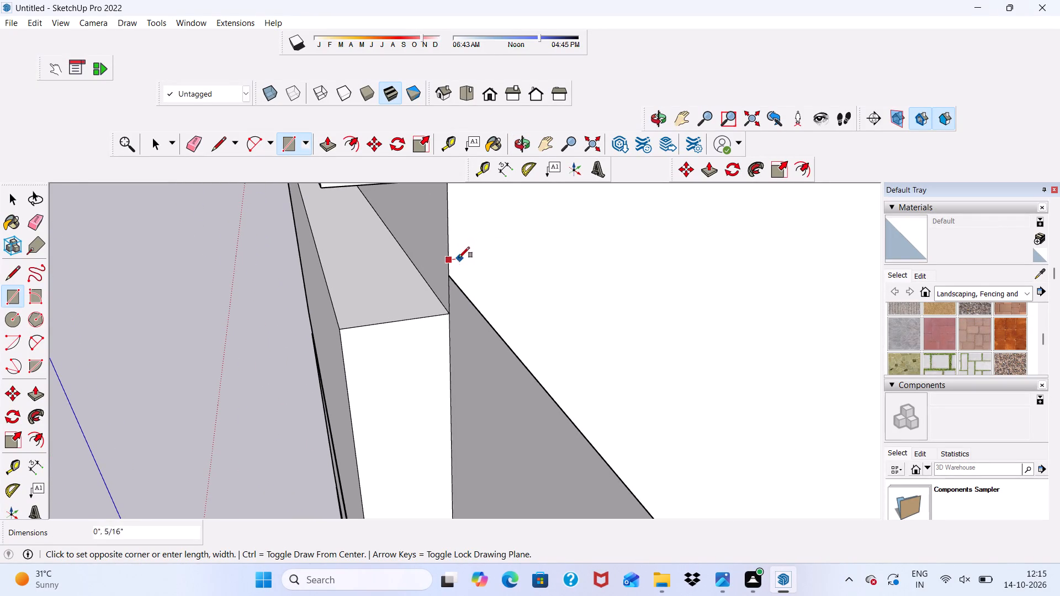
scroll(470, 268, up, 3)
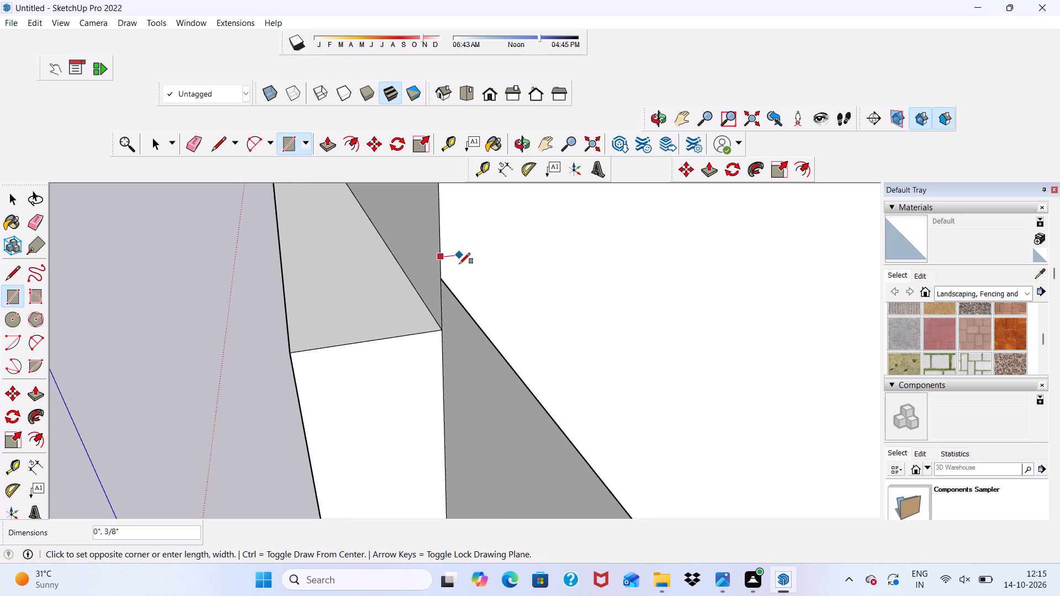
scroll(461, 283, up, 5)
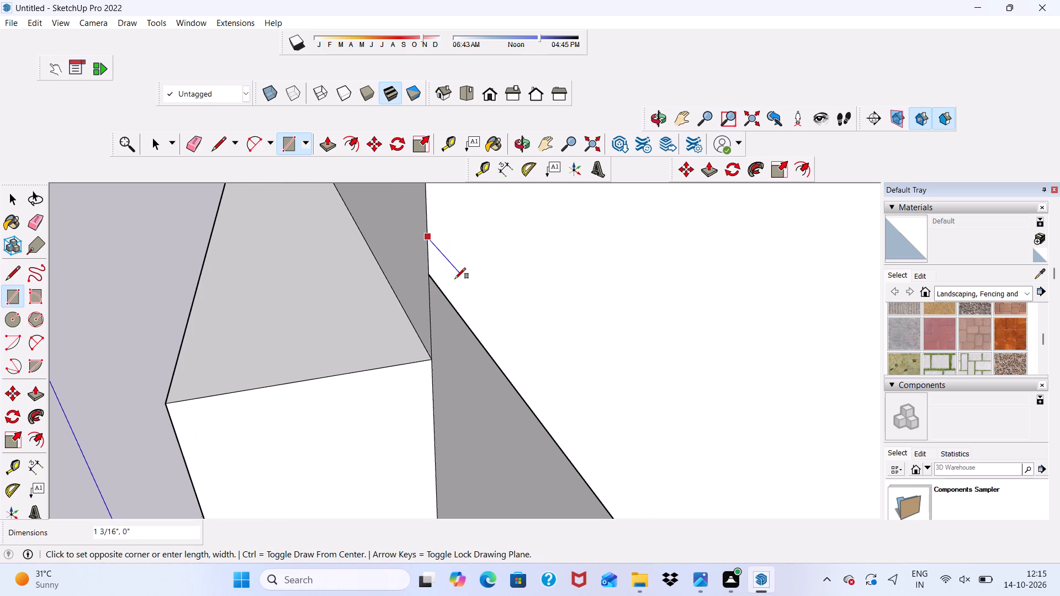
click(448, 280)
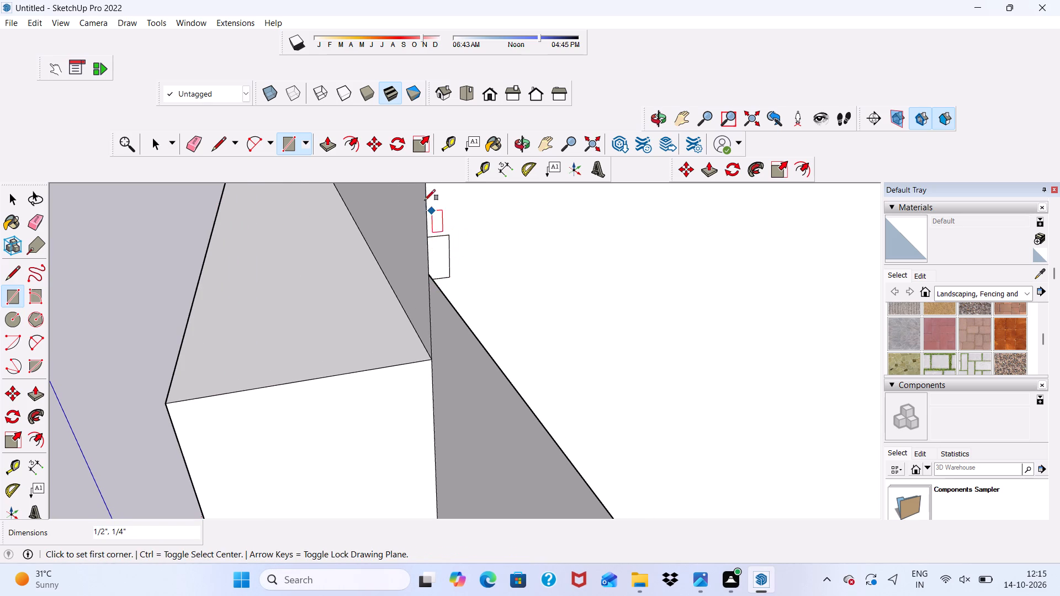
Push/Pull the small profile about 17' 5" along the top edge of the top balcony's front panel to its outer corner.
click(325, 137)
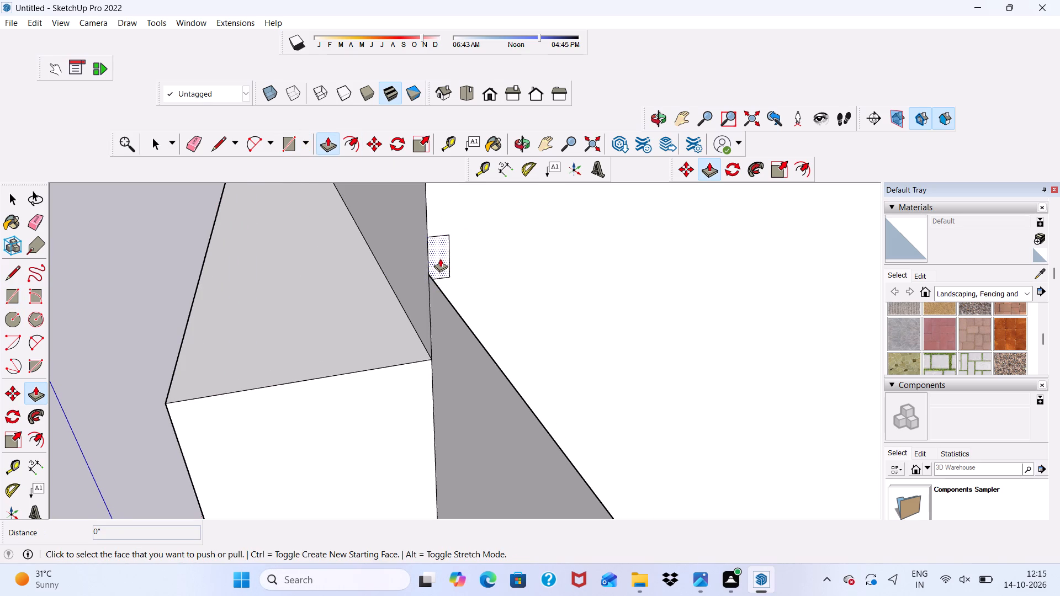
click(440, 258)
scroll(446, 288, down, 3)
scroll(470, 341, down, 10)
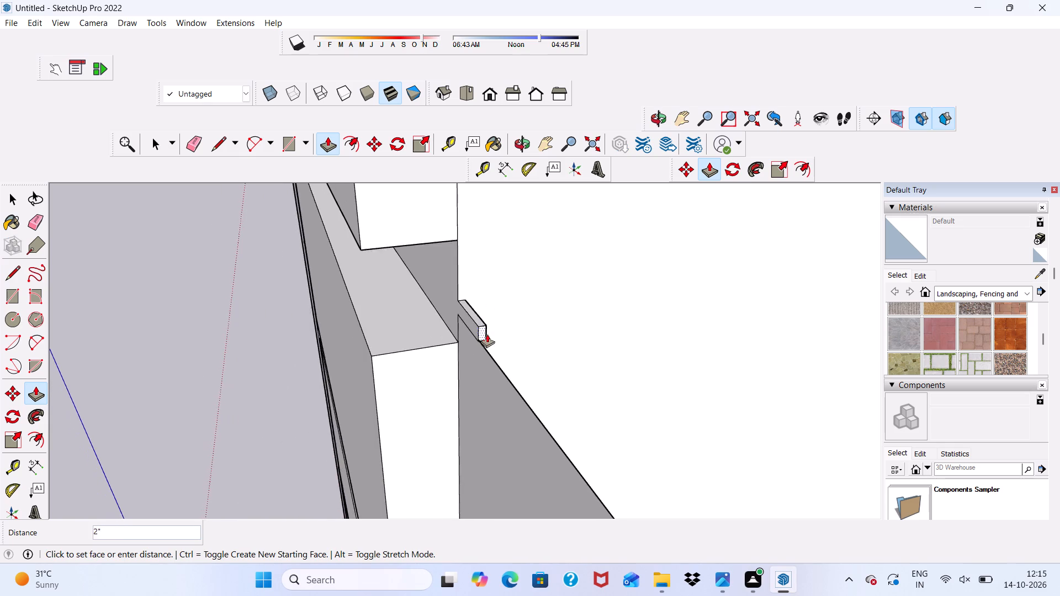
scroll(487, 322, down, 20)
scroll(487, 322, down, 13)
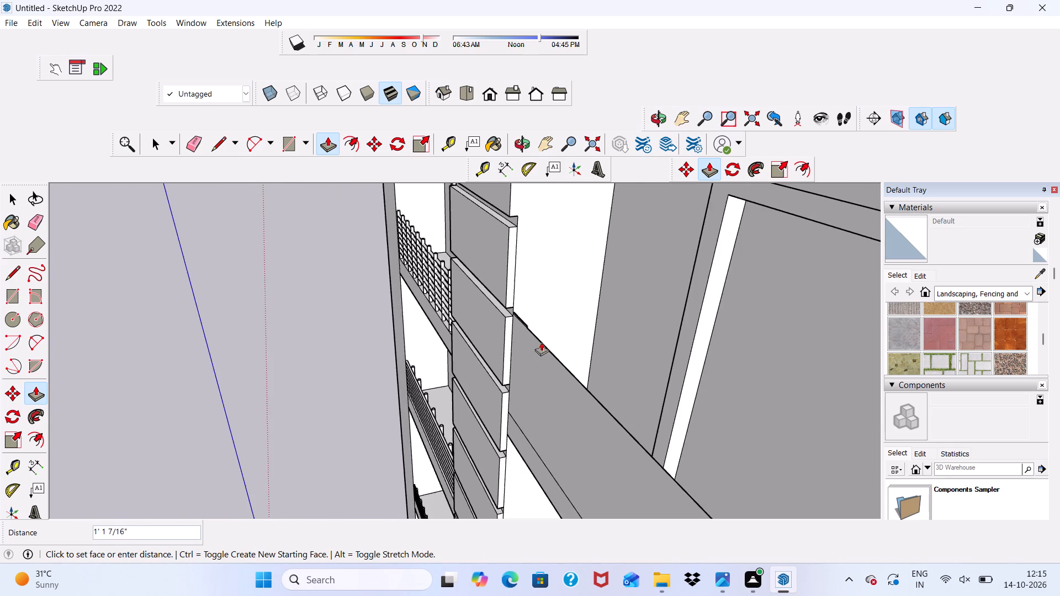
scroll(541, 342, down, 2)
scroll(582, 402, up, 2)
scroll(557, 349, down, 11)
scroll(645, 442, up, 5)
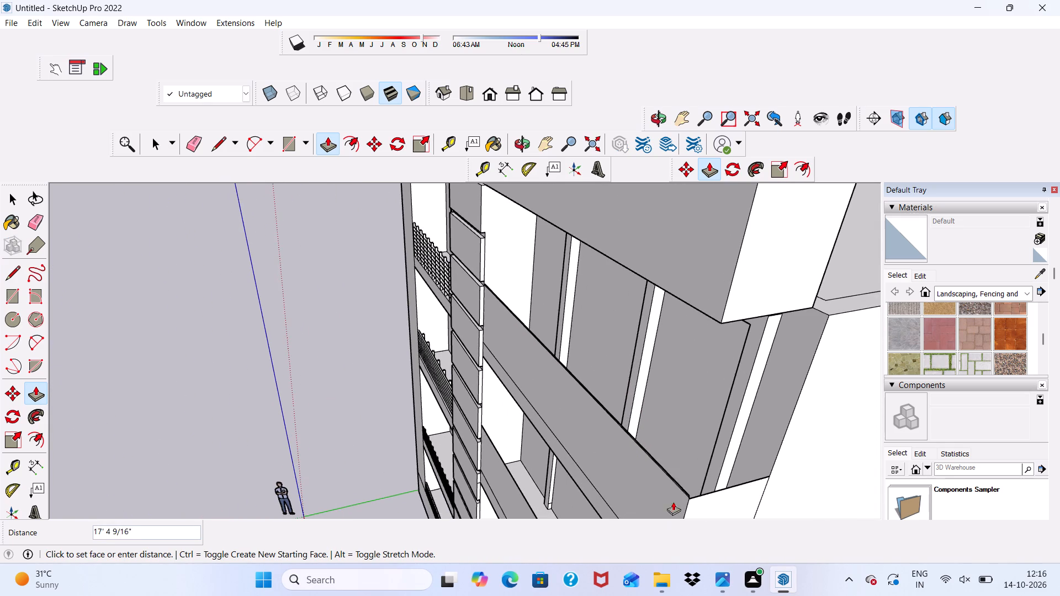
scroll(672, 474, up, 5)
scroll(717, 485, down, 1)
scroll(722, 493, up, 7)
scroll(620, 426, down, 5)
scroll(645, 482, up, 5)
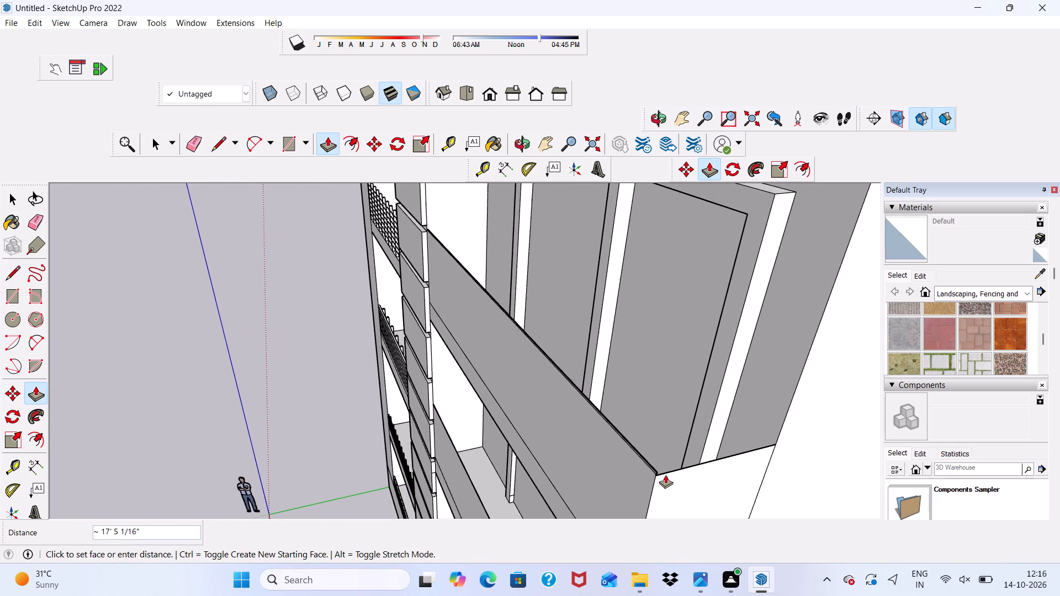
scroll(665, 475, up, 20)
scroll(665, 475, up, 1)
middle_drag(634, 456, 595, 410)
click(646, 468)
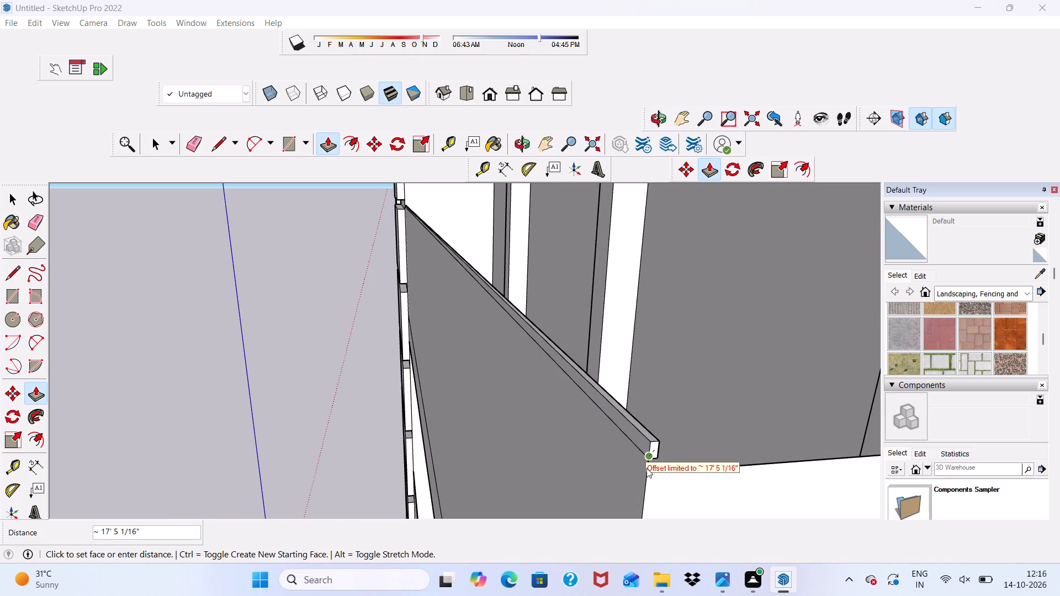
scroll(577, 368, down, 11)
scroll(587, 400, up, 4)
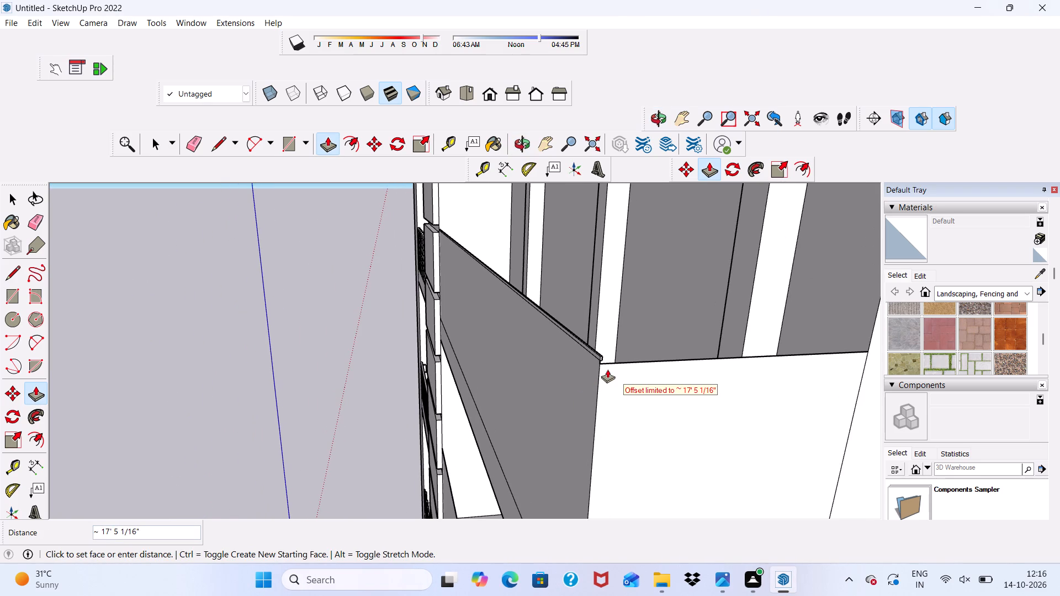
click(607, 369)
Examine the top balcony's front panel and its new upper edge strip from the front and the side.
scroll(597, 364, down, 5)
middle_drag(605, 375, 841, 323)
scroll(621, 324, up, 6)
scroll(377, 327, up, 14)
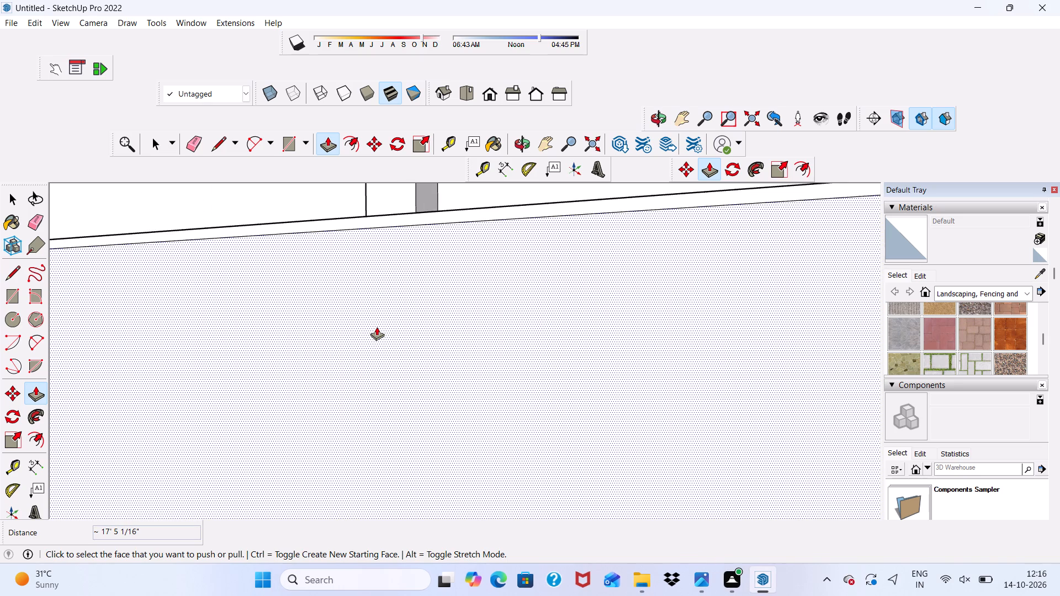
scroll(377, 327, up, 4)
scroll(377, 327, down, 7)
scroll(440, 342, down, 19)
scroll(589, 339, up, 1)
middle_drag(590, 339, 515, 412)
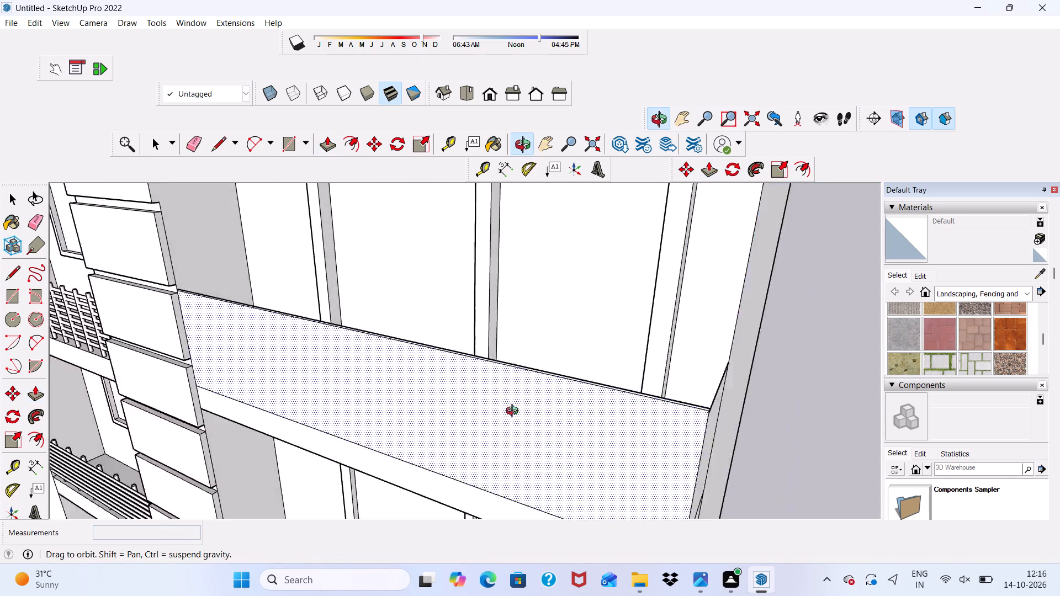
middle_drag(515, 412, 675, 344)
scroll(675, 344, up, 1)
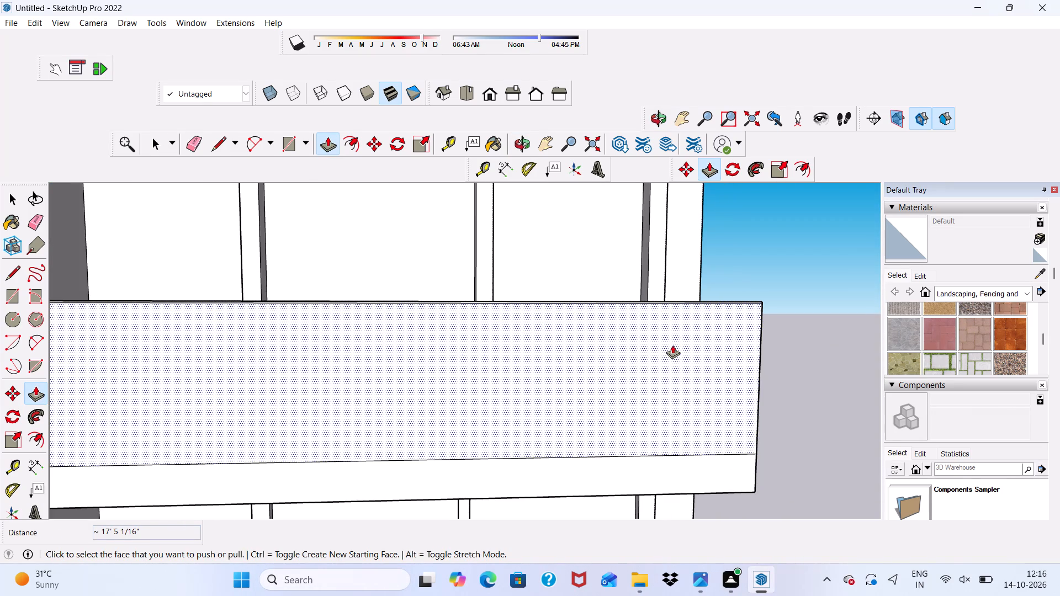
key(space)
scroll(764, 310, down, 3)
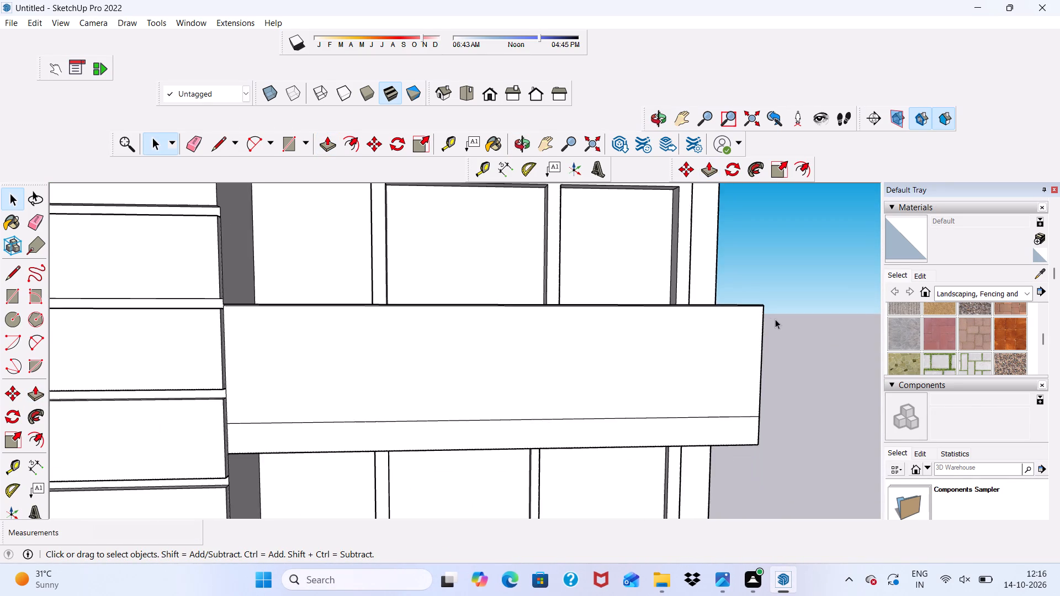
middle_drag(775, 319, 373, 358)
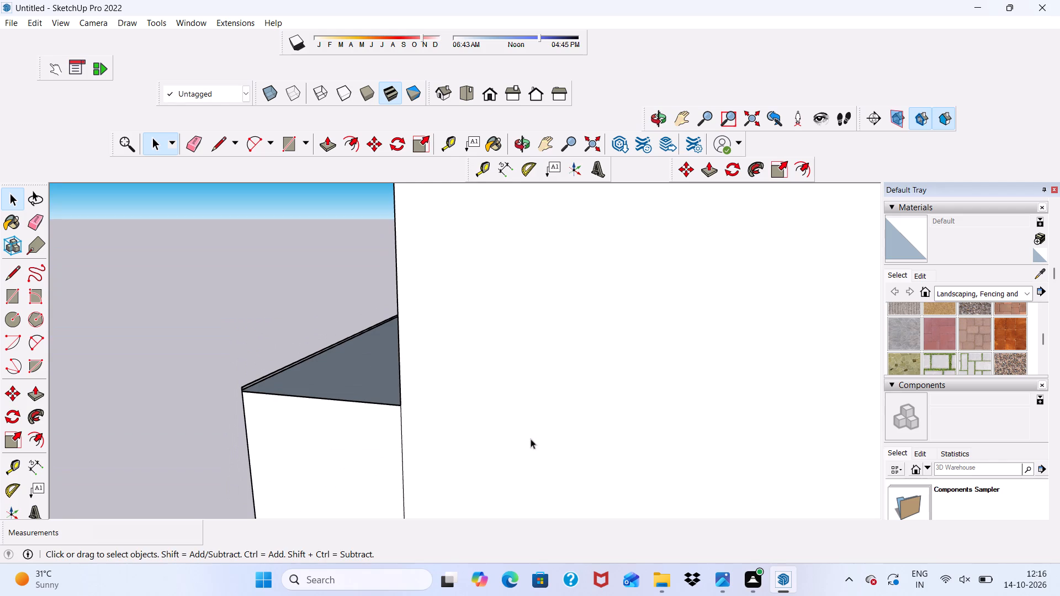
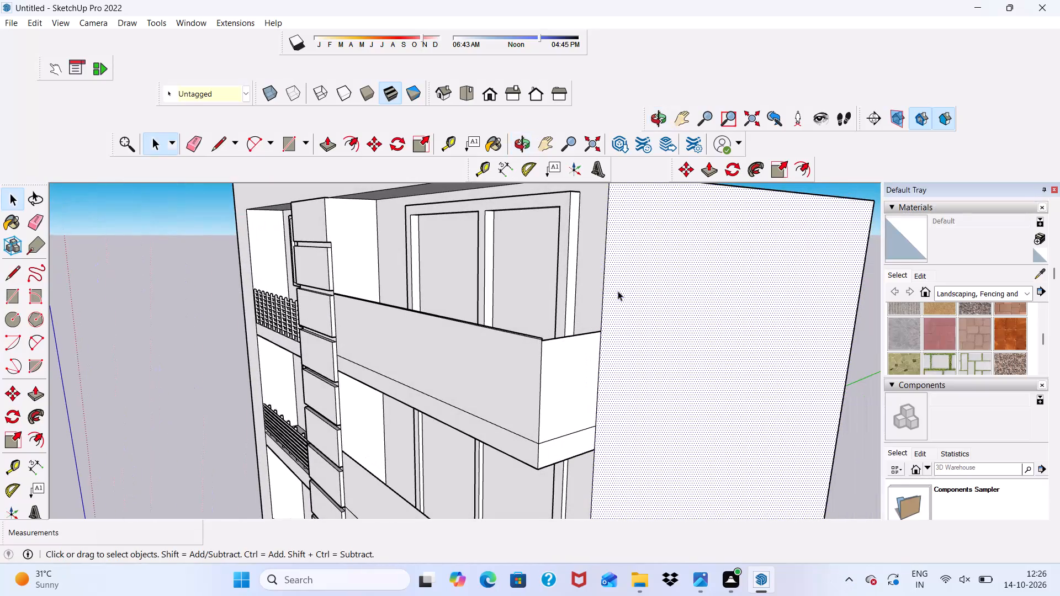
Examine the wide-bay balconies' front panels and upper edges from the front and side, along with the whole building.
key(space)
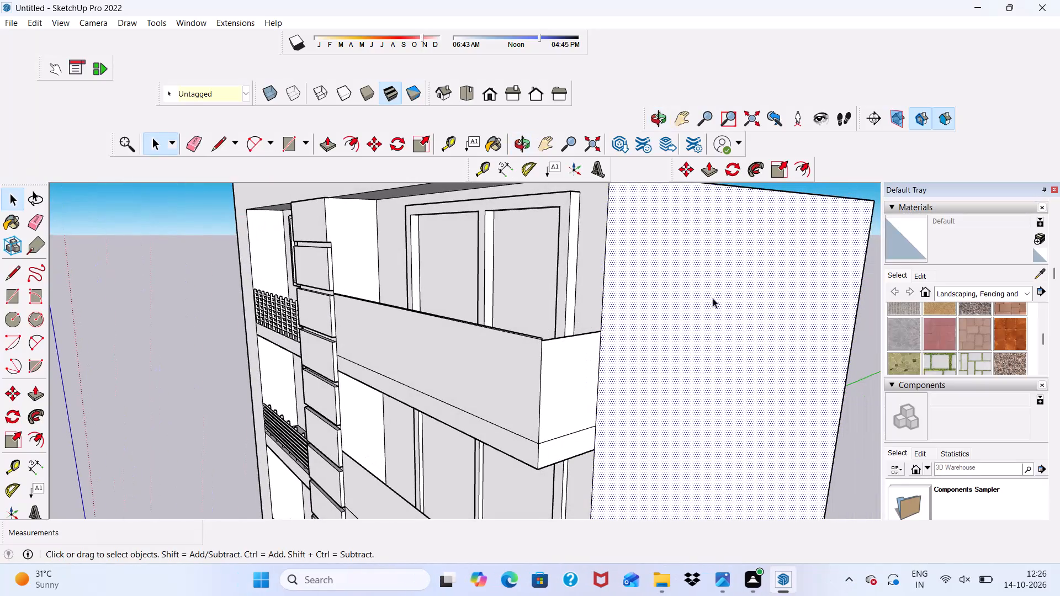
scroll(553, 294, down, 1)
middle_drag(546, 302, 692, 285)
click(783, 289)
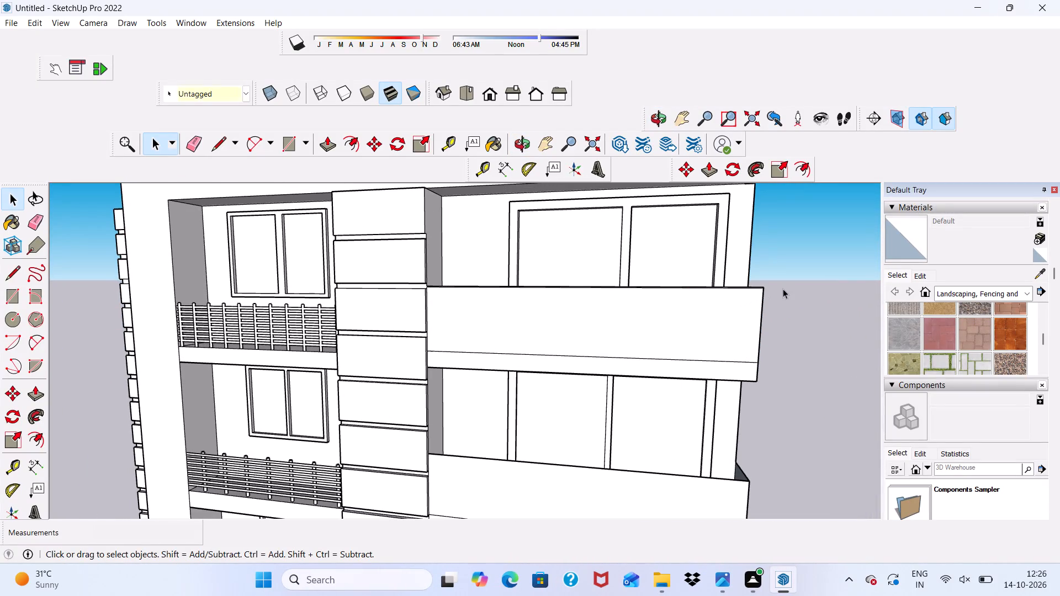
middle_drag(781, 291, 532, 334)
scroll(432, 408, up, 10)
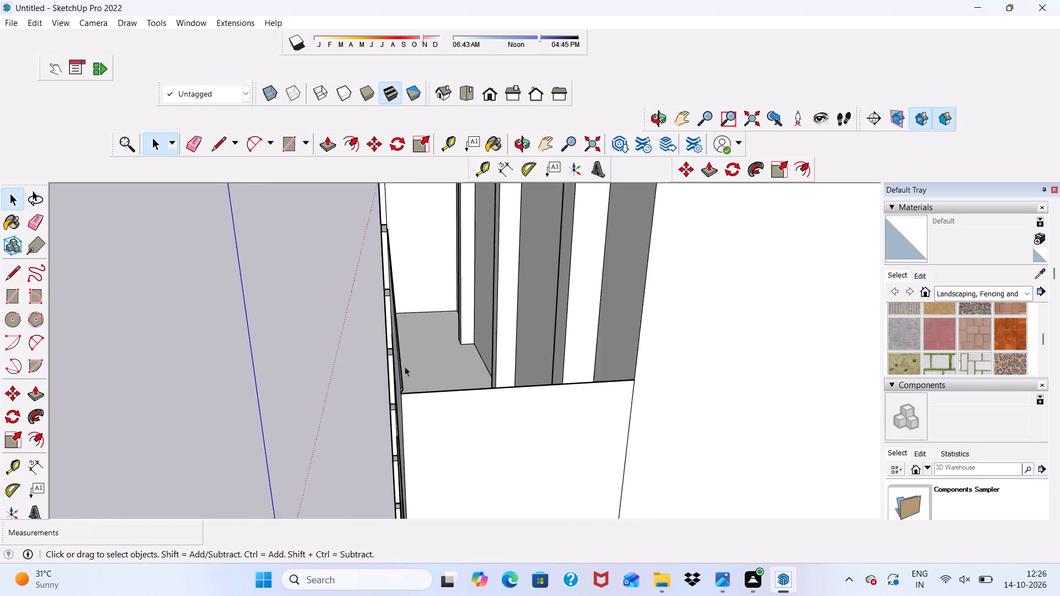
scroll(405, 366, up, 9)
scroll(390, 359, down, 11)
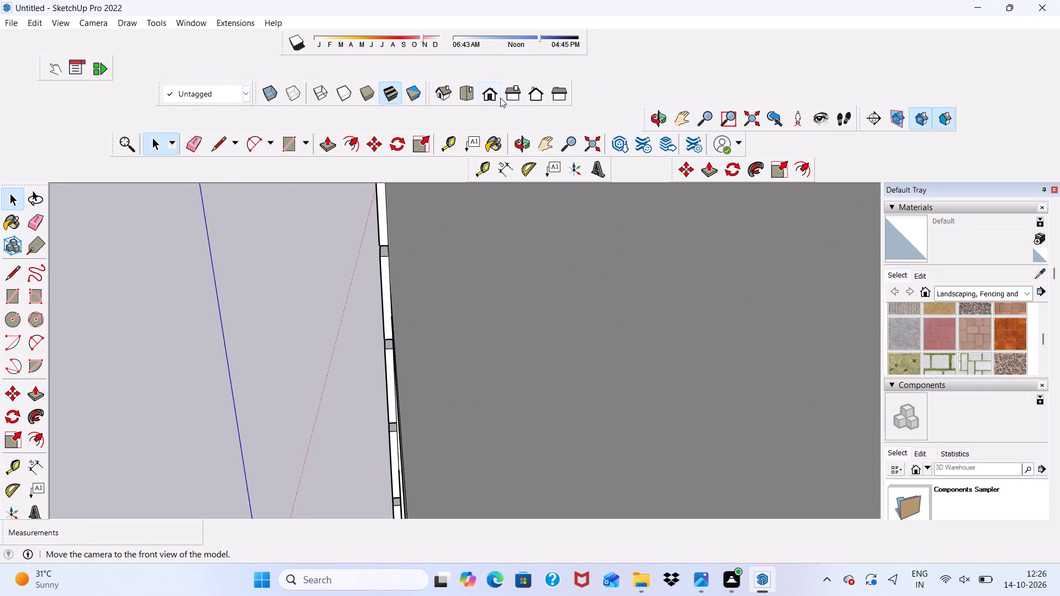
click(495, 89)
scroll(479, 170, down, 6)
scroll(619, 268, up, 1)
scroll(226, 274, down, 5)
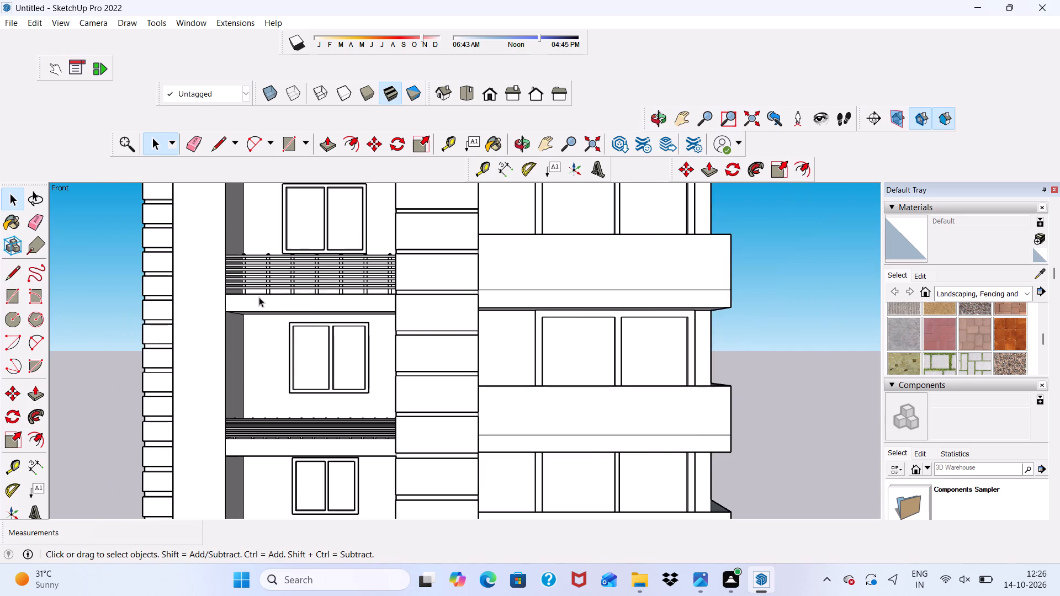
scroll(259, 297, down, 3)
scroll(479, 305, up, 4)
middle_drag(671, 287, 337, 357)
scroll(456, 253, up, 5)
scroll(454, 308, up, 5)
scroll(442, 258, down, 5)
scroll(462, 315, up, 5)
scroll(468, 293, down, 5)
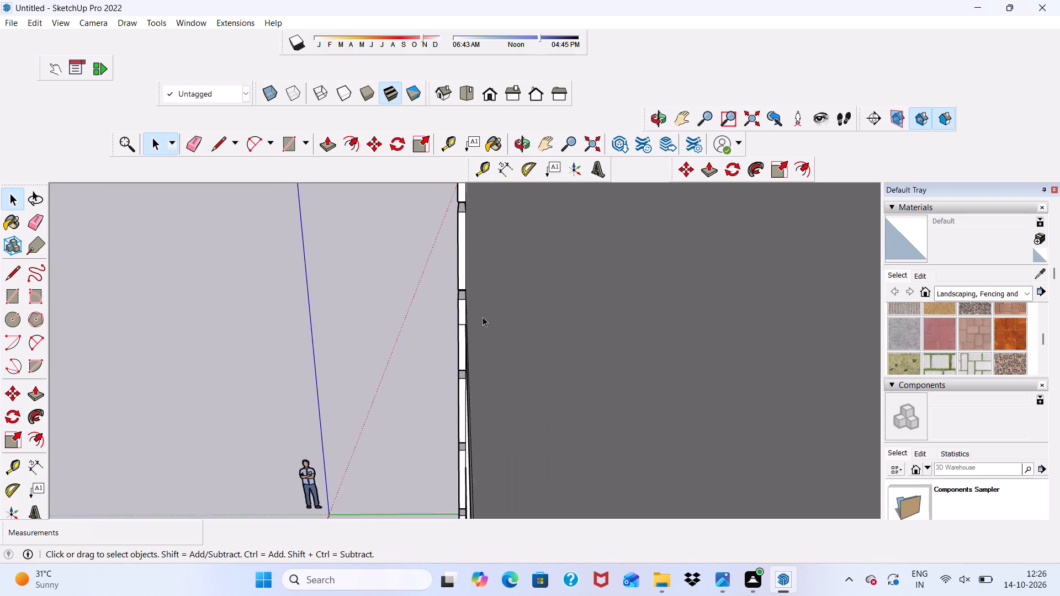
scroll(437, 304, down, 5)
scroll(436, 323, up, 11)
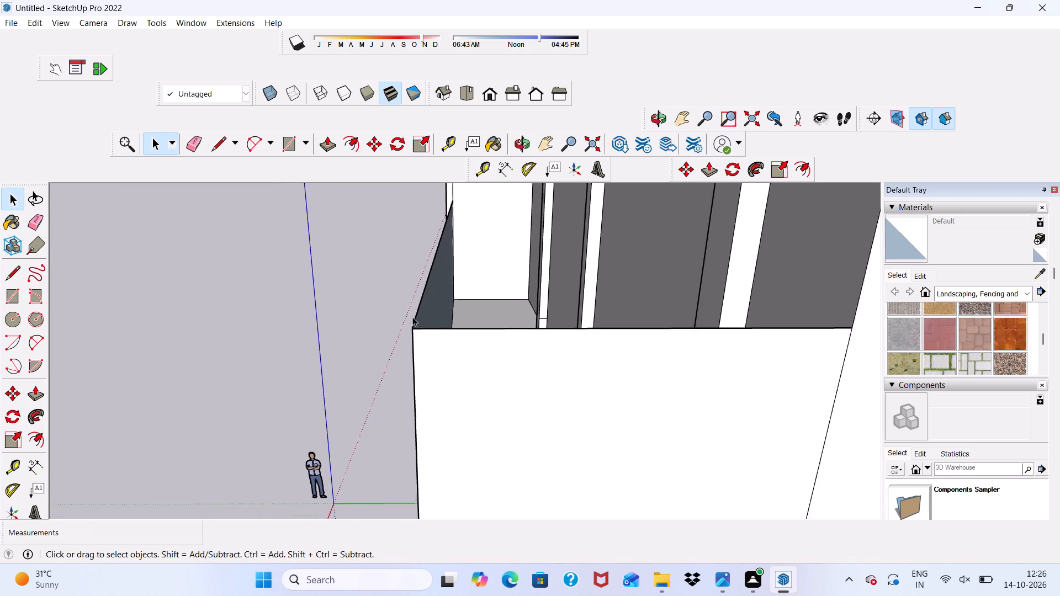
scroll(412, 317, up, 2)
scroll(406, 340, down, 7)
middle_drag(400, 371, 643, 290)
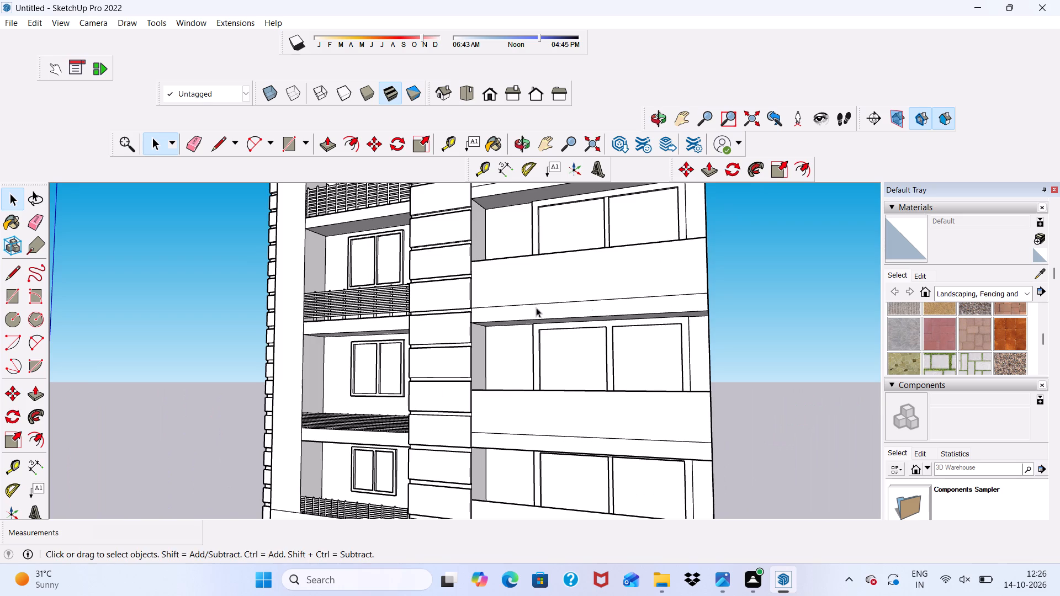
scroll(507, 315, down, 2)
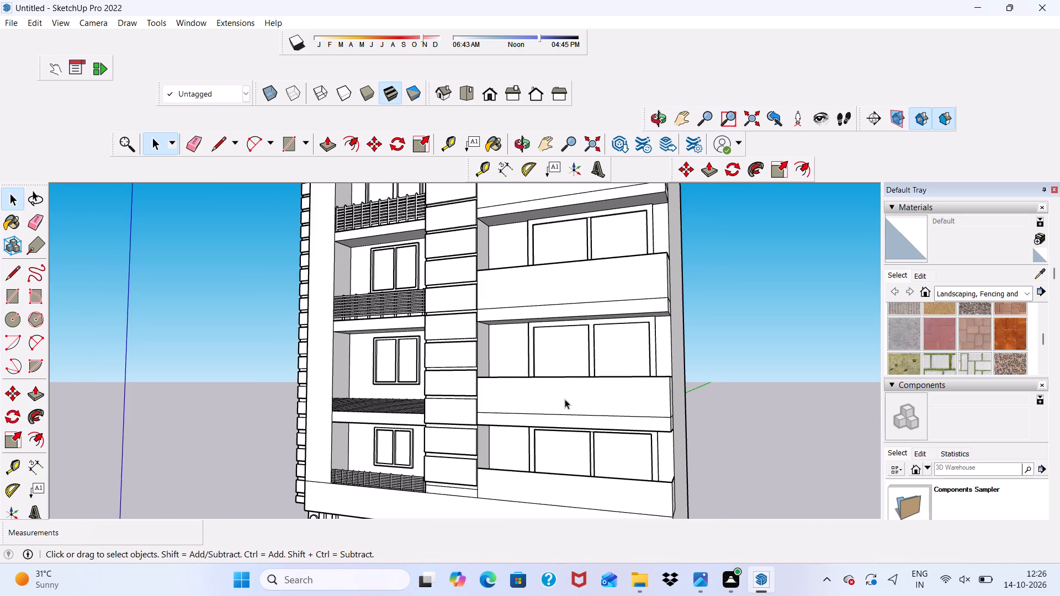
scroll(544, 288, down, 3)
middle_drag(580, 370, 630, 354)
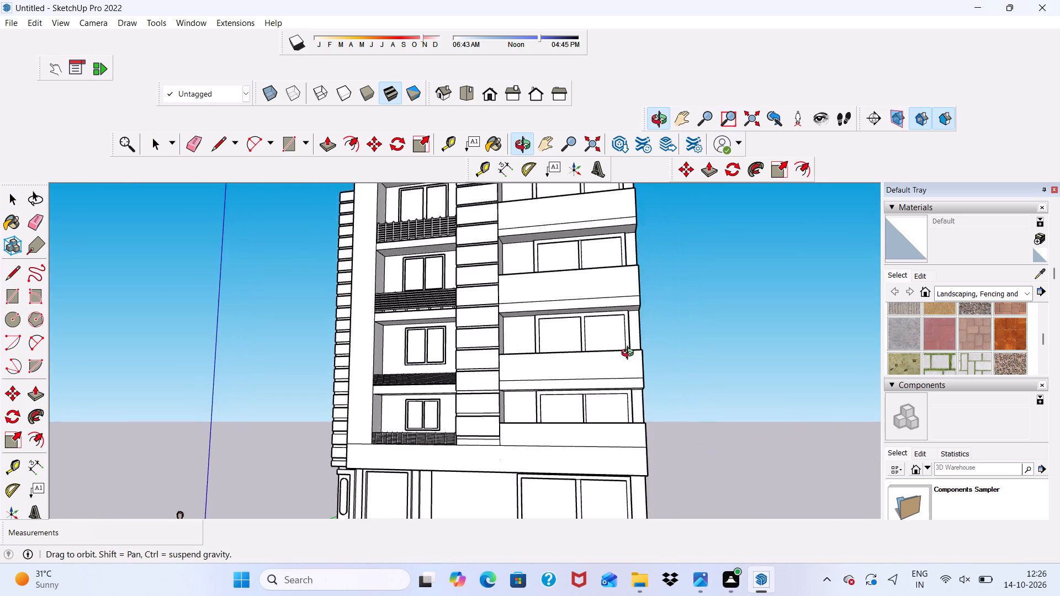
middle_drag(630, 354, 656, 407)
key(space)
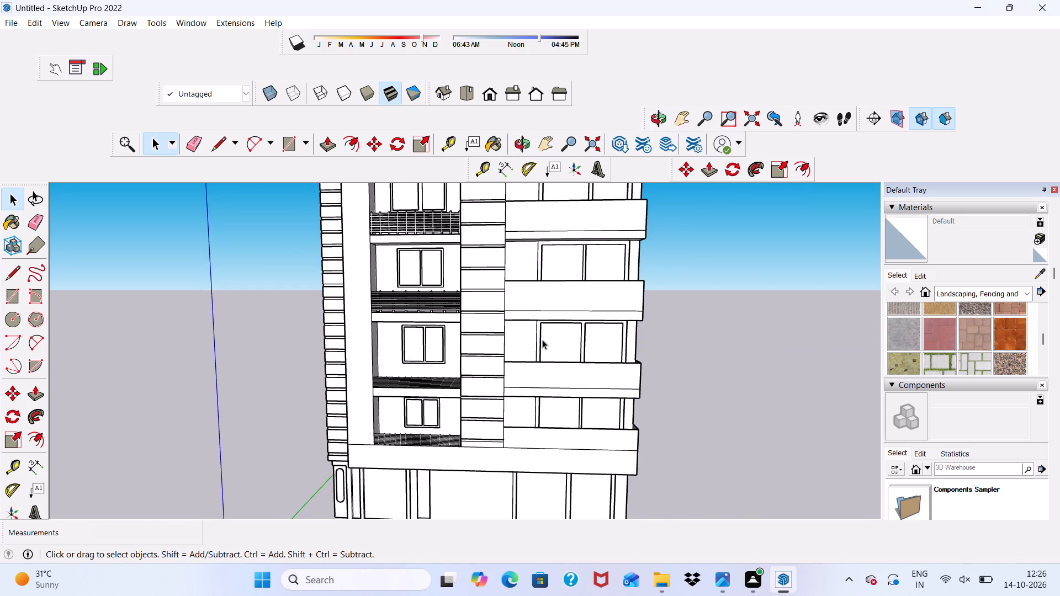
scroll(540, 340, down, 6)
middle_drag(534, 367, 391, 379)
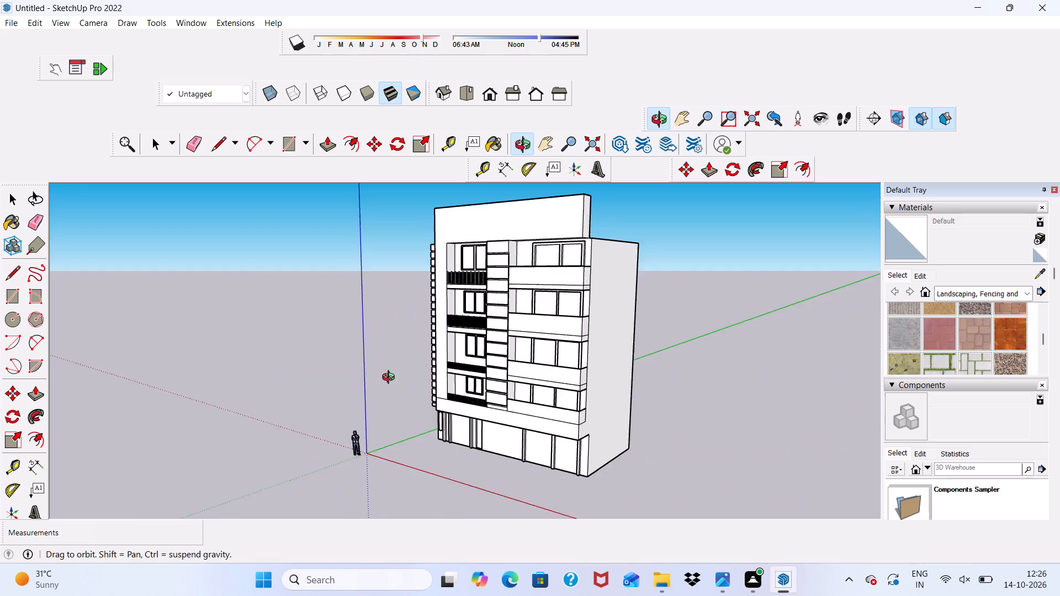
middle_drag(391, 379, 361, 402)
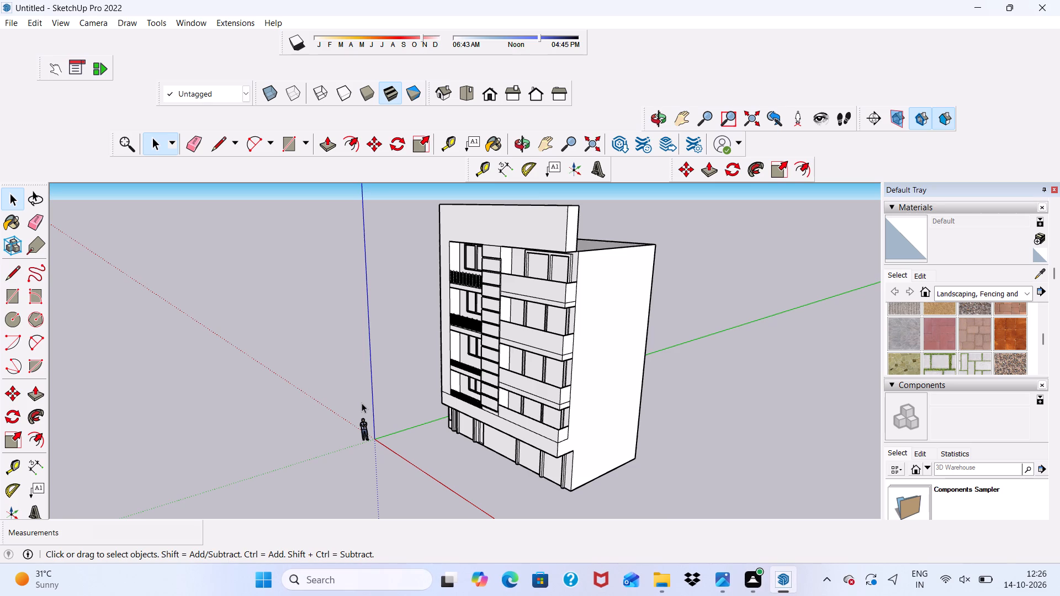
Push/Pull the top face of the tall front parapet above the roof slightly downward to lower the wall.
scroll(236, 328, down, 5)
scroll(320, 371, up, 6)
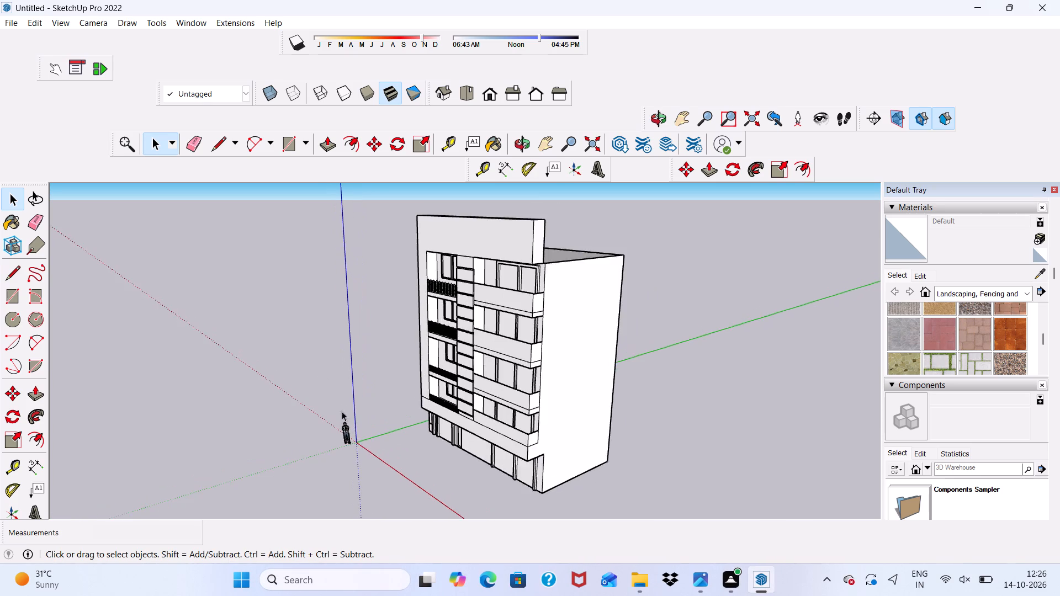
scroll(347, 427, down, 3)
middle_drag(353, 444, 442, 345)
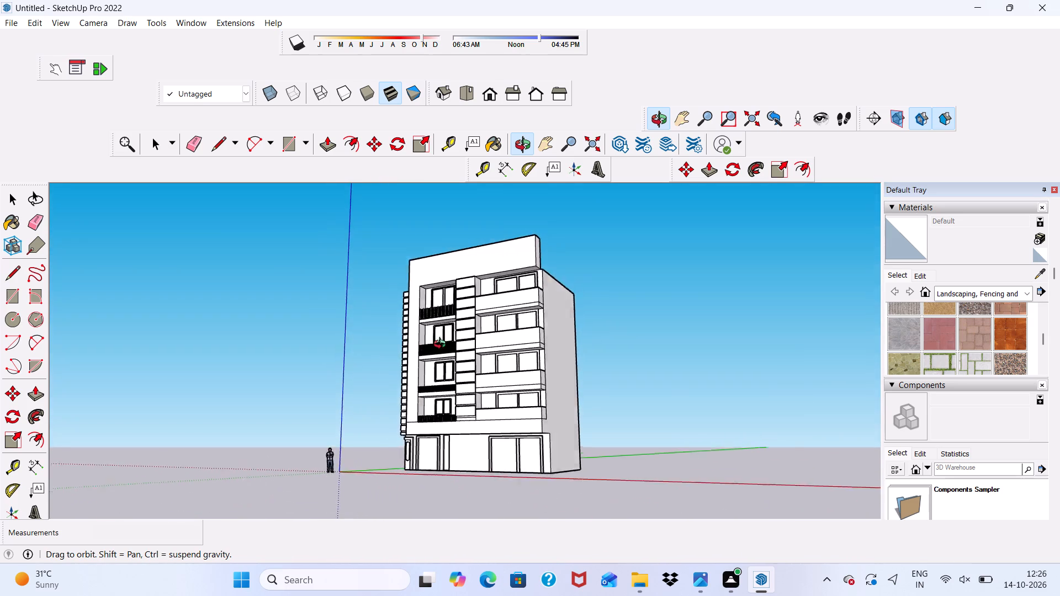
middle_drag(442, 345, 221, 416)
scroll(430, 335, up, 5)
middle_drag(469, 289, 455, 328)
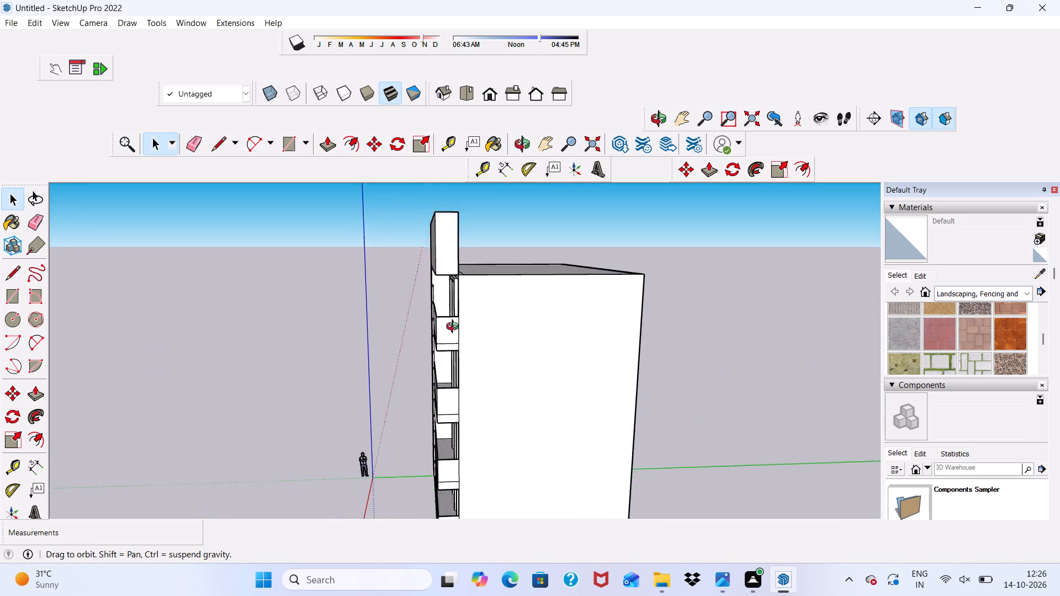
middle_drag(455, 328, 330, 392)
scroll(348, 251, up, 4)
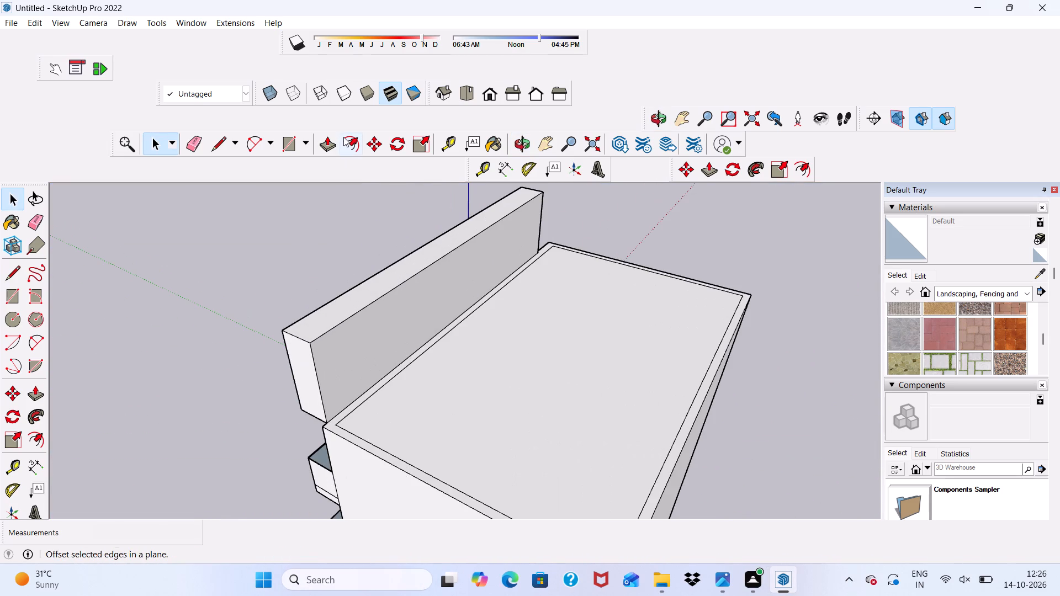
click(331, 140)
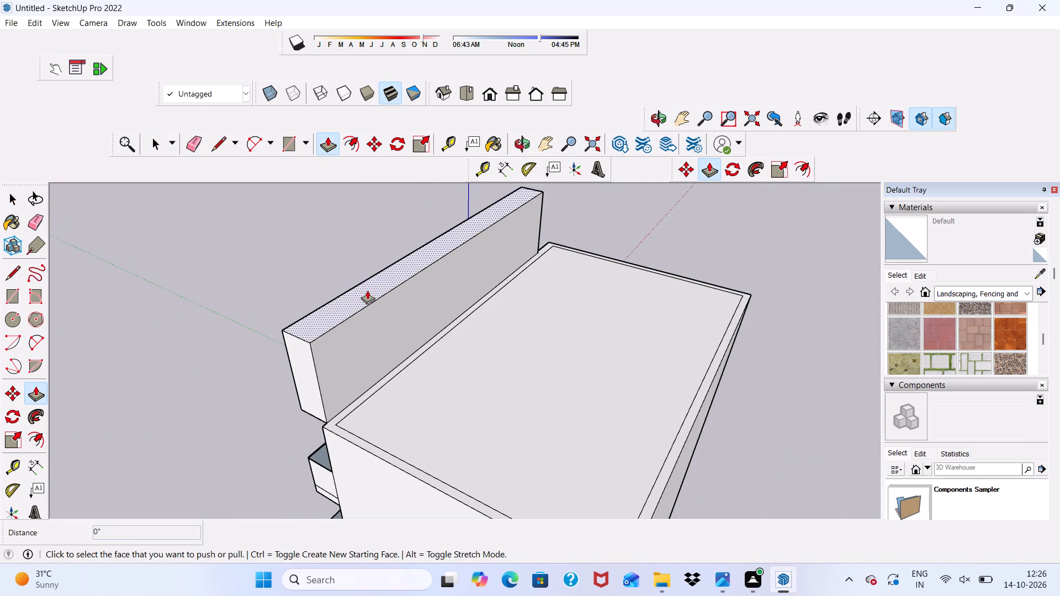
drag(367, 290, 369, 298)
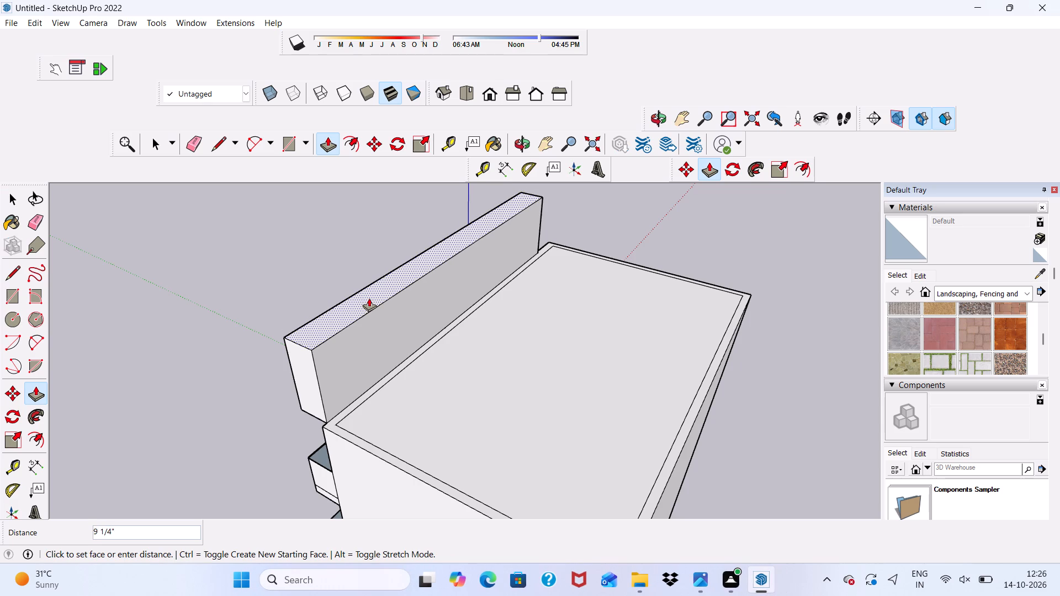
drag(369, 298, 371, 301)
scroll(333, 350, down, 3)
middle_drag(332, 365, 699, 310)
key(space)
Paint the top four stacked panels at the building's outer edge, beside the railed balconies, with Pavers Flagstone Gray.
scroll(708, 313, up, 1)
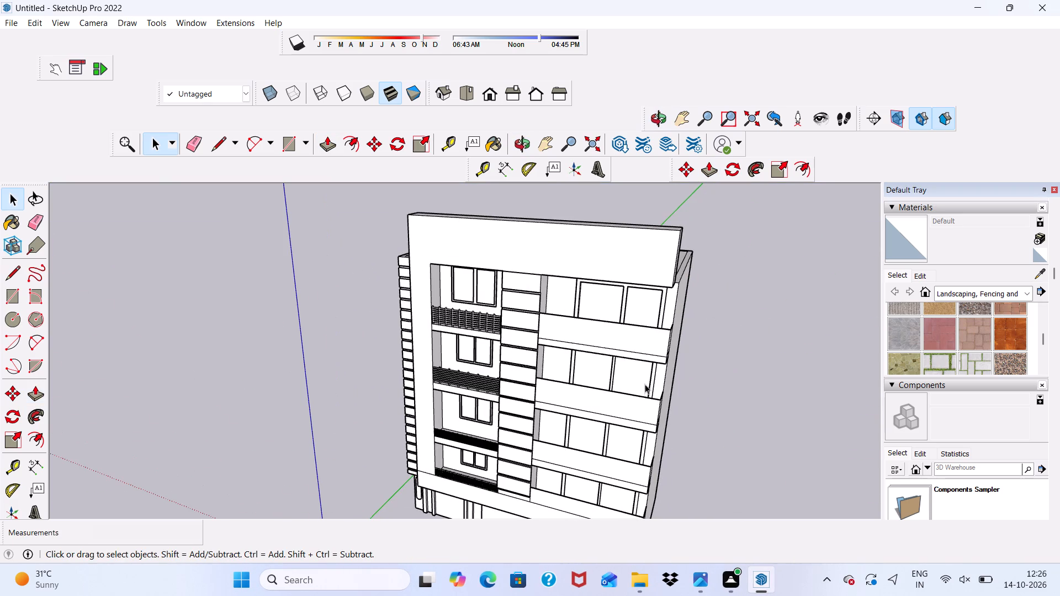
middle_drag(542, 399, 628, 383)
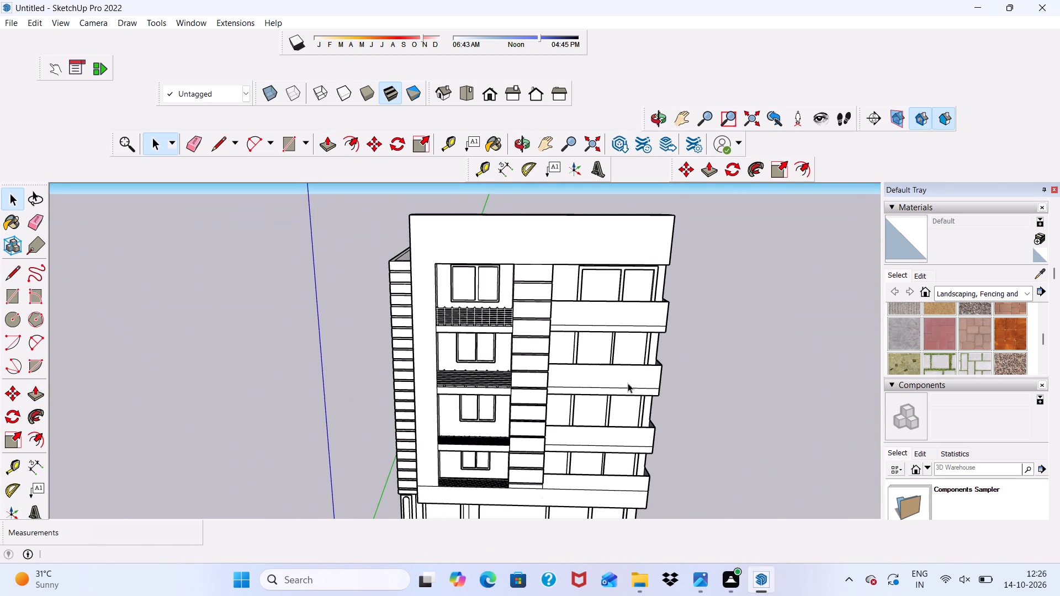
click(901, 331)
scroll(390, 248, up, 14)
click(416, 275)
scroll(416, 337, up, 3)
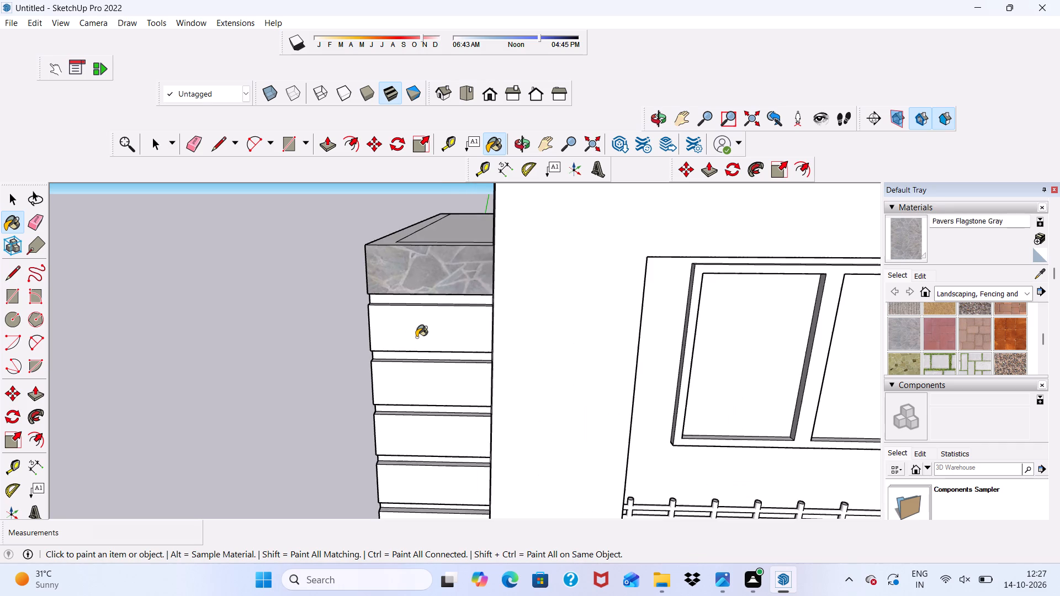
click(416, 337)
scroll(419, 288, down, 5)
middle_drag(433, 294, 594, 227)
scroll(510, 312, up, 5)
click(362, 375)
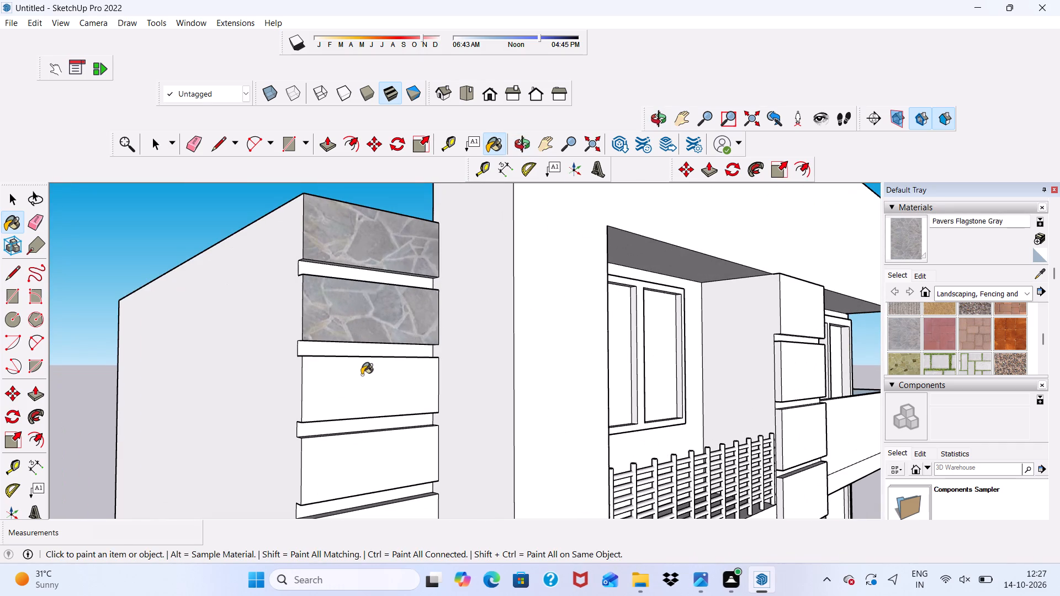
scroll(362, 375, down, 4)
click(356, 451)
Paint the next five panels down the same outer-edge column with Pavers Flagstone Gray.
scroll(316, 258, down, 10)
scroll(361, 379, up, 3)
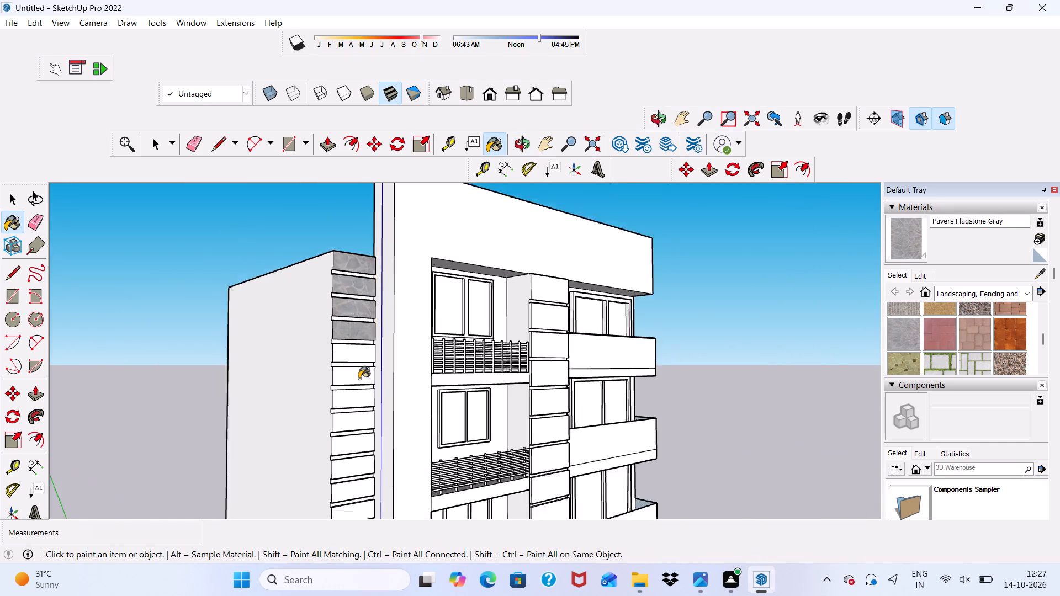
scroll(359, 379, up, 2)
click(344, 329)
click(337, 375)
click(341, 406)
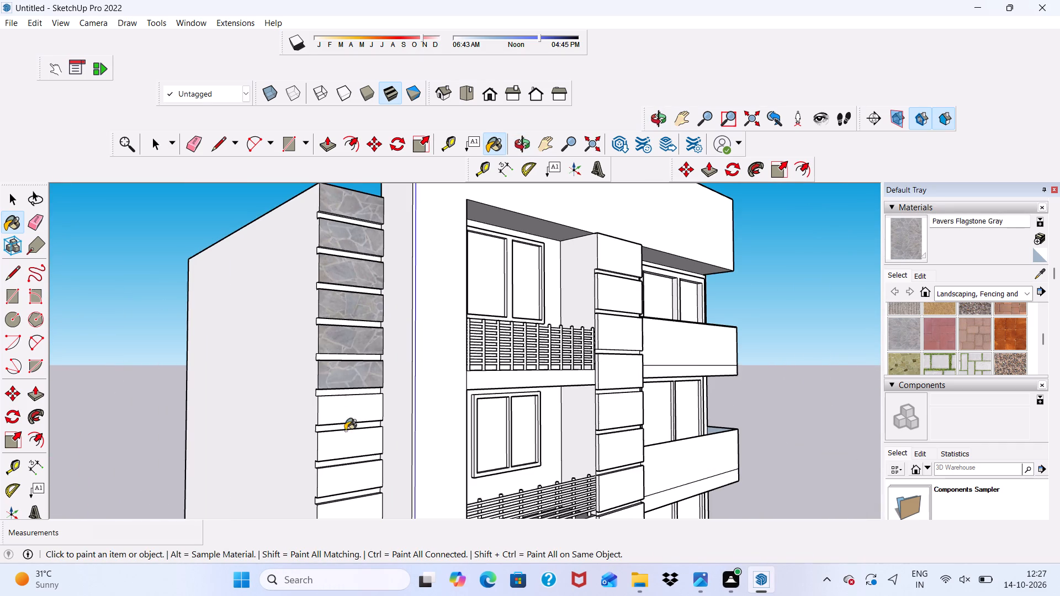
click(348, 448)
click(352, 476)
Paint four more panels down the outer-edge column, at the middle storeys, with Pavers Flagstone Gray.
scroll(338, 256, down, 10)
scroll(338, 470, up, 4)
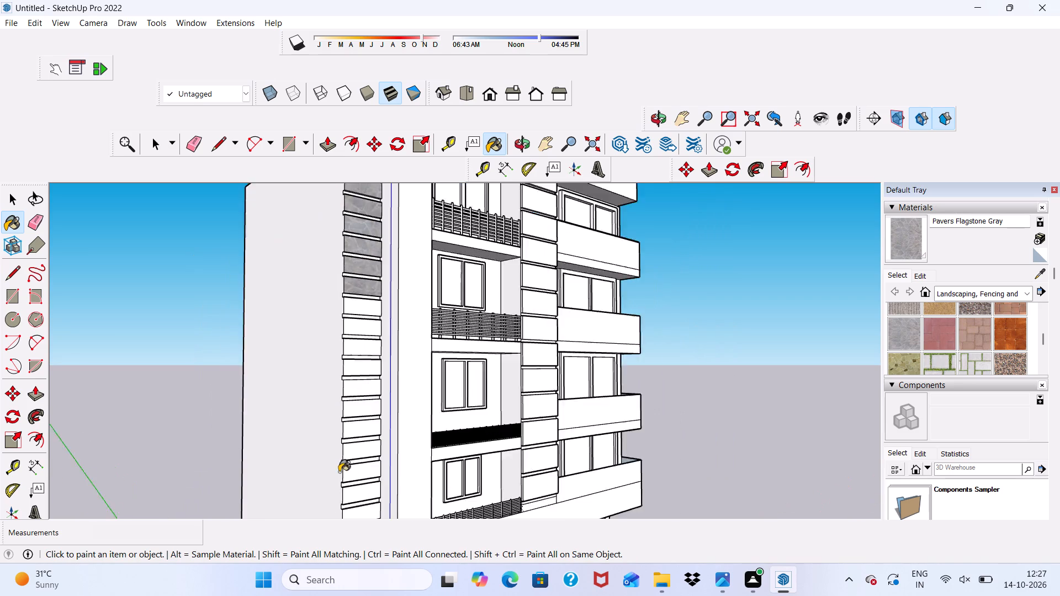
scroll(339, 472, up, 2)
scroll(385, 241, up, 5)
click(323, 286)
click(326, 342)
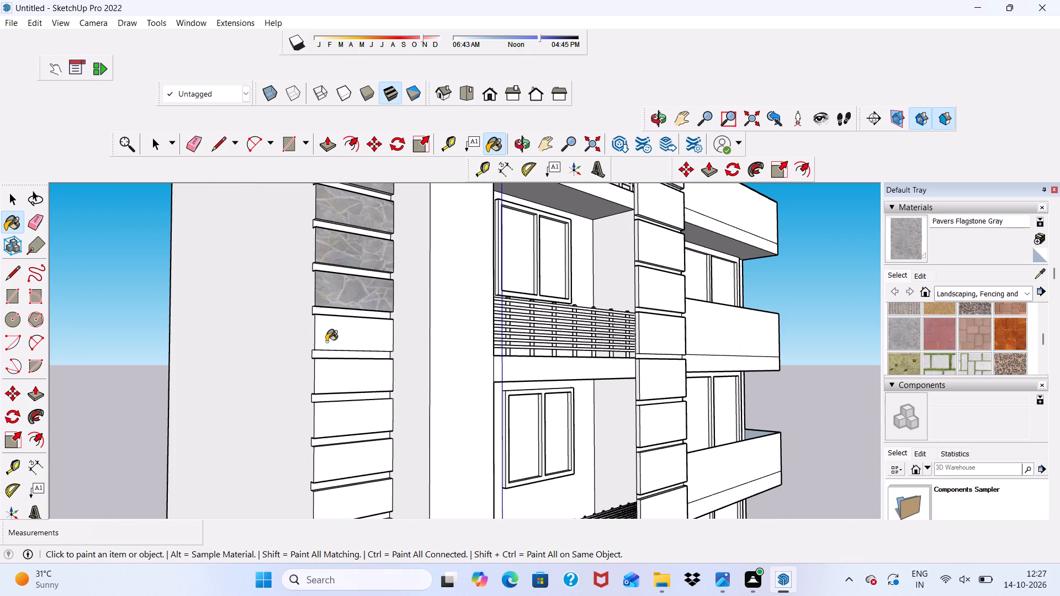
click(333, 370)
click(344, 411)
Paint the following five panels of the outer-edge column with Pavers Flagstone Gray, leaving the thin grooves between them unpainted.
scroll(348, 372, down, 8)
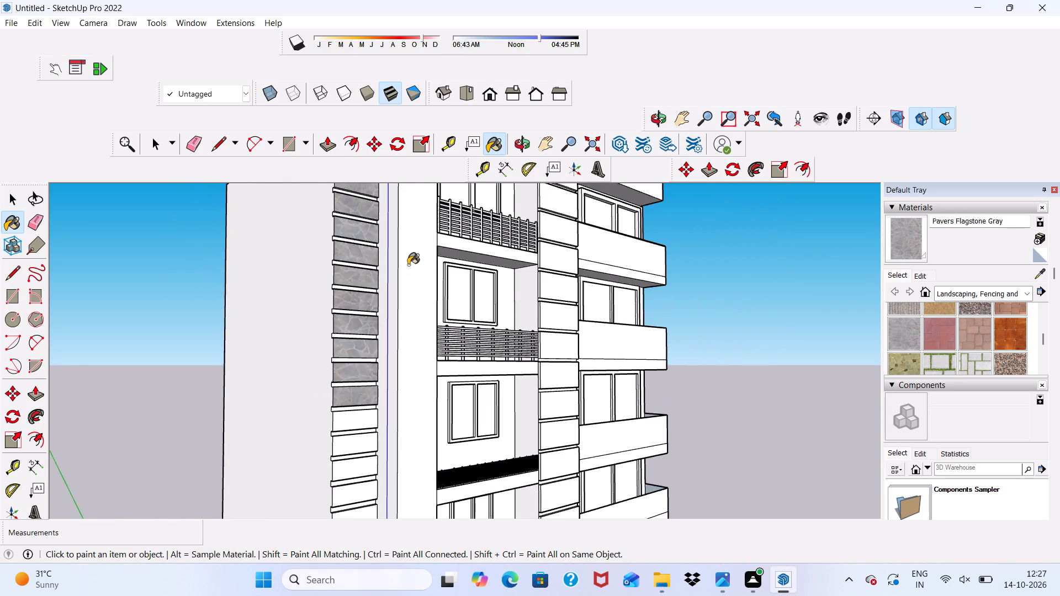
scroll(408, 265, down, 8)
scroll(378, 419, up, 5)
scroll(404, 324, up, 10)
click(349, 292)
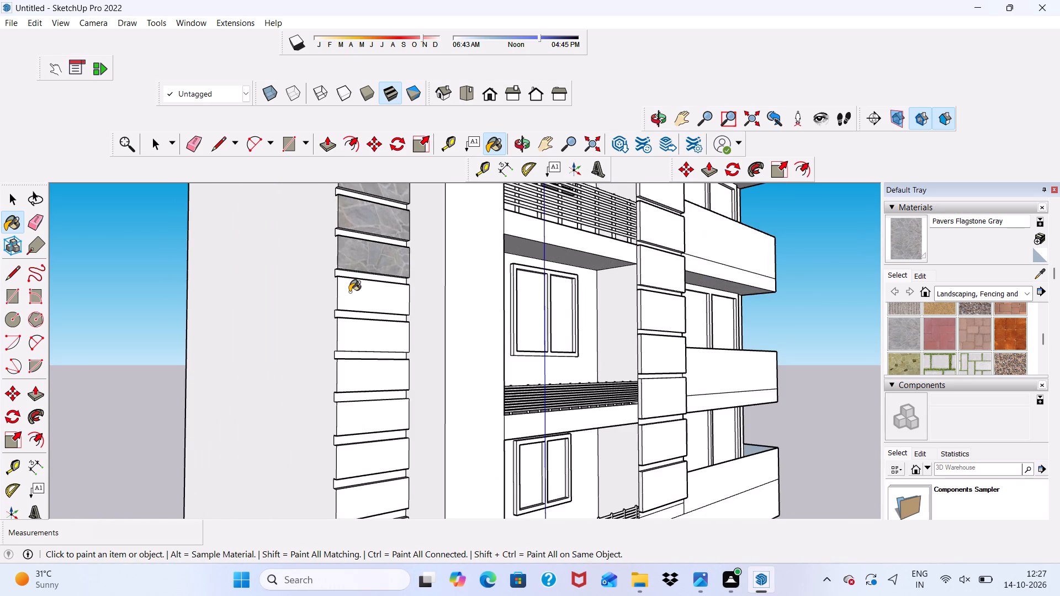
scroll(351, 310, up, 3)
scroll(375, 338, down, 4)
click(382, 337)
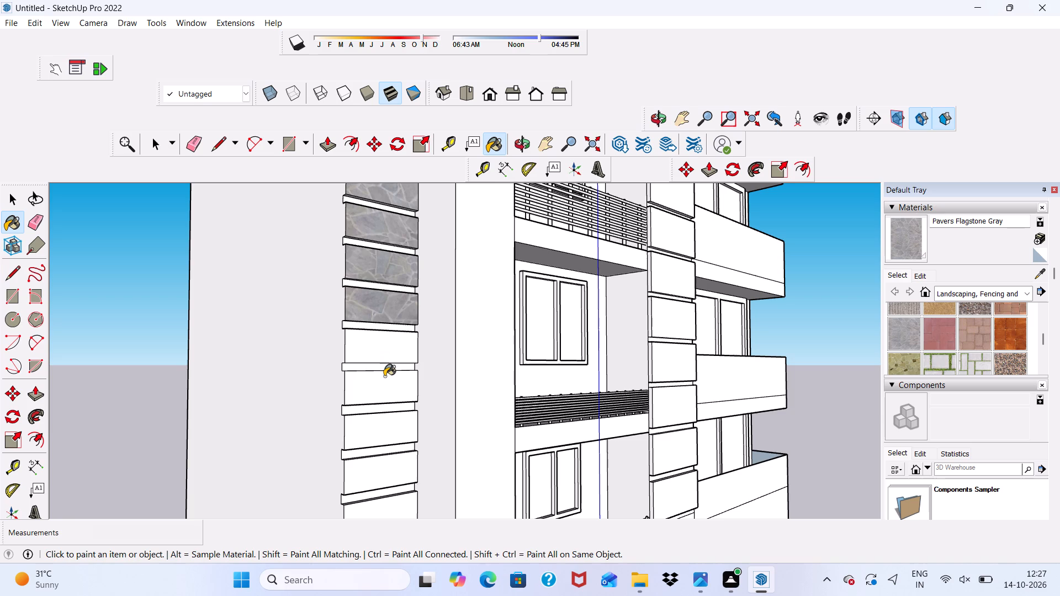
click(384, 376)
click(389, 433)
click(387, 460)
Paint the next three panels of the outer-edge column, beside the lowest railed balcony, with Pavers Flagstone Gray.
scroll(384, 307, down, 10)
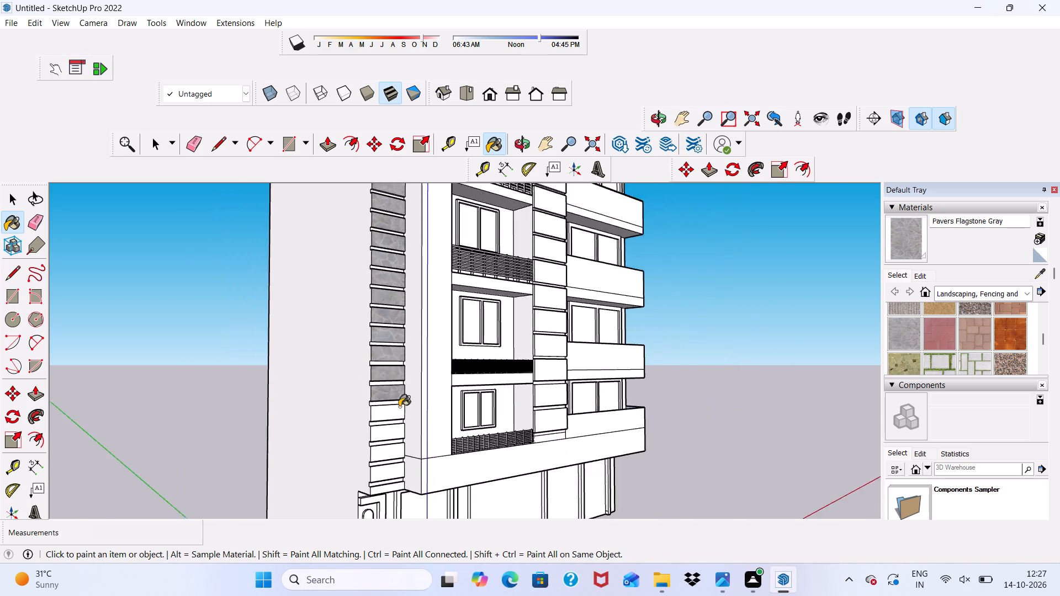
scroll(399, 407, down, 1)
scroll(399, 418, up, 13)
click(381, 365)
click(378, 414)
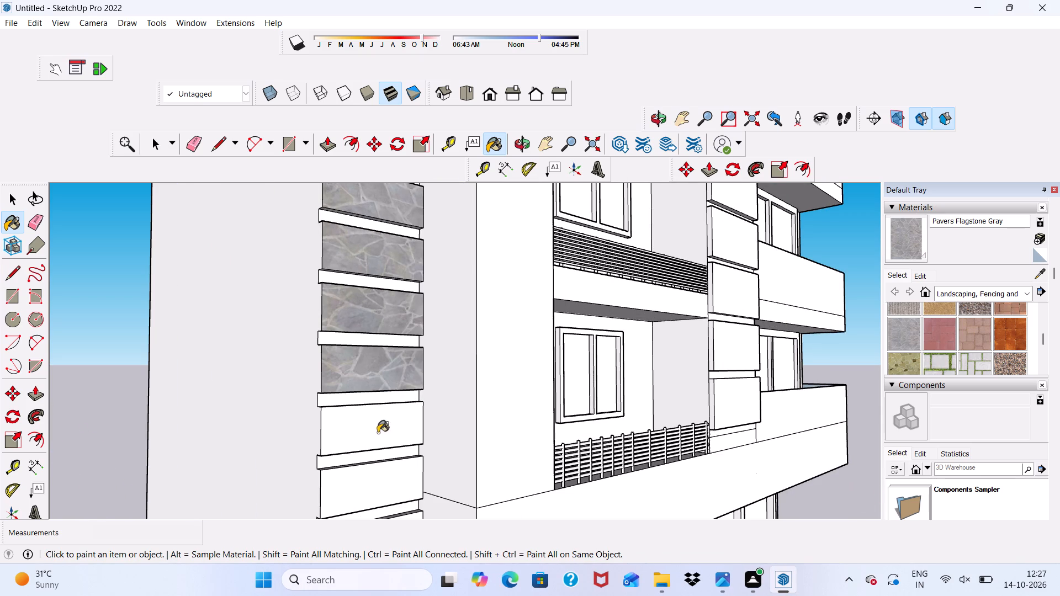
scroll(375, 411, down, 6)
scroll(383, 435, up, 4)
click(375, 450)
Paint the remaining bottom panels of the outer-edge column, down to the short strip above the ground-floor door, with Pavers Flagstone Gray.
scroll(314, 352, down, 6)
scroll(398, 382, up, 6)
click(325, 455)
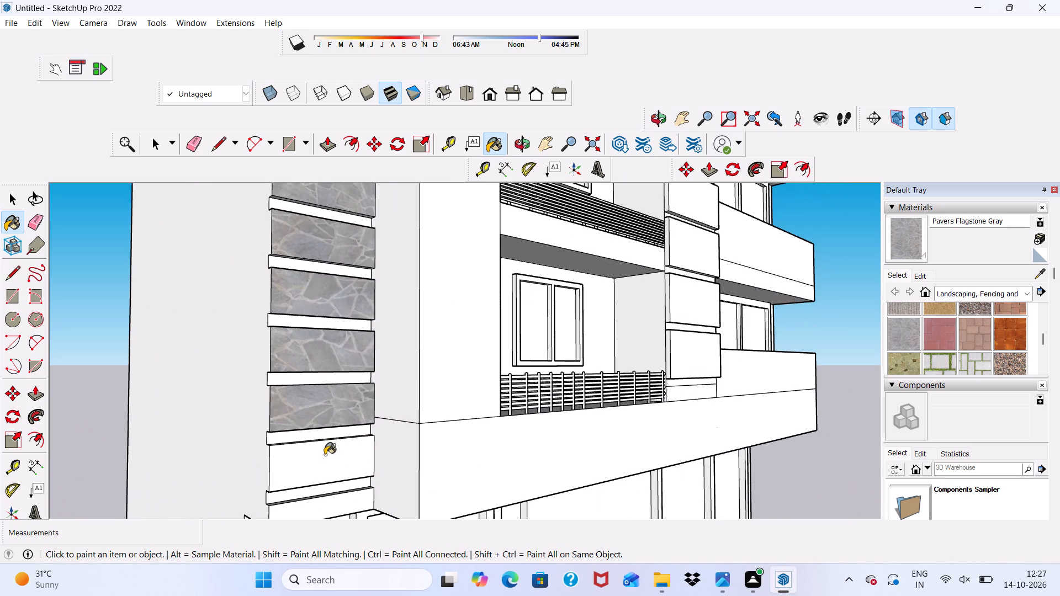
scroll(317, 437, up, 1)
click(316, 434)
scroll(284, 338, down, 12)
middle_drag(332, 426, 309, 418)
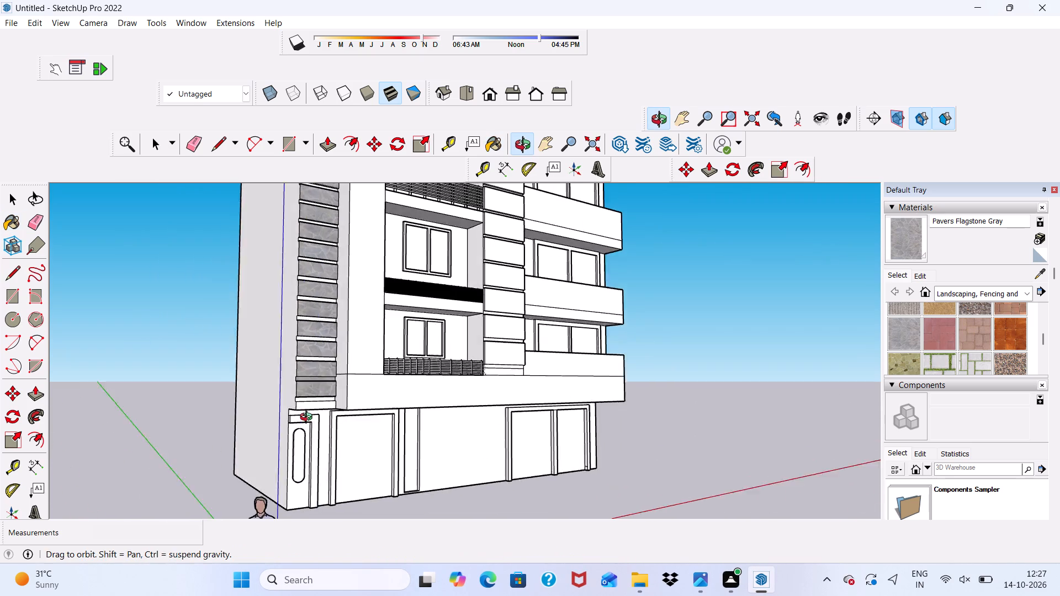
middle_drag(309, 418, 286, 418)
scroll(358, 386, up, 16)
click(272, 393)
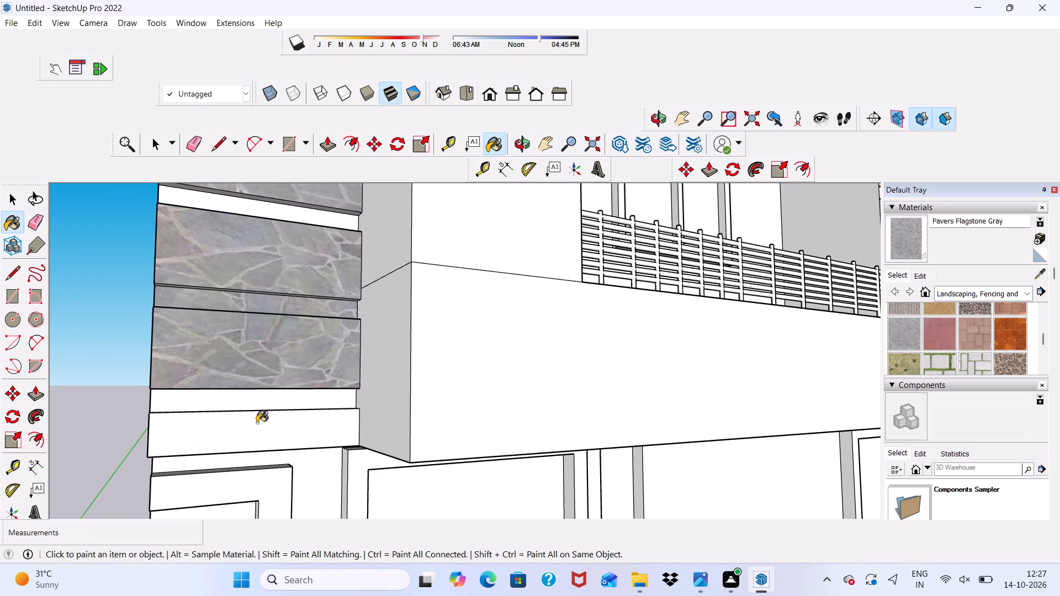
click(257, 423)
Paint the white grooves between the lower panels of the outer-edge column, working upward, with Pavers Flagstone Gray.
scroll(230, 399, down, 6)
middle_drag(241, 389, 231, 432)
scroll(237, 316, up, 5)
click(239, 286)
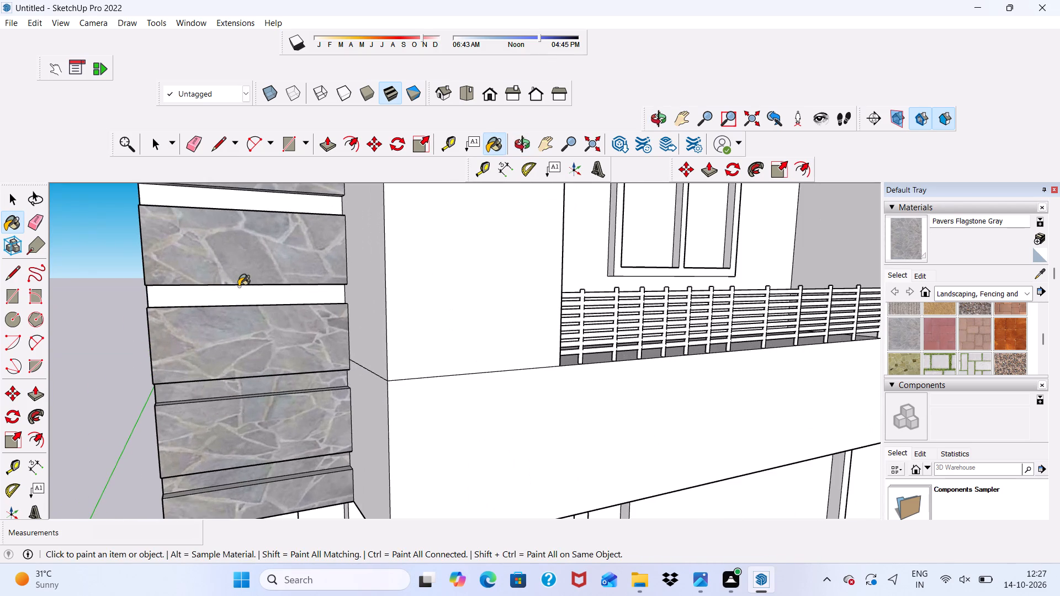
click(262, 200)
scroll(250, 426, down, 12)
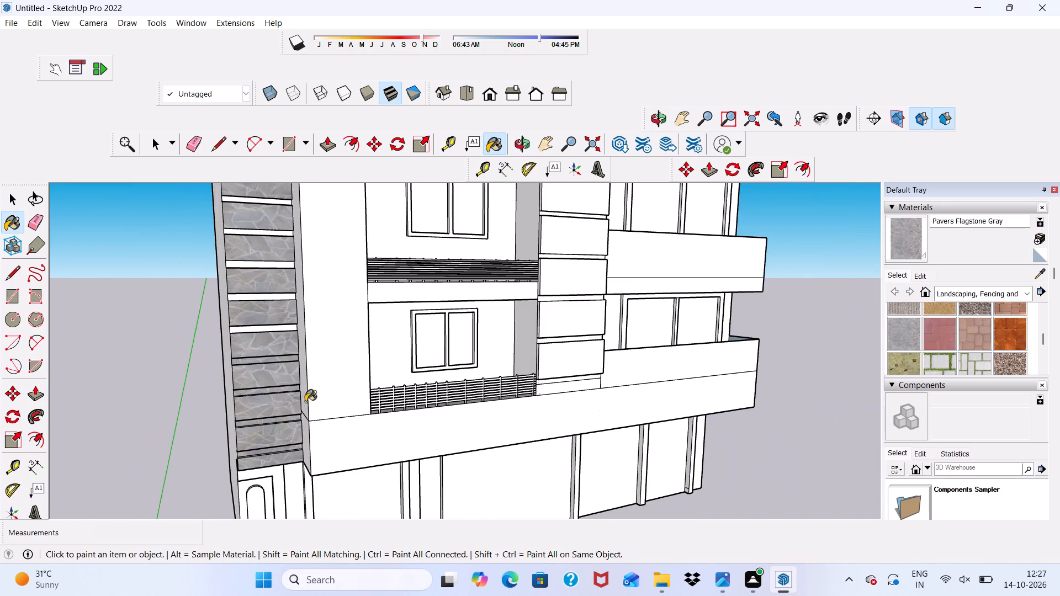
scroll(295, 273, up, 12)
click(230, 404)
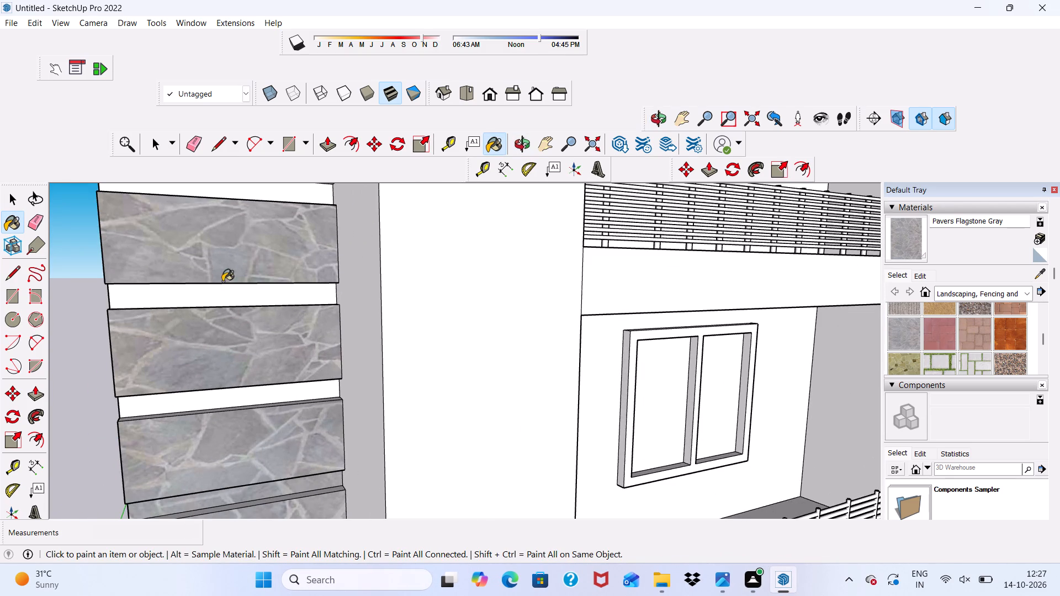
click(210, 289)
Paint the top two grooves of the outer-edge column, beside the uppermost balcony window, with Pavers Flagstone Gray.
scroll(210, 294, down, 20)
scroll(240, 137, down, 4)
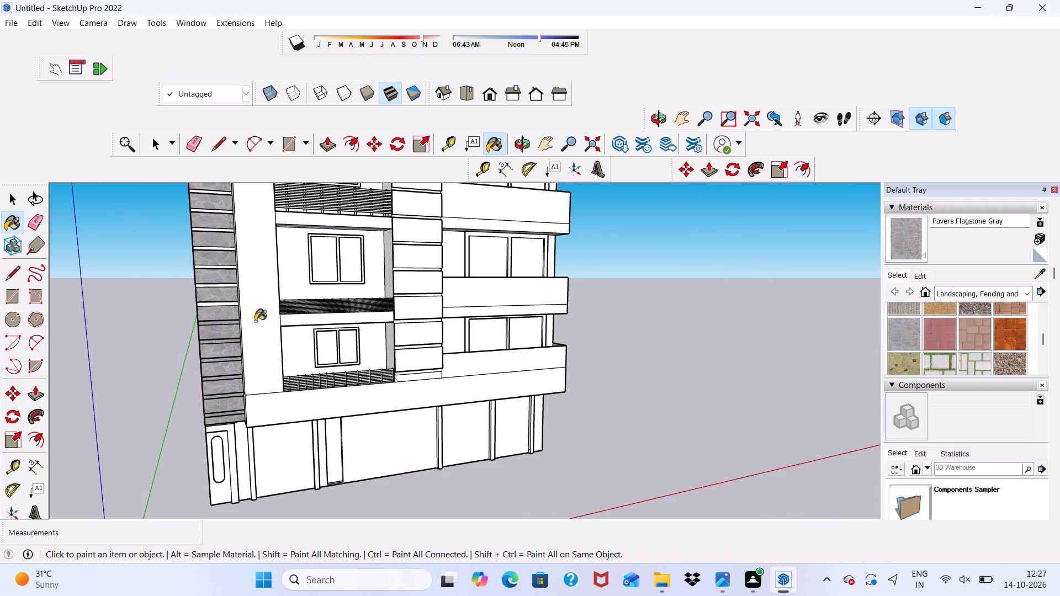
scroll(255, 321, down, 9)
scroll(226, 418, up, 1)
scroll(178, 292, down, 11)
scroll(199, 158, up, 5)
scroll(192, 151, down, 2)
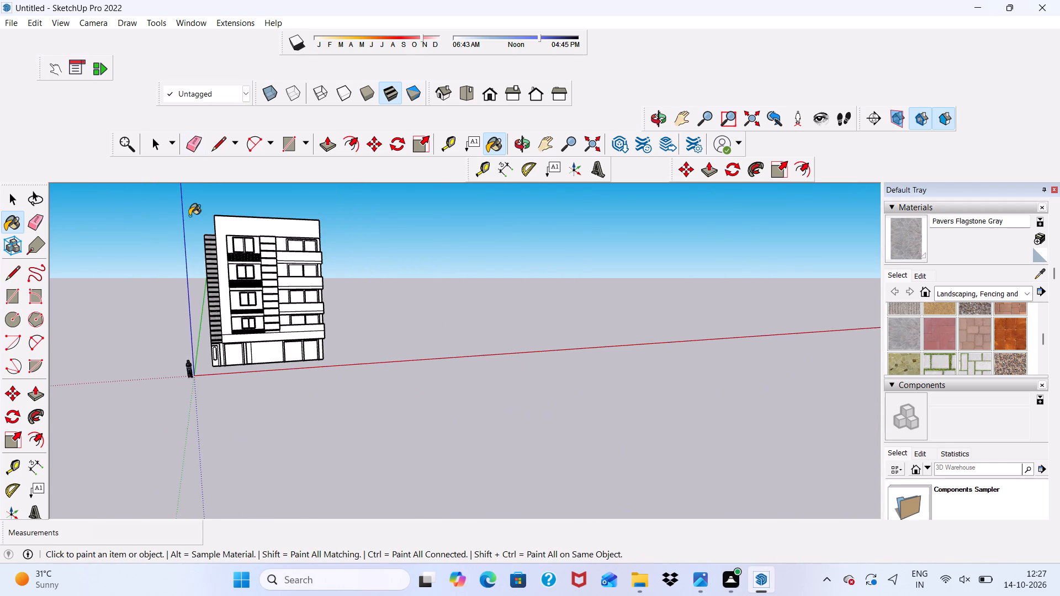
scroll(189, 216, up, 20)
scroll(189, 216, up, 12)
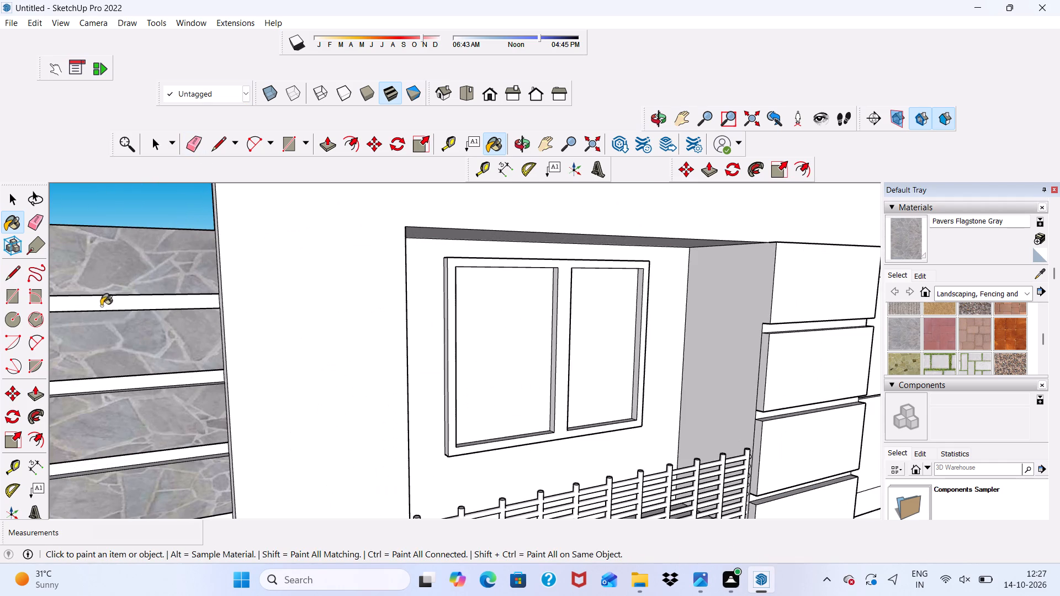
click(113, 300)
click(116, 385)
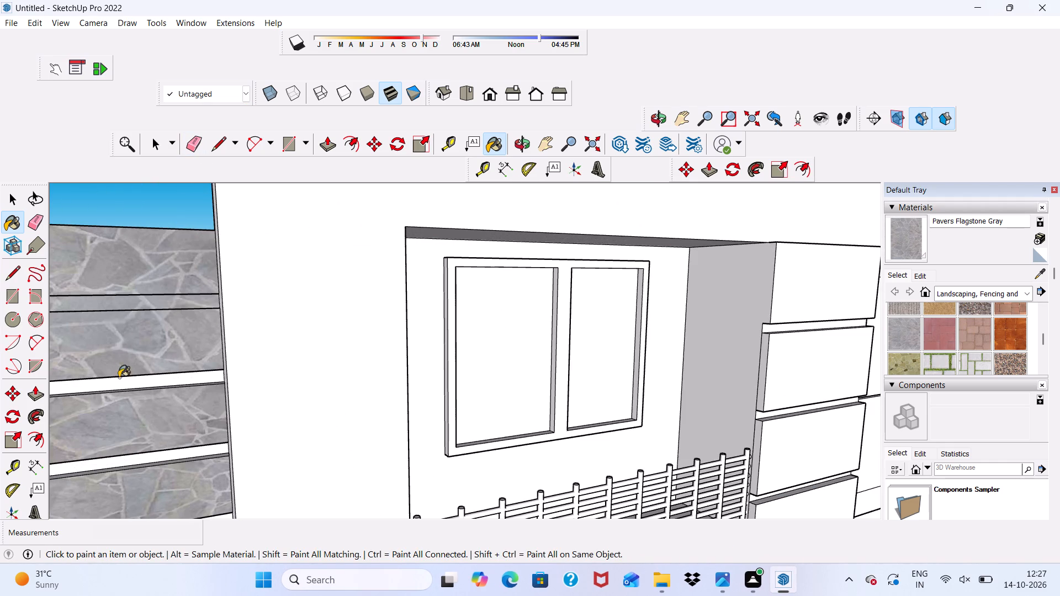
Paint the next four grooves down the outer-edge column, beside the uppermost balcony railing, with Pavers Flagstone Gray.
scroll(116, 286, down, 12)
scroll(121, 438, up, 11)
click(102, 322)
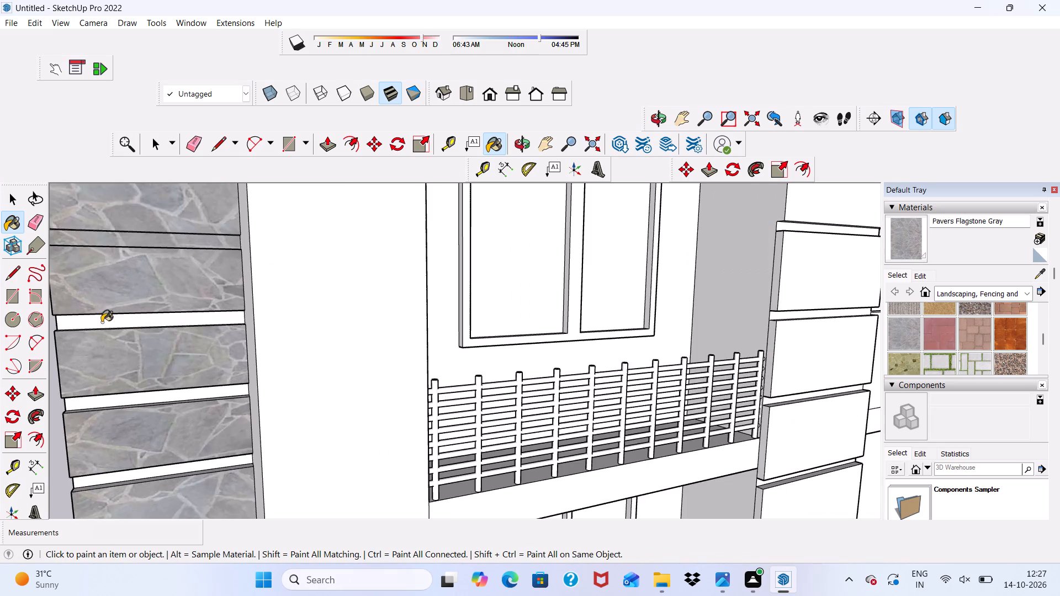
scroll(104, 373, up, 4)
drag(110, 403, 114, 414)
scroll(119, 391, down, 12)
scroll(149, 459, up, 5)
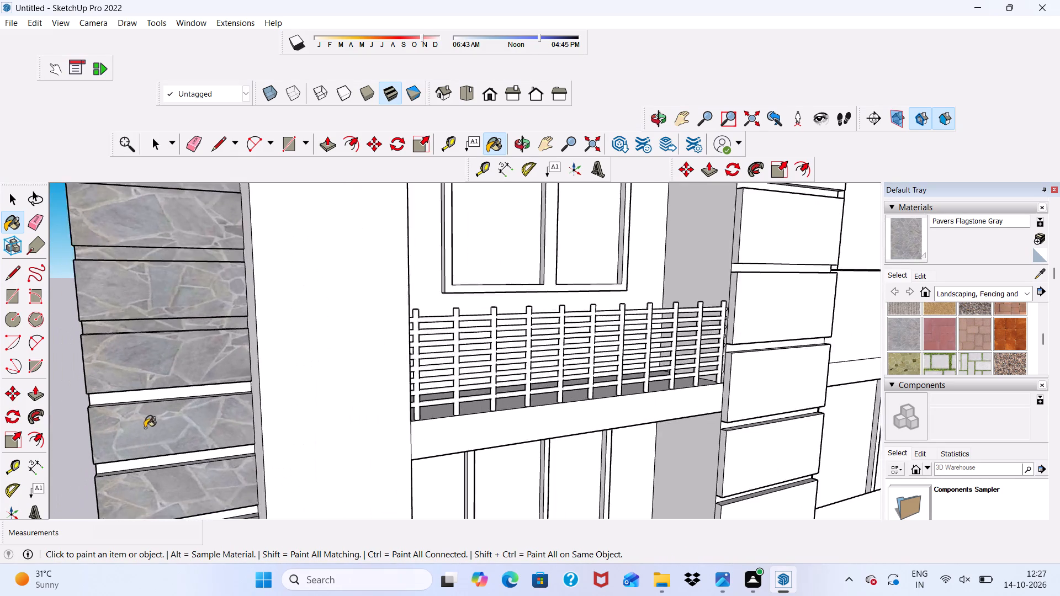
scroll(145, 428, up, 5)
click(144, 389)
scroll(143, 407, up, 2)
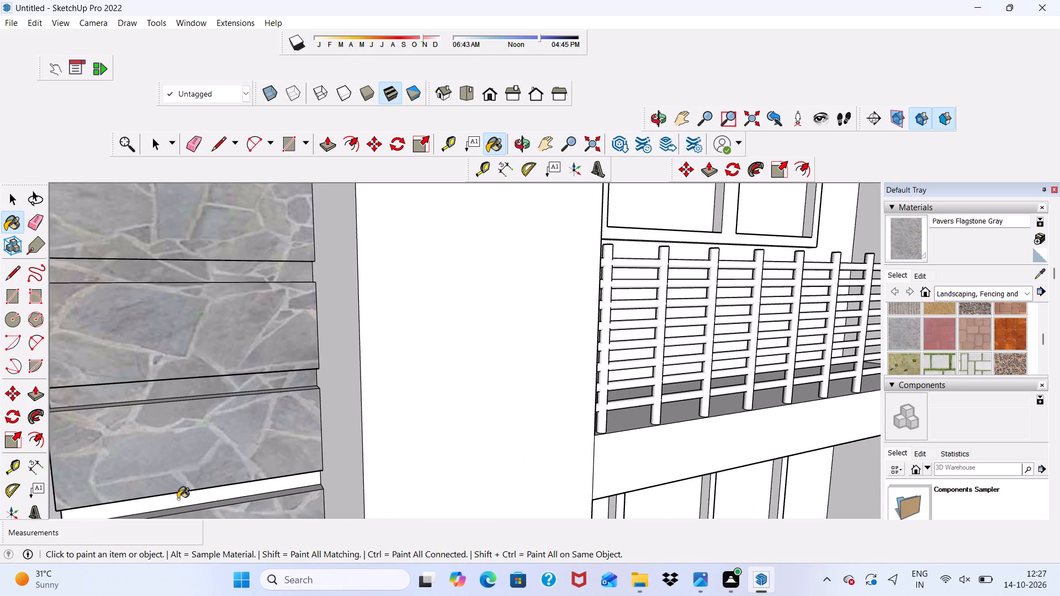
click(178, 499)
Paint the following three grooves of the outer-edge column, beside the window one storey lower, with Pavers Flagstone Gray.
scroll(205, 288, down, 11)
scroll(211, 473, up, 9)
click(203, 397)
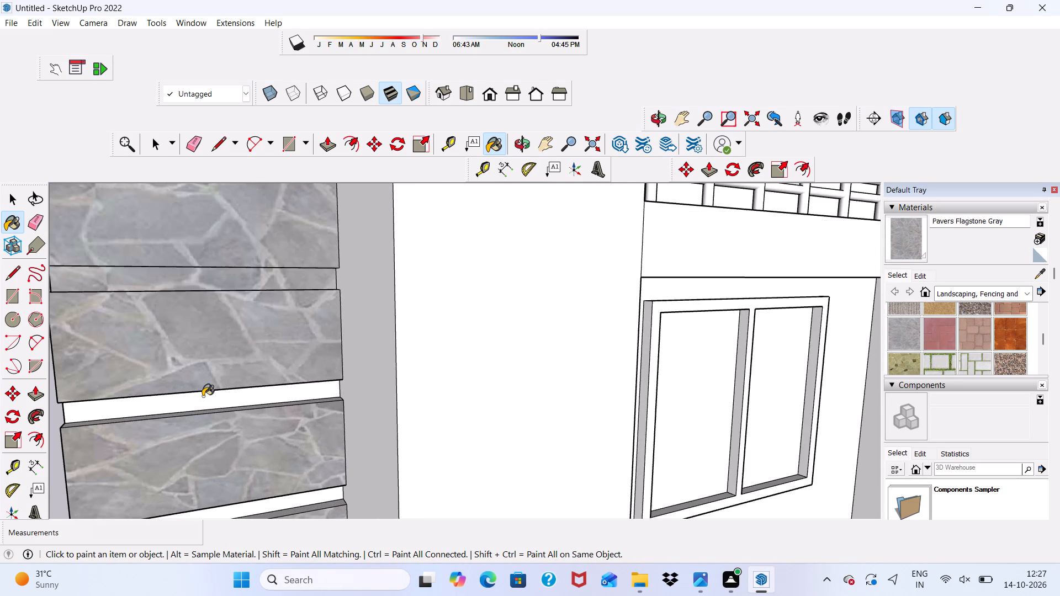
scroll(189, 315, down, 9)
scroll(205, 472, up, 9)
click(205, 365)
scroll(227, 438, up, 2)
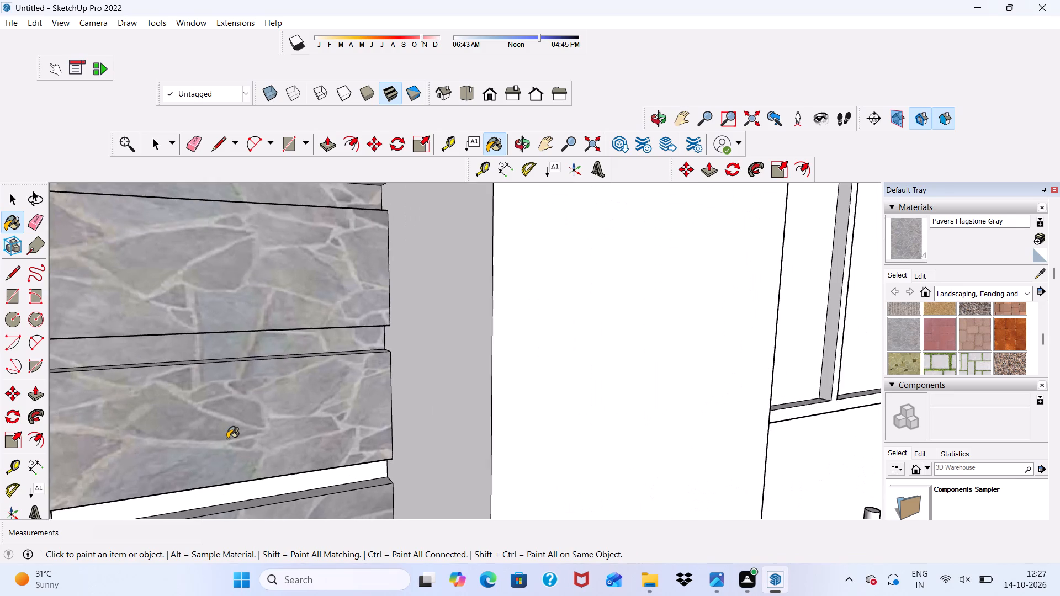
scroll(227, 439, down, 6)
click(236, 479)
Paint the next grooves down the outer-edge column and the thin ledge edges beside them with Pavers Flagstone Gray.
scroll(216, 333, down, 6)
middle_drag(267, 365, 349, 216)
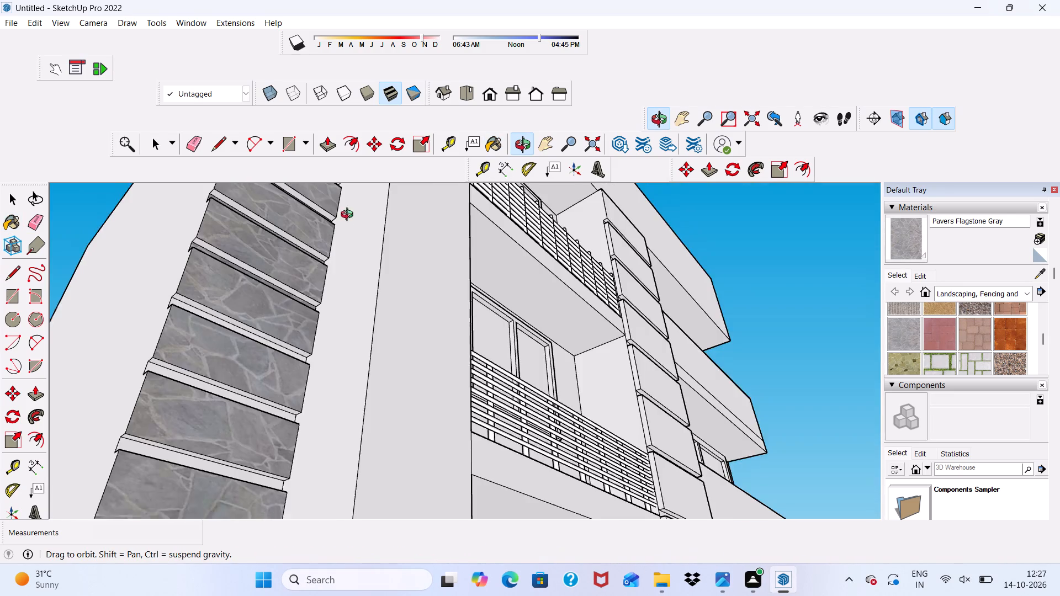
middle_drag(349, 216, 349, 218)
scroll(161, 421, up, 4)
click(232, 278)
click(221, 284)
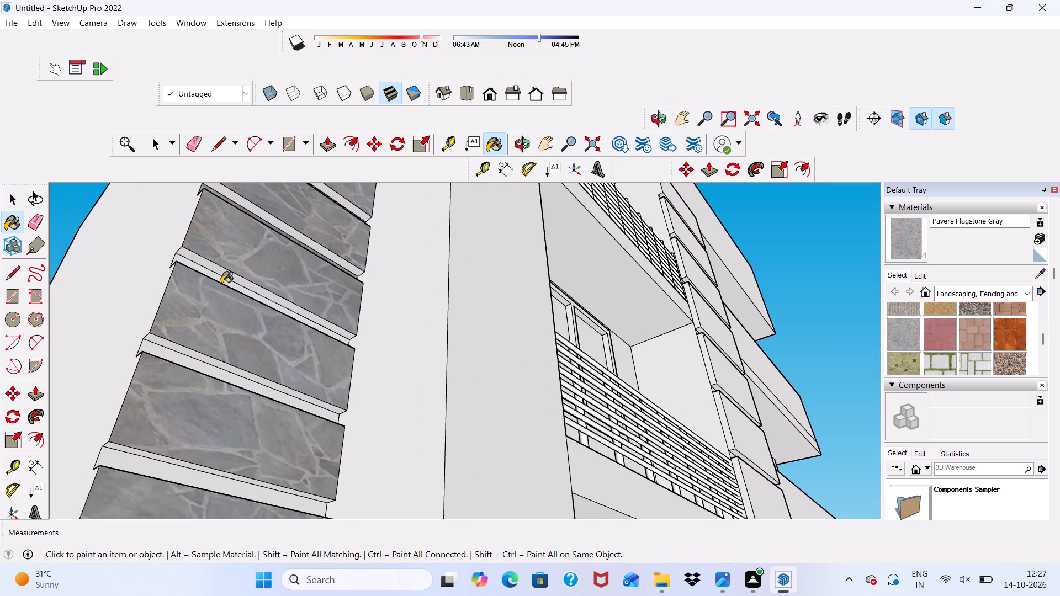
scroll(245, 316, down, 1)
middle_drag(248, 323, 134, 444)
scroll(192, 465, up, 4)
click(214, 407)
scroll(213, 423, up, 3)
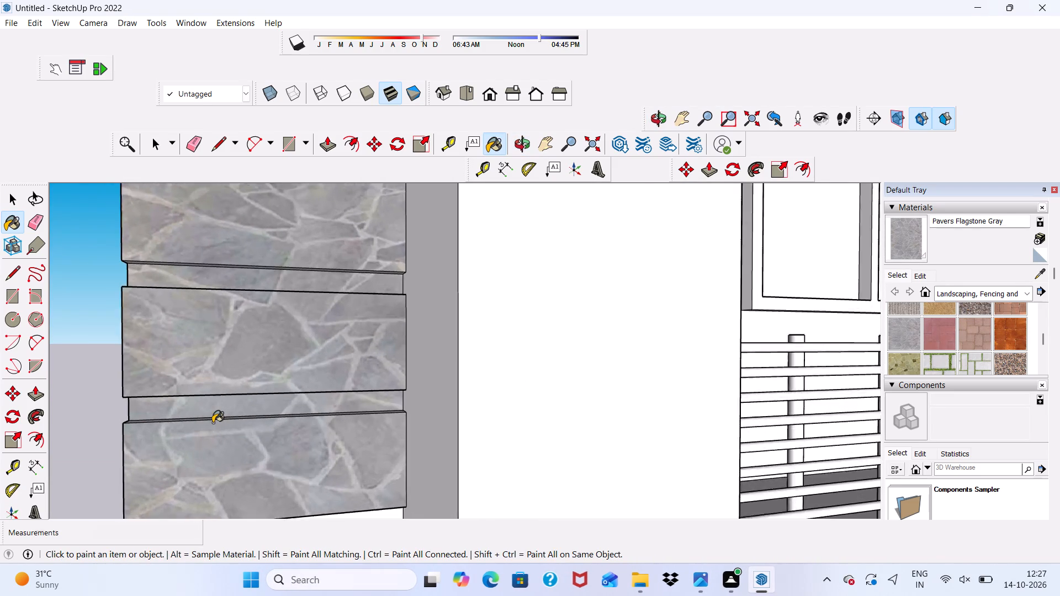
scroll(213, 423, up, 1)
click(213, 419)
Paint two more grooves and the undersides of the panels above them on the outer-edge column with Pavers Flagstone Gray.
scroll(200, 356, down, 11)
scroll(250, 468, up, 2)
scroll(248, 469, down, 1)
middle_drag(248, 469, 322, 376)
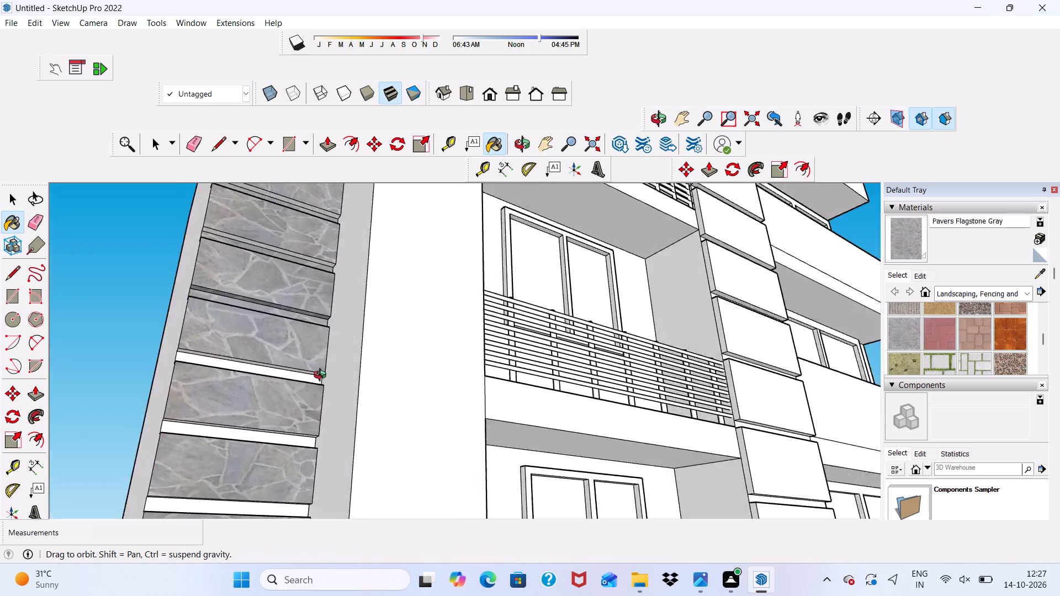
middle_drag(322, 376, 381, 358)
scroll(194, 494, up, 4)
click(209, 429)
scroll(209, 429, up, 5)
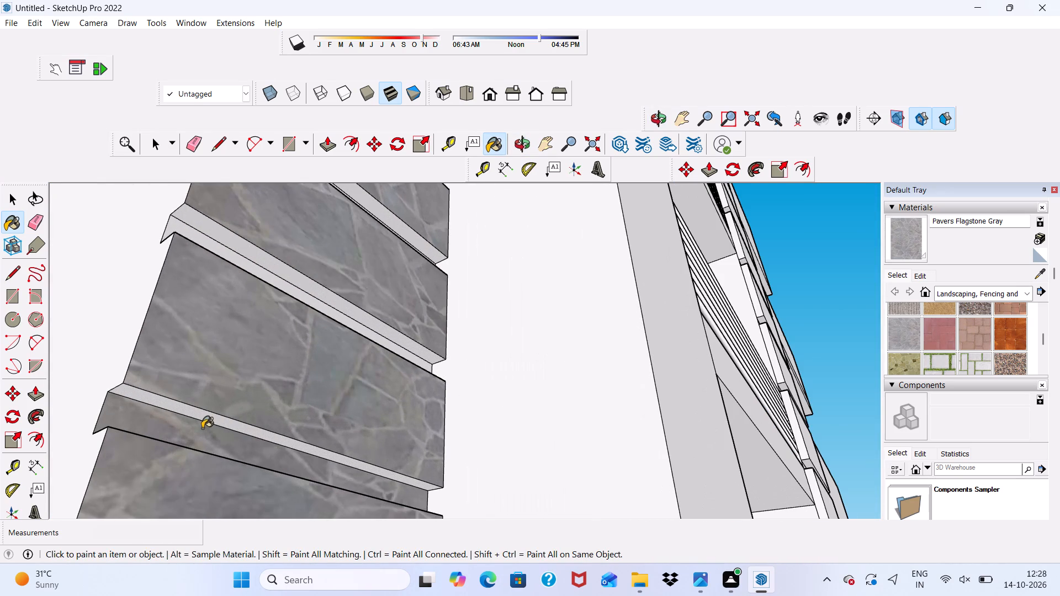
click(200, 414)
click(281, 288)
click(281, 278)
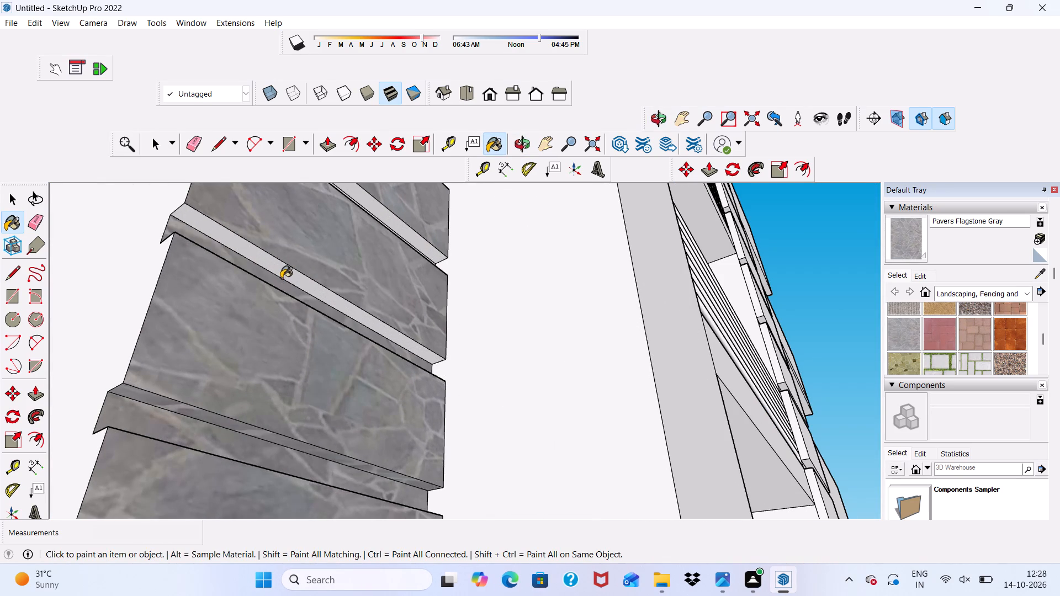
Paint the adjacent panel underside, the next groove and its thin lower ledge on the outer-edge column with Pavers Flagstone Gray.
scroll(266, 299, down, 6)
scroll(344, 240, up, 5)
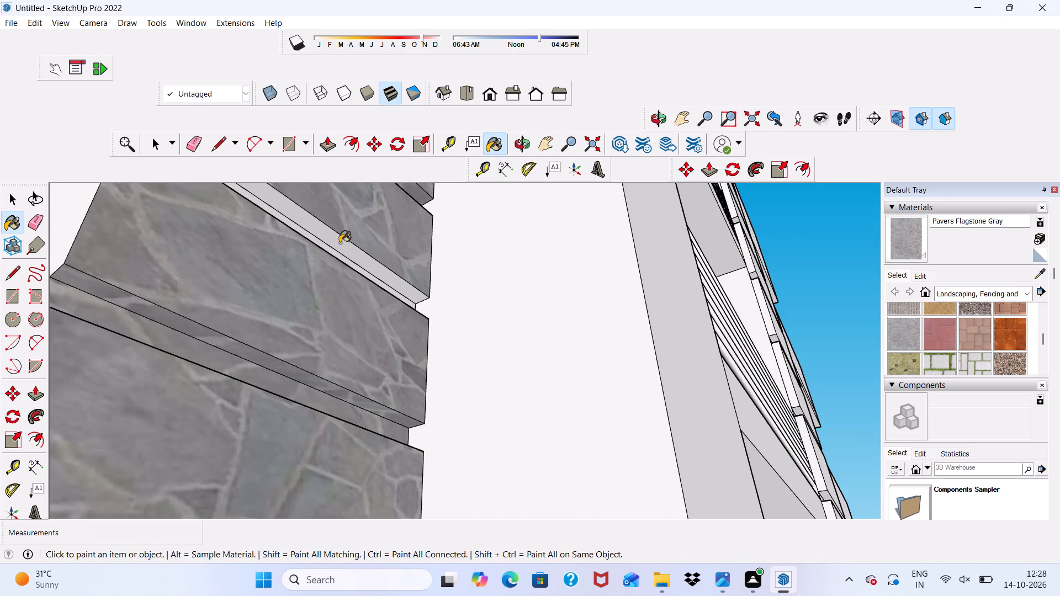
click(340, 243)
middle_drag(336, 246, 275, 363)
click(247, 419)
scroll(247, 419, up, 3)
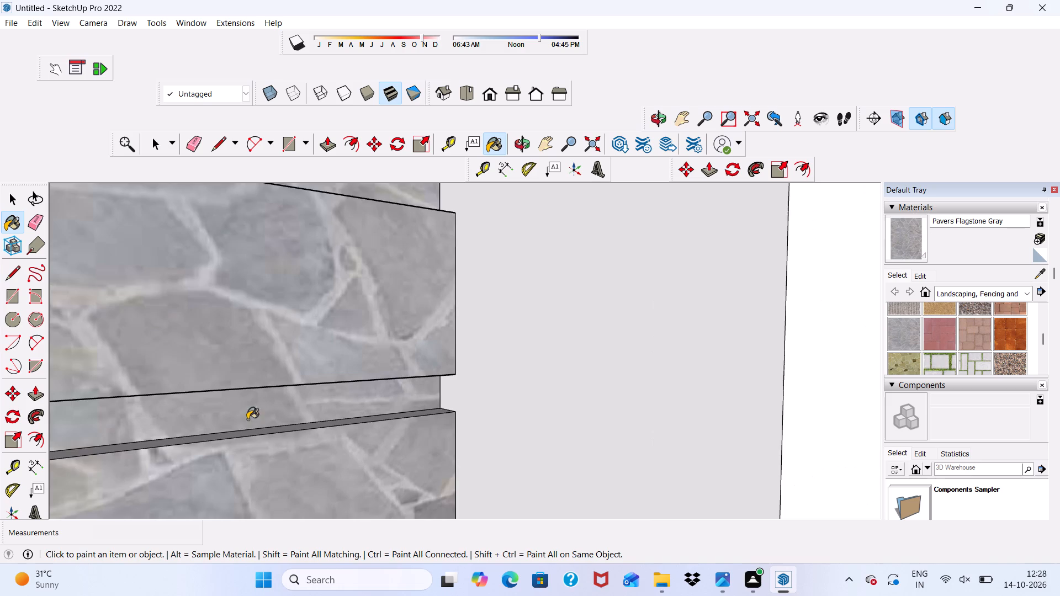
scroll(247, 419, up, 4)
click(240, 429)
click(239, 431)
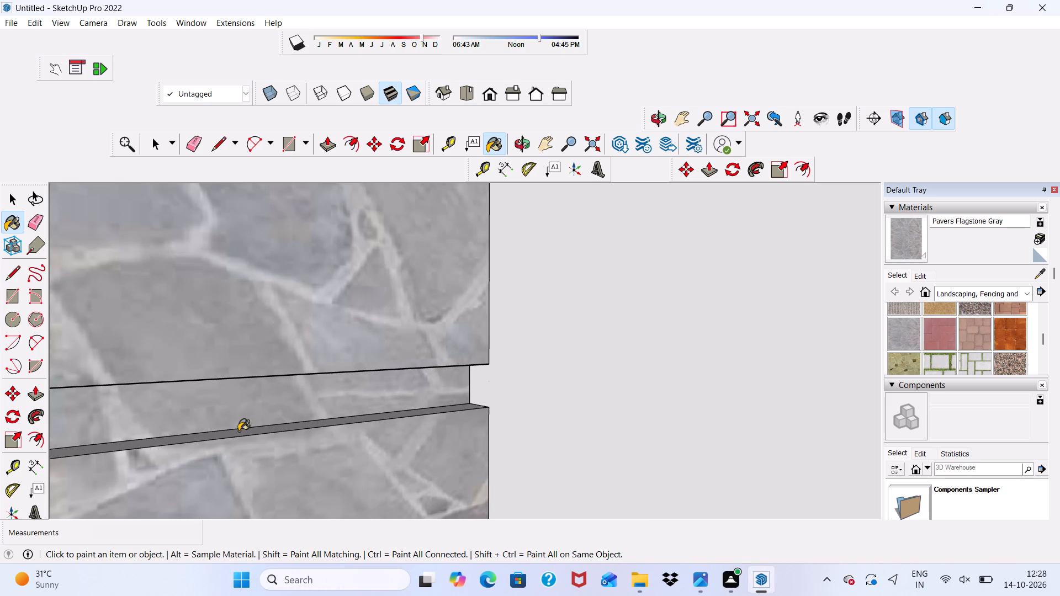
Paint the next white groove down the outer-edge column and the panel underside above it with Pavers Flagstone Gray.
scroll(256, 371, down, 18)
middle_drag(362, 363, 410, 283)
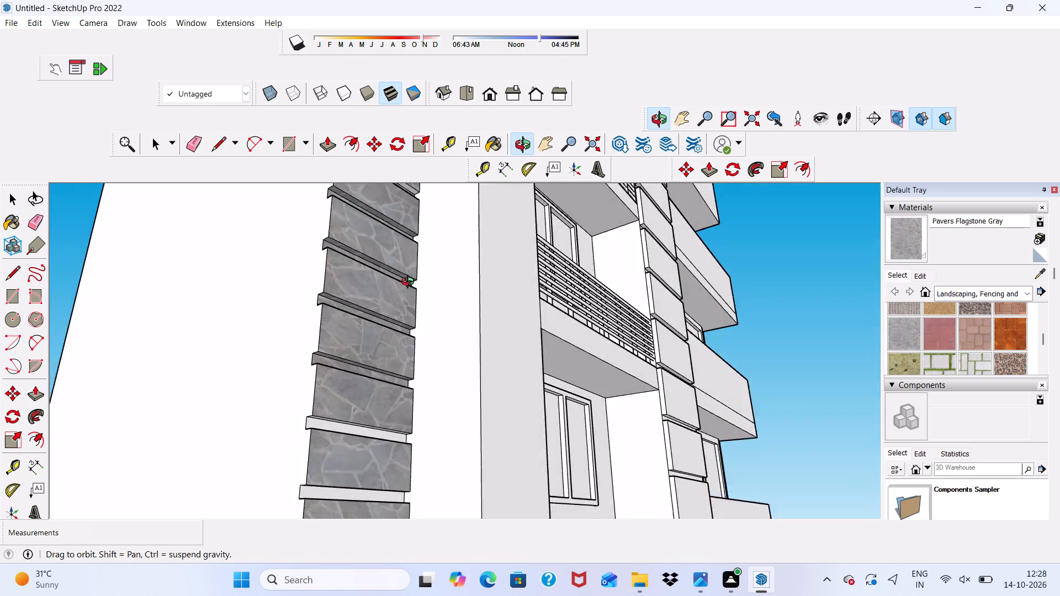
middle_drag(410, 283, 369, 343)
scroll(295, 347, down, 5)
scroll(287, 478, up, 14)
click(299, 427)
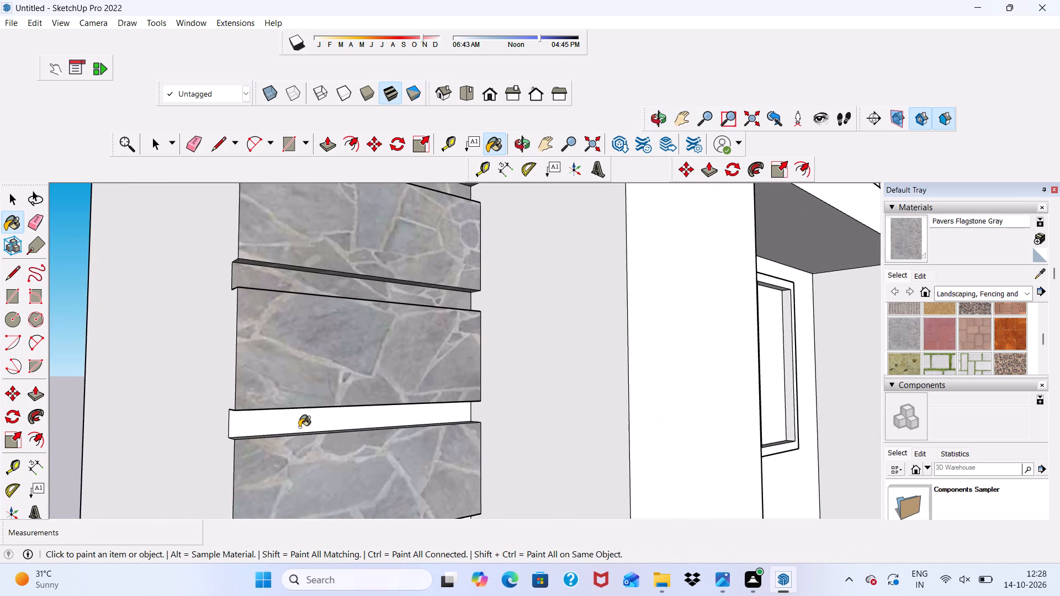
scroll(299, 427, up, 6)
middle_drag(308, 433, 340, 313)
scroll(377, 322, up, 1)
click(375, 322)
Paint the panel top ledges and the next groove down the outer-edge column, viewed from above, with Pavers Flagstone Gray.
scroll(370, 324, down, 6)
middle_drag(388, 363, 397, 456)
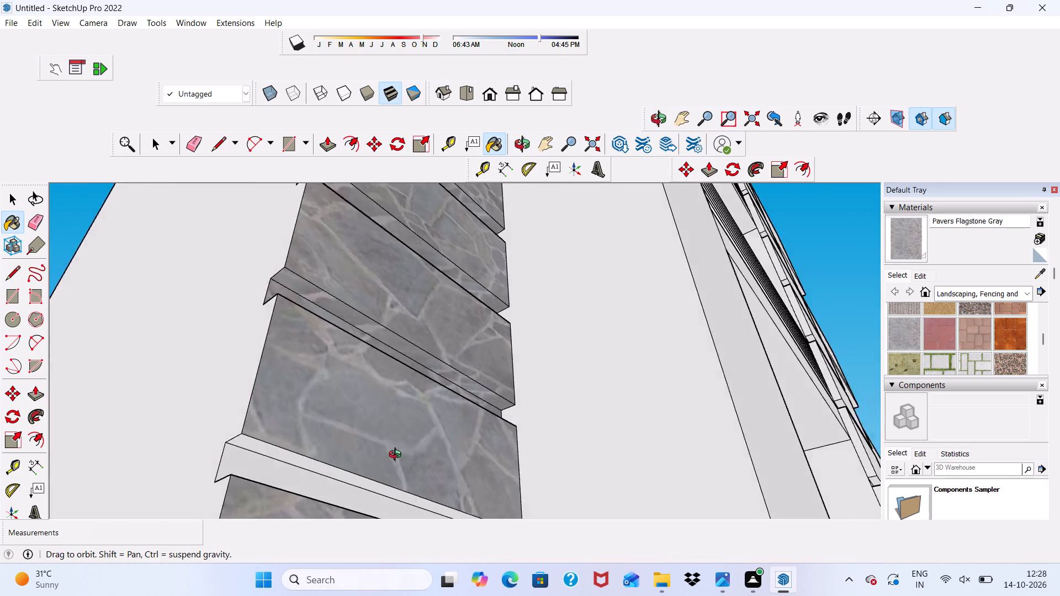
middle_drag(397, 456, 440, 566)
scroll(508, 461, up, 8)
click(513, 487)
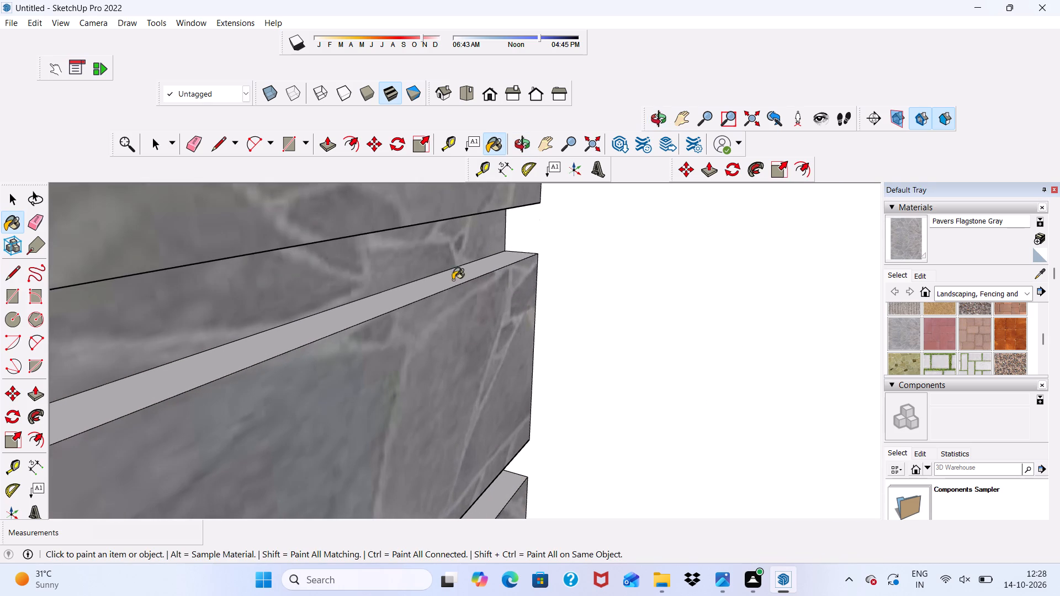
click(434, 283)
scroll(434, 272, down, 14)
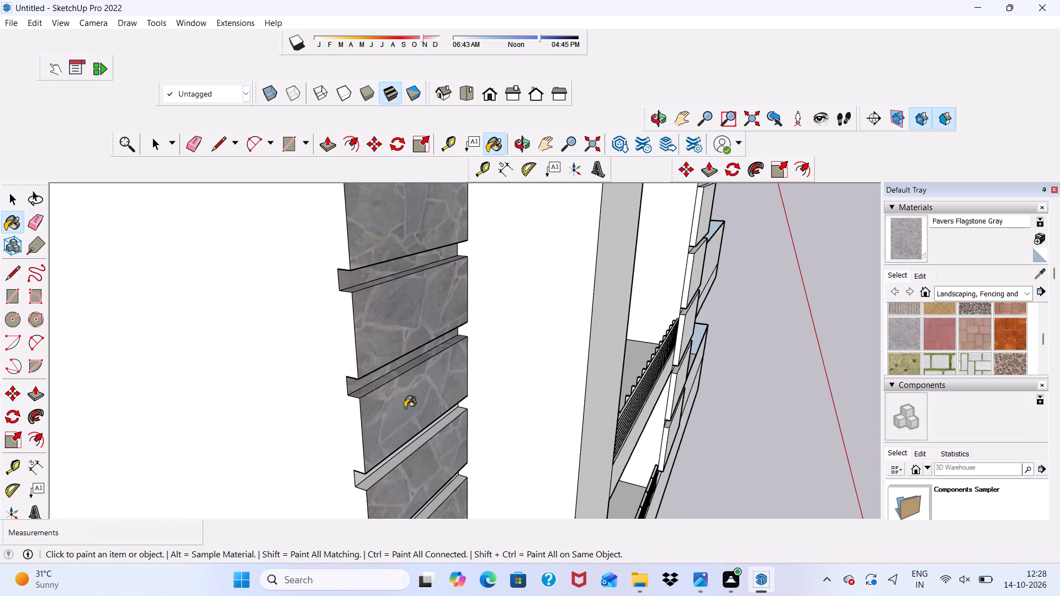
scroll(415, 449, up, 6)
click(416, 435)
click(412, 425)
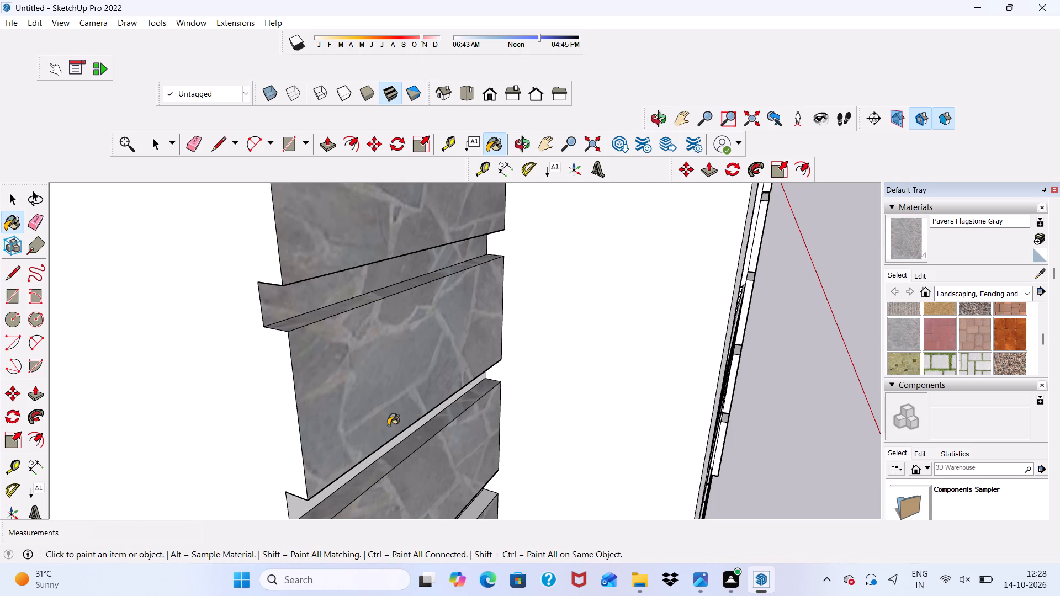
Paint the next white groove of the outer-edge column and its overhanging panel edge with Pavers Flagstone Gray.
scroll(387, 425, down, 4)
middle_drag(381, 460, 272, 353)
drag(310, 295, 305, 297)
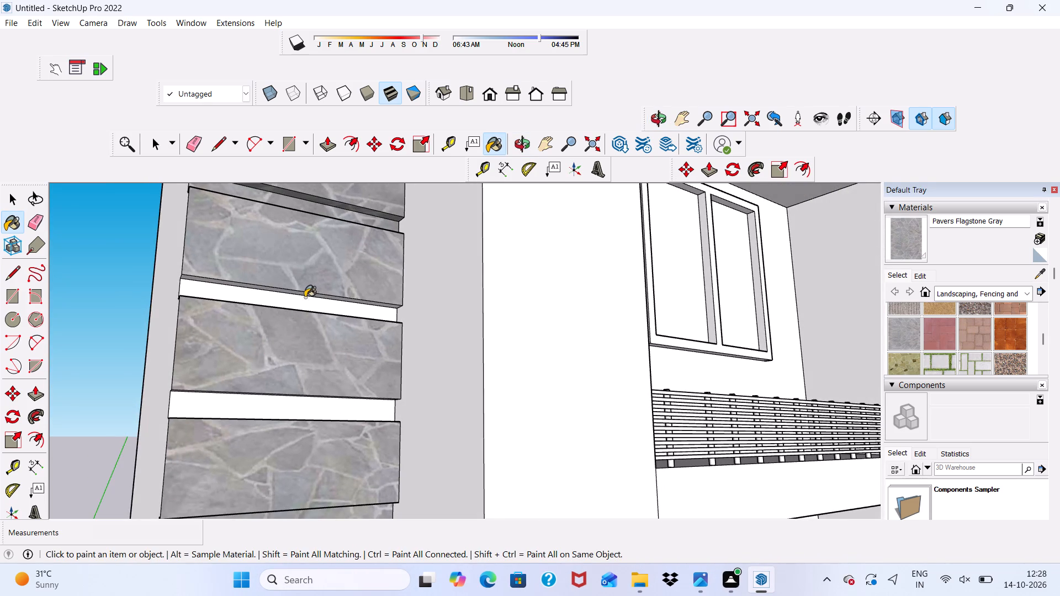
scroll(305, 300, up, 7)
scroll(309, 313, down, 1)
scroll(350, 336, up, 6)
click(366, 260)
Paint the last white groove in the lower part of the column and the nearby ledges and panel undersides with Pavers Flagstone Gray.
scroll(368, 269, down, 8)
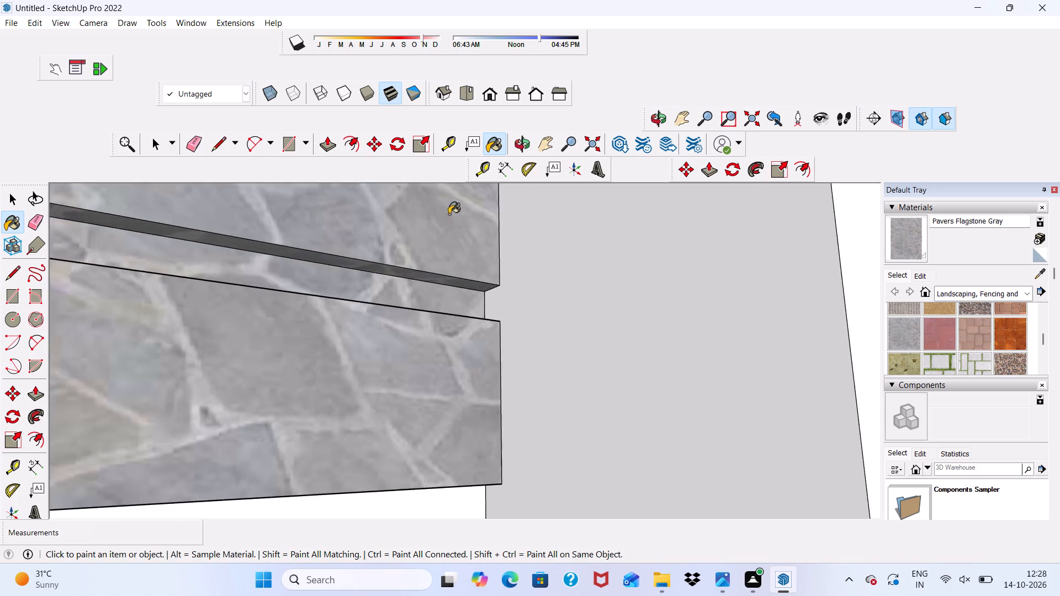
scroll(449, 214, down, 5)
middle_drag(502, 355, 484, 461)
scroll(368, 410, up, 6)
click(325, 399)
scroll(327, 422, up, 3)
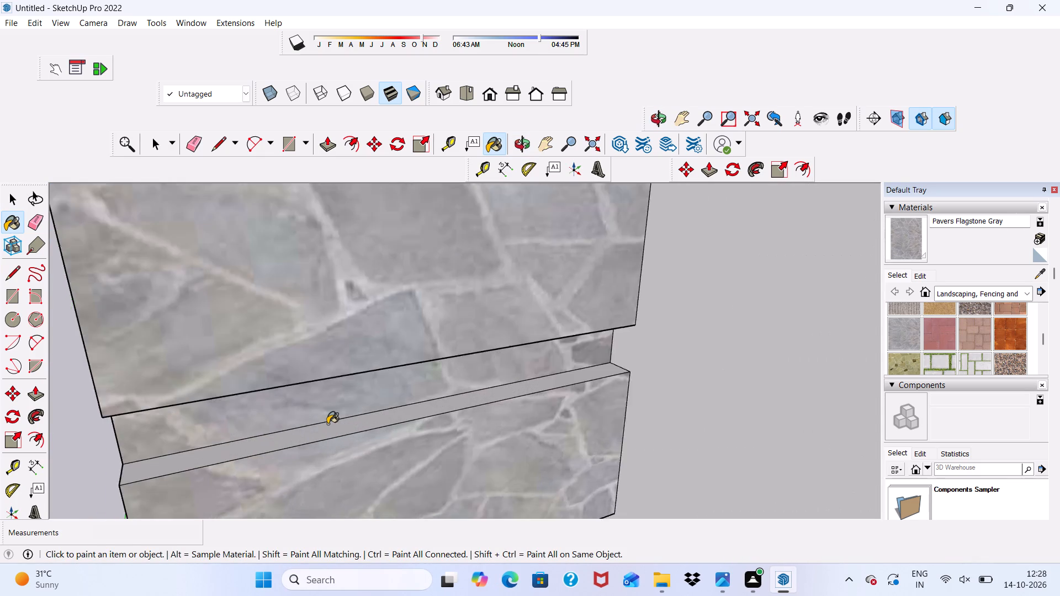
scroll(327, 424, up, 3)
click(326, 429)
middle_drag(342, 423, 457, 226)
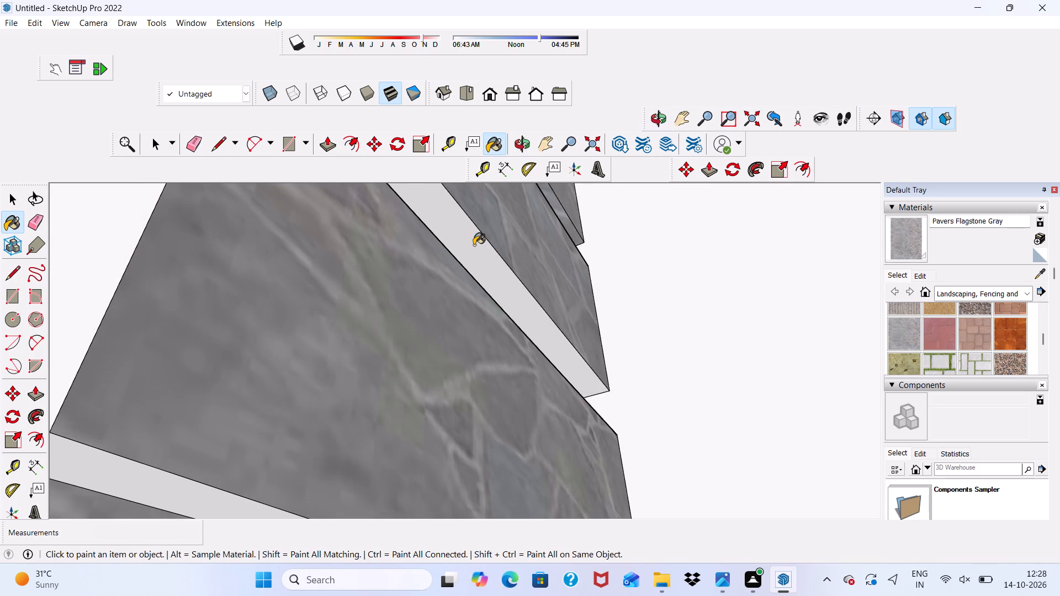
click(474, 245)
scroll(453, 268, down, 3)
click(305, 425)
scroll(303, 366, down, 6)
middle_drag(415, 377, 295, 456)
scroll(283, 310, down, 11)
middle_drag(384, 374, 385, 414)
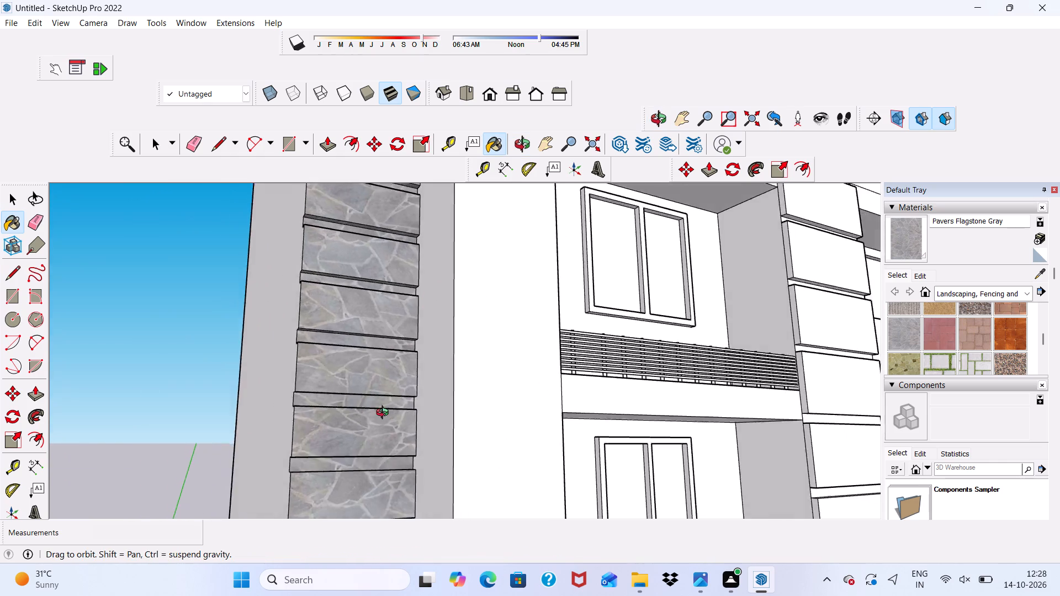
Paint the white top ledges of the lowest panels on the outer-edge column with Pavers Flagstone Gray.
middle_drag(385, 414, 385, 470)
scroll(322, 268, down, 5)
scroll(358, 482, up, 6)
scroll(318, 258, down, 7)
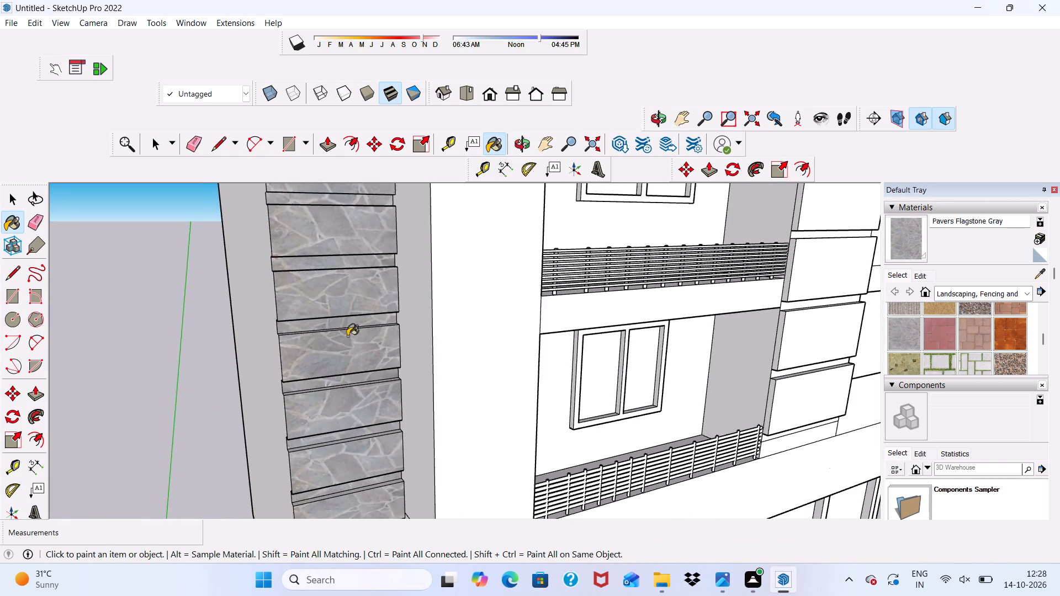
scroll(349, 371, up, 7)
scroll(326, 303, down, 6)
middle_drag(321, 321, 468, 402)
scroll(446, 424, up, 6)
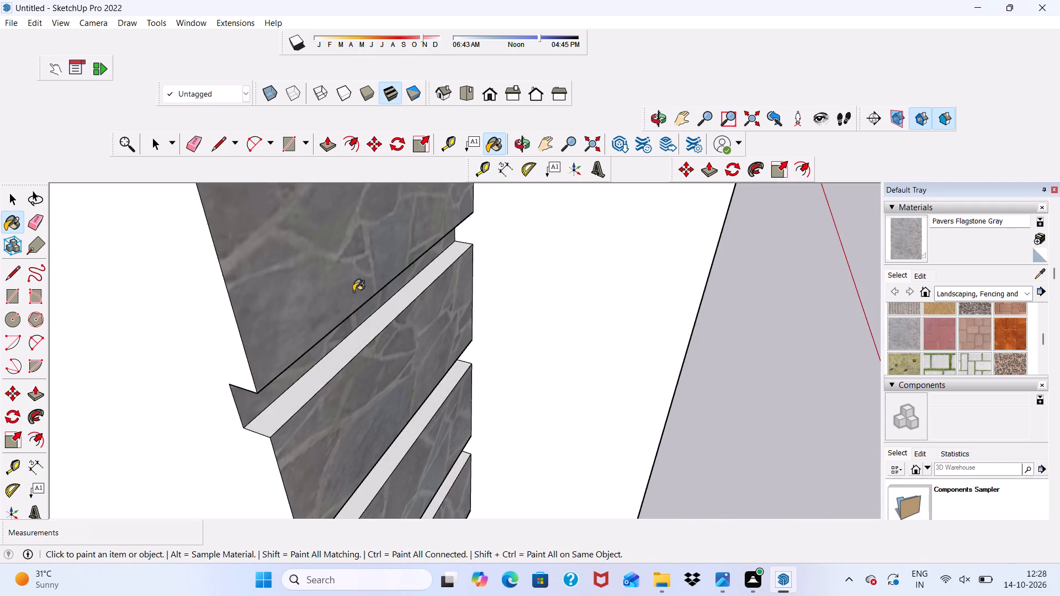
scroll(347, 288, down, 11)
scroll(369, 416, down, 6)
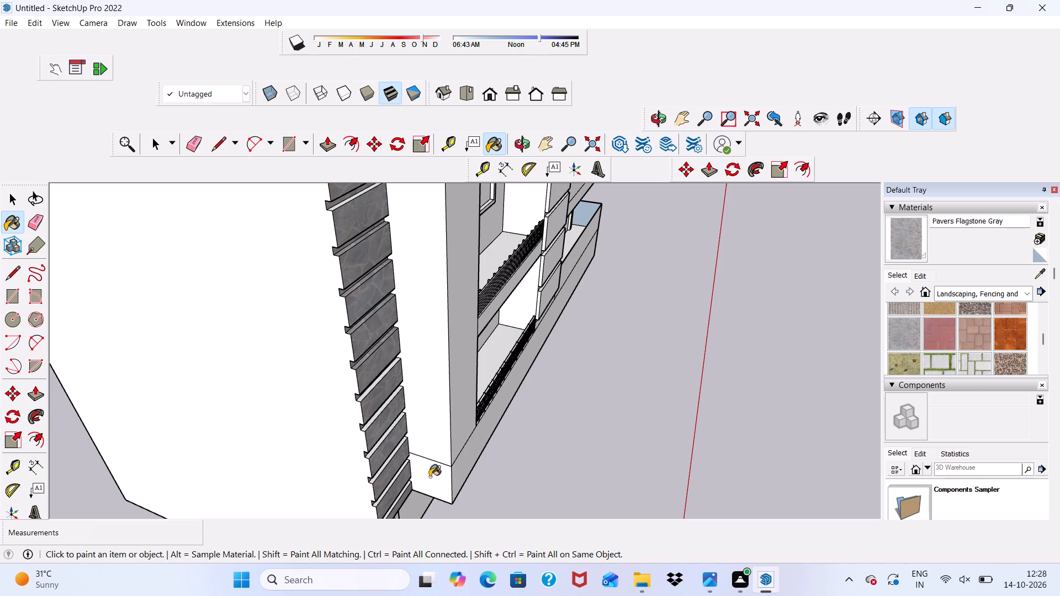
scroll(430, 477, up, 1)
scroll(476, 472, down, 4)
scroll(417, 503, up, 9)
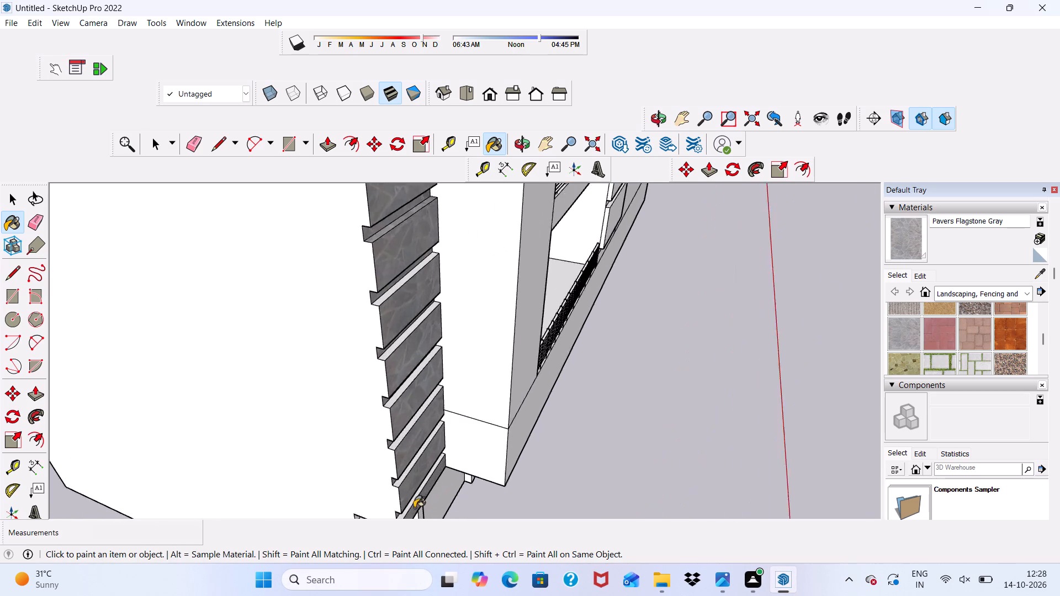
scroll(414, 508, up, 3)
click(415, 491)
click(409, 446)
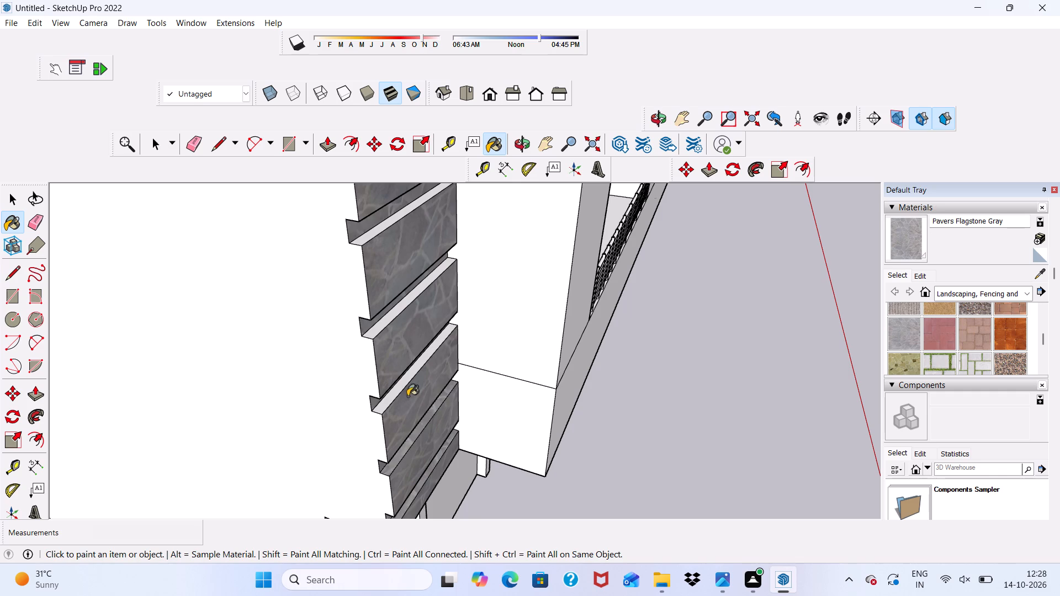
click(402, 386)
click(384, 325)
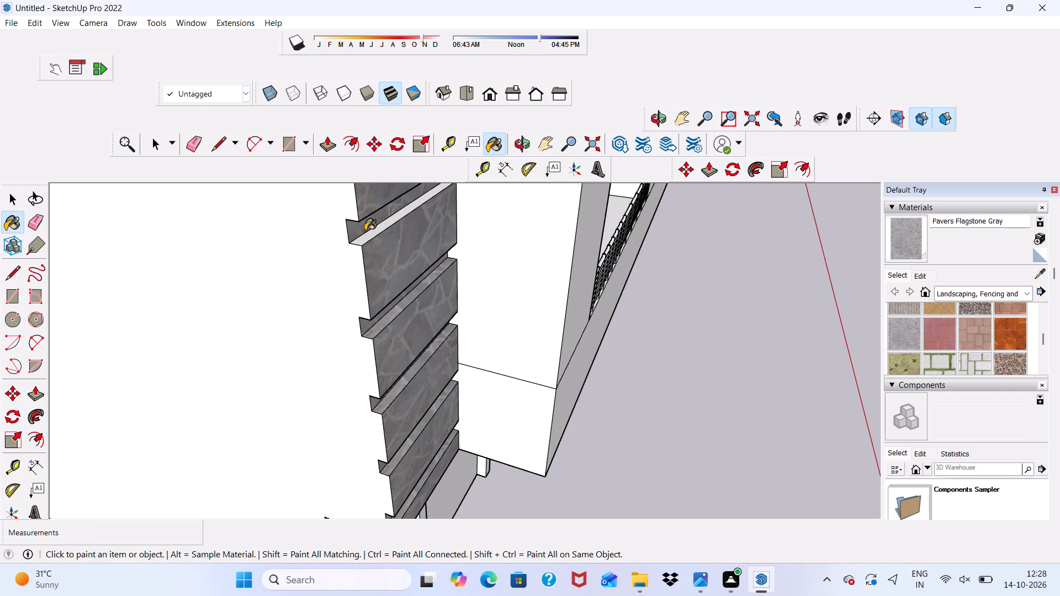
click(369, 236)
Paint the next three white panel top ledges further up the outer-edge column with Pavers Flagstone Gray.
scroll(284, 438, down, 12)
scroll(278, 328, up, 2)
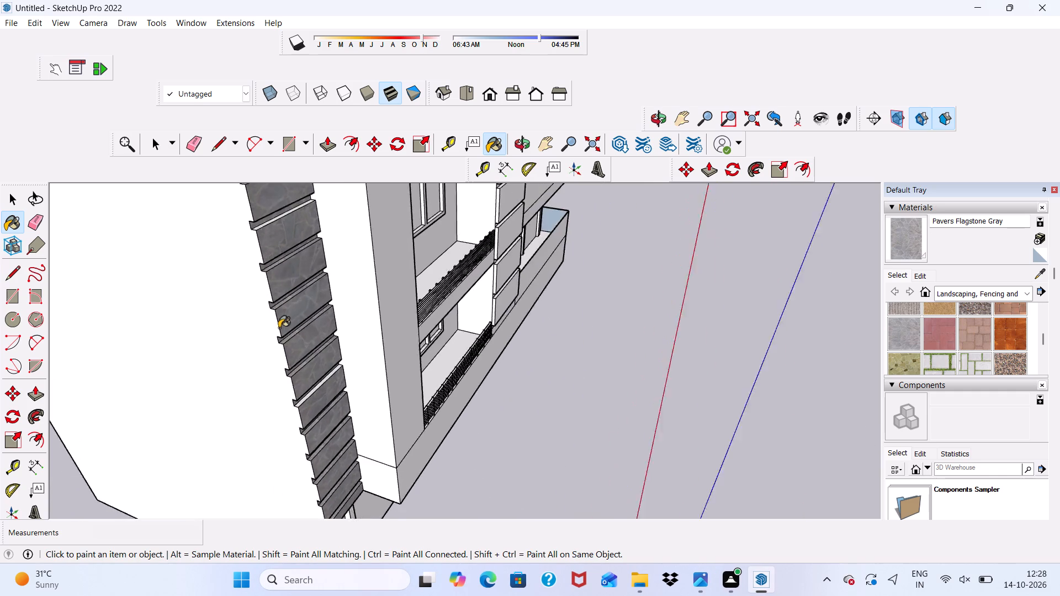
scroll(279, 328, up, 14)
click(301, 385)
scroll(290, 375, down, 6)
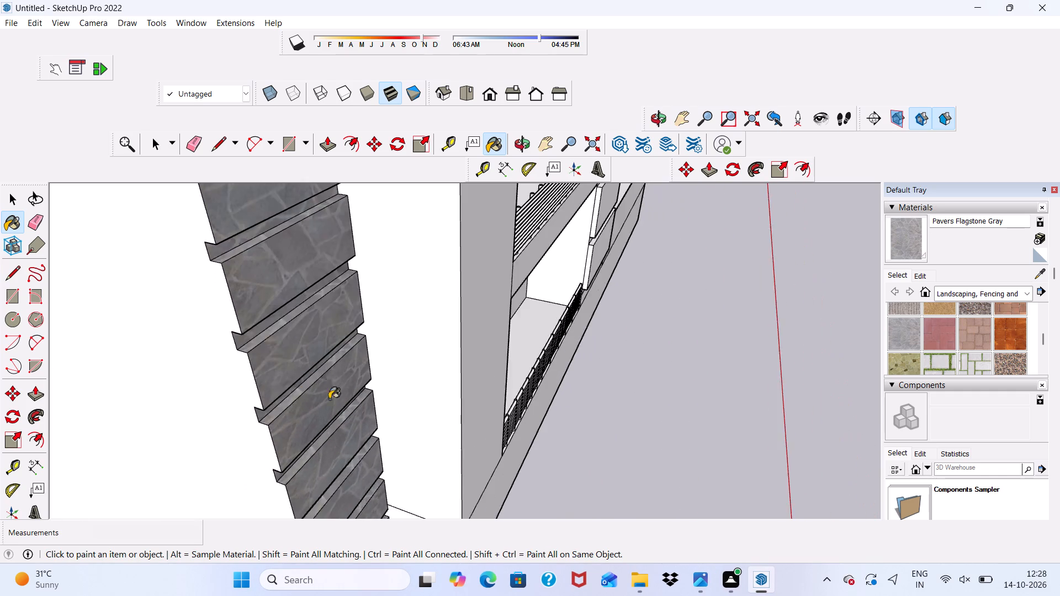
scroll(329, 399, down, 12)
scroll(312, 255, up, 18)
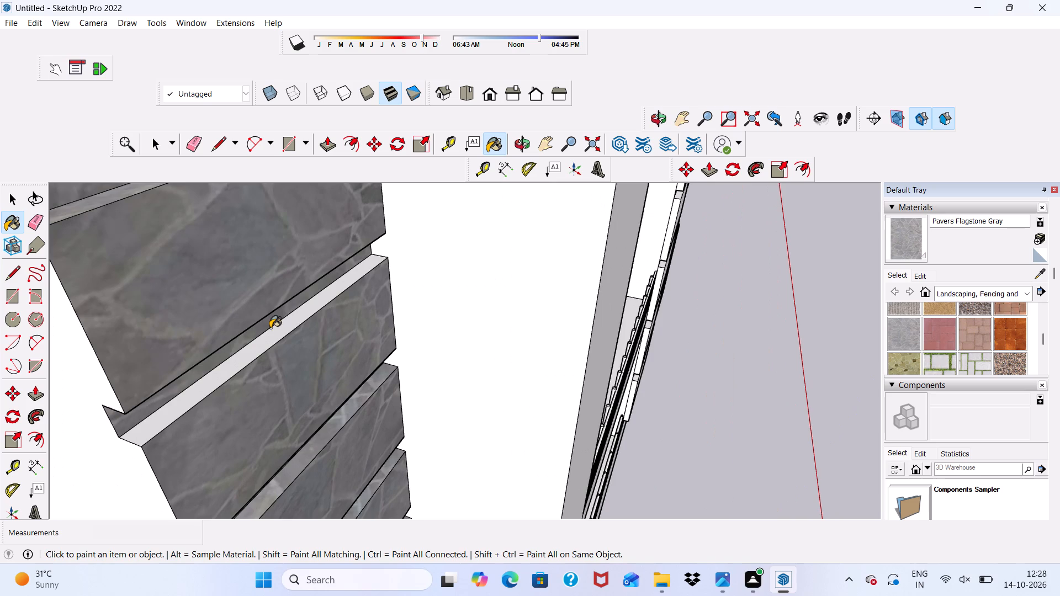
click(264, 336)
scroll(263, 372, down, 12)
scroll(255, 291, up, 8)
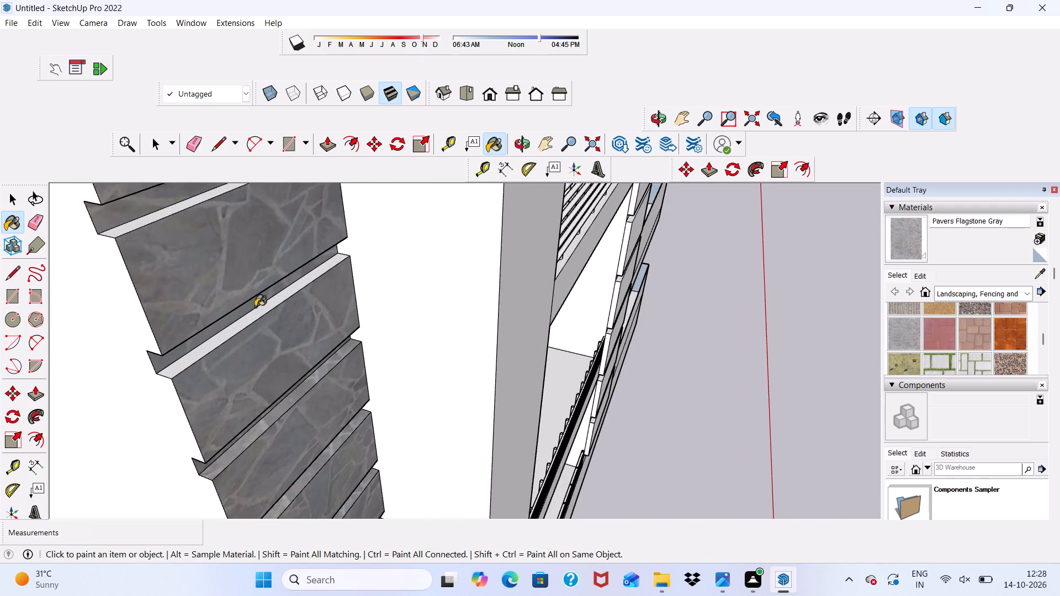
scroll(255, 307, up, 3)
click(251, 324)
Continue up the outer-edge column, painting the next three white top ledges around mid-height with Pavers Flagstone Gray.
scroll(254, 333, down, 19)
scroll(319, 301, up, 4)
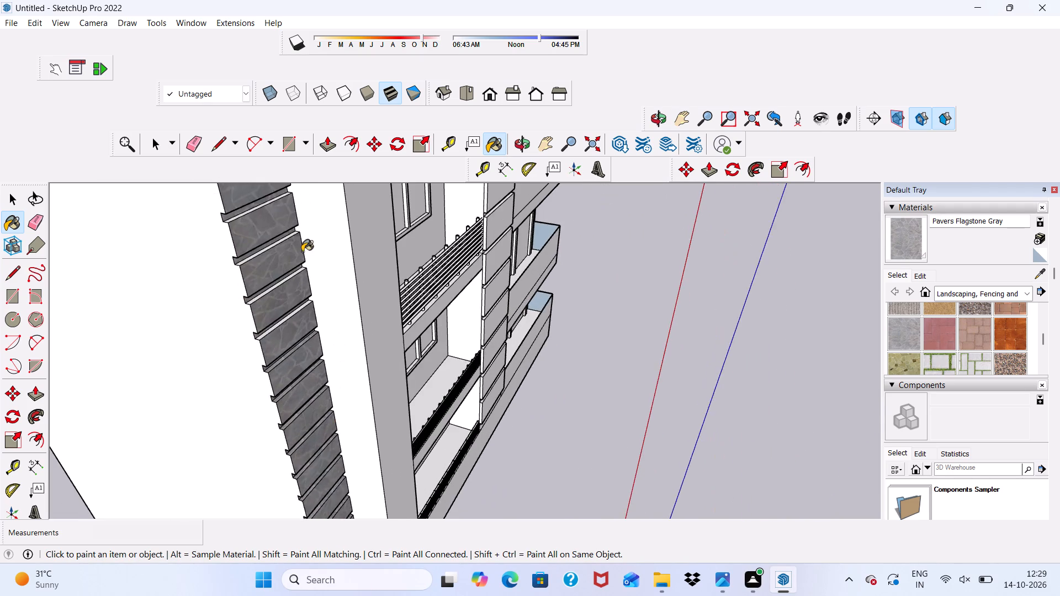
scroll(302, 252, up, 8)
click(287, 384)
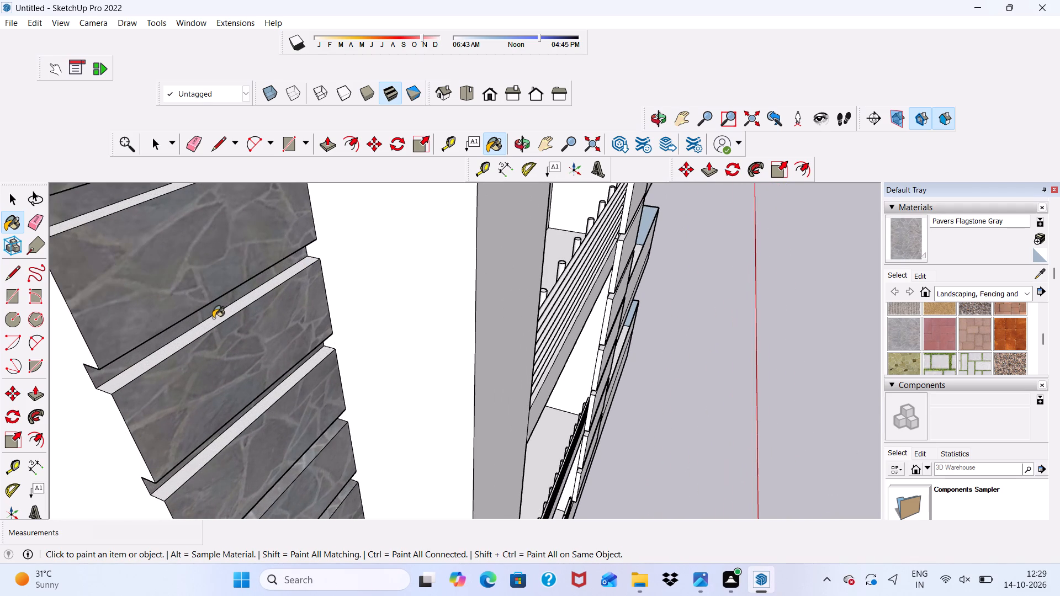
click(213, 321)
scroll(215, 348, down, 11)
scroll(215, 278, up, 11)
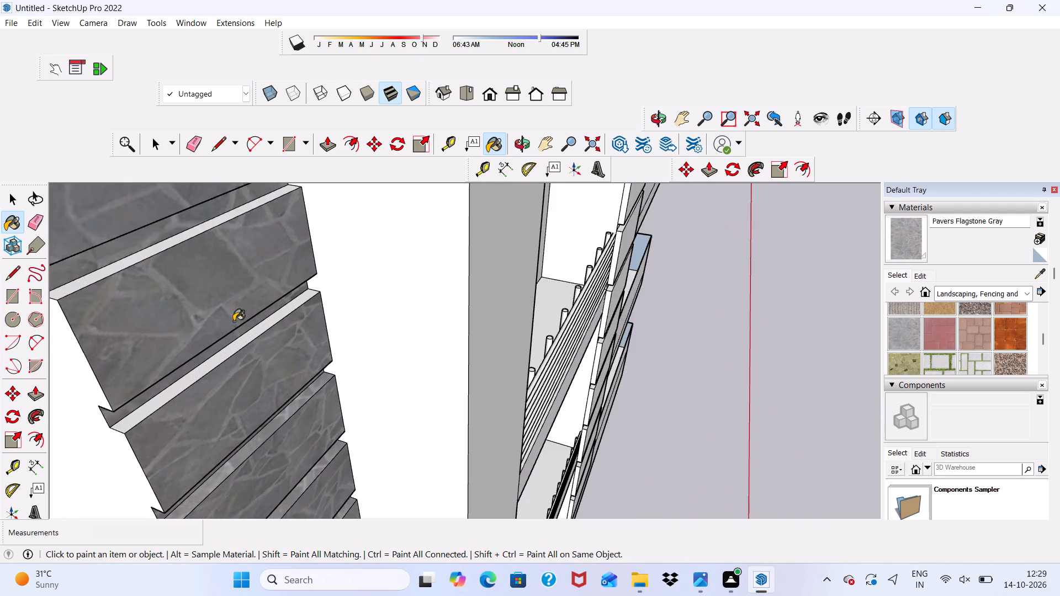
scroll(234, 321, up, 4)
click(241, 350)
Paint the white top ledges above mid-height on the outer-edge column with Pavers Flagstone Gray.
scroll(253, 391, down, 10)
scroll(248, 300, up, 3)
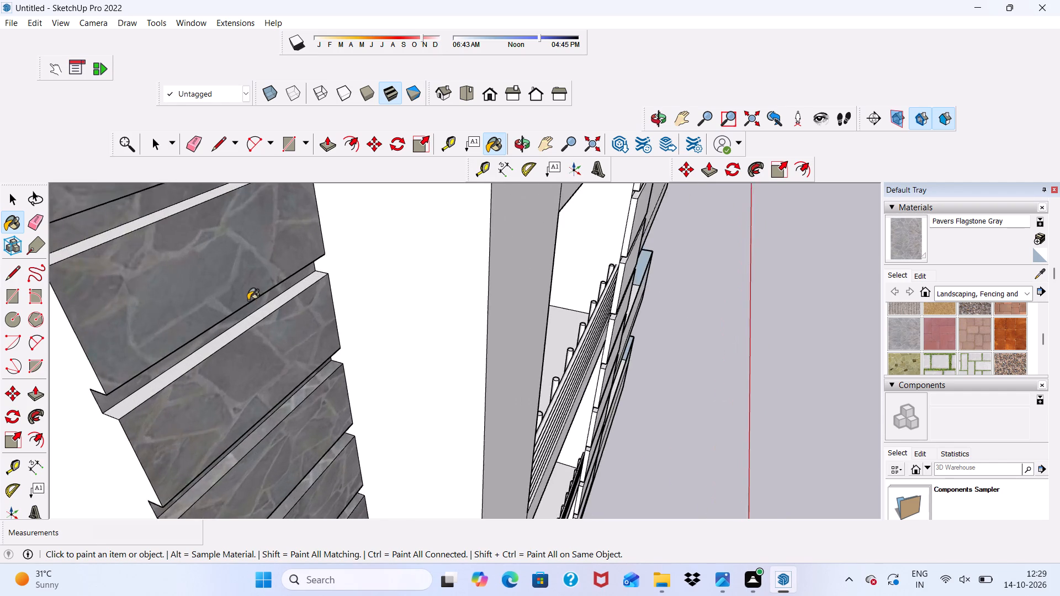
scroll(248, 300, up, 7)
click(251, 320)
scroll(275, 353, down, 16)
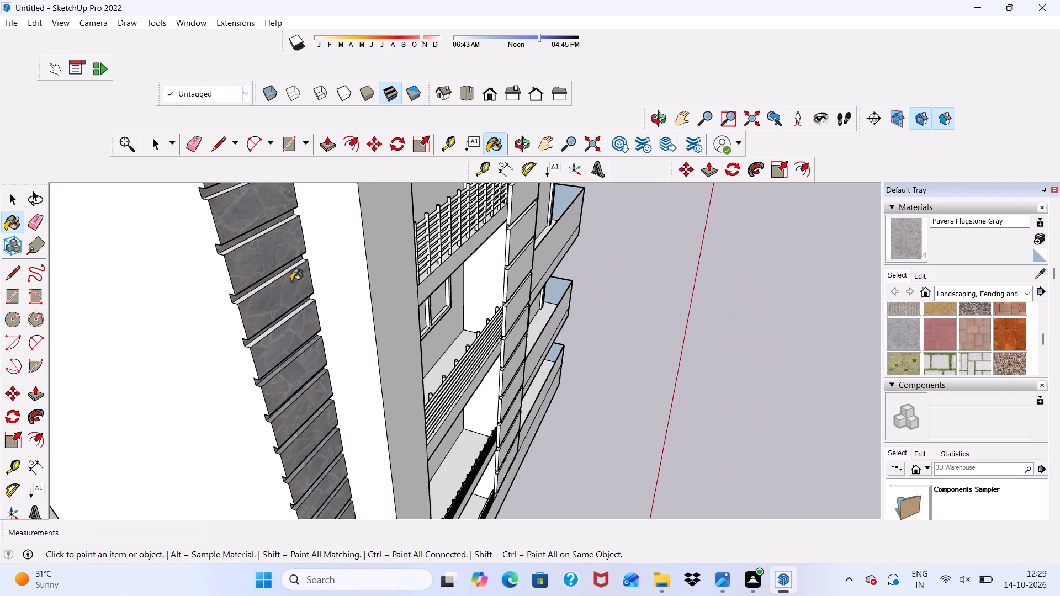
scroll(275, 264, up, 12)
click(275, 309)
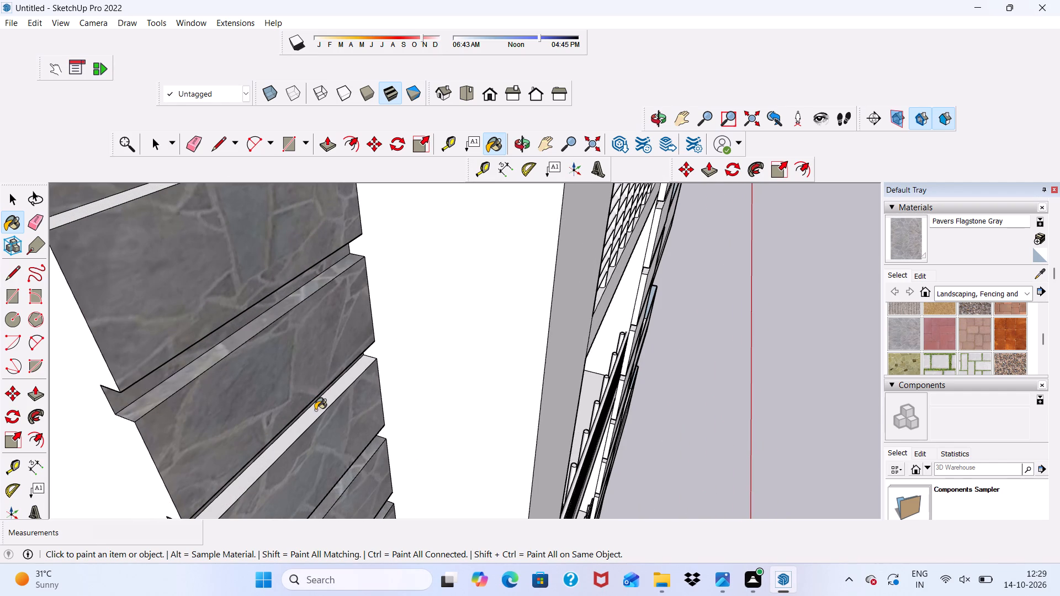
click(315, 410)
Paint the remaining white top ledges in the upper part of the outer-edge column with Pavers Flagstone Gray.
scroll(315, 404, down, 13)
scroll(270, 265, up, 11)
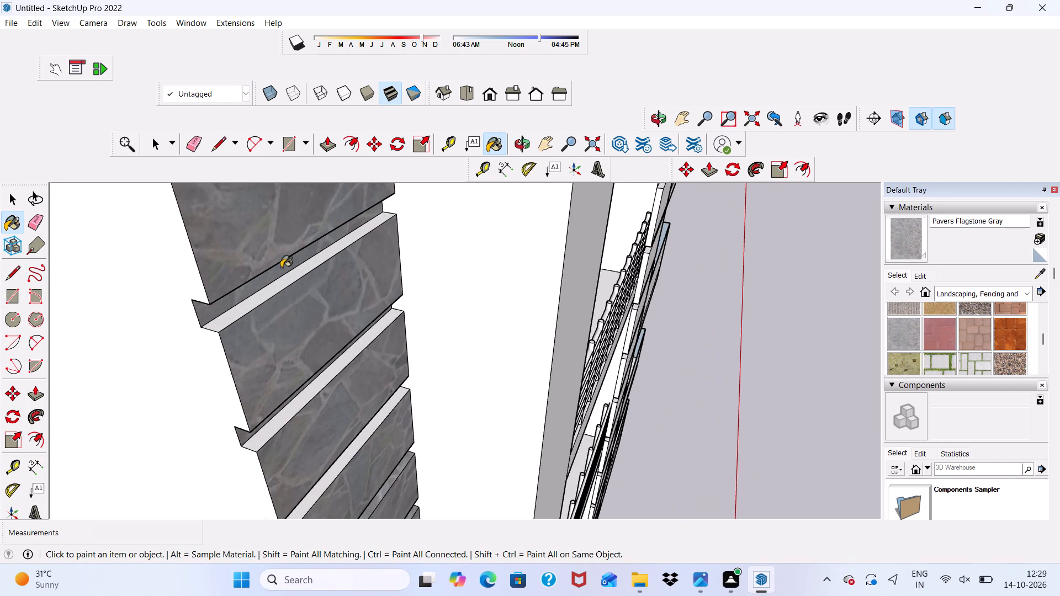
click(282, 279)
click(343, 366)
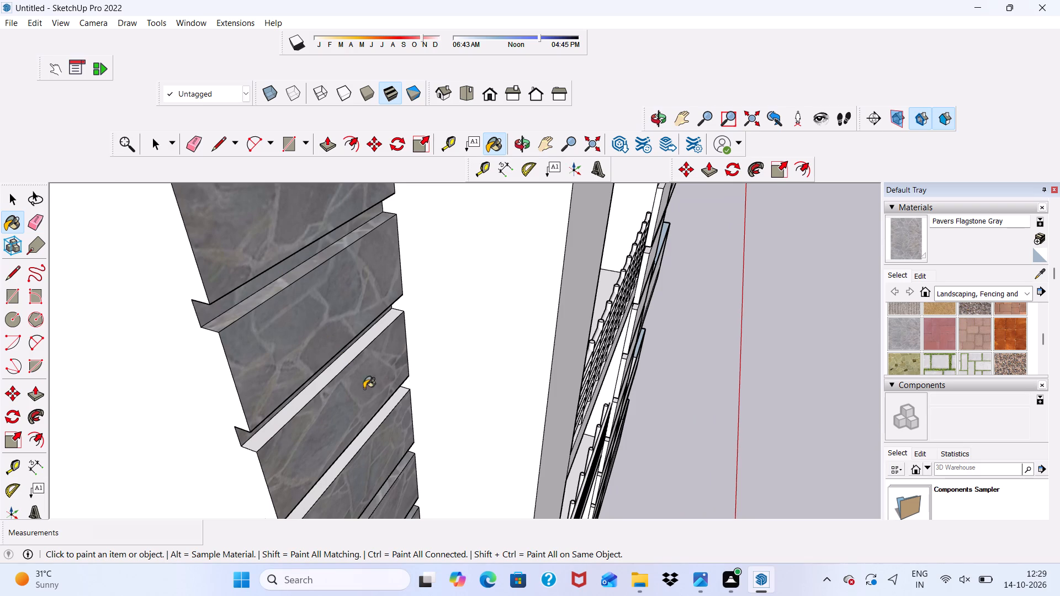
scroll(370, 400, down, 1)
click(378, 418)
scroll(329, 301, down, 6)
scroll(394, 318, down, 3)
Paint the white undersides of the lowest panels on the outer-edge column, seen from below, with Pavers Flagstone Gray.
middle_drag(394, 318, 332, 181)
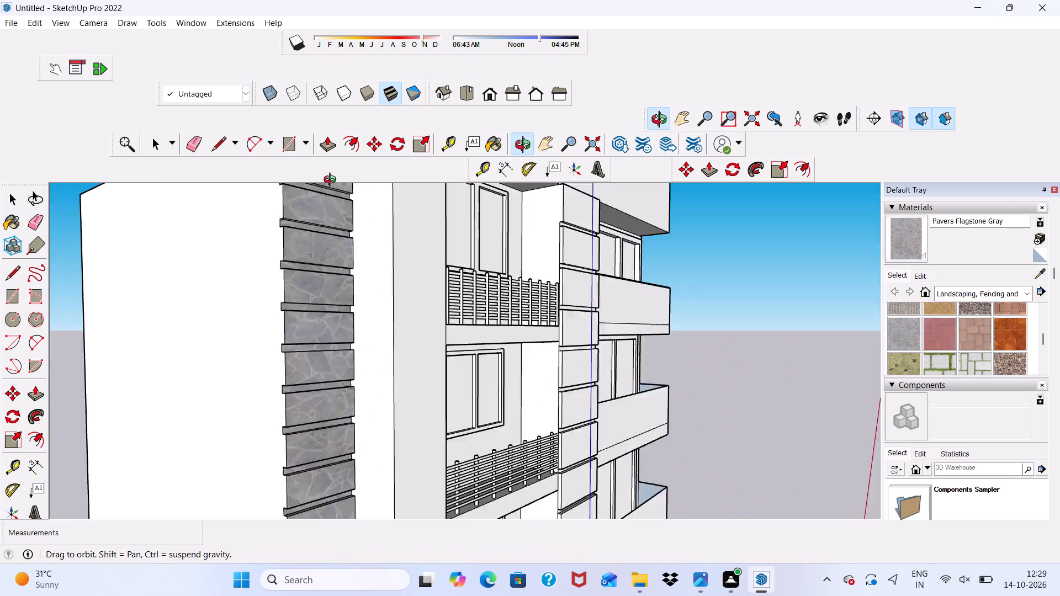
middle_drag(332, 181, 301, 68)
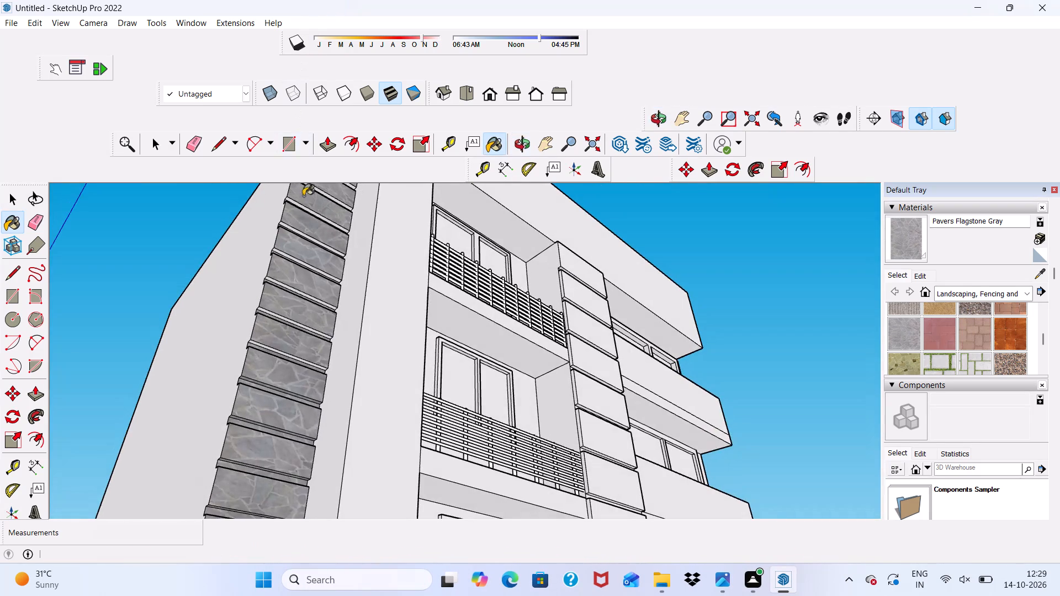
scroll(288, 274, down, 5)
middle_drag(301, 372, 287, 304)
middle_drag(288, 297, 323, 221)
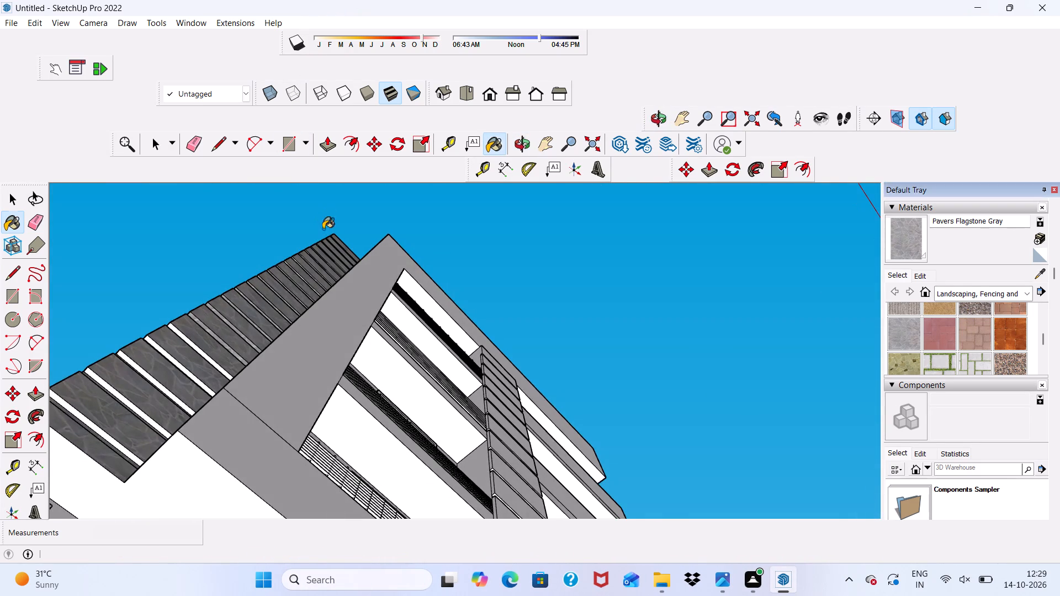
scroll(150, 434, up, 6)
click(102, 461)
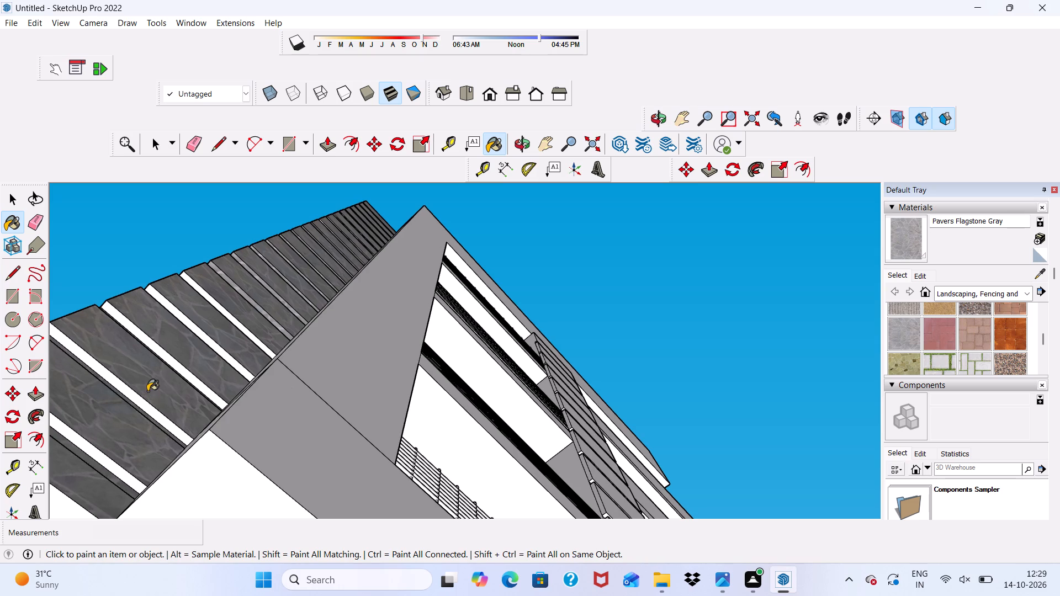
click(140, 401)
click(182, 372)
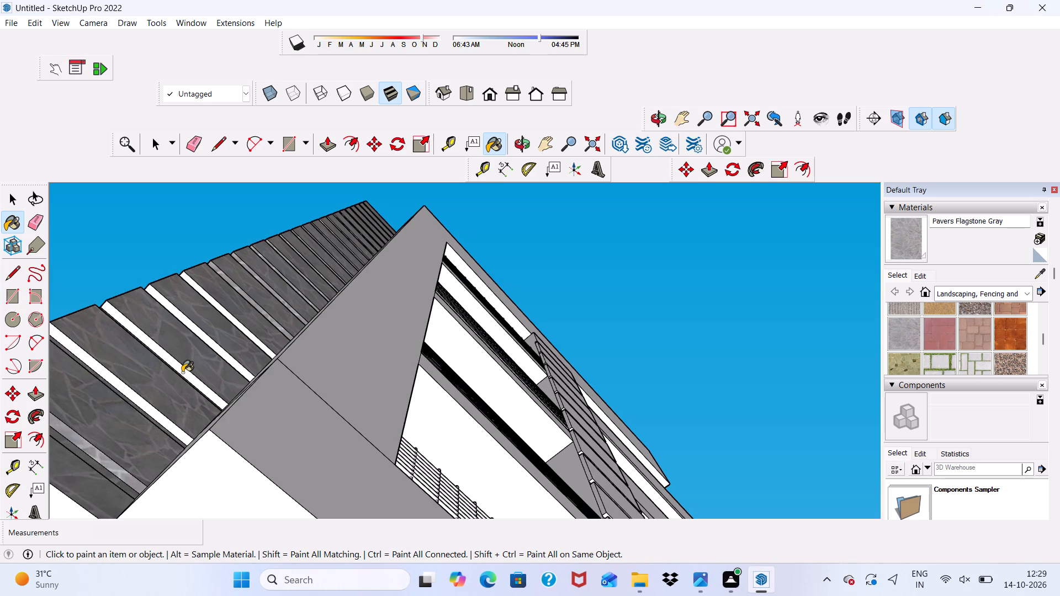
click(224, 355)
click(239, 325)
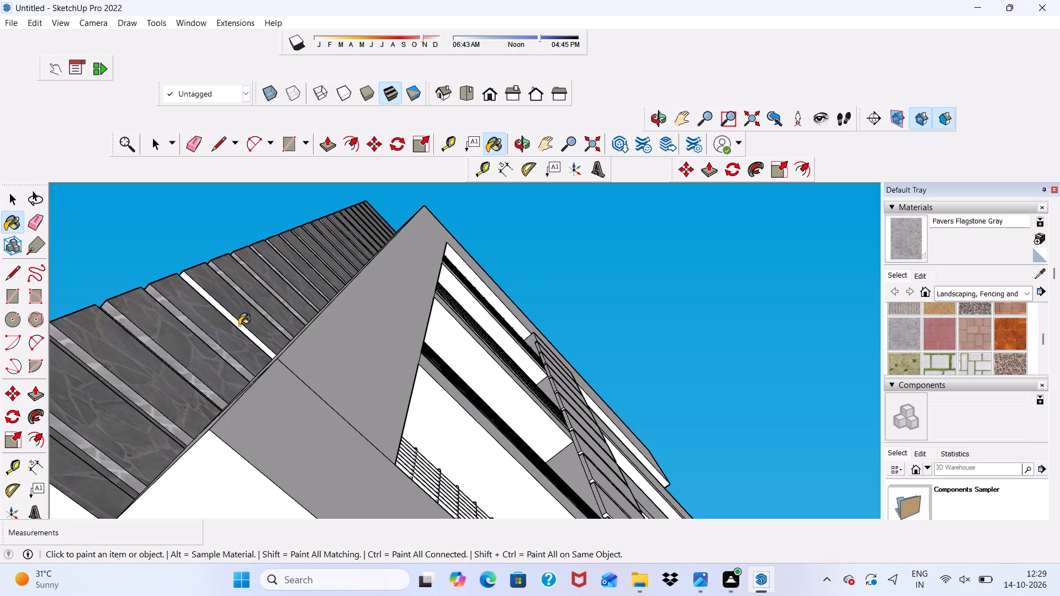
Paint the next four white panel undersides further up the outer-edge column with Pavers Flagstone Gray.
scroll(232, 312, down, 5)
scroll(306, 225, up, 16)
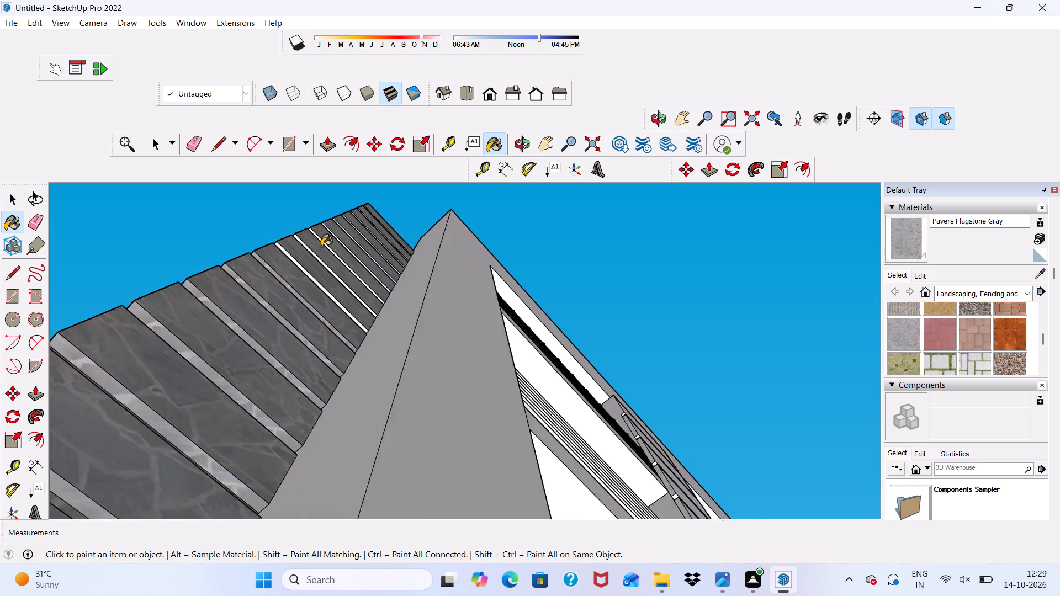
scroll(321, 246, up, 3)
scroll(281, 343, up, 6)
click(319, 291)
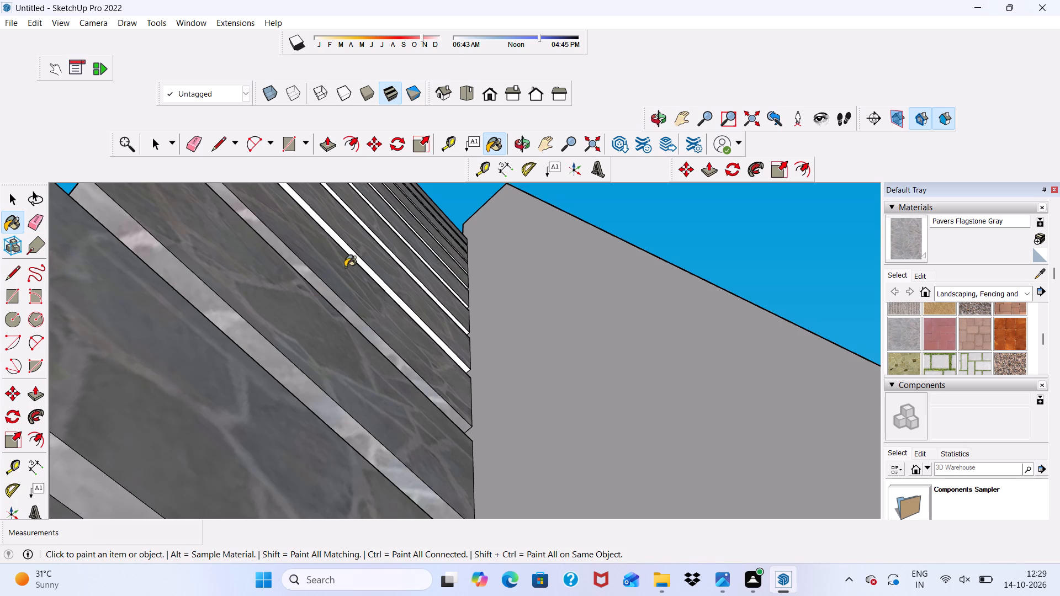
click(348, 257)
scroll(358, 249, down, 1)
scroll(357, 258, up, 10)
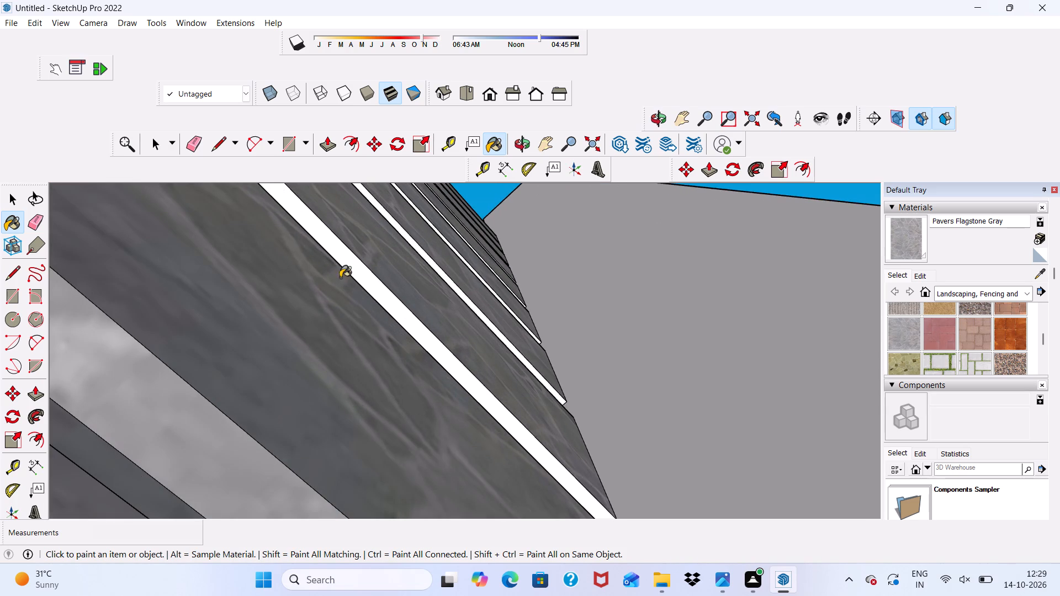
click(355, 273)
click(411, 242)
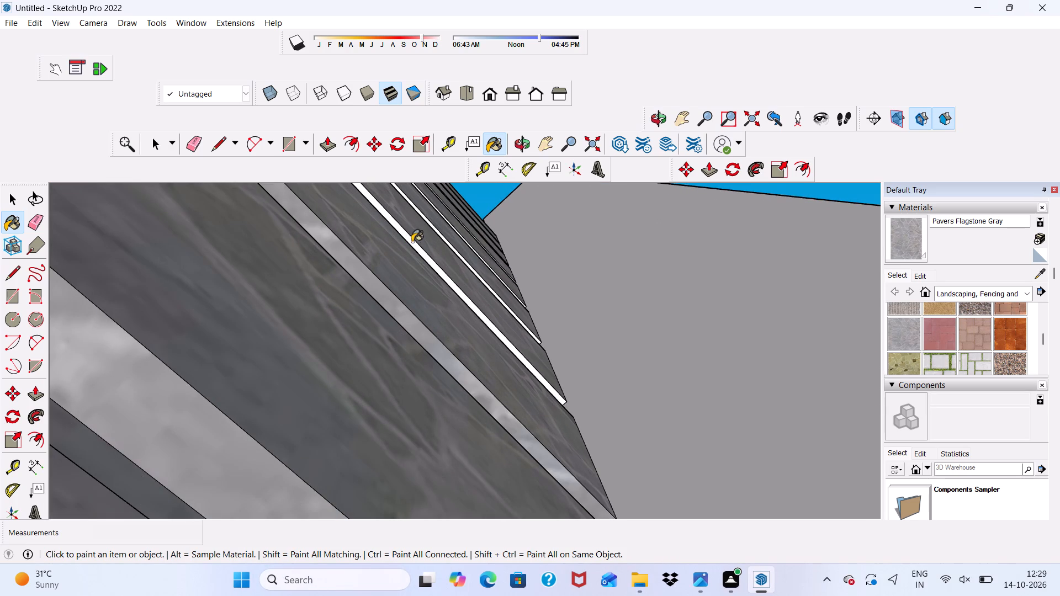
Paint the following white panel undersides in the upper half of the outer-edge column with Pavers Flagstone Gray.
scroll(402, 254, down, 11)
scroll(436, 247, up, 10)
scroll(388, 310, up, 2)
click(388, 310)
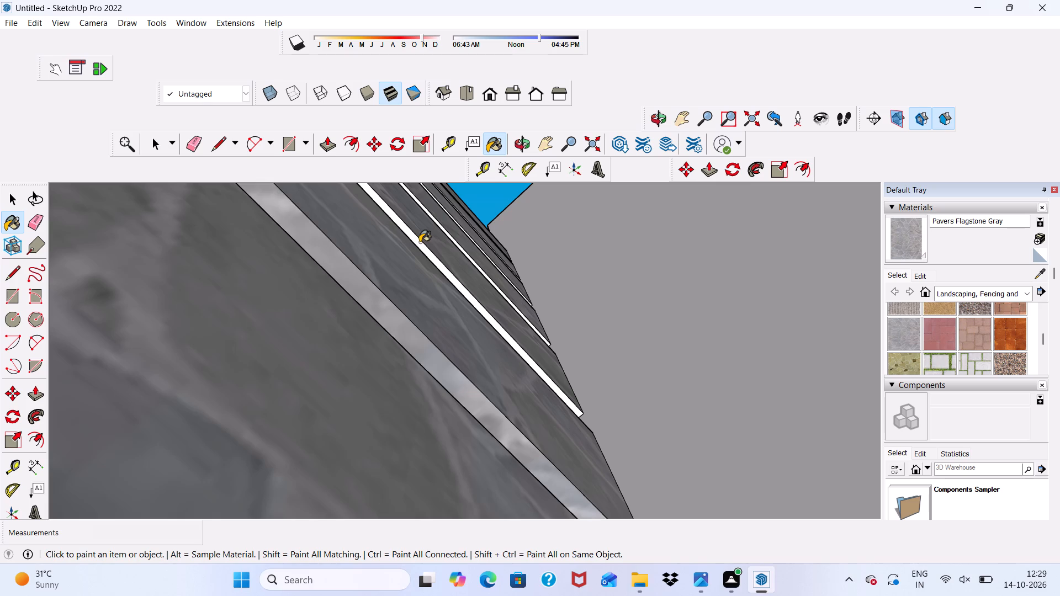
click(420, 242)
scroll(438, 216, up, 8)
click(428, 220)
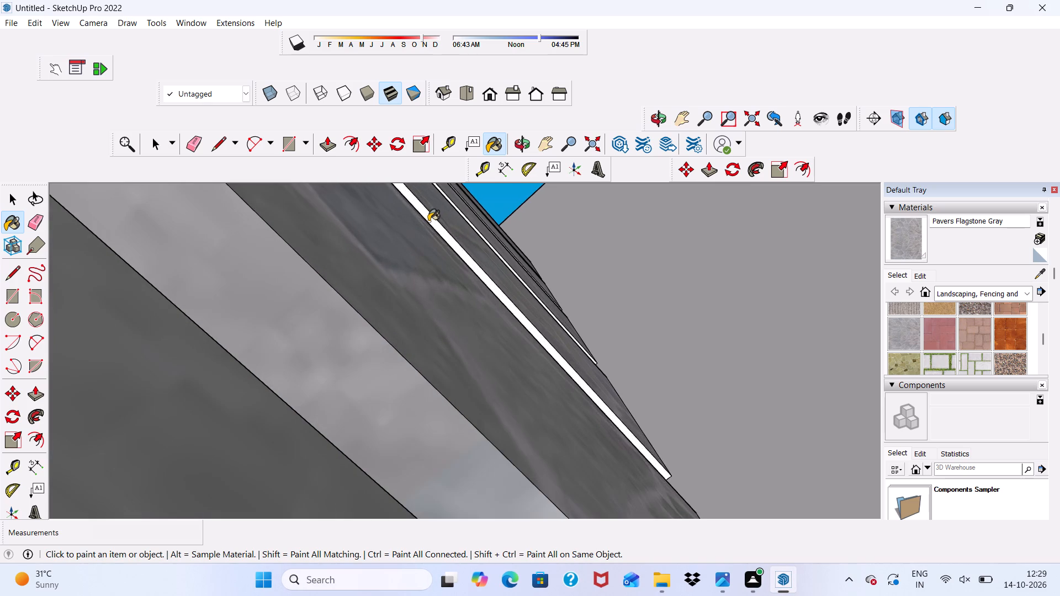
click(456, 215)
Paint the last white panel undersides near the top of the outer-edge column with Pavers Flagstone Gray.
scroll(469, 211, up, 6)
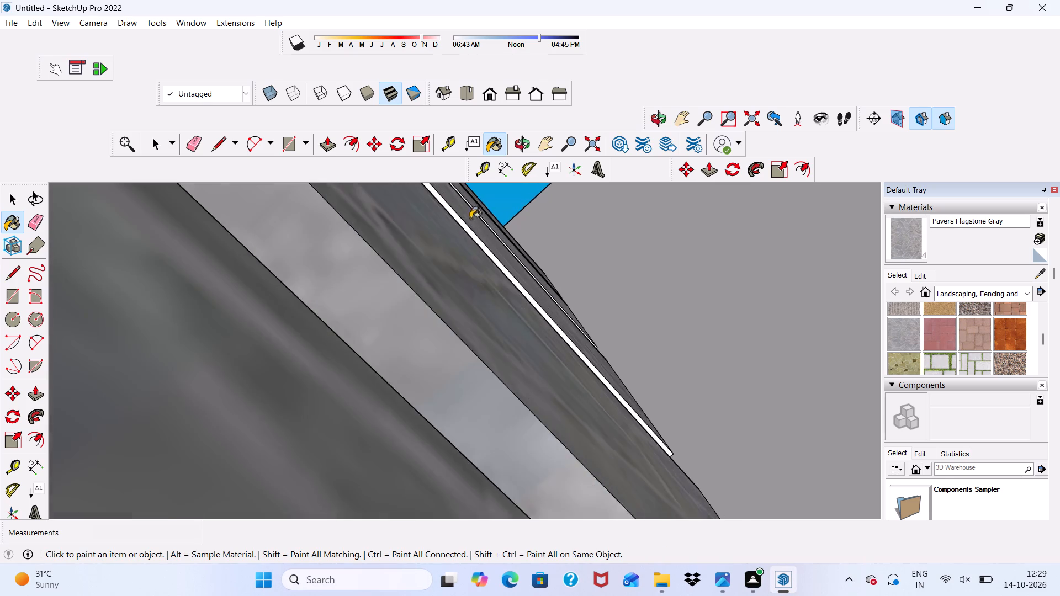
scroll(470, 219, up, 4)
click(469, 223)
click(464, 229)
scroll(460, 251, down, 13)
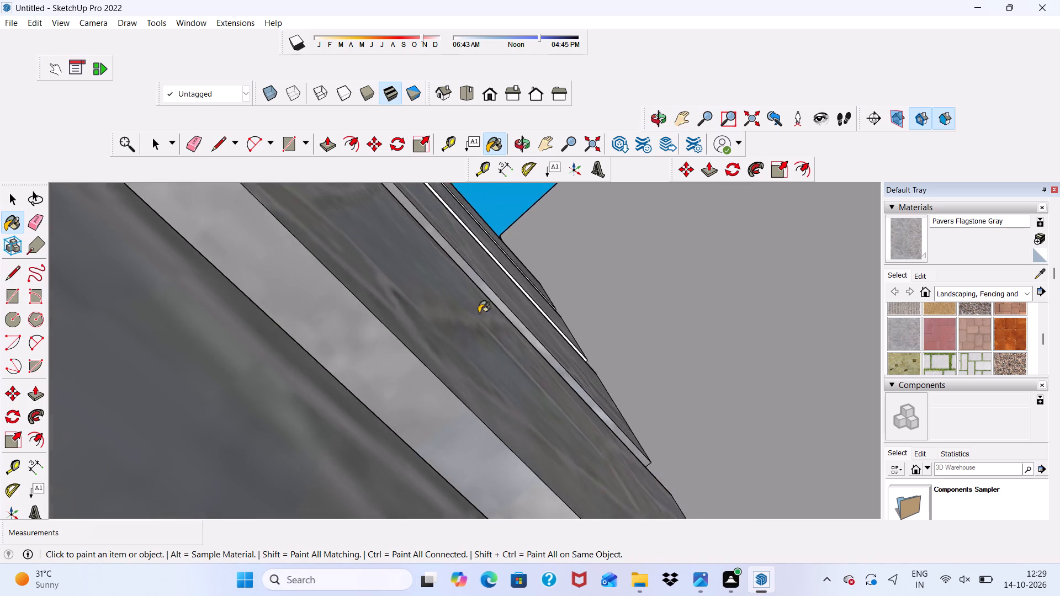
scroll(502, 220, up, 7)
scroll(464, 235, down, 6)
click(459, 296)
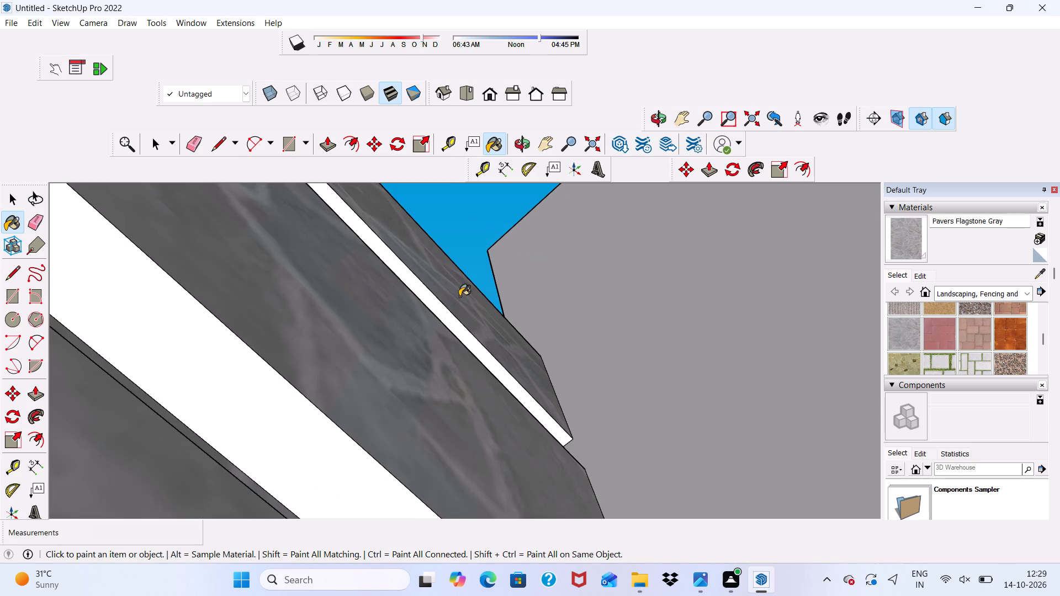
click(423, 376)
scroll(397, 347, down, 15)
middle_drag(494, 320, 499, 331)
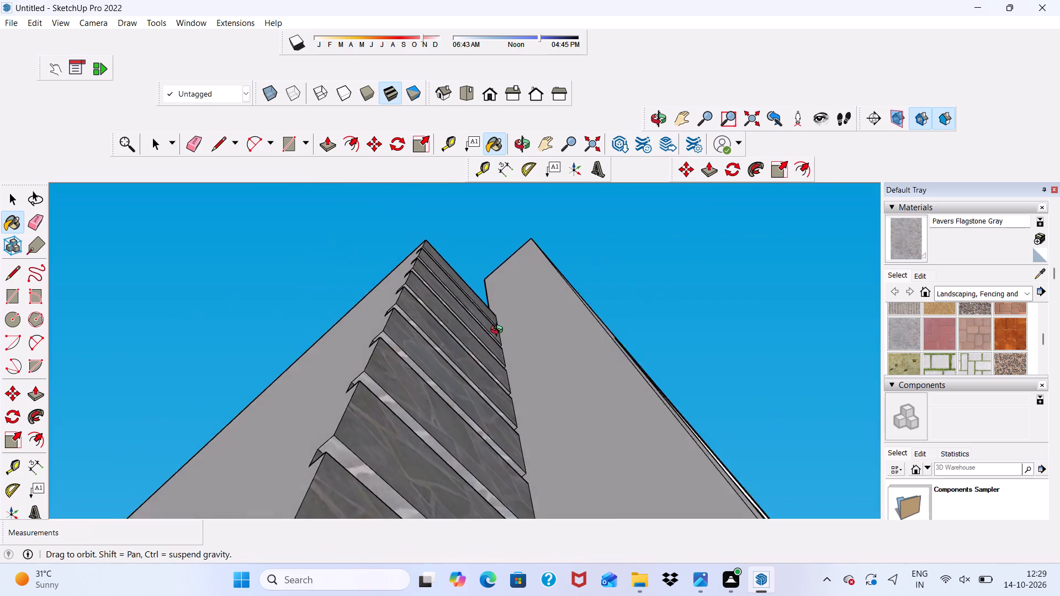
middle_drag(499, 331, 296, 520)
scroll(602, 339, down, 15)
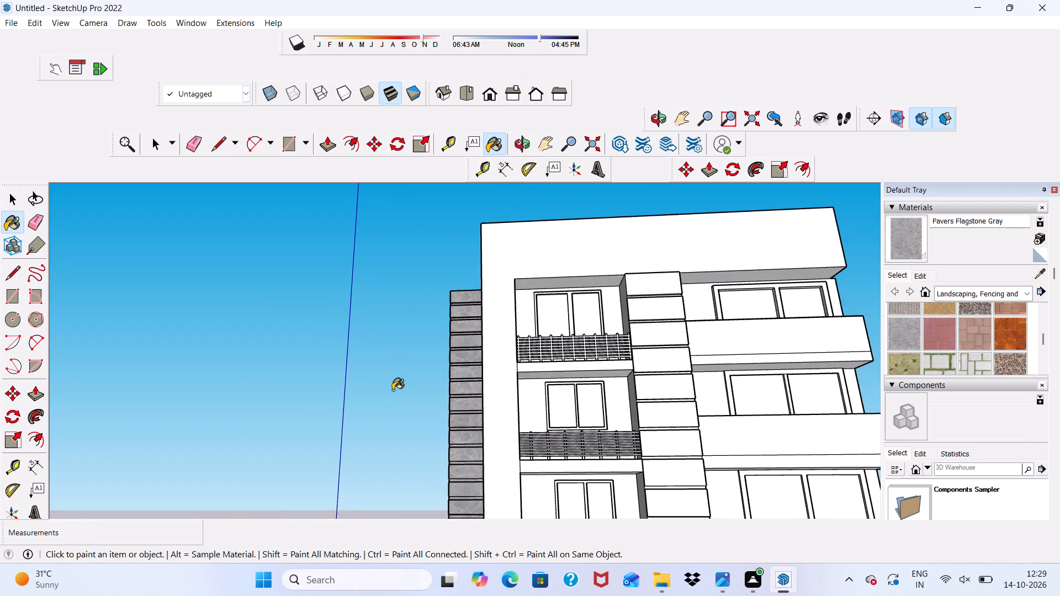
Paint the front faces of the top six panels on the column between the balconies with Pavers Flagstone Gray.
scroll(393, 390, down, 6)
scroll(598, 314, up, 11)
click(601, 296)
scroll(609, 339, up, 2)
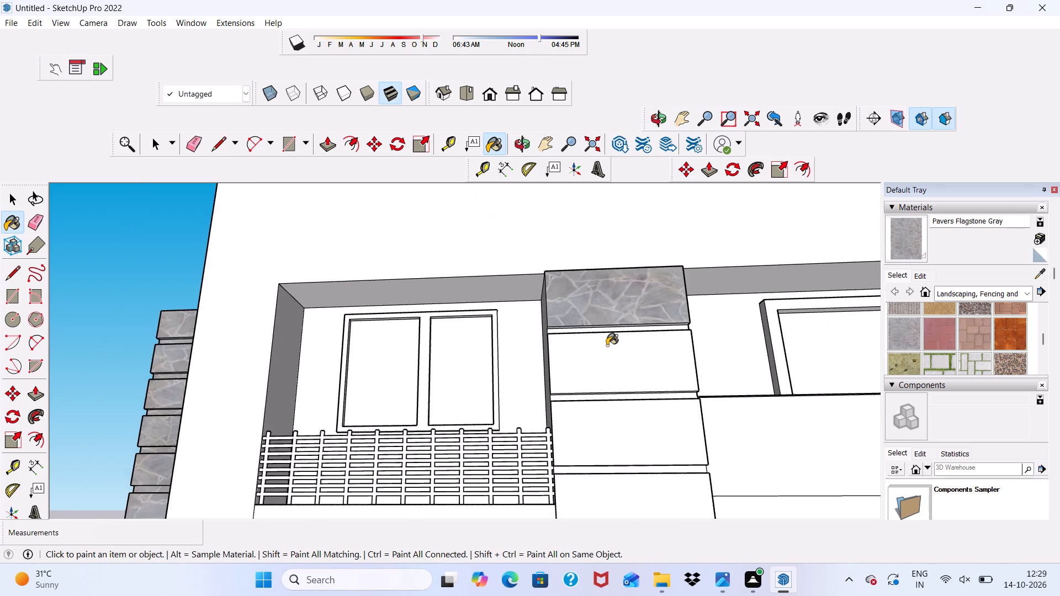
click(607, 345)
click(605, 419)
scroll(509, 285, down, 13)
scroll(591, 352, up, 5)
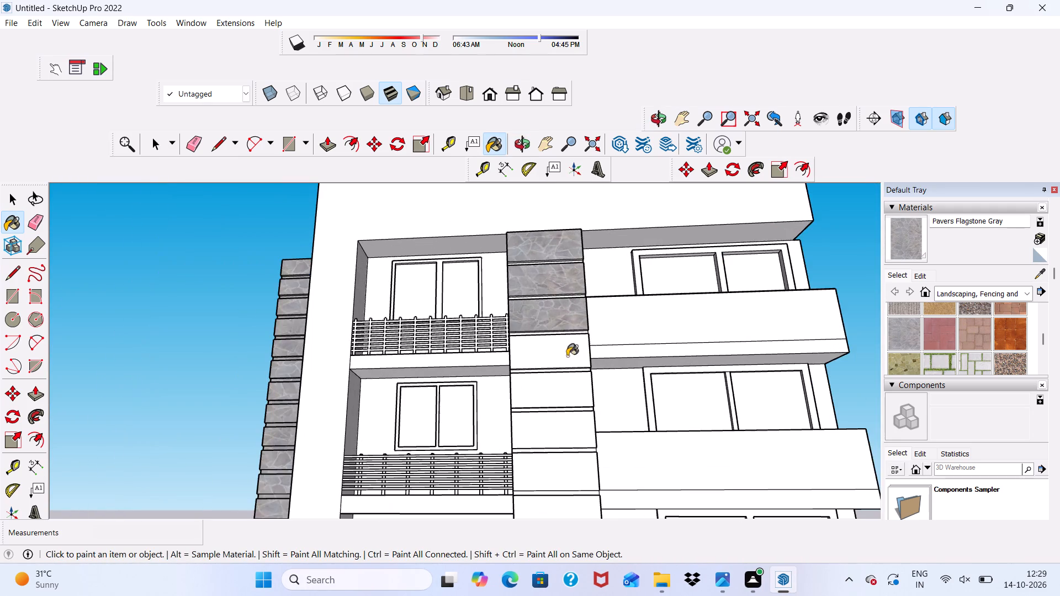
scroll(567, 356, up, 3)
click(559, 343)
click(542, 392)
scroll(485, 353, down, 5)
middle_drag(483, 353, 644, 350)
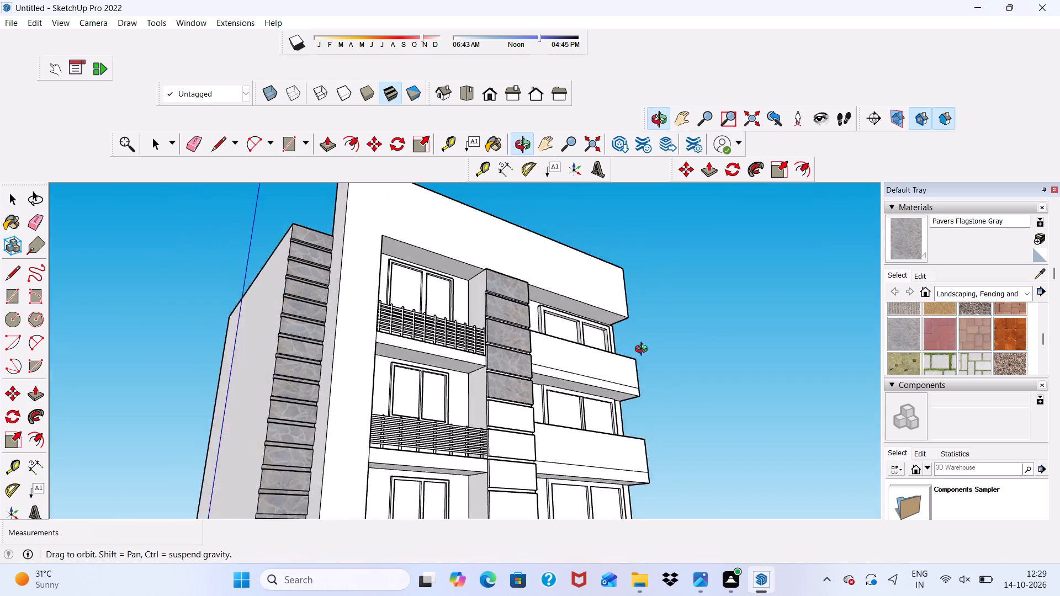
middle_drag(644, 350, 504, 393)
scroll(504, 393, up, 1)
click(508, 400)
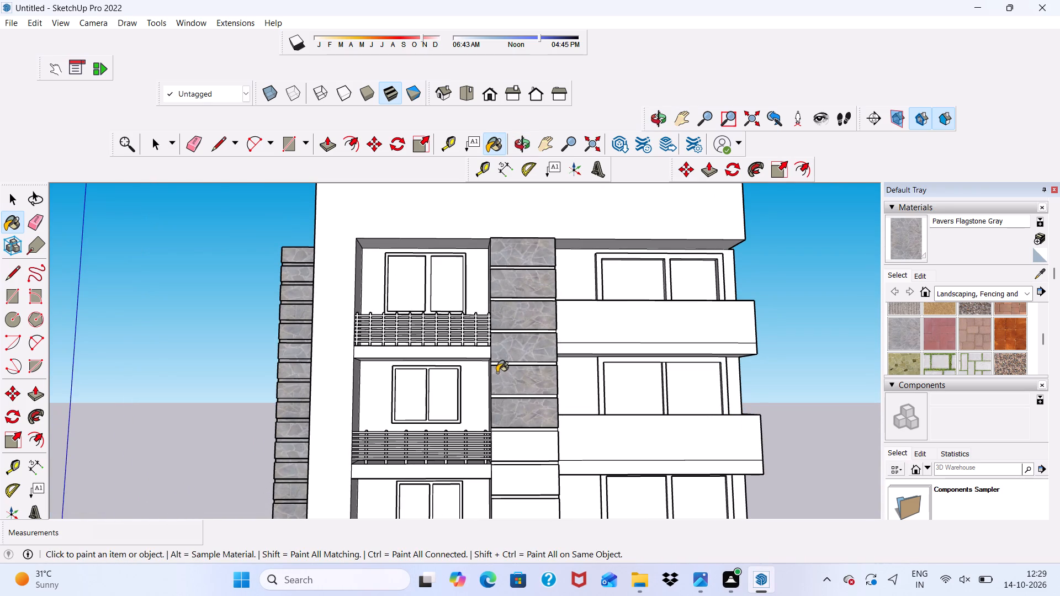
Paint the remaining white front panels on the lower part of the middle column with Pavers Flagstone Gray.
scroll(490, 349, down, 7)
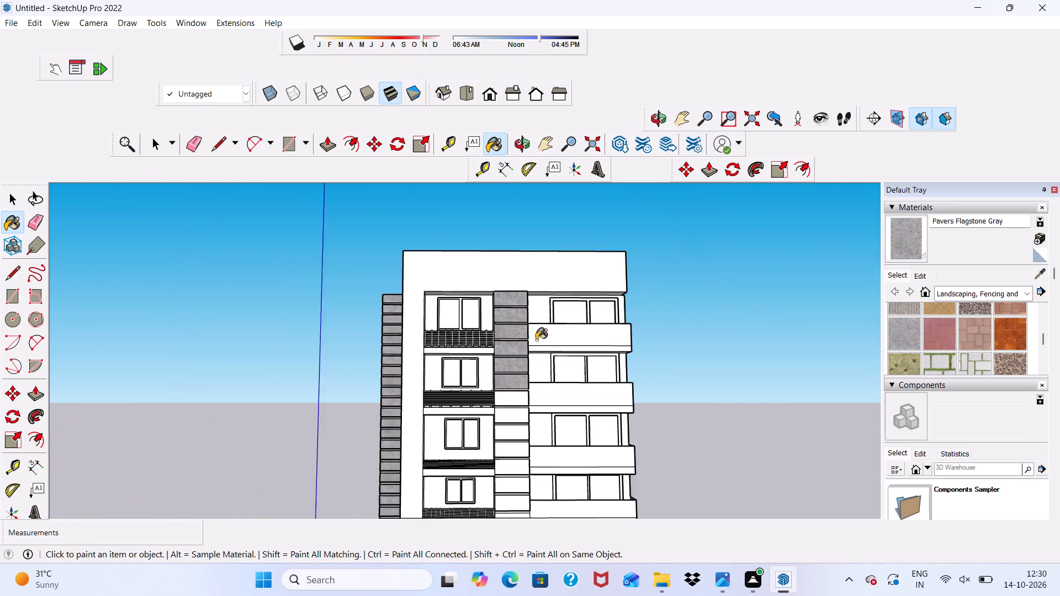
scroll(546, 335, up, 1)
scroll(547, 298, down, 5)
scroll(538, 392, up, 6)
click(508, 495)
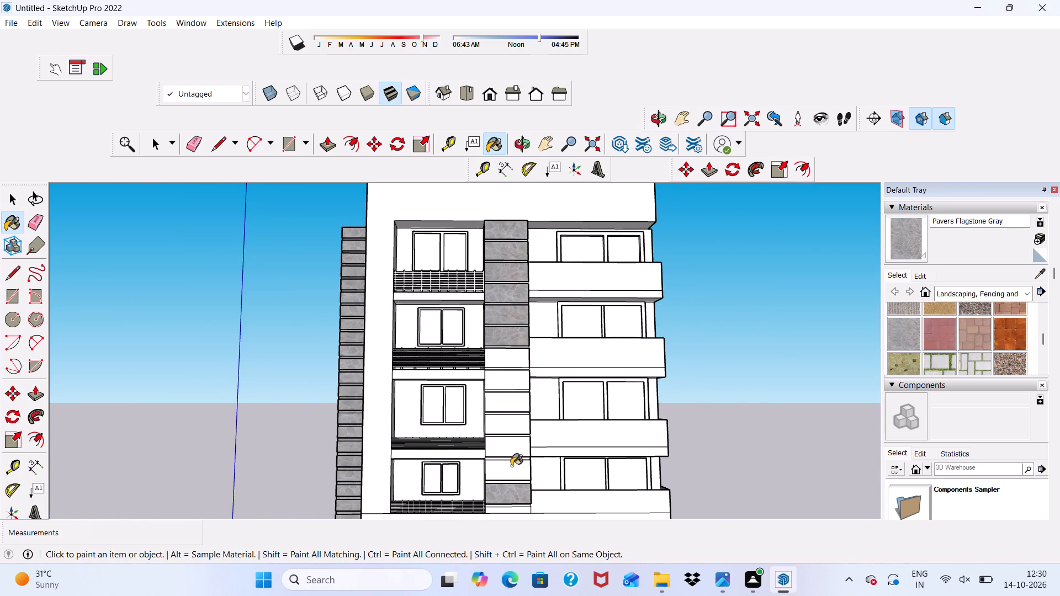
click(512, 465)
click(511, 450)
click(517, 429)
click(515, 402)
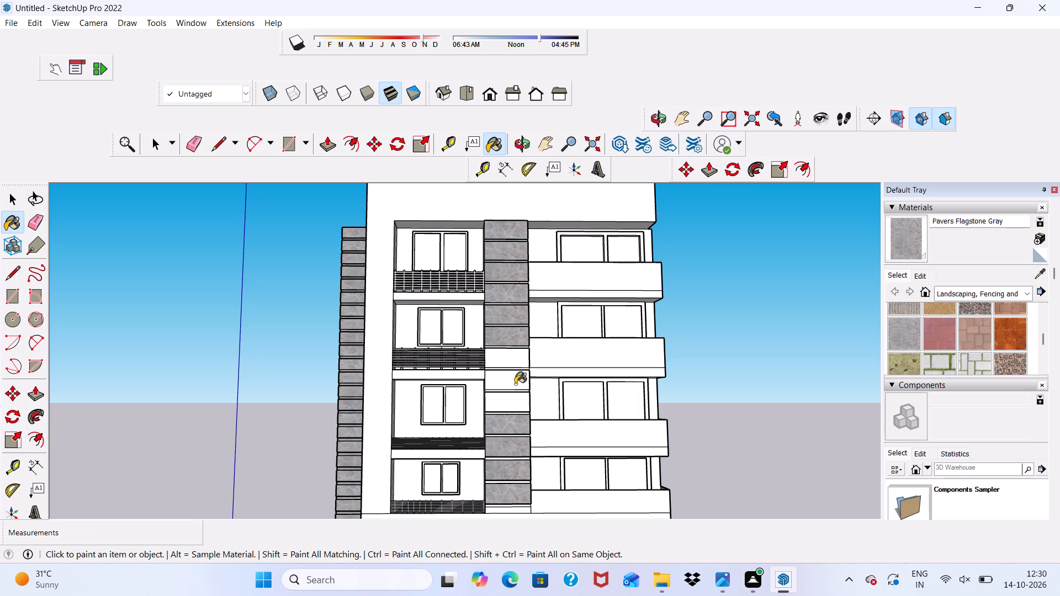
click(515, 376)
click(513, 363)
scroll(529, 366, up, 5)
scroll(518, 333, down, 10)
scroll(508, 462, up, 2)
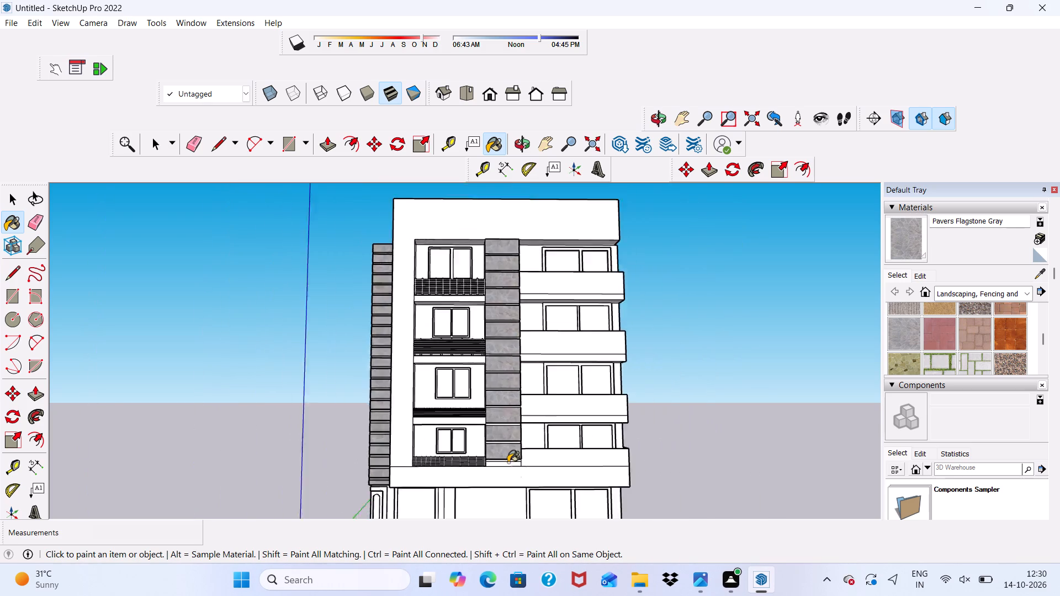
scroll(508, 462, up, 4)
scroll(507, 459, down, 1)
scroll(507, 459, up, 5)
click(507, 459)
click(506, 467)
Paint the white undersides of the lowest four panels on the middle column, seen from below, with Pavers Flagstone Gray.
scroll(500, 437, up, 11)
scroll(500, 437, down, 2)
middle_drag(504, 482, 476, 450)
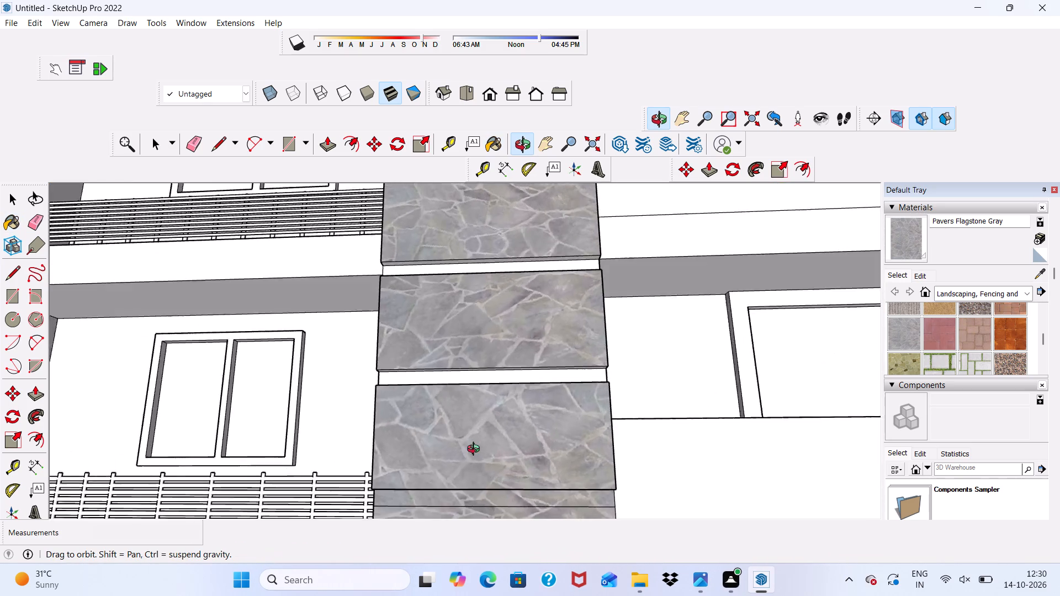
middle_drag(476, 450, 431, 318)
scroll(456, 453, up, 7)
scroll(467, 428, down, 14)
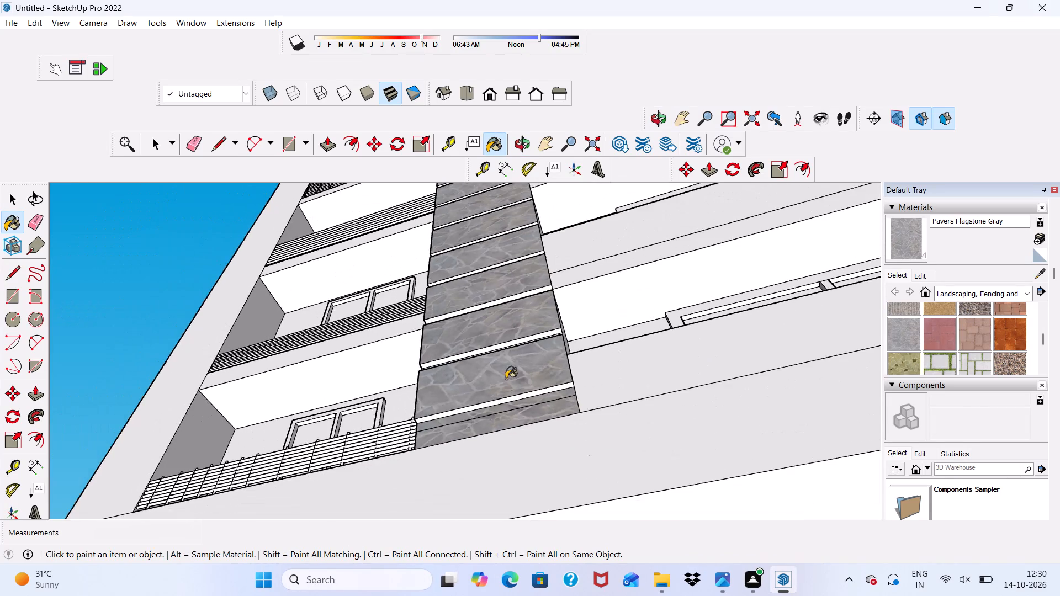
scroll(503, 381, down, 5)
middle_drag(503, 396, 508, 386)
scroll(506, 386, up, 12)
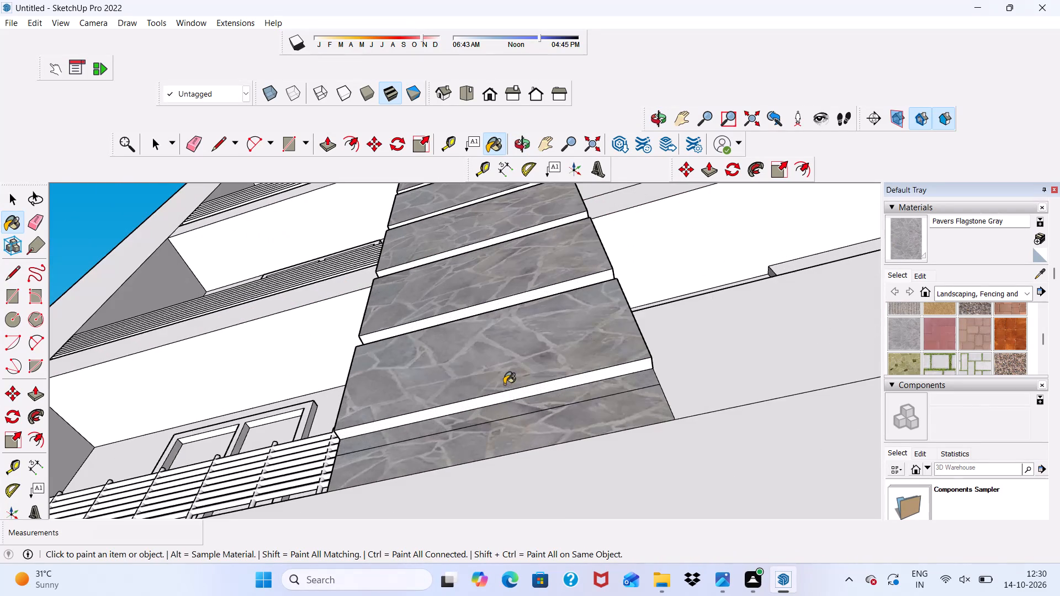
click(489, 399)
click(476, 305)
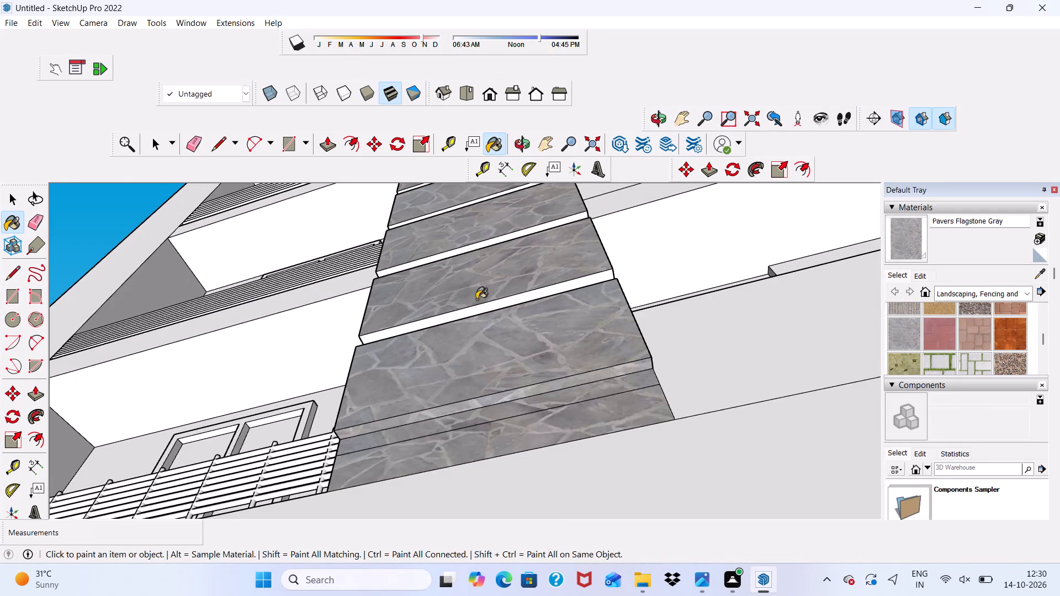
scroll(475, 254, up, 4)
click(474, 241)
scroll(474, 309, up, 1)
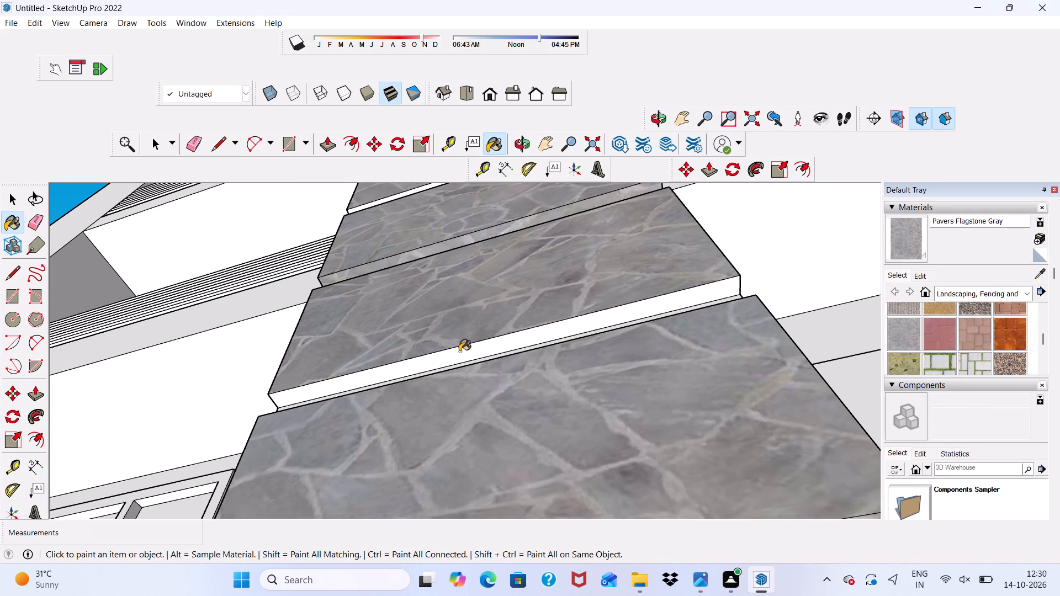
click(463, 358)
Paint the next white panel undersides further up the middle column with Pavers Flagstone Gray.
scroll(467, 354, down, 6)
scroll(486, 219, up, 11)
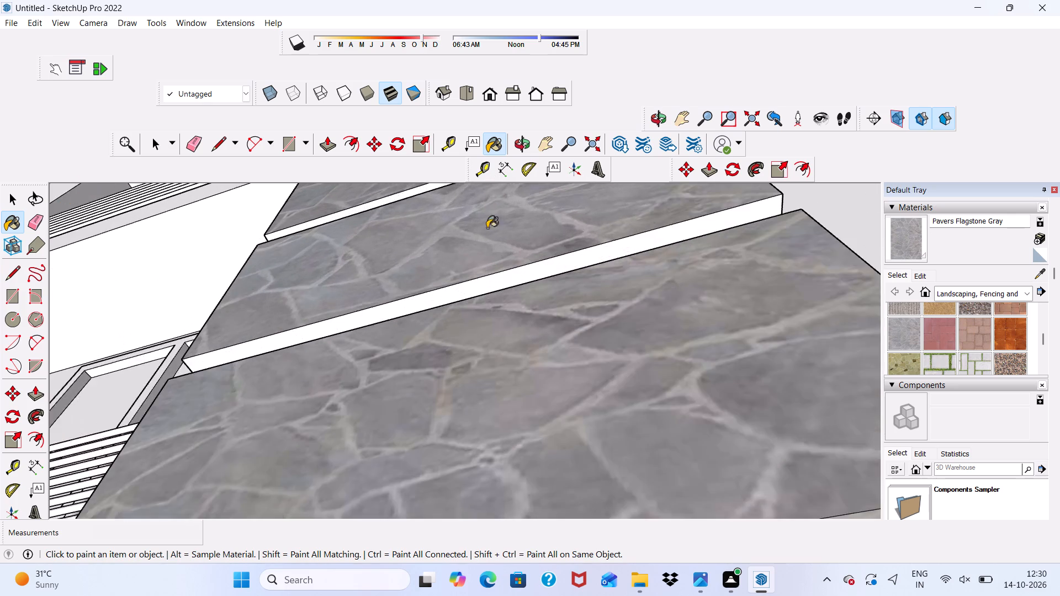
scroll(487, 228, up, 4)
click(462, 308)
scroll(455, 310, down, 18)
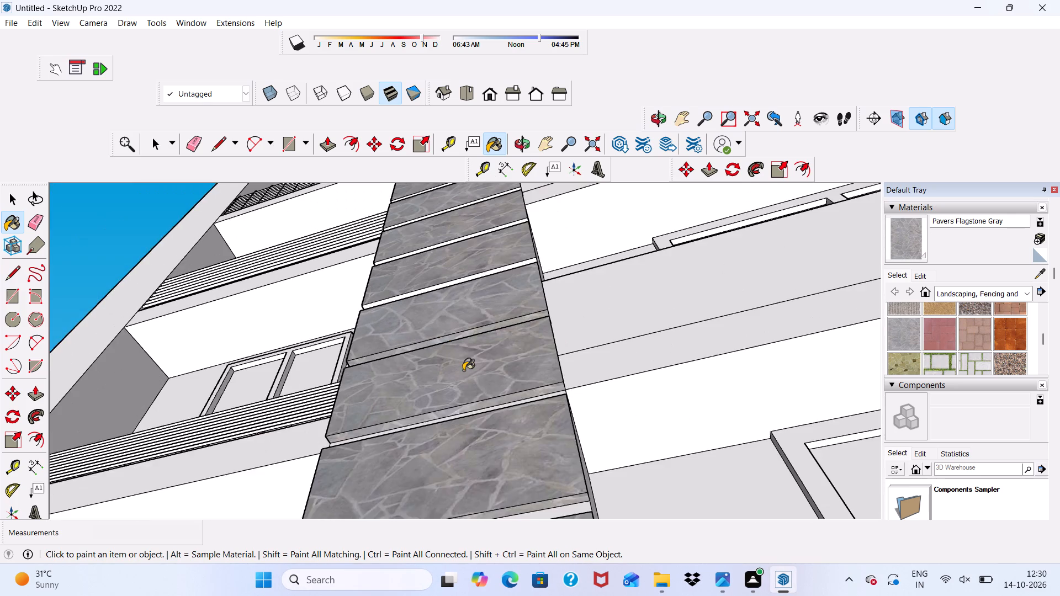
scroll(459, 279, up, 10)
click(458, 289)
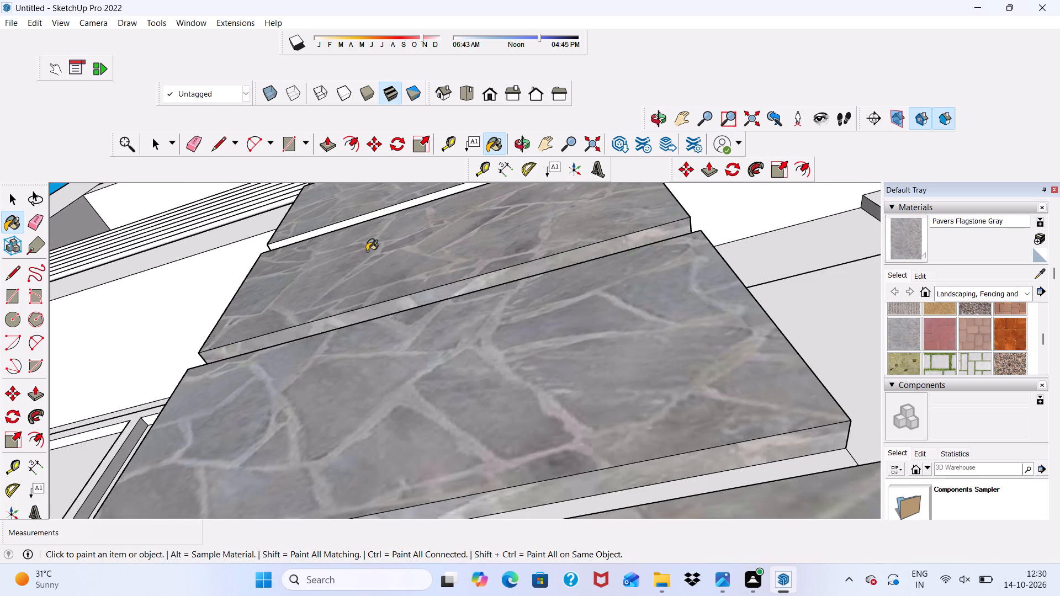
scroll(365, 247, up, 1)
click(361, 215)
scroll(361, 292, down, 19)
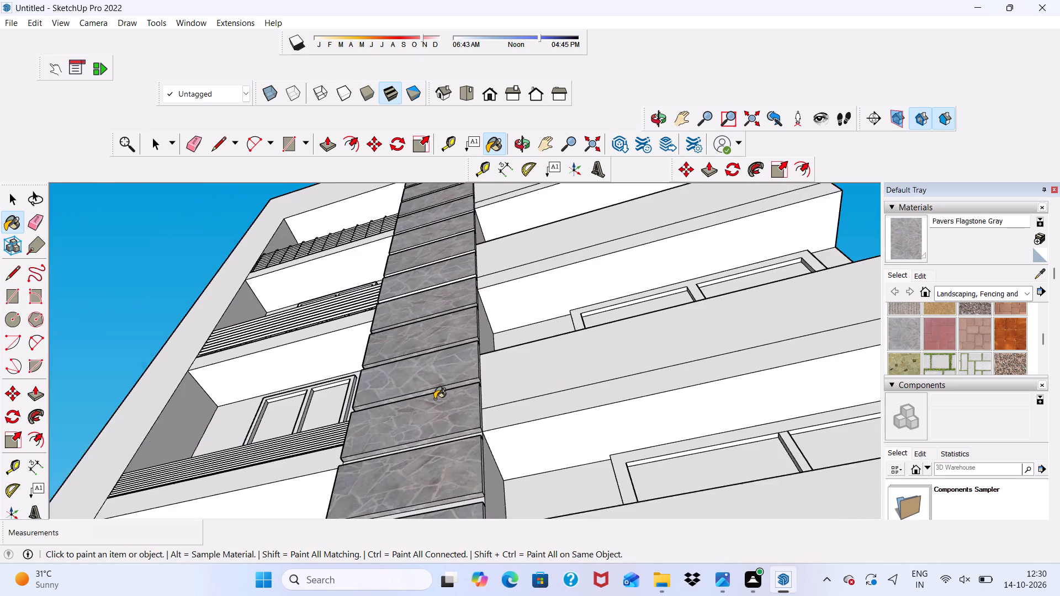
scroll(439, 485, up, 12)
click(449, 500)
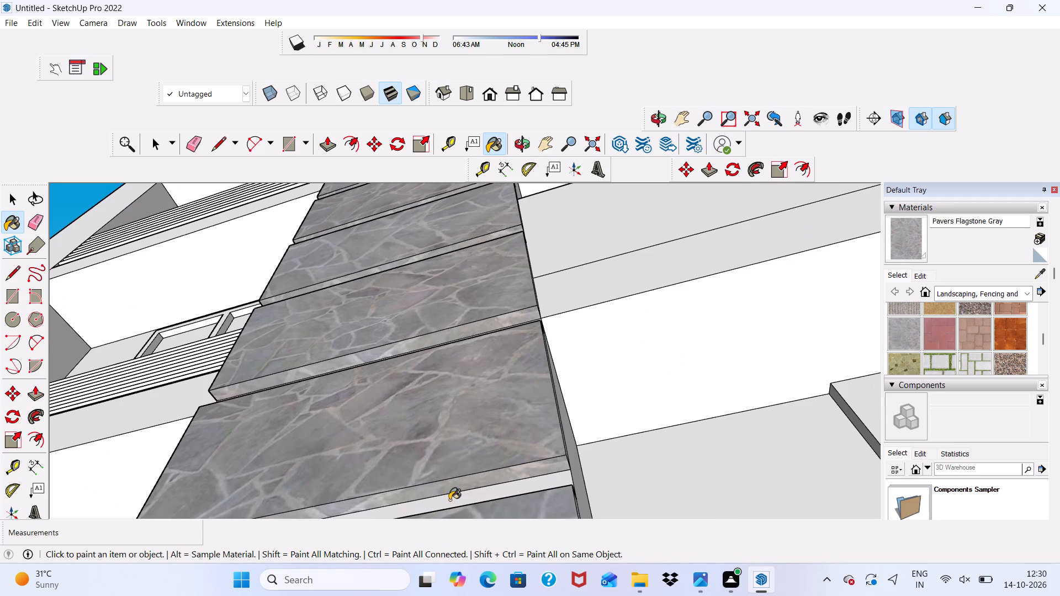
Paint the following white panel undersides in the upper half of the middle column with Pavers Flagstone Gray.
scroll(434, 446, down, 19)
scroll(437, 305, up, 7)
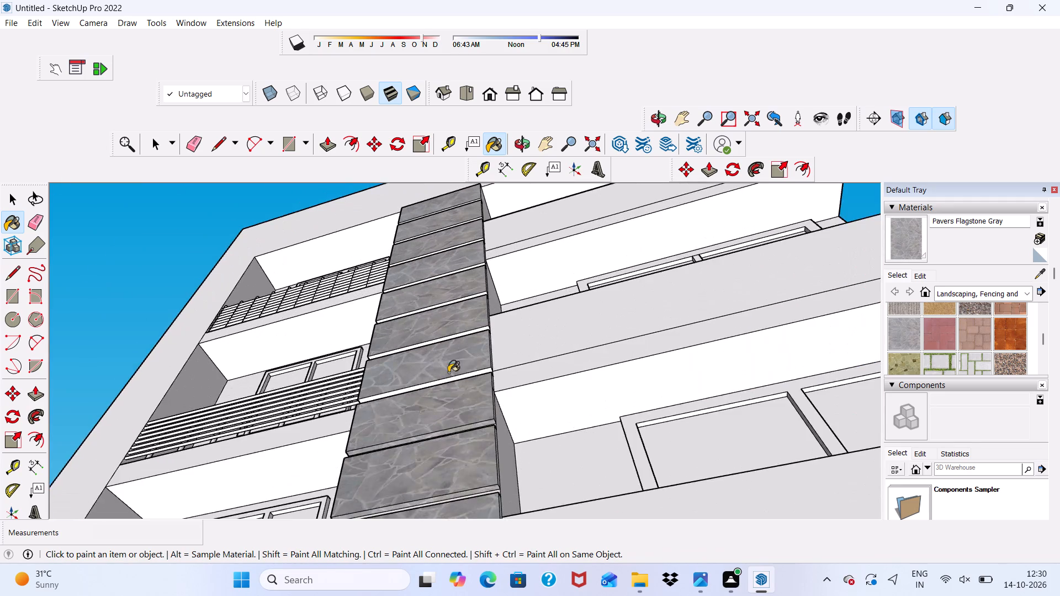
scroll(449, 377, up, 11)
click(447, 384)
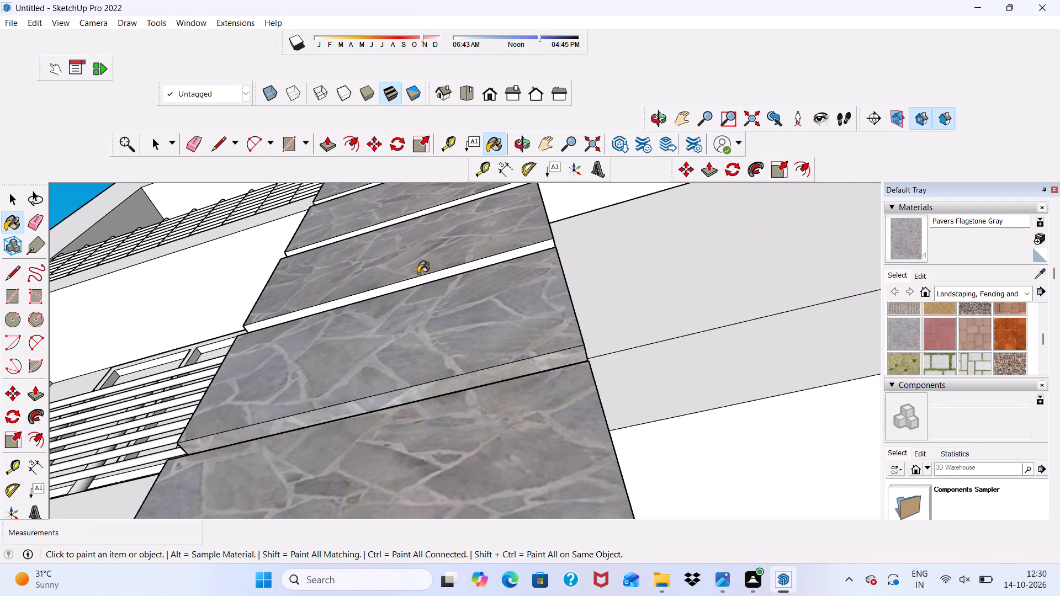
click(418, 280)
scroll(420, 219, up, 1)
click(421, 214)
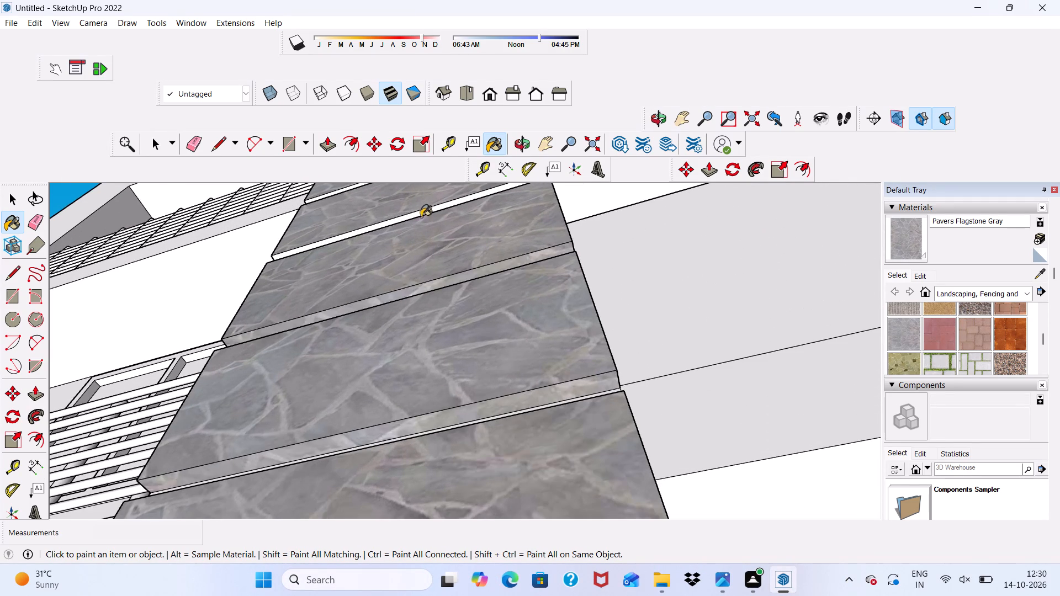
scroll(400, 311, down, 13)
scroll(405, 262, up, 4)
scroll(423, 277, down, 1)
scroll(427, 301, up, 5)
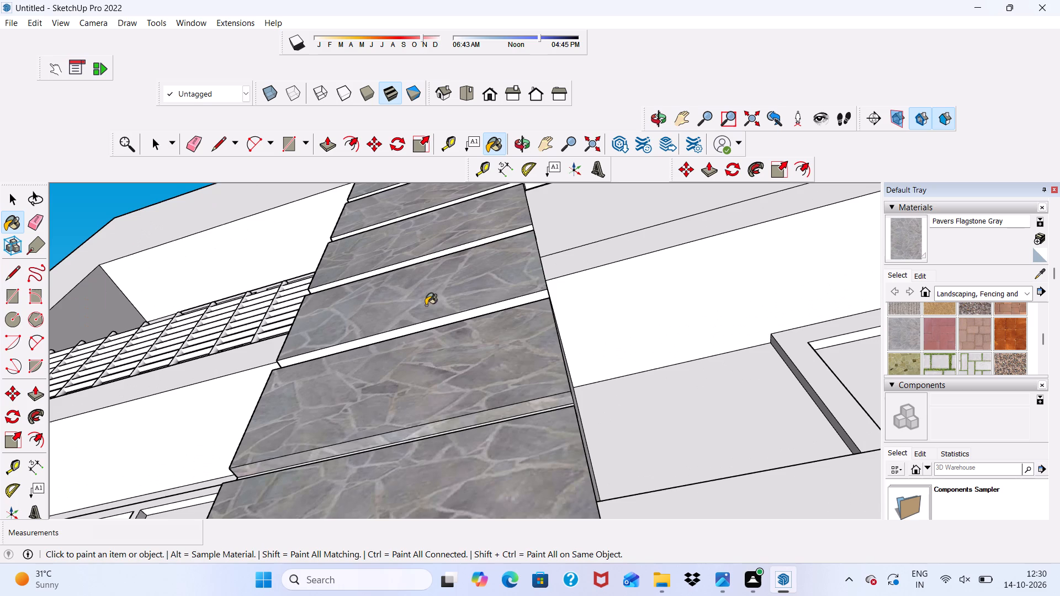
double_click(422, 323)
click(421, 327)
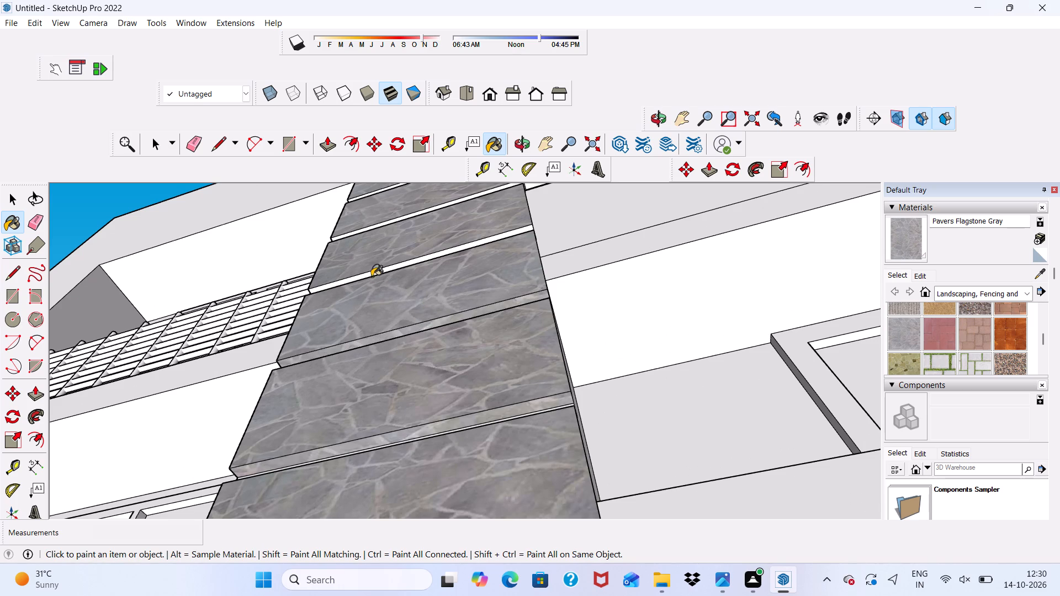
Paint the last white panel undersides near the top of the middle column with Pavers Flagstone Gray.
scroll(372, 275, up, 5)
click(380, 268)
scroll(373, 280, down, 17)
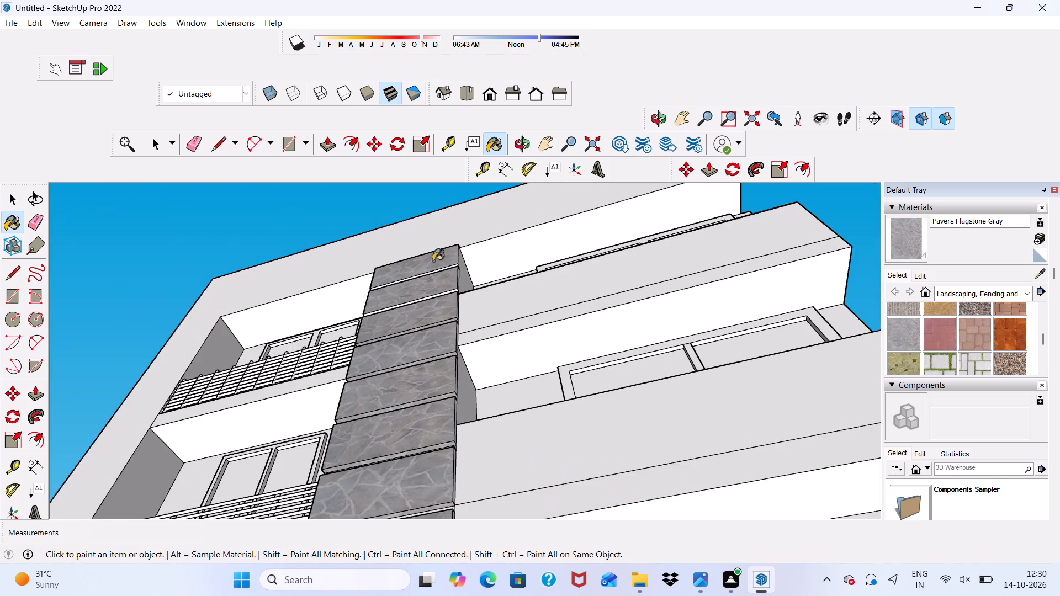
scroll(429, 234, up, 6)
scroll(434, 370, up, 4)
click(425, 331)
scroll(426, 389, up, 3)
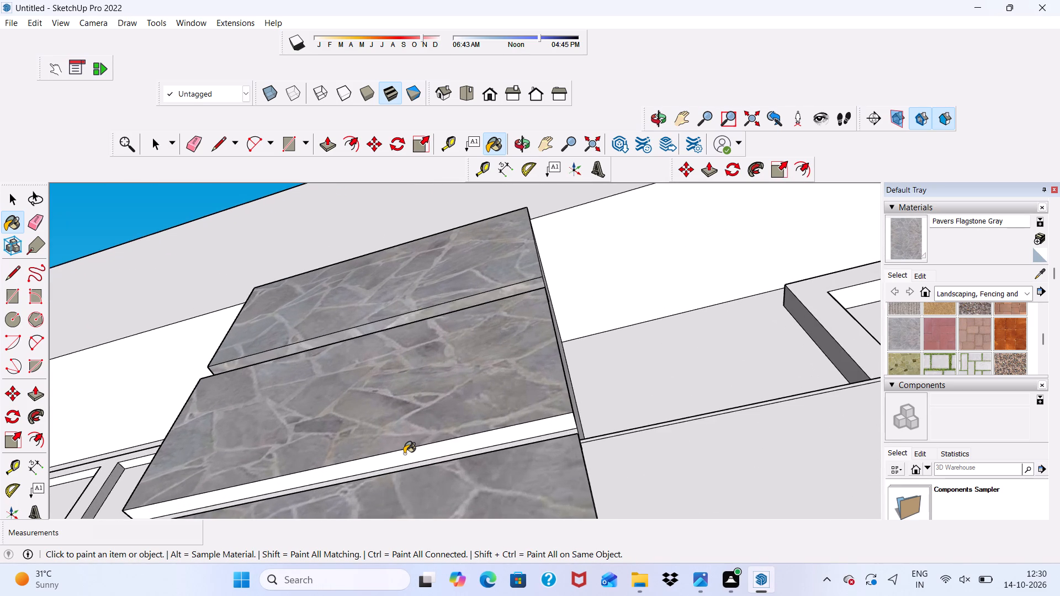
click(404, 454)
Paint the groove and ledge beneath the middle column's top panel with Pavers Flagstone Gray.
scroll(411, 406, down, 11)
middle_drag(457, 349, 520, 595)
scroll(415, 312, up, 5)
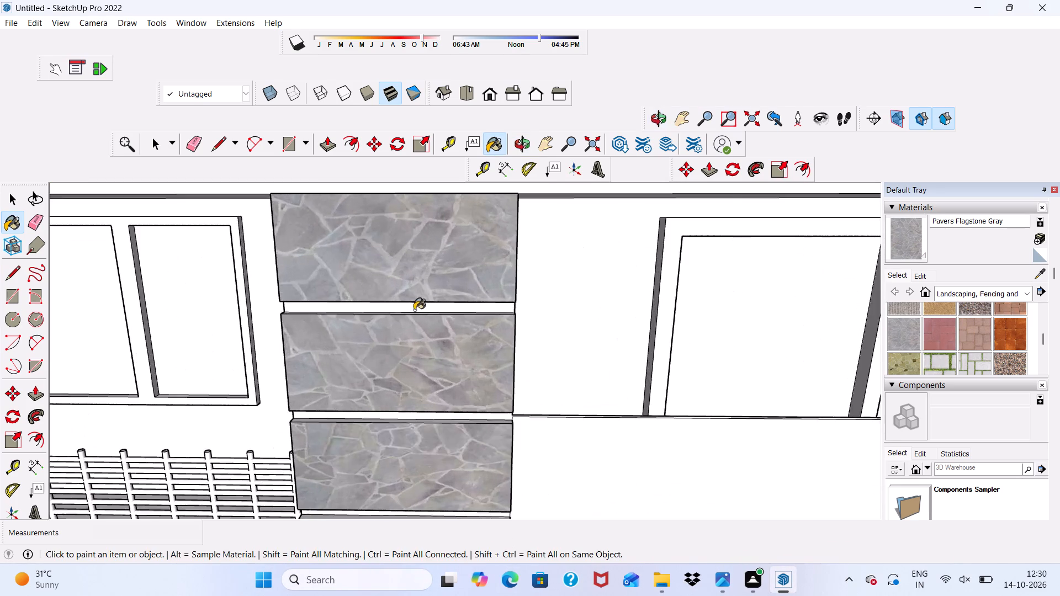
scroll(414, 310, up, 9)
click(413, 297)
scroll(419, 318, up, 6)
click(406, 325)
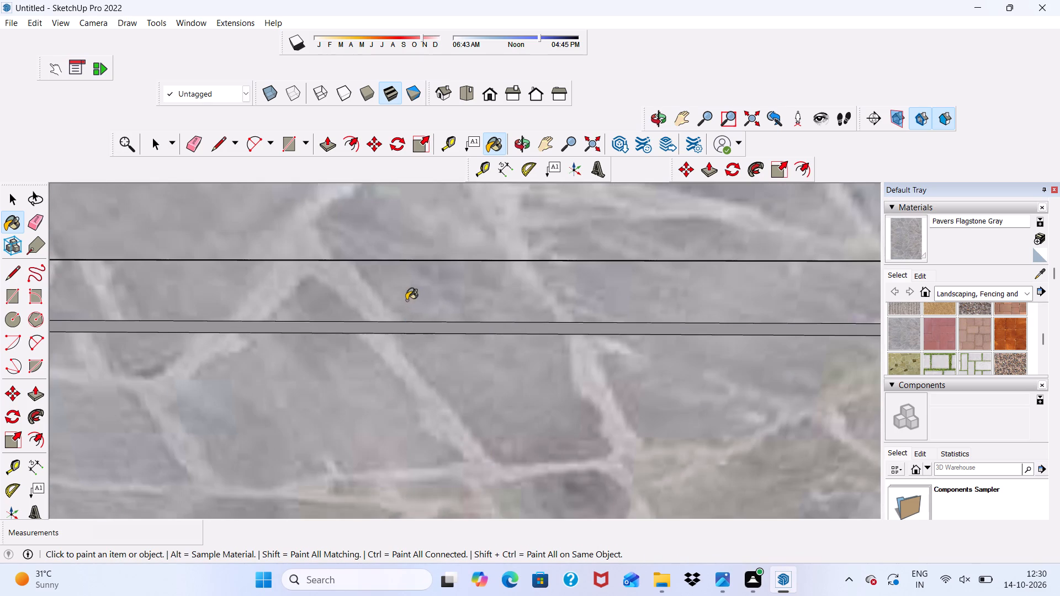
scroll(402, 288, down, 20)
Paint the side face of the middle column's second panel and the groove beneath it with Pavers Flagstone Gray.
middle_drag(458, 446, 288, 413)
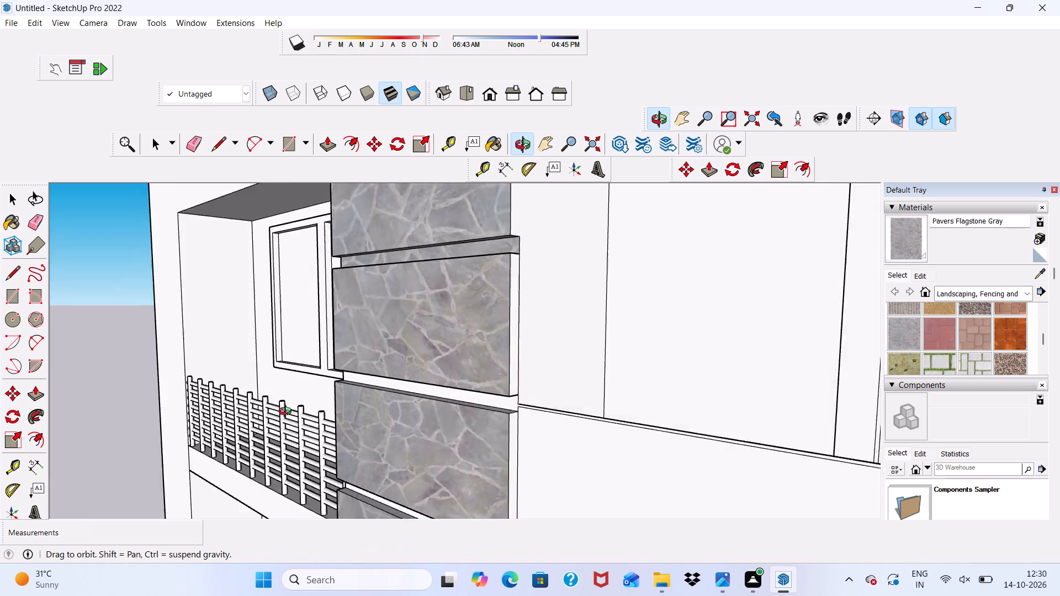
middle_drag(288, 413, 252, 431)
click(489, 352)
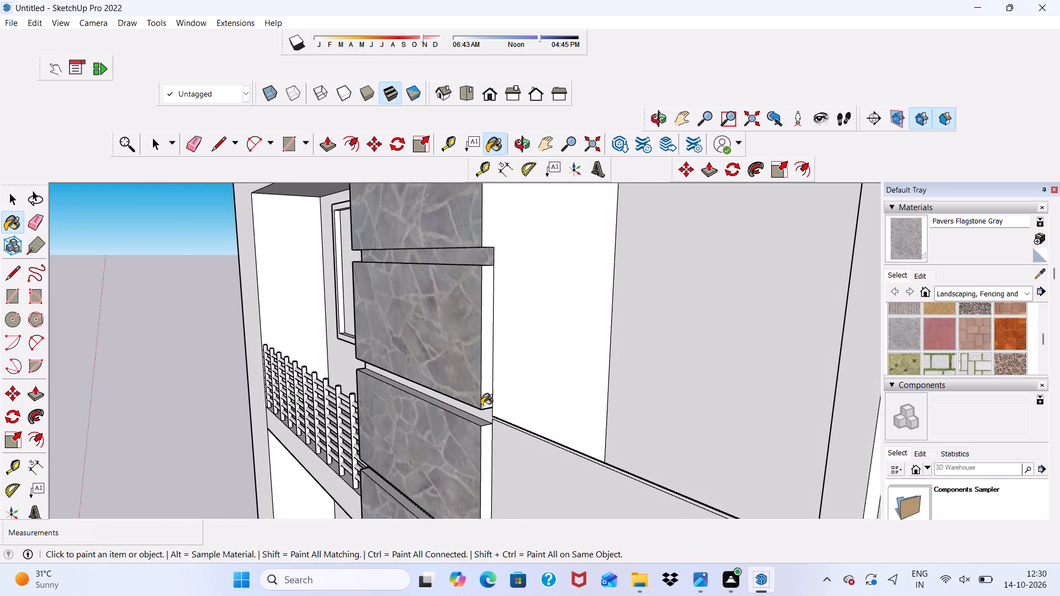
scroll(478, 408, up, 9)
click(472, 409)
click(471, 438)
scroll(415, 375, down, 5)
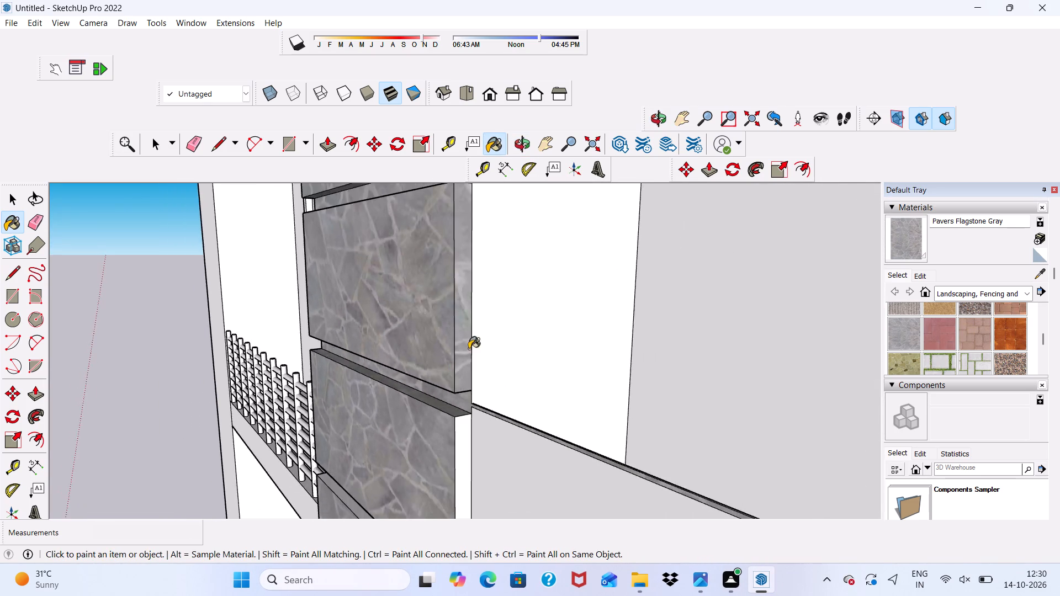
Paint the white groove beneath the middle column's third panel with Pavers Flagstone Gray.
scroll(469, 349, down, 6)
middle_drag(454, 366, 601, 312)
scroll(594, 348, down, 6)
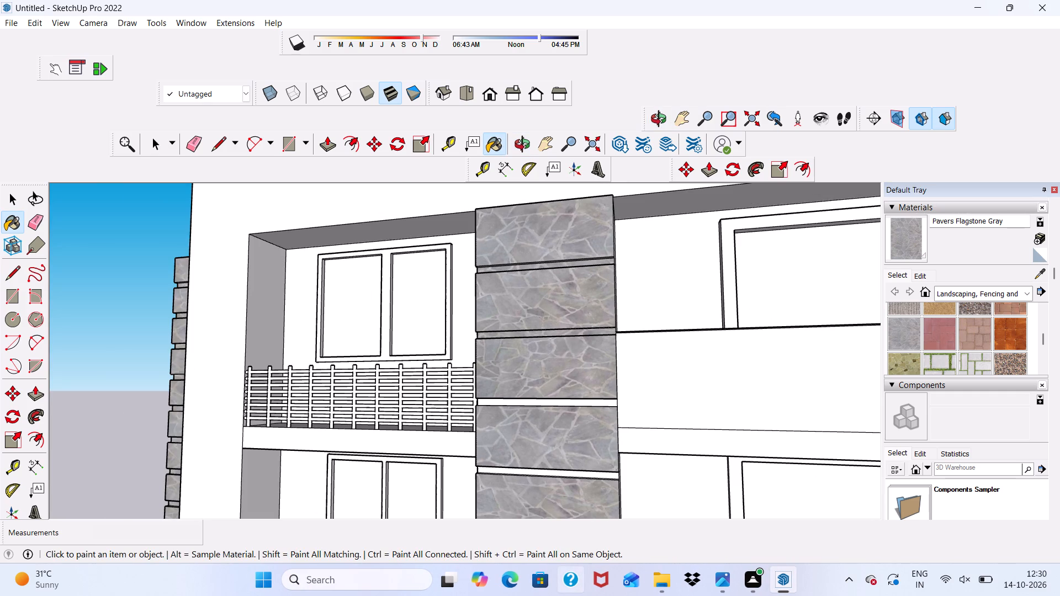
scroll(489, 168, down, 1)
scroll(520, 379, up, 9)
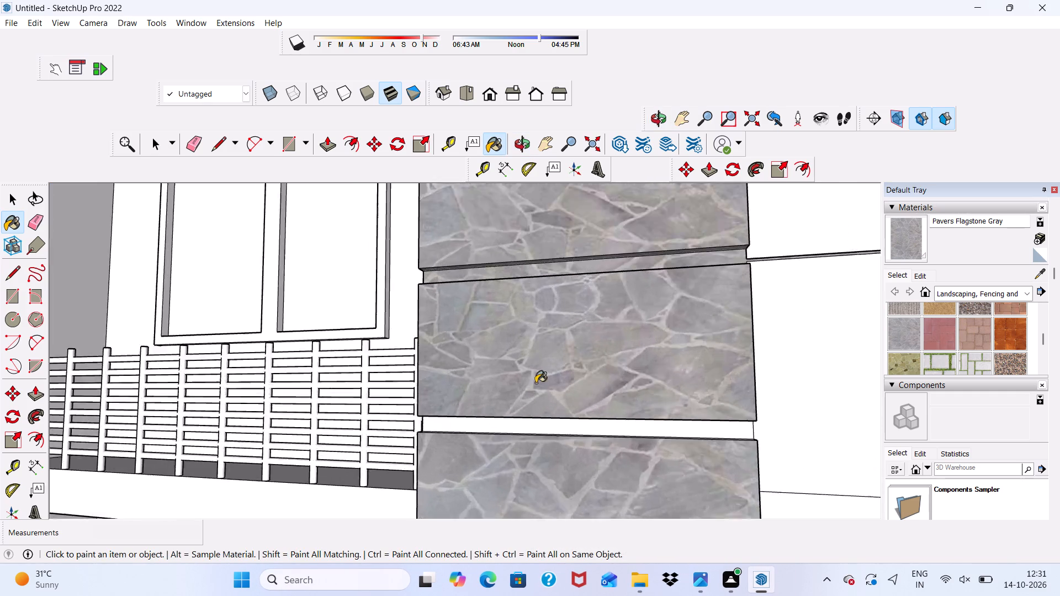
scroll(536, 383, up, 6)
click(519, 425)
Paint the groove and ledge beneath the middle column's fourth panel, seen from the railed balcony side, with Pavers Flagstone Gray.
scroll(460, 344, down, 7)
middle_drag(453, 341, 708, 398)
scroll(485, 430, up, 8)
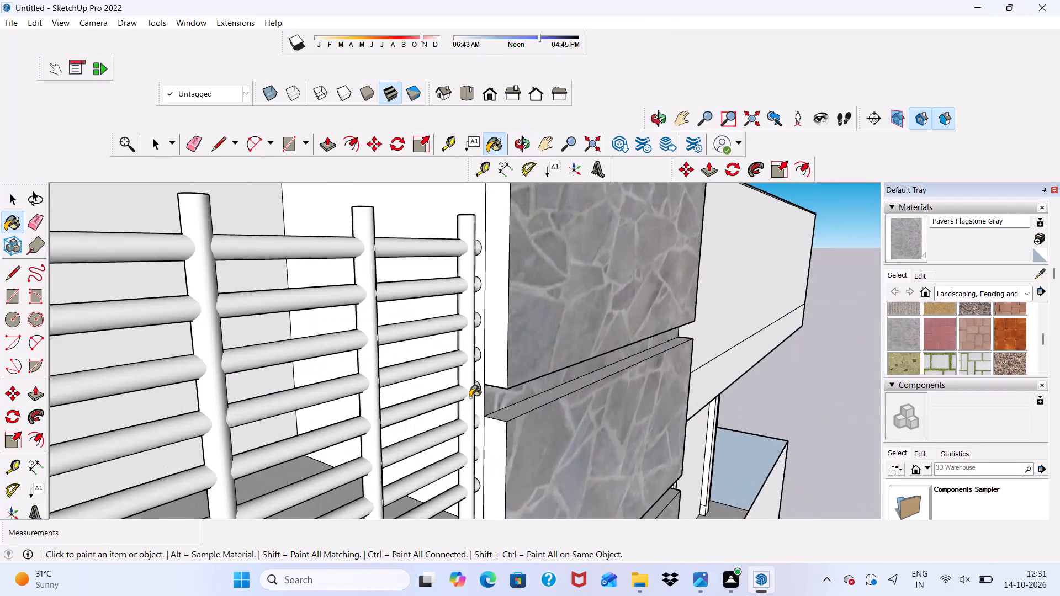
scroll(479, 393, down, 13)
scroll(536, 469, up, 14)
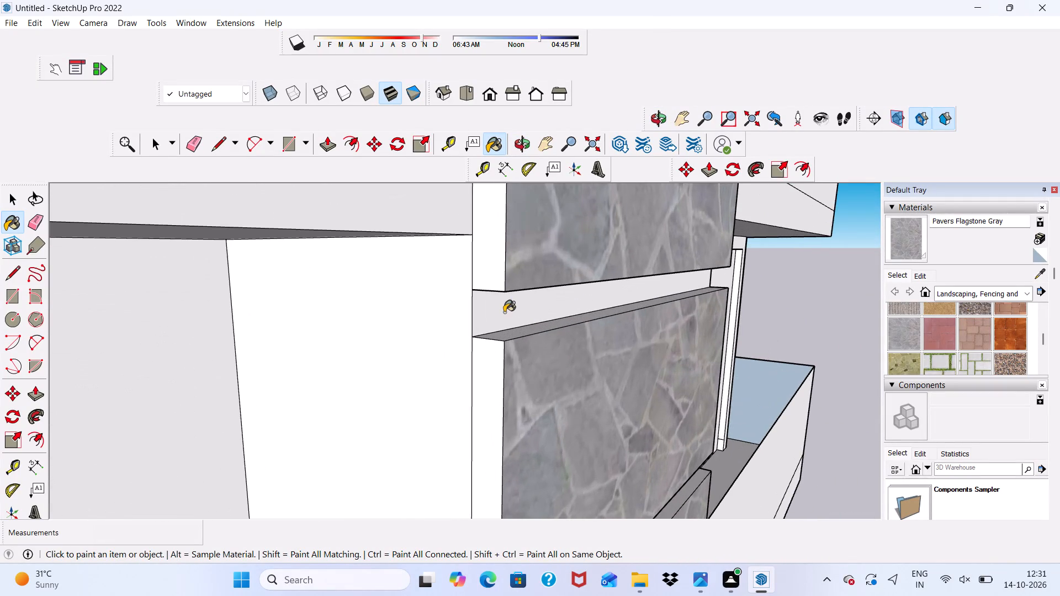
click(504, 312)
scroll(505, 328, up, 4)
click(506, 346)
scroll(489, 281, down, 12)
middle_drag(548, 351, 534, 402)
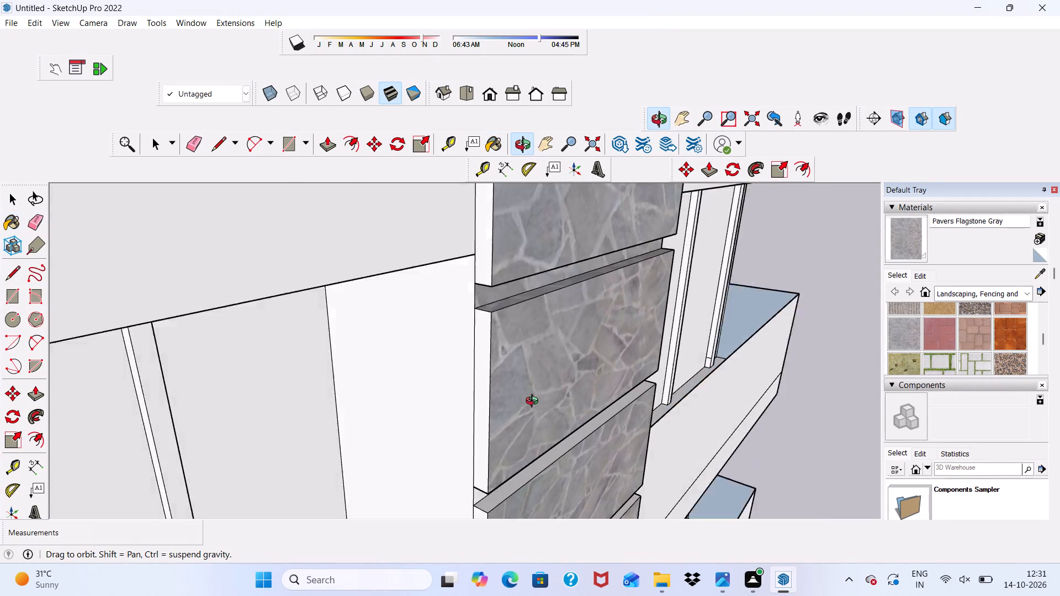
Paint the groove, ledge and underside beneath the middle column's next white-grooved panel with Pavers Flagstone Gray.
middle_drag(534, 402, 528, 414)
scroll(545, 449, up, 7)
scroll(555, 454, down, 5)
scroll(572, 473, up, 5)
click(570, 455)
middle_drag(567, 453, 508, 326)
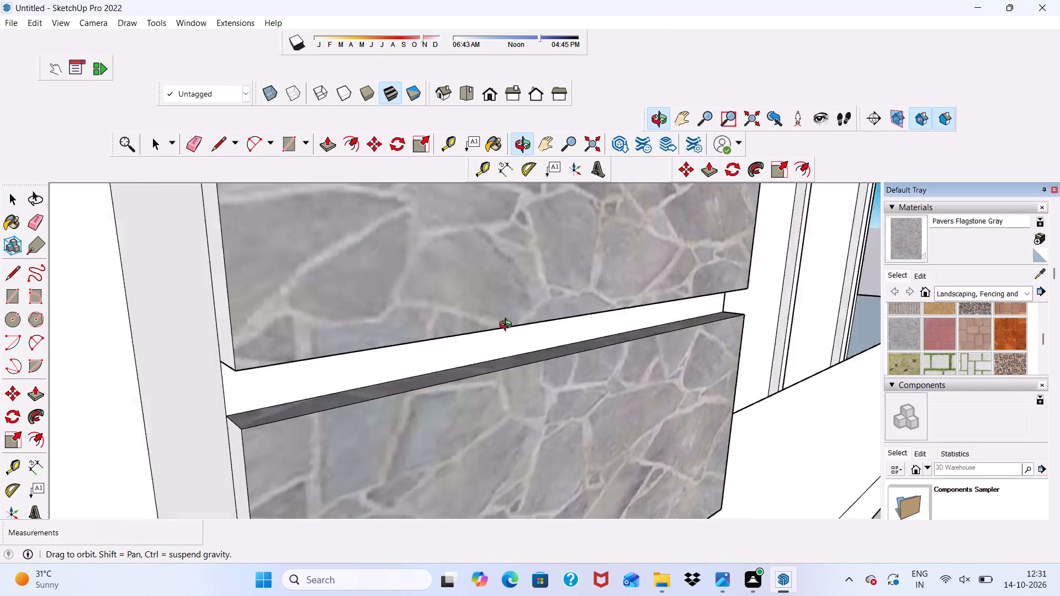
middle_drag(508, 326, 465, 264)
scroll(489, 254, up, 1)
scroll(506, 285, down, 10)
scroll(512, 195, up, 11)
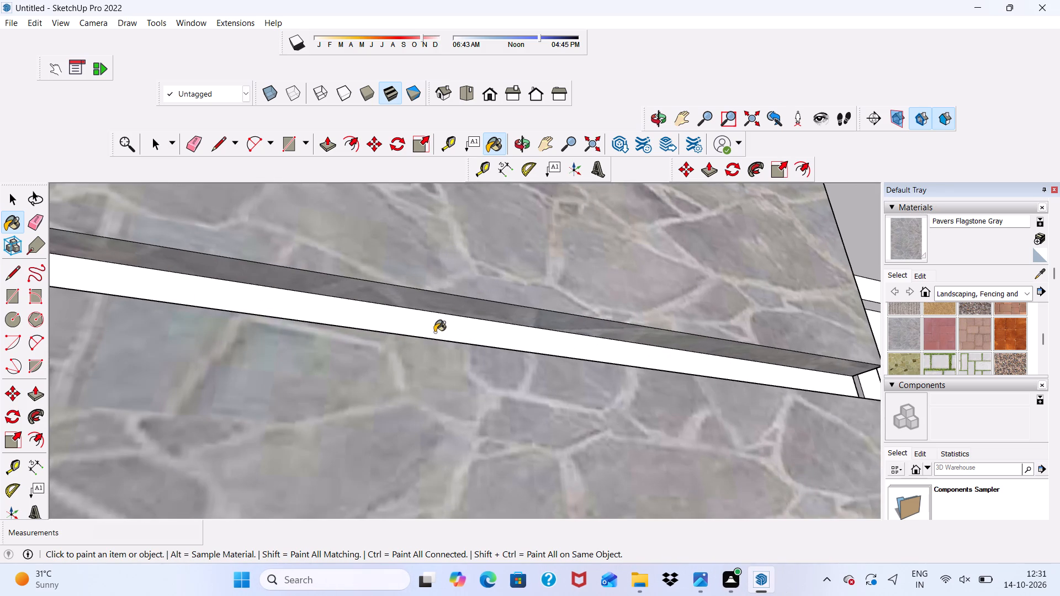
click(429, 339)
click(431, 320)
click(431, 302)
Paint the white grooves and ledges beneath the following panels down the middle column with Pavers Flagstone Gray.
scroll(437, 291, down, 11)
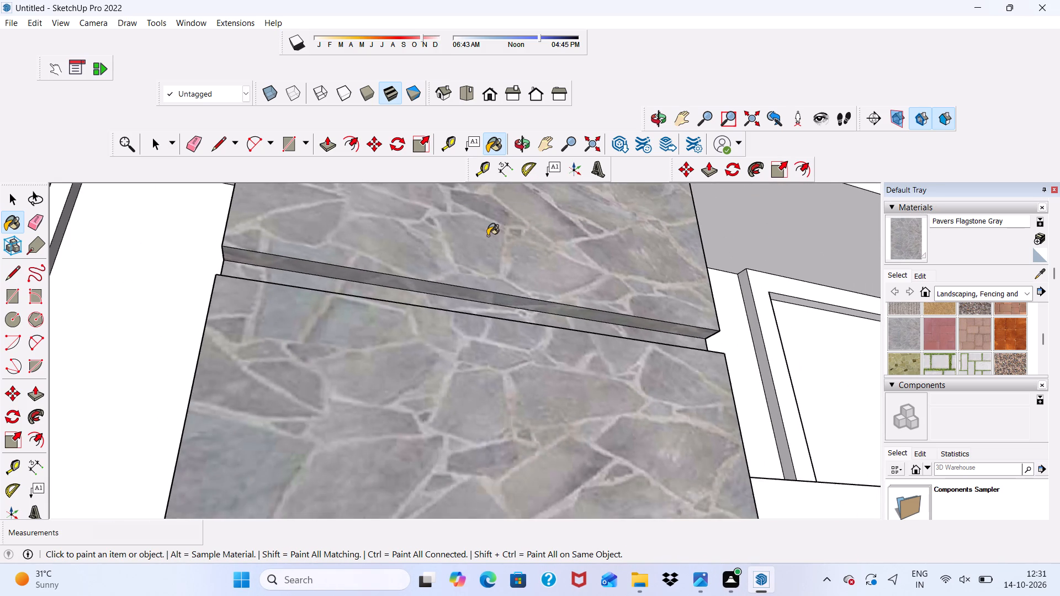
scroll(487, 236, down, 5)
scroll(475, 345, up, 10)
click(414, 424)
scroll(380, 332, down, 9)
middle_drag(482, 324, 404, 570)
scroll(423, 370, up, 6)
click(430, 349)
scroll(432, 350, down, 2)
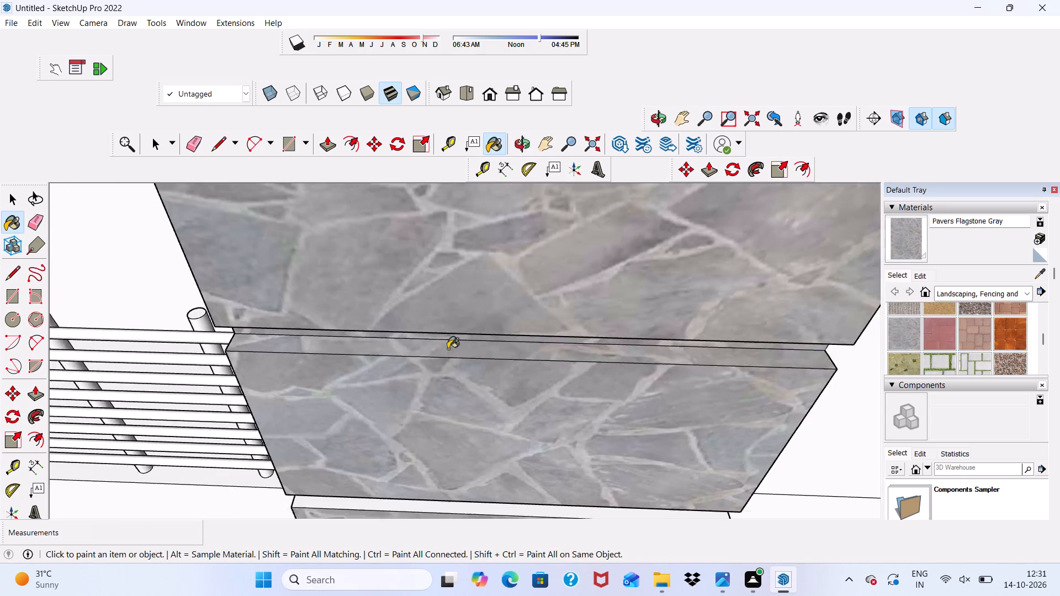
scroll(448, 349, down, 10)
scroll(474, 435, up, 12)
click(470, 347)
scroll(470, 347, down, 1)
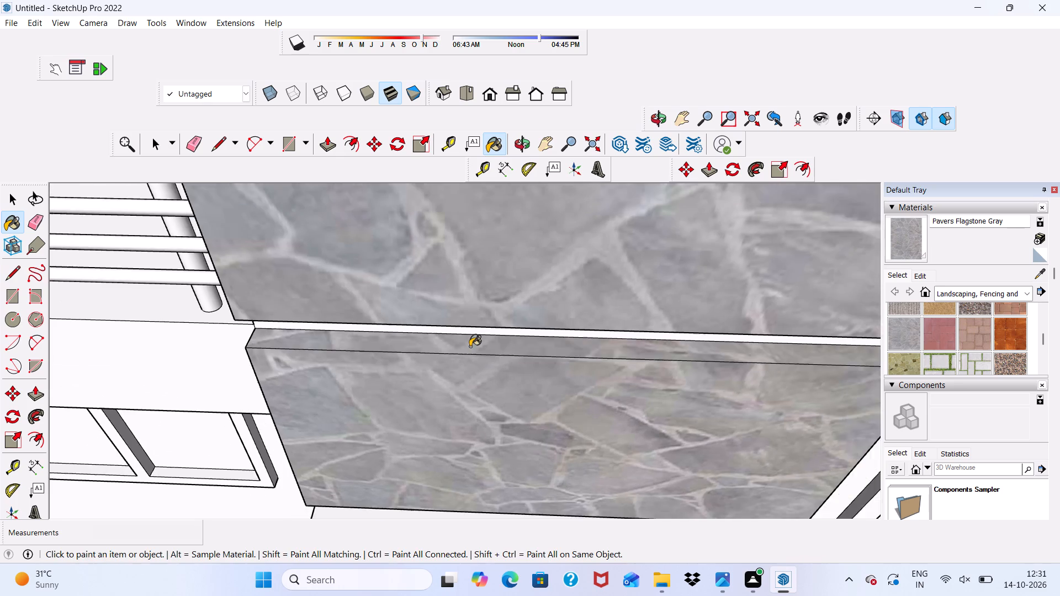
Paint the next white grooves further down the middle column's front, between the windows, with Pavers Flagstone Gray.
middle_drag(470, 347, 492, 241)
click(485, 318)
scroll(465, 273, down, 15)
scroll(576, 371, up, 6)
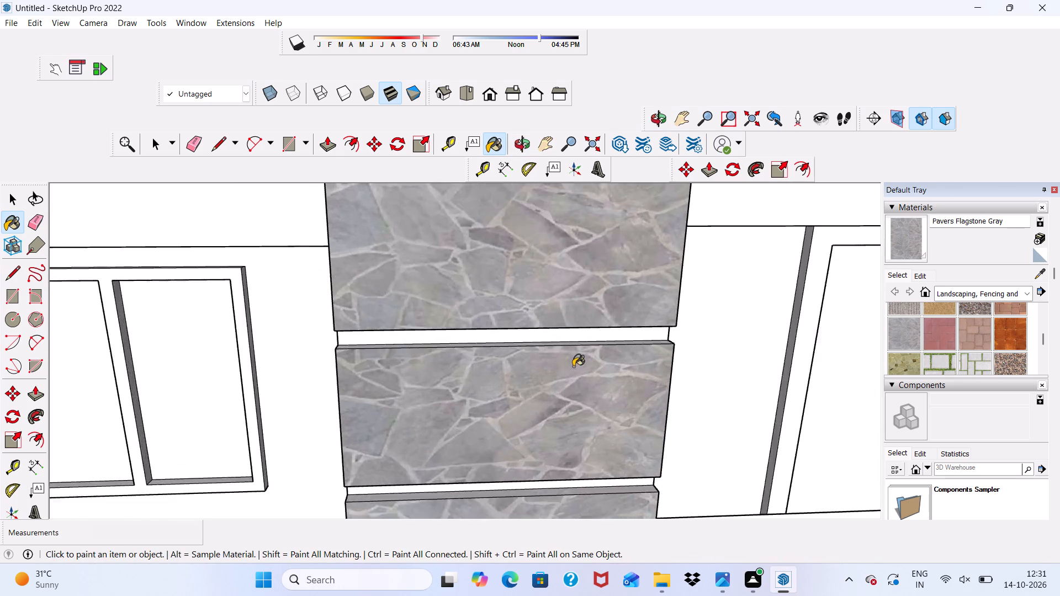
scroll(573, 366, up, 7)
click(508, 345)
middle_drag(508, 345, 417, 340)
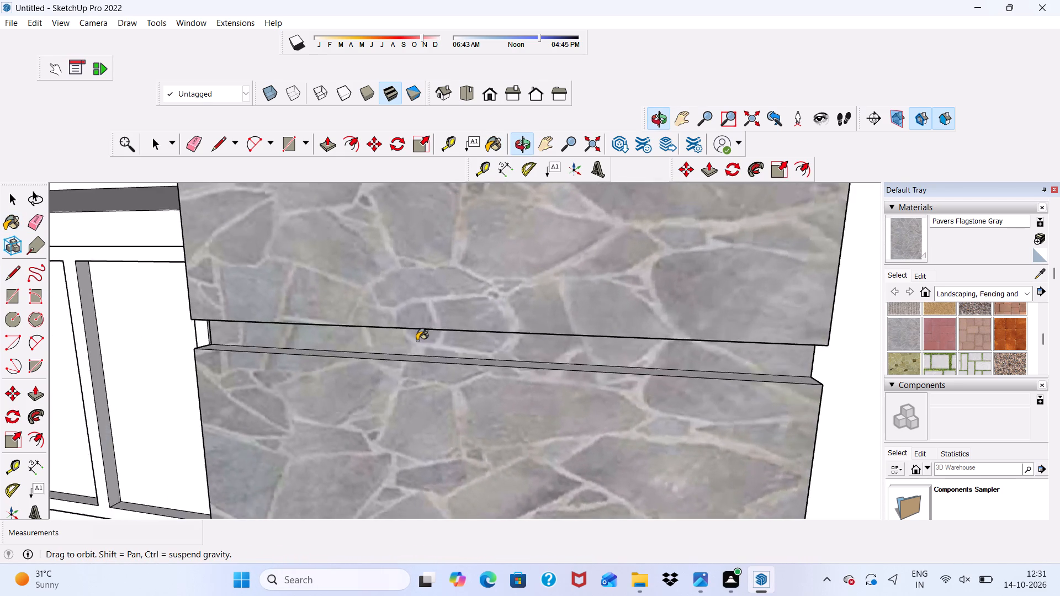
middle_drag(417, 340, 429, 336)
scroll(418, 342, down, 12)
scroll(495, 429, up, 13)
middle_drag(474, 384, 479, 308)
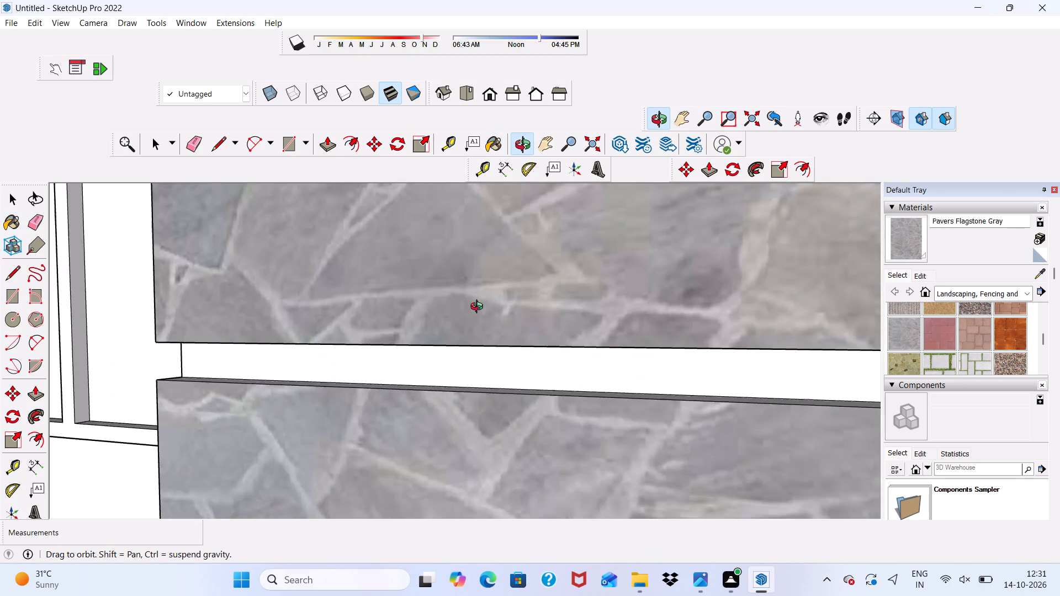
middle_drag(479, 308, 490, 272)
scroll(492, 286, up, 4)
click(490, 335)
Paint the remaining white groove and its ledge beside the balcony railing on the middle column with Pavers Flagstone Gray.
scroll(485, 333, down, 17)
middle_drag(533, 311, 556, 382)
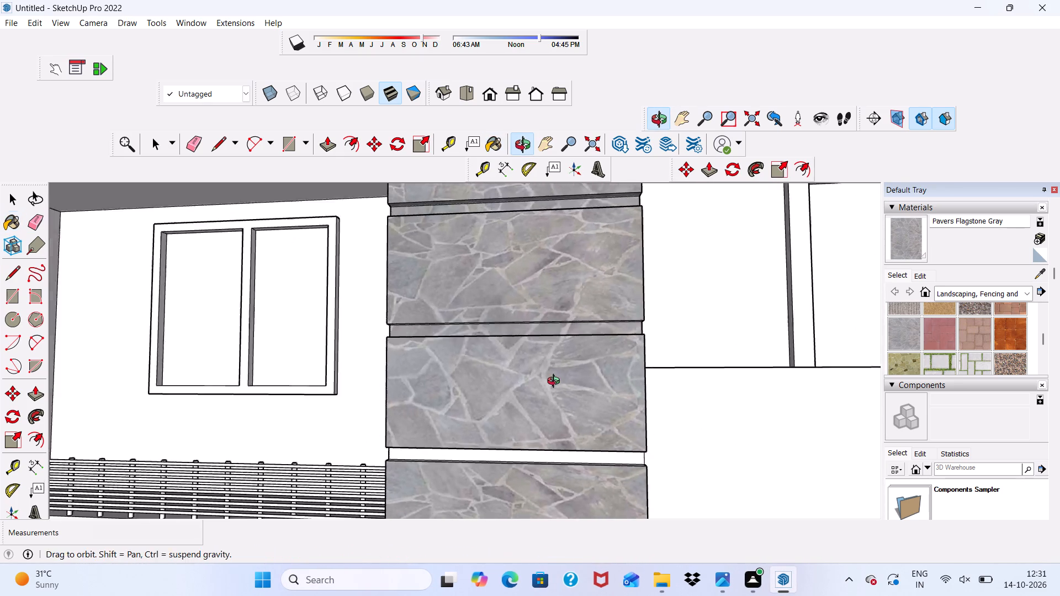
middle_drag(556, 382, 556, 386)
scroll(533, 454, up, 7)
click(520, 461)
click(512, 473)
scroll(470, 421, down, 1)
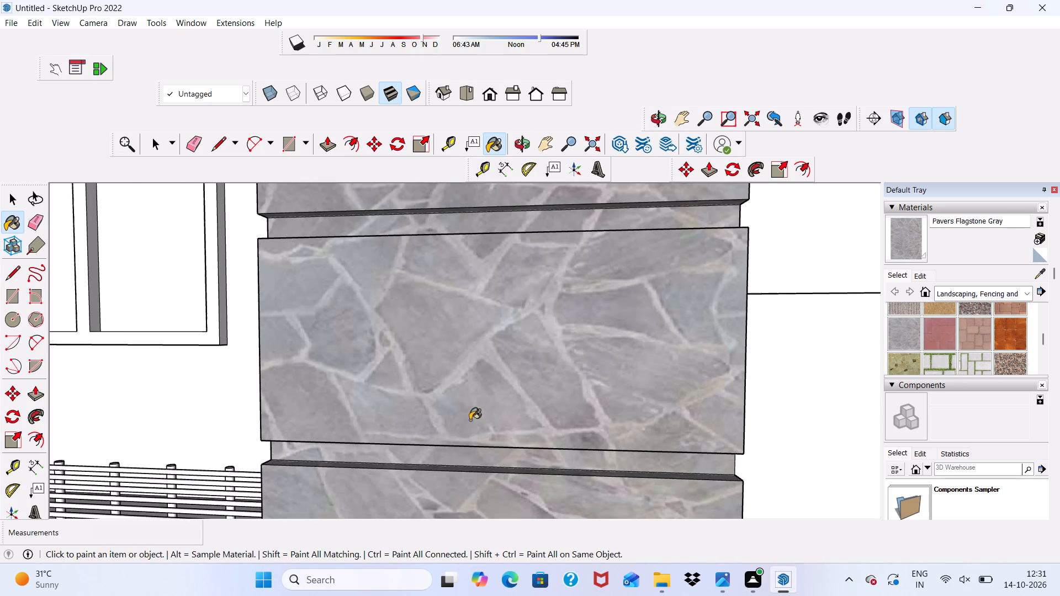
Paint the white side faces of the middle column's lower panels, facing the railed balcony, with Pavers Flagstone Gray.
middle_drag(471, 420, 744, 387)
click(424, 372)
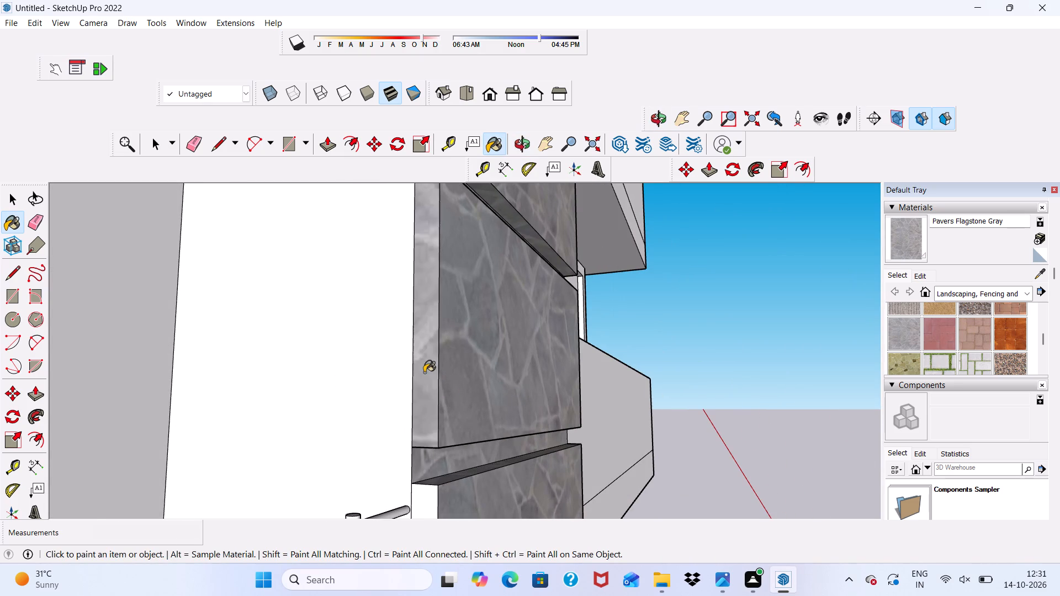
scroll(427, 370, down, 18)
scroll(444, 449, down, 2)
scroll(500, 490, up, 2)
scroll(487, 479, down, 6)
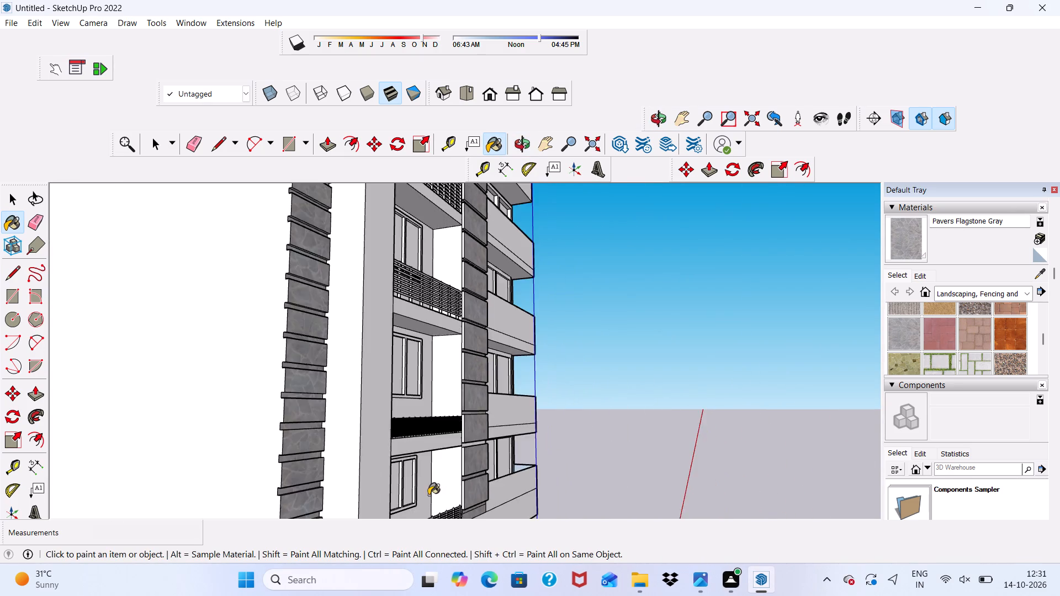
scroll(428, 505, up, 7)
scroll(484, 507, up, 5)
scroll(485, 478, down, 11)
scroll(513, 478, up, 11)
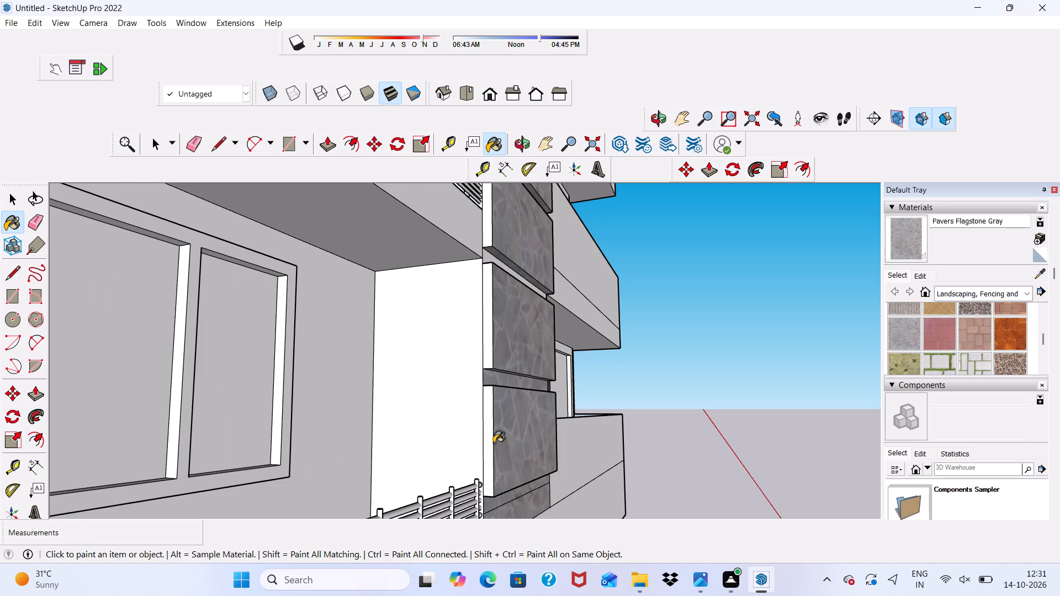
click(486, 445)
scroll(520, 288, up, 6)
scroll(423, 343, up, 1)
click(436, 348)
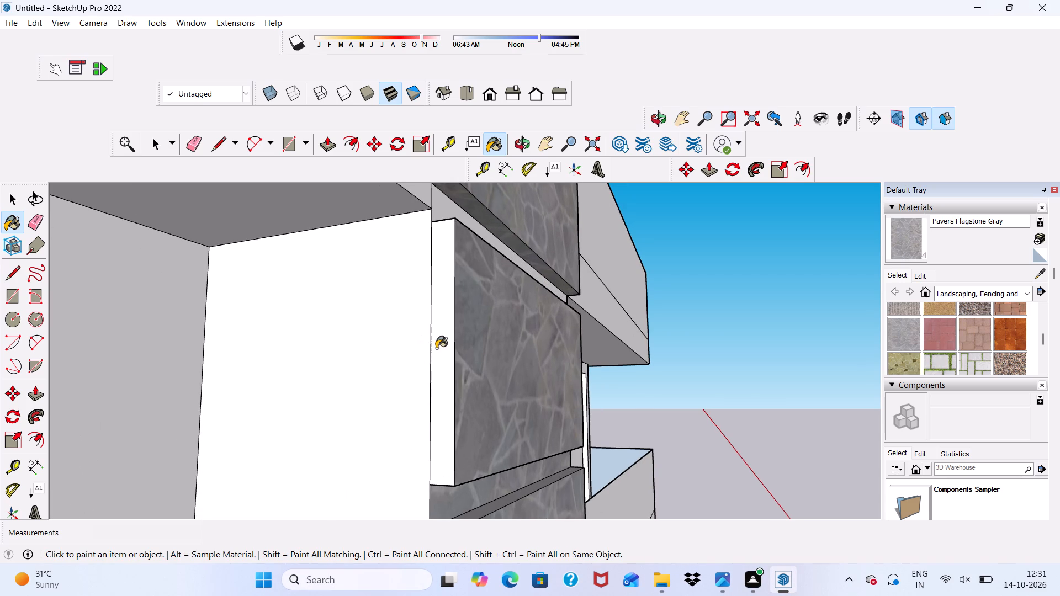
Paint the adjoining groove ends and the next panel's side face, on the railed balcony side, with Pavers Flagstone Gray.
scroll(476, 220, up, 3)
drag(476, 220, 479, 242)
drag(473, 269, 468, 280)
scroll(461, 263, down, 1)
scroll(455, 219, up, 1)
click(455, 219)
scroll(455, 223, down, 11)
scroll(485, 301, down, 12)
scroll(467, 241, up, 12)
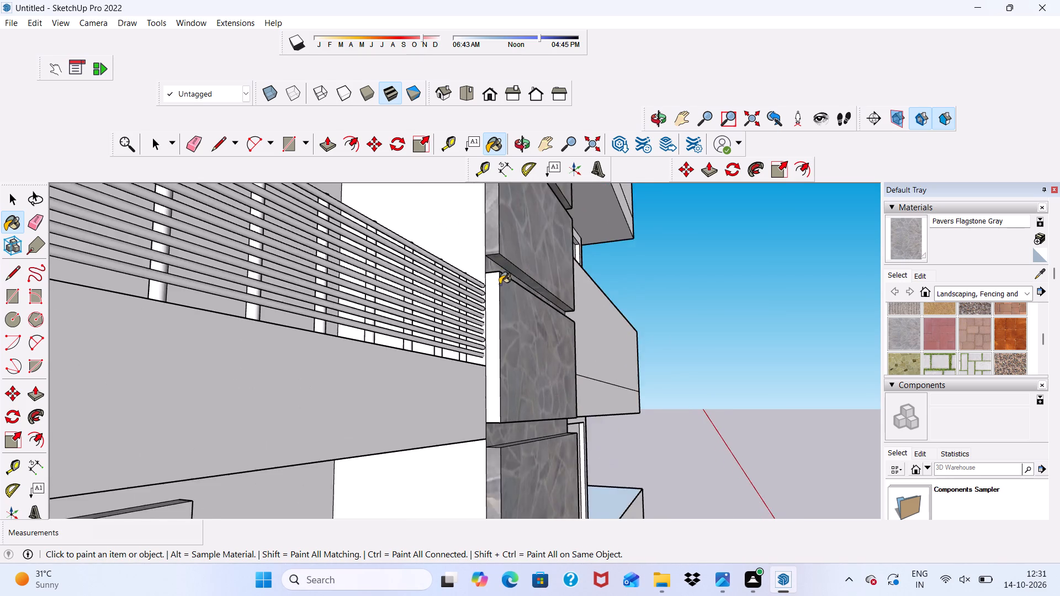
scroll(500, 284, up, 5)
click(491, 315)
Paint the next white panel side faces up the middle column, on the railed balcony side, with Pavers Flagstone Gray.
scroll(492, 317, down, 18)
scroll(508, 273, up, 6)
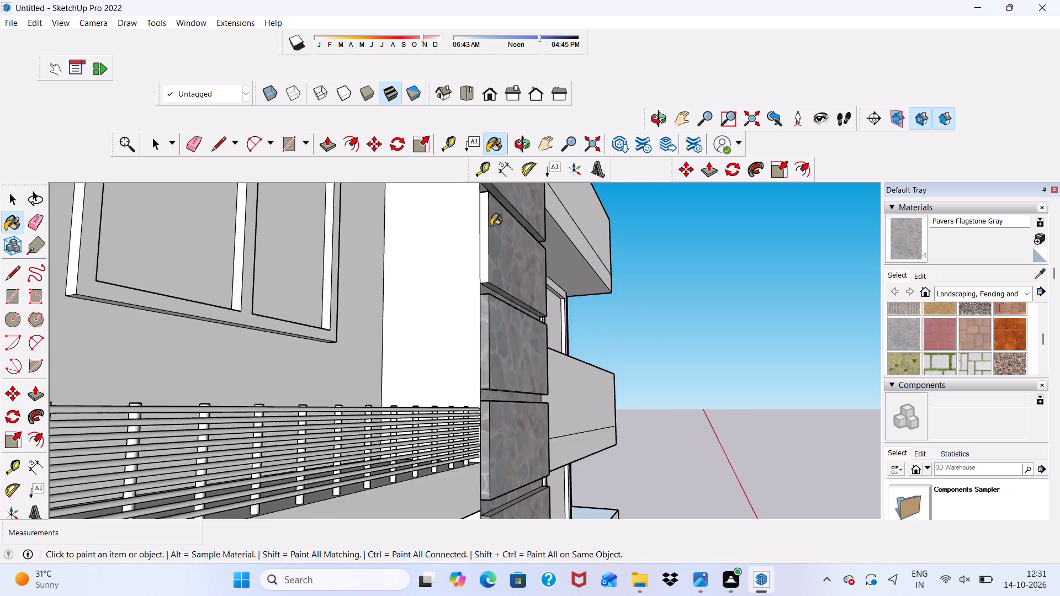
scroll(491, 226, up, 5)
click(481, 229)
scroll(504, 338, down, 11)
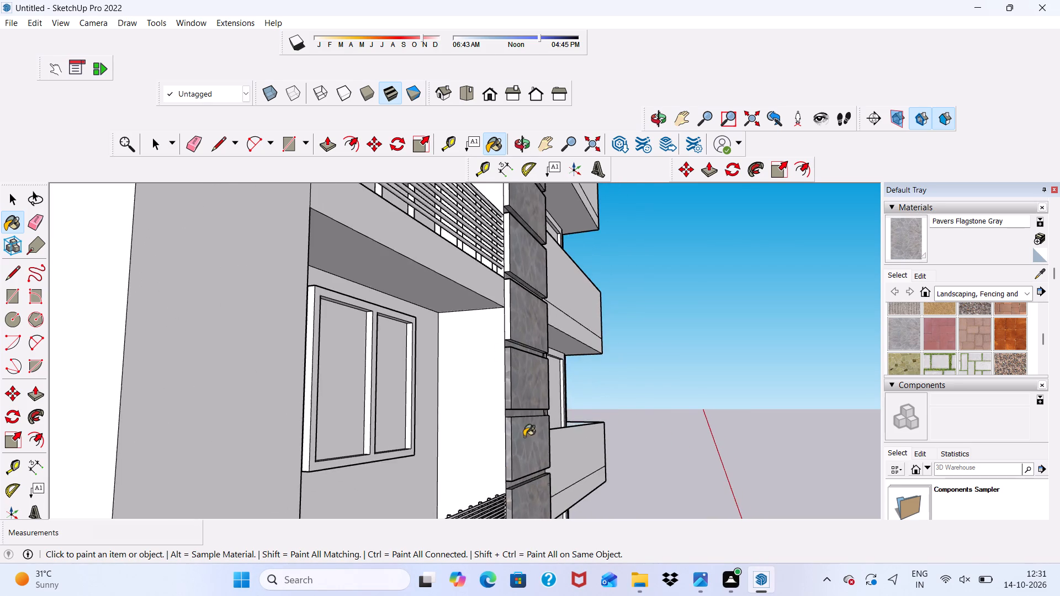
scroll(493, 322, up, 6)
click(513, 335)
Paint the side faces of the two white-edged panels beside the balcony railing with Pavers Flagstone Gray.
scroll(521, 372, down, 8)
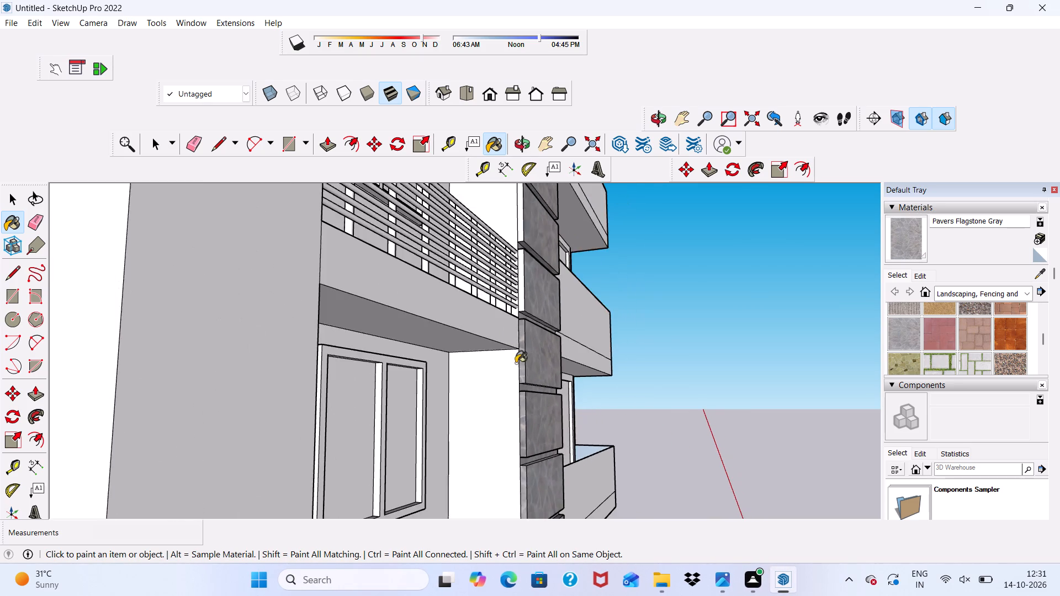
scroll(516, 363, down, 5)
scroll(528, 301, up, 7)
scroll(526, 372, up, 5)
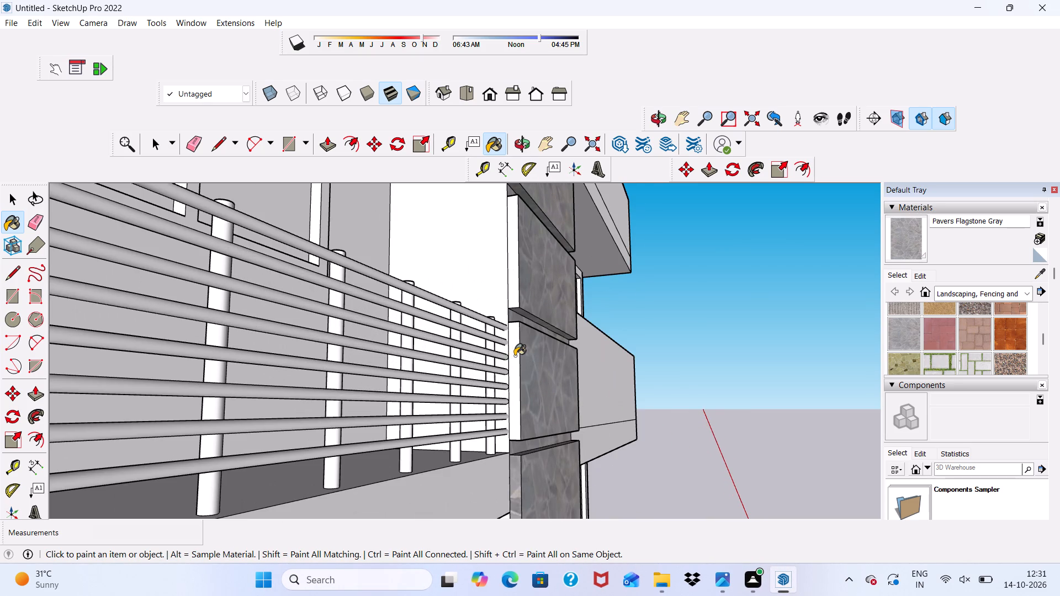
click(515, 356)
click(512, 276)
Paint the side faces of the next two panels, around the balcony slab edge, with Pavers Flagstone Gray.
scroll(518, 364, down, 11)
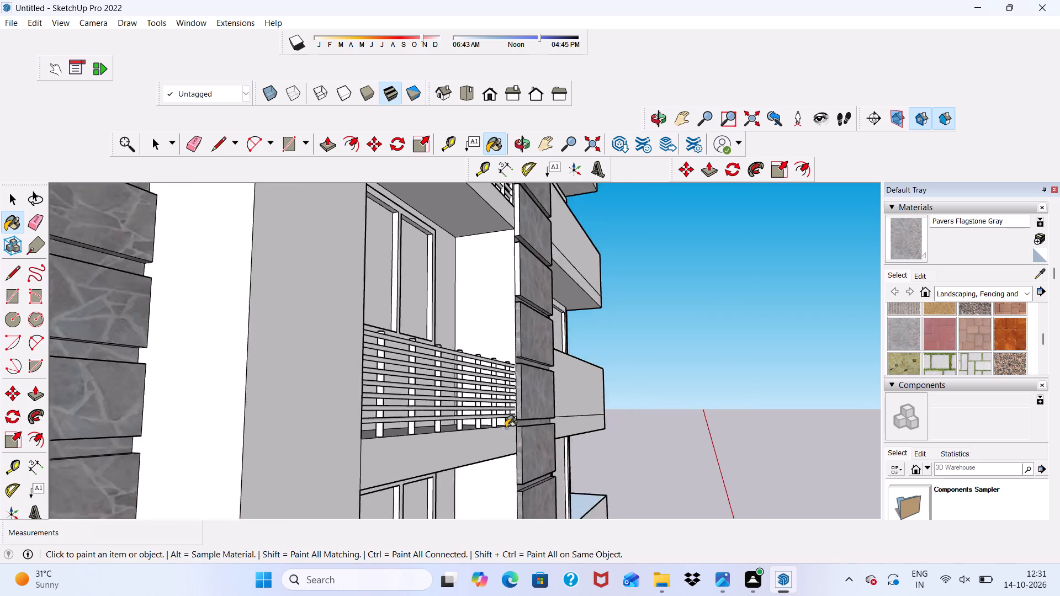
scroll(506, 428, down, 3)
scroll(523, 249, up, 7)
scroll(498, 473, up, 4)
click(501, 402)
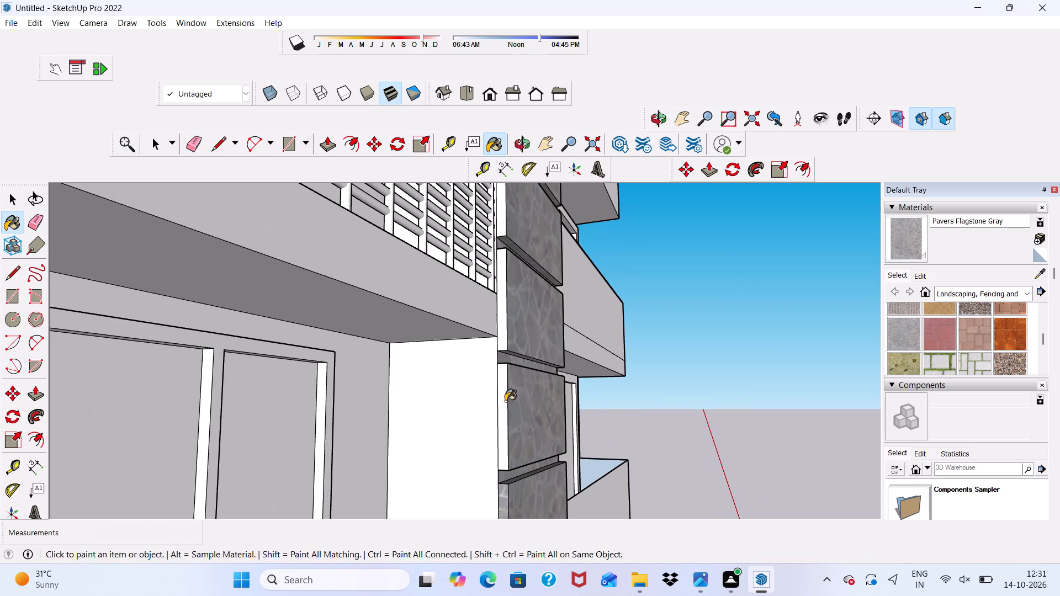
click(502, 305)
Paint the last white side faces of the upper panels on the railed balcony side with Pavers Flagstone Gray.
scroll(492, 393, down, 12)
scroll(507, 310, up, 6)
scroll(485, 414, up, 5)
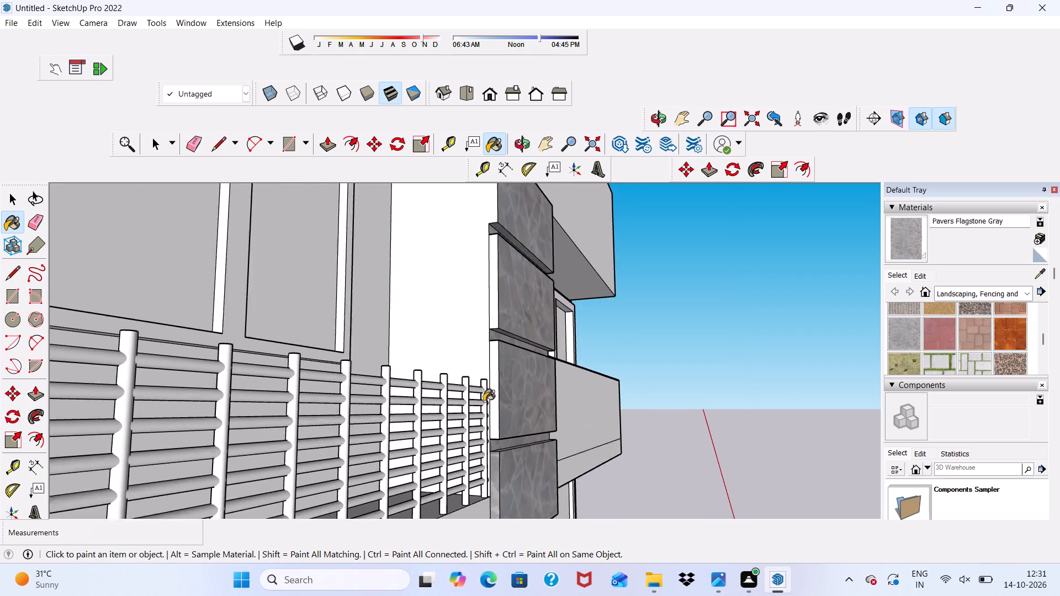
scroll(490, 394, down, 1)
click(494, 392)
click(490, 294)
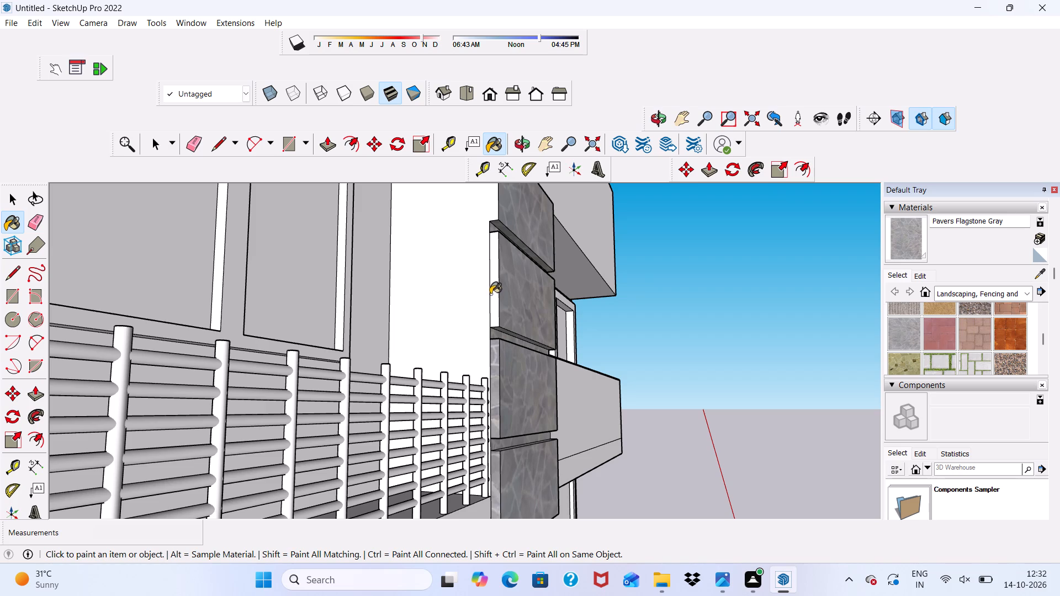
click(496, 275)
Paint the side faces of the middle column's upper panels, on the solid-parapet balcony side, with Pavers Flagstone Gray.
scroll(487, 324, down, 7)
scroll(546, 378, down, 5)
middle_drag(566, 416, 485, 436)
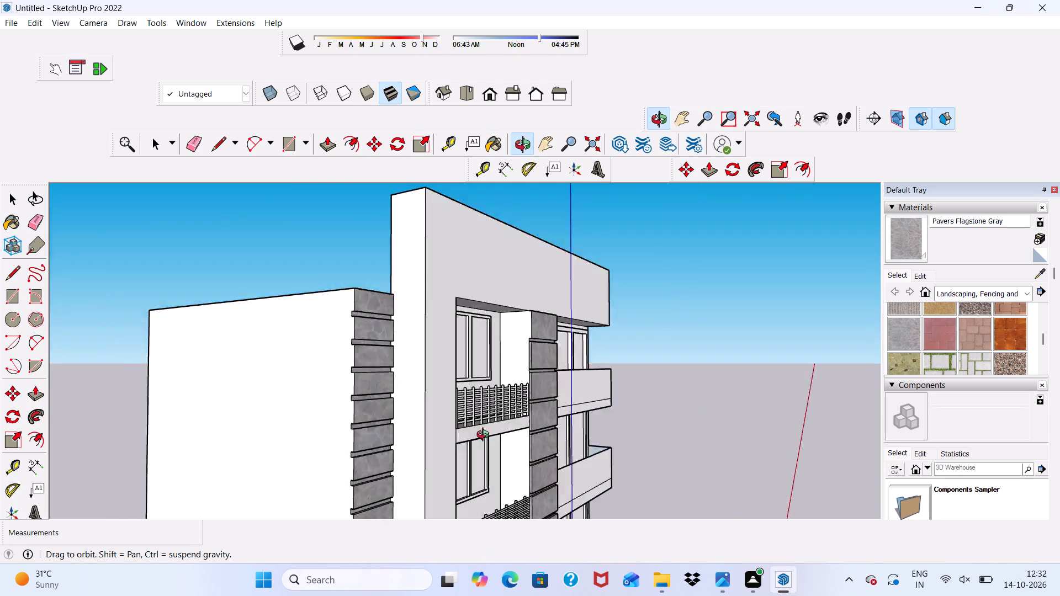
middle_drag(485, 436, 63, 445)
scroll(539, 402, up, 2)
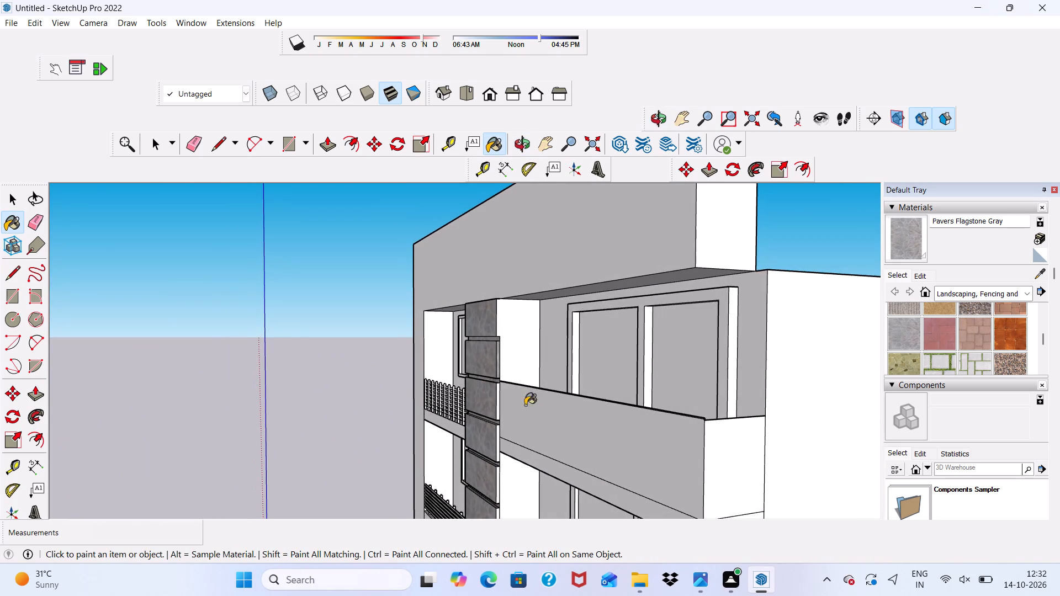
scroll(525, 405, up, 9)
scroll(454, 417, up, 4)
click(487, 401)
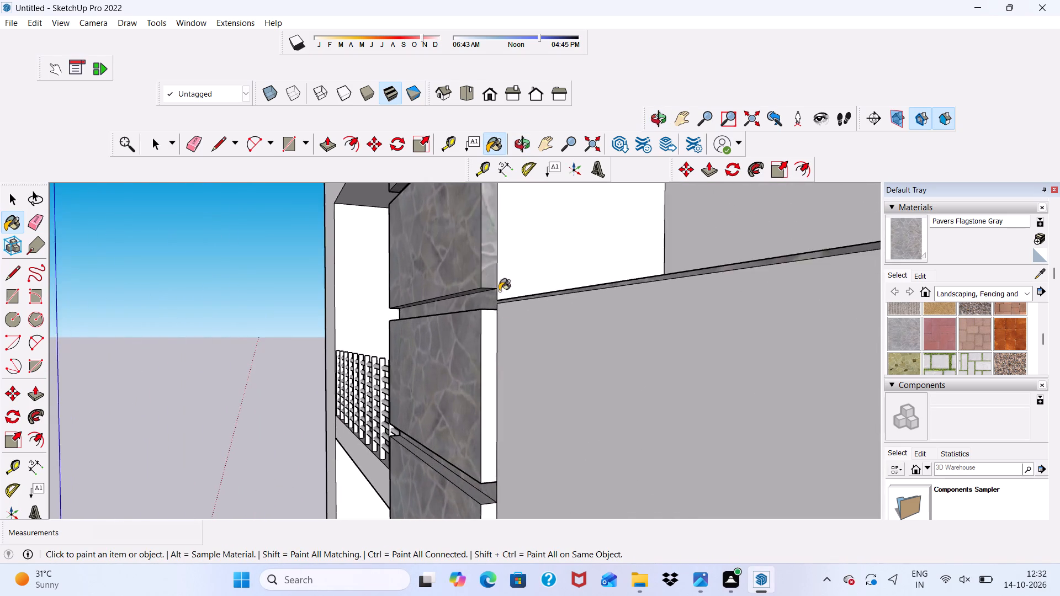
scroll(499, 277, down, 13)
scroll(551, 365, up, 4)
scroll(474, 326, up, 4)
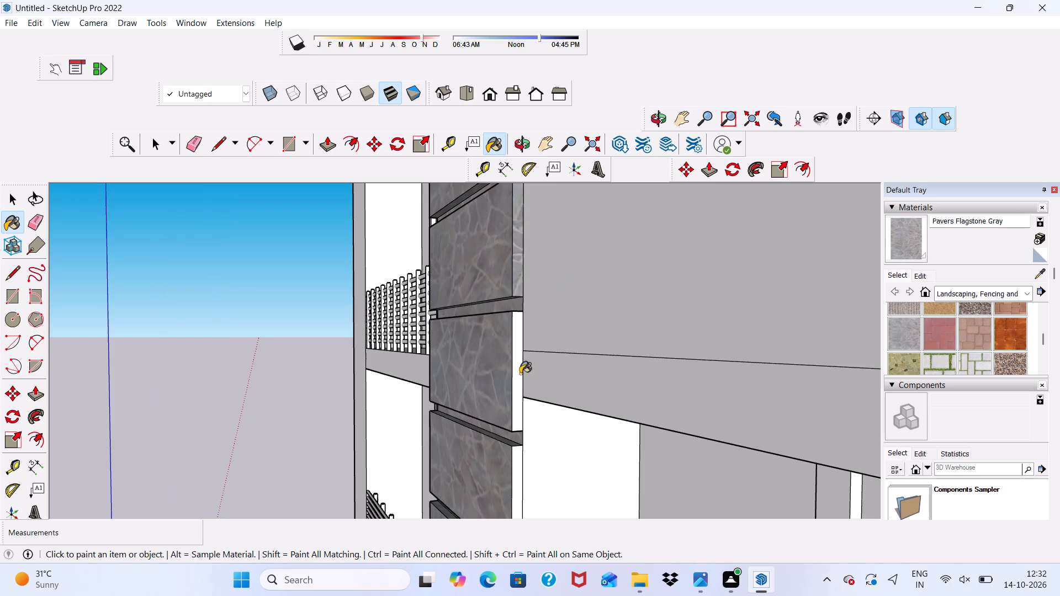
middle_drag(523, 377, 497, 418)
click(480, 402)
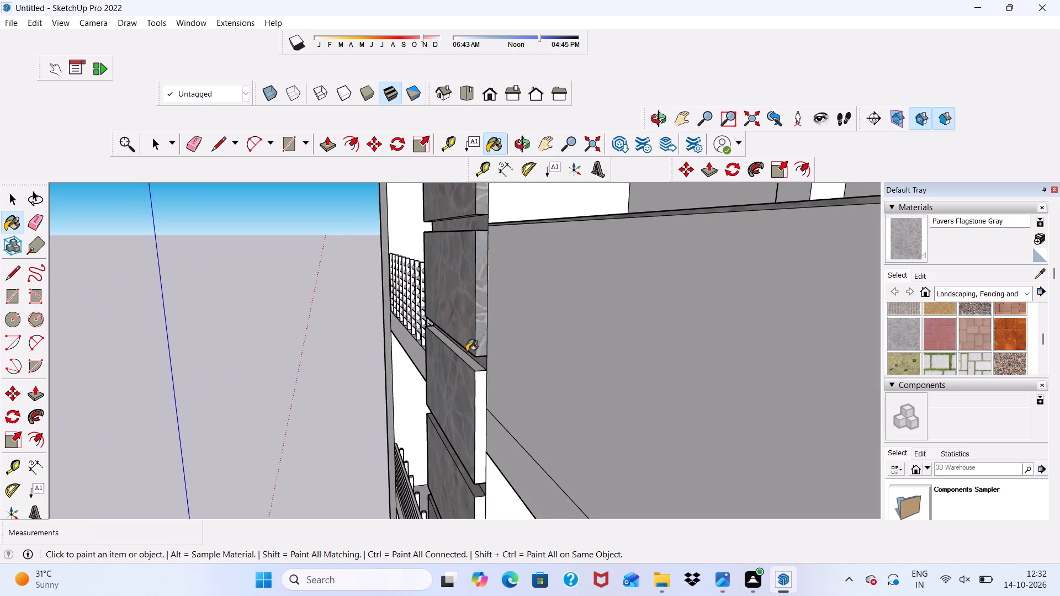
click(478, 370)
Paint the narrow white top face of the middle column's topmost panel with Pavers Flagstone Gray.
scroll(466, 347, down, 1)
middle_drag(476, 359, 537, 482)
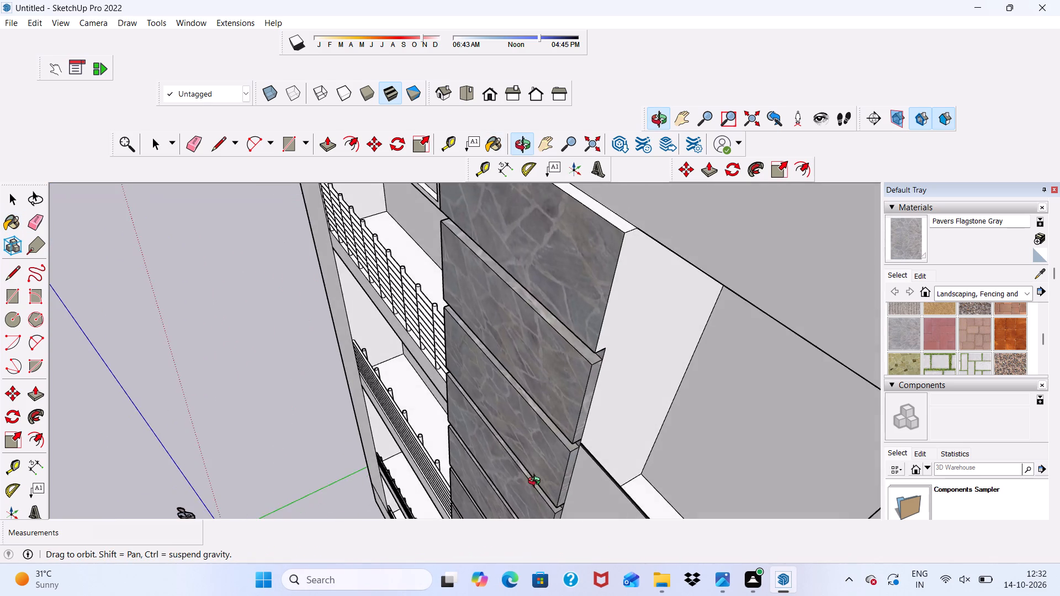
middle_drag(537, 482, 496, 493)
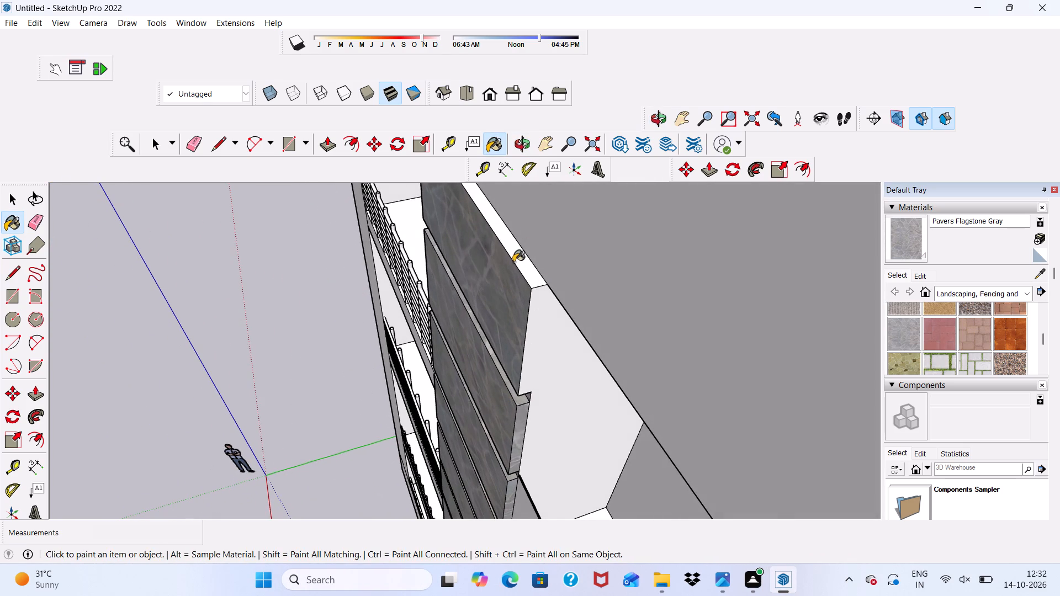
click(520, 263)
Paint the next three white panel side faces down the column's solid-parapet balcony side with Pavers Flagstone Gray.
scroll(520, 263, down, 14)
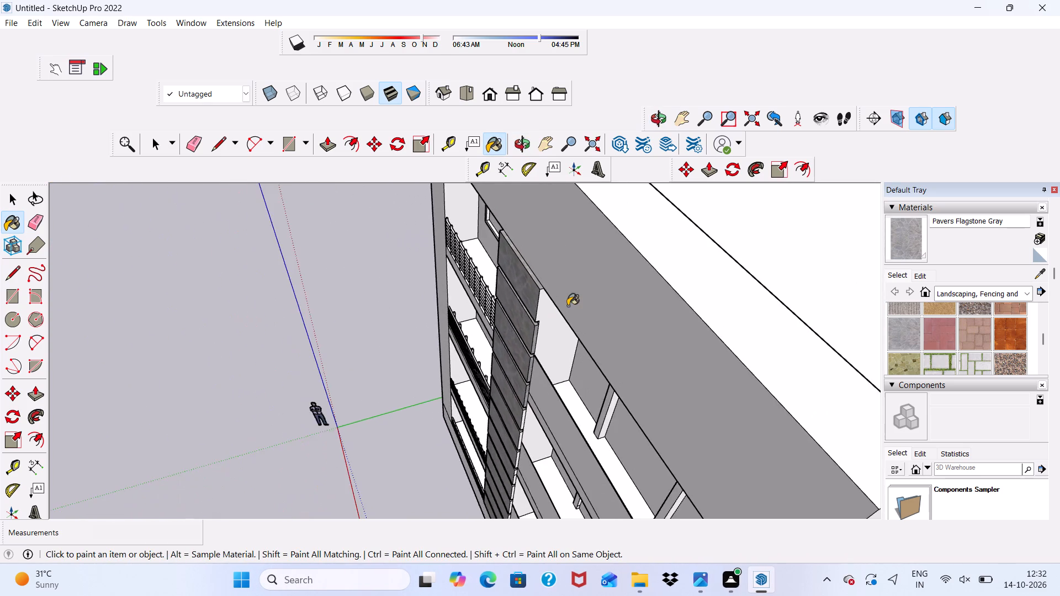
scroll(569, 296, down, 13)
scroll(560, 372, up, 12)
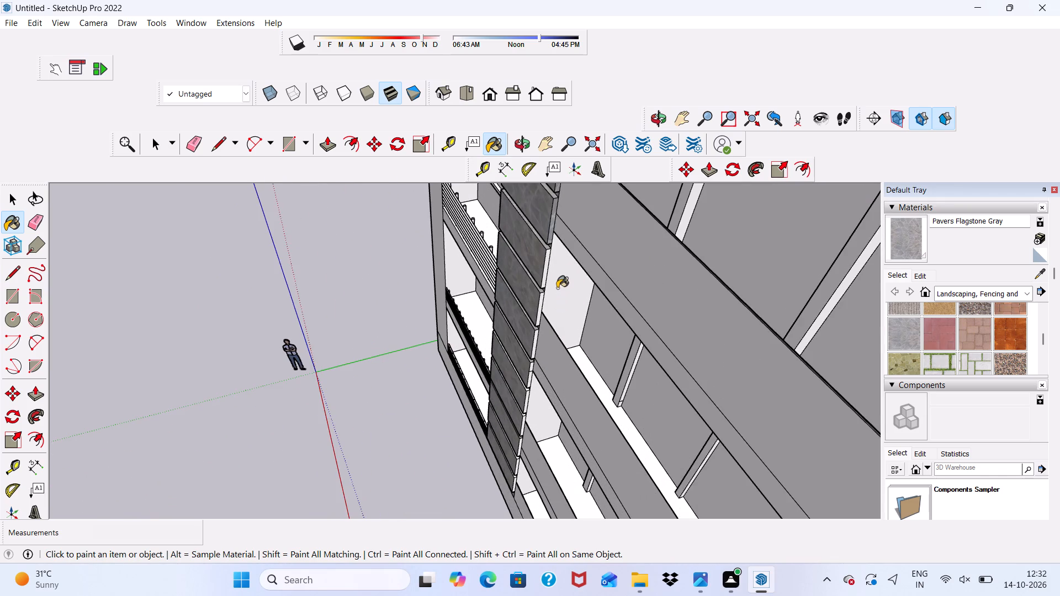
scroll(554, 283, up, 7)
click(540, 232)
scroll(542, 259, down, 1)
scroll(538, 312, up, 4)
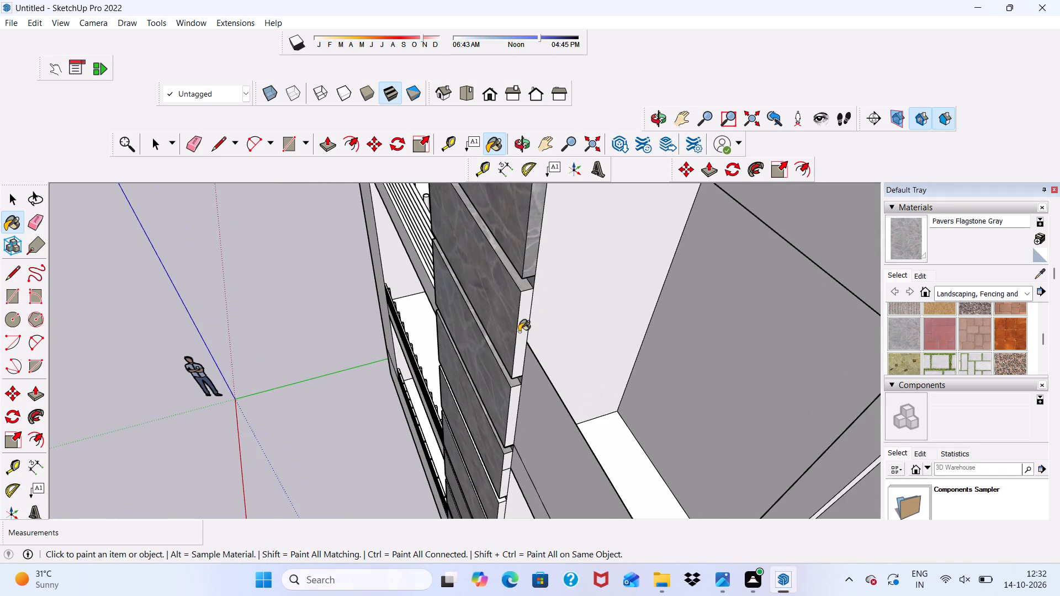
click(521, 325)
click(511, 398)
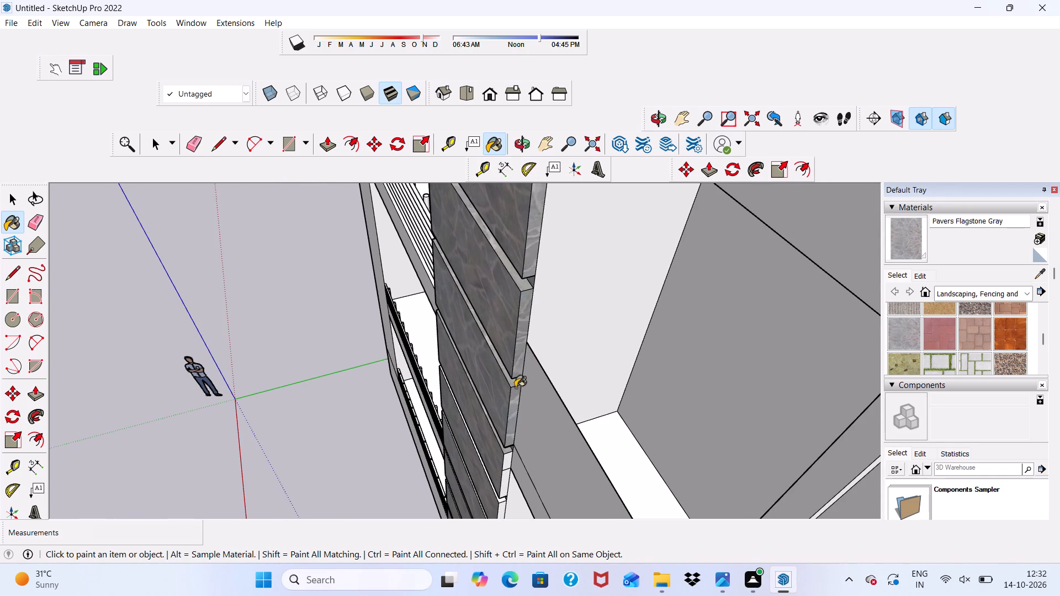
click(515, 386)
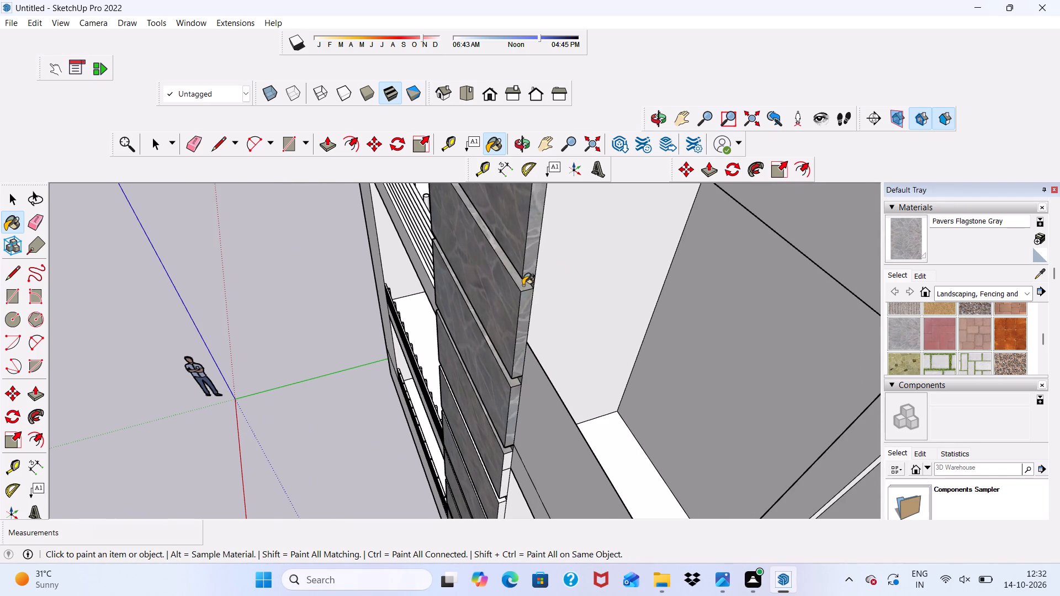
Paint the ledge and the next panel side faces down the middle column's solid-parapet side with Pavers Flagstone Gray.
click(523, 286)
scroll(523, 301, down, 16)
scroll(518, 380, up, 7)
scroll(548, 230, up, 11)
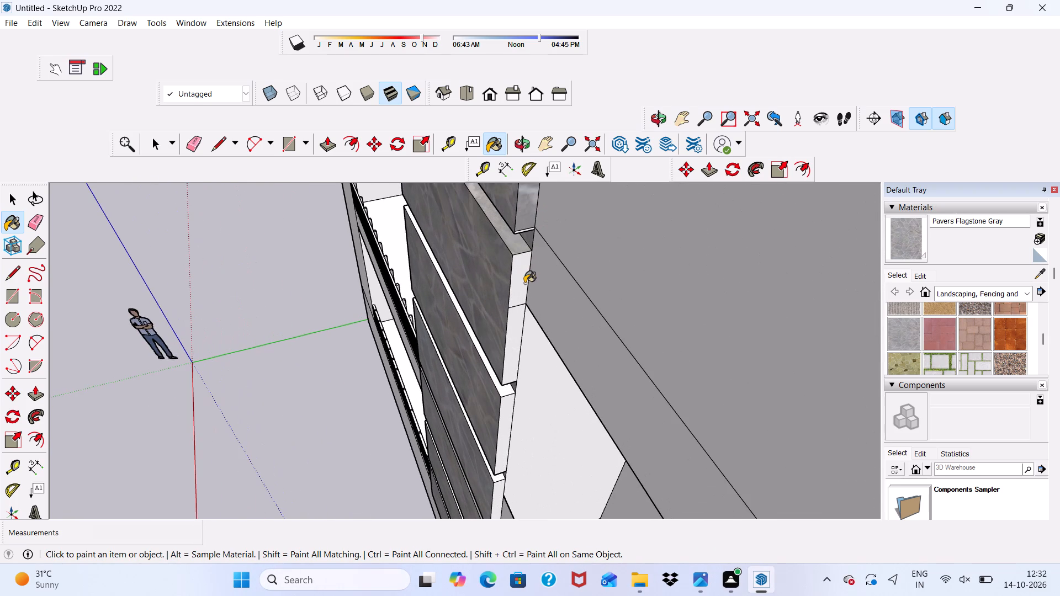
click(524, 283)
click(515, 334)
scroll(508, 272, down, 7)
scroll(532, 450, up, 9)
drag(478, 316, 480, 328)
click(476, 409)
click(473, 382)
Paint the next white ledge tops and the panel side face below them with Pavers Flagstone Gray.
scroll(473, 431, down, 7)
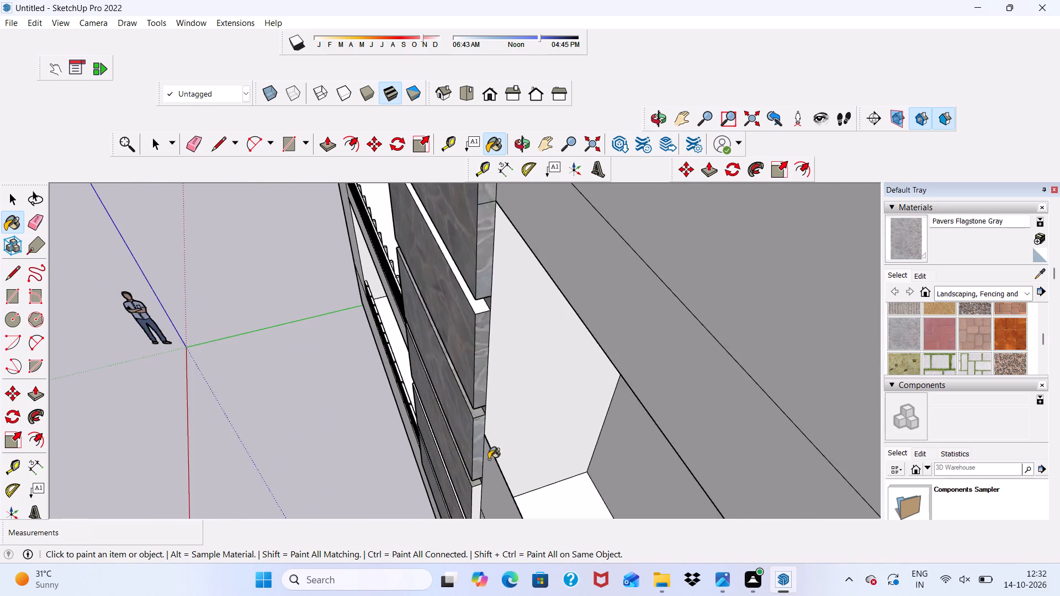
scroll(489, 459, down, 4)
scroll(473, 396, up, 7)
click(490, 358)
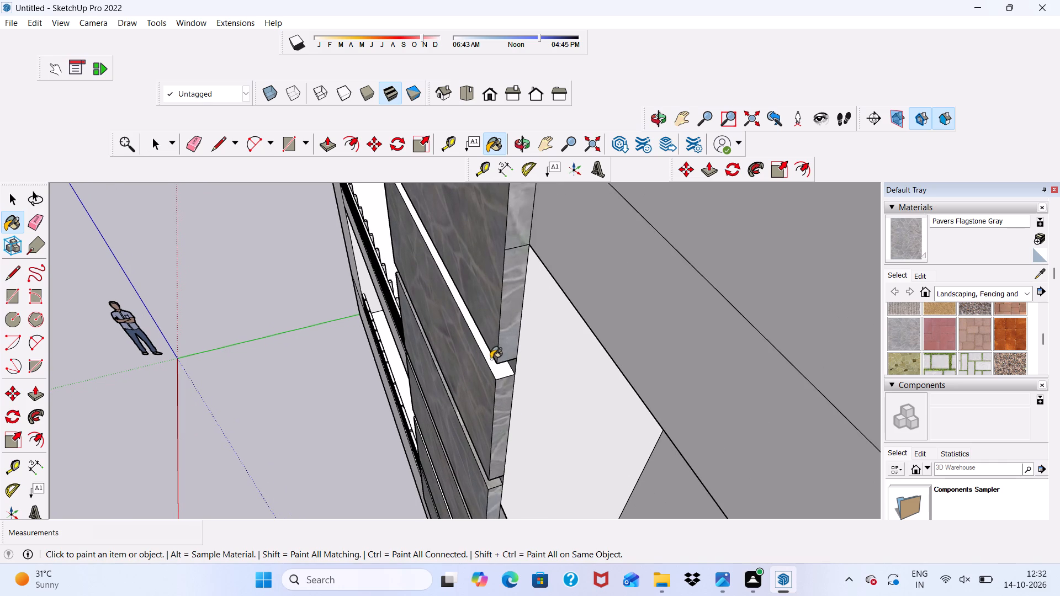
scroll(491, 359, down, 12)
scroll(490, 446, up, 13)
scroll(499, 391, up, 5)
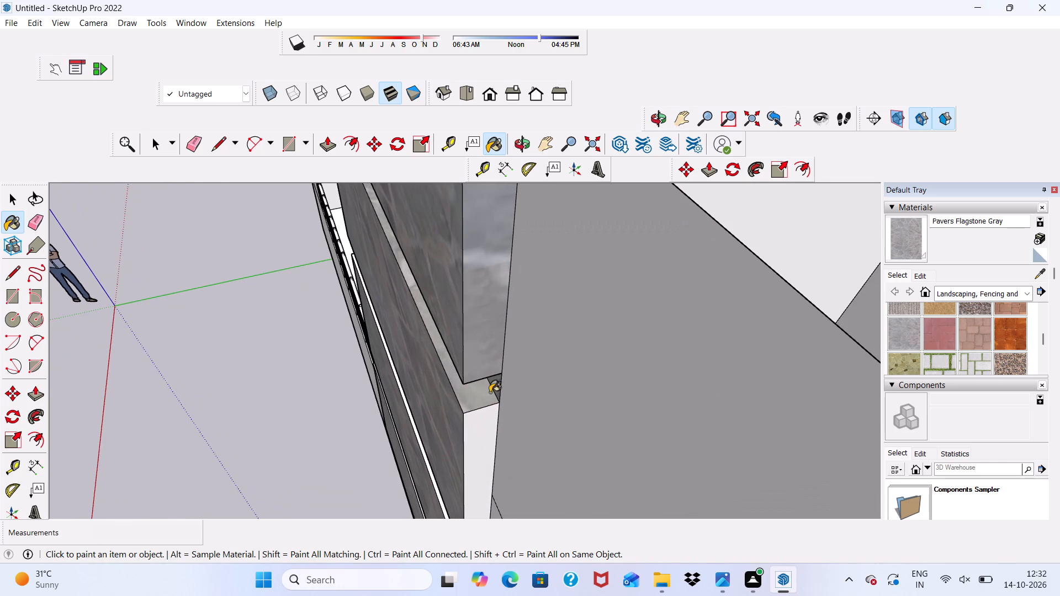
click(487, 392)
click(468, 444)
scroll(458, 336, down, 13)
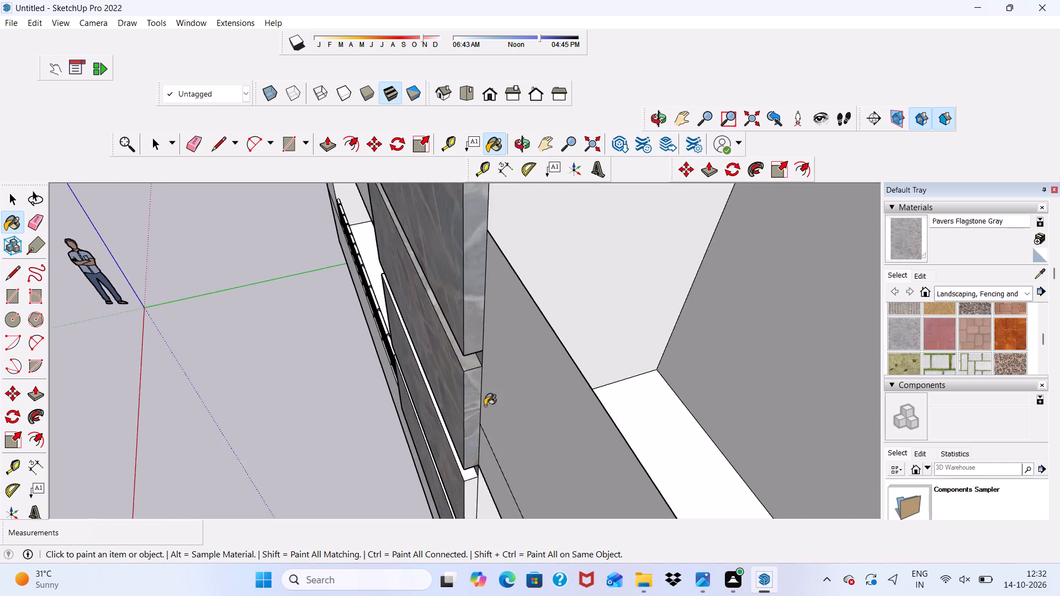
Paint the side faces and narrow white ledge tops of the middle column's lowest panels with Pavers Flagstone Gray.
scroll(469, 470, up, 10)
click(481, 412)
click(474, 360)
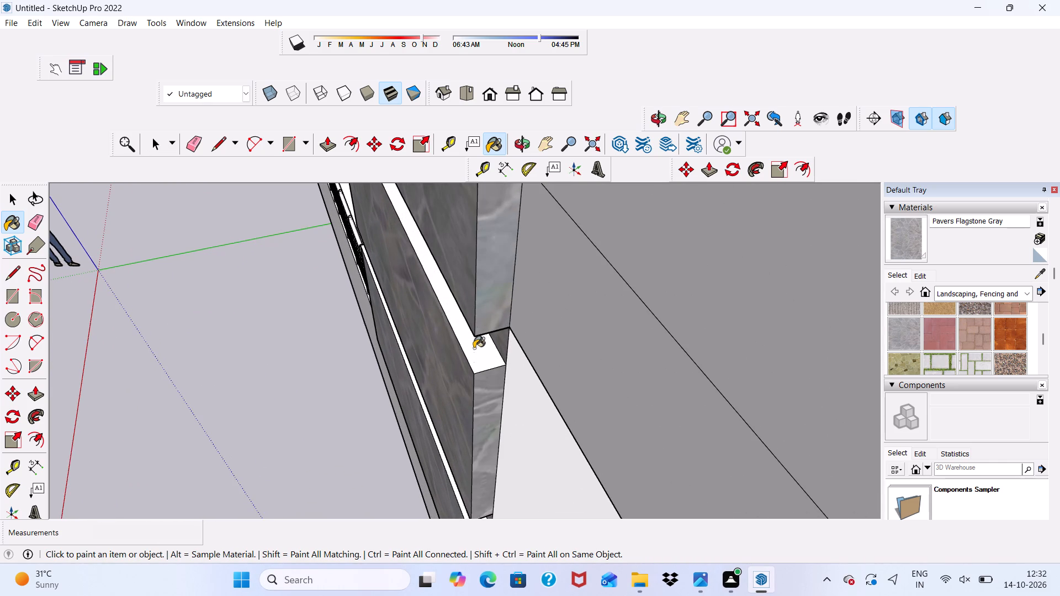
scroll(475, 313, down, 7)
scroll(494, 298, up, 1)
scroll(492, 288, down, 6)
scroll(475, 485, up, 9)
click(492, 384)
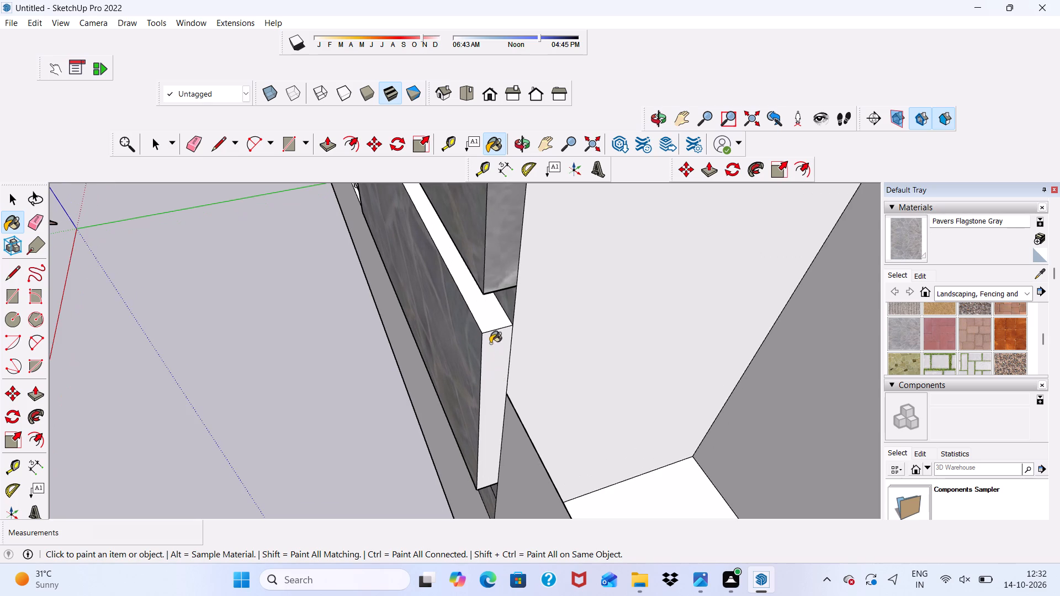
click(490, 318)
scroll(492, 379, down, 1)
Examine the clad columns from the front and across the whole building facade.
middle_drag(482, 403, 634, 367)
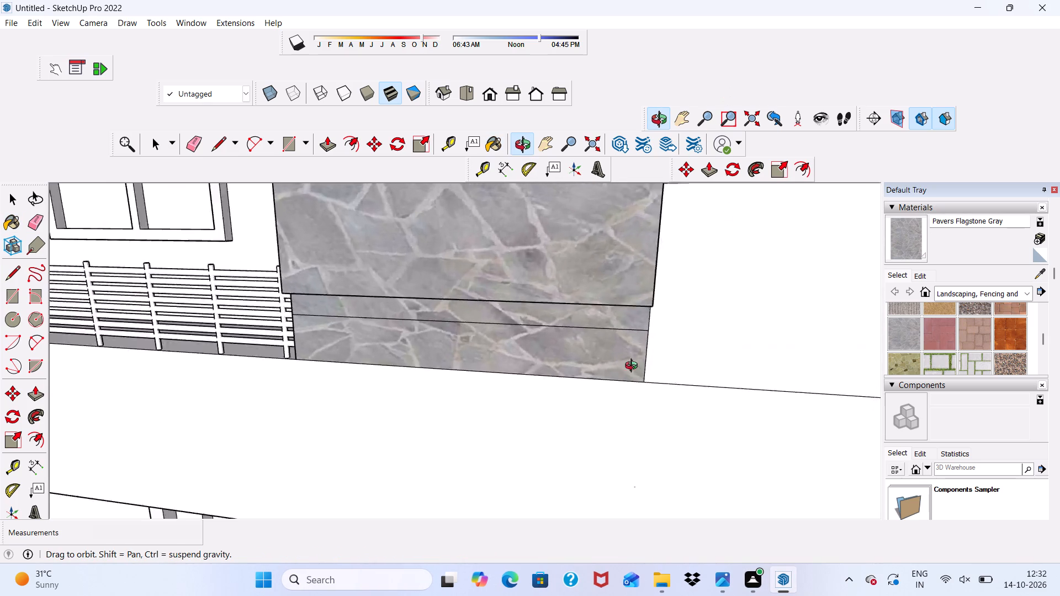
middle_drag(634, 367, 368, 567)
scroll(352, 533, down, 5)
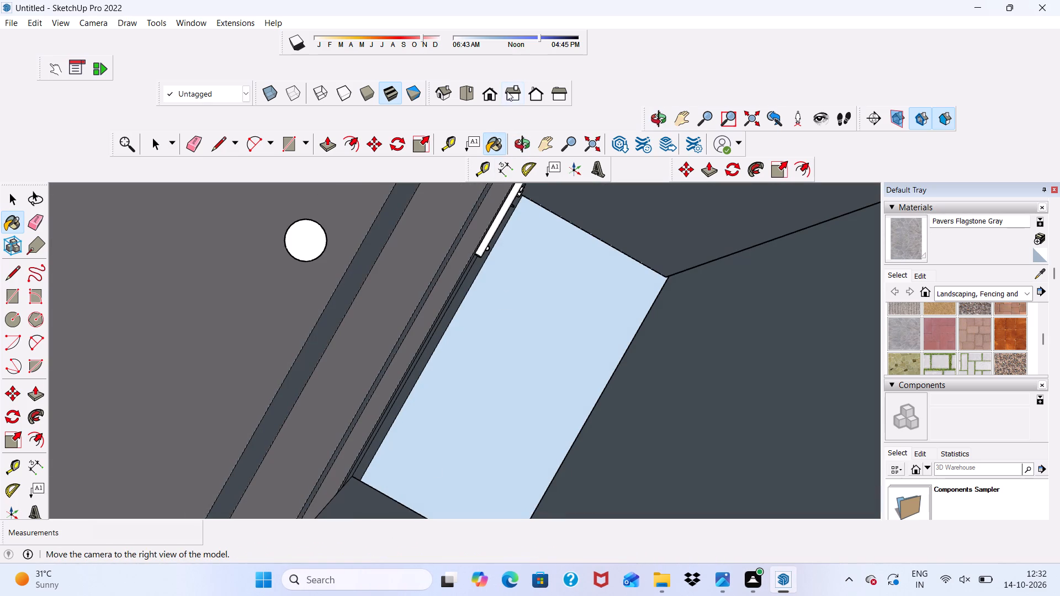
click(490, 95)
scroll(536, 259, down, 5)
scroll(564, 317, down, 6)
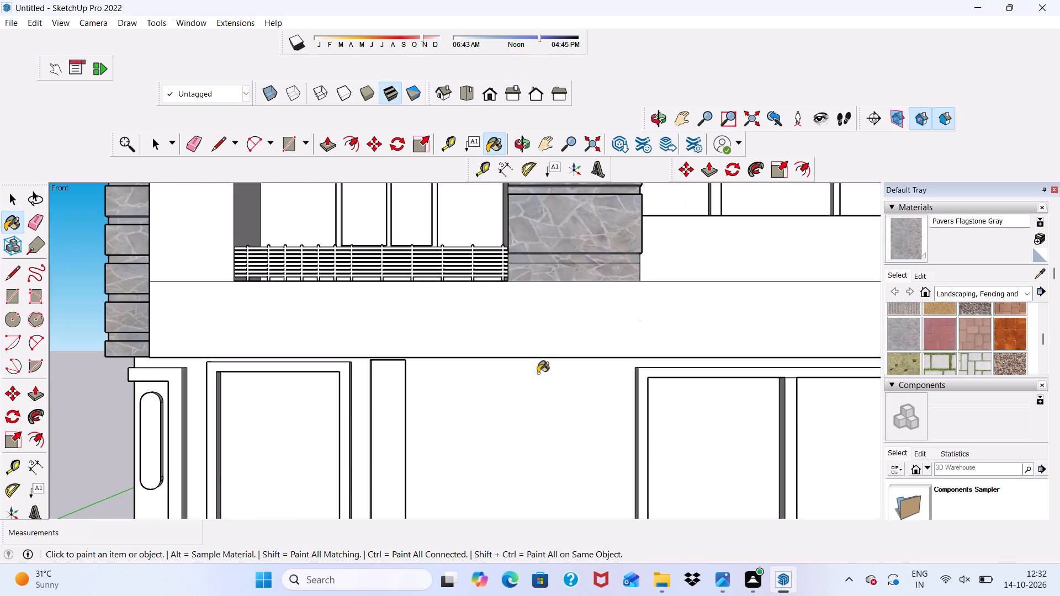
scroll(538, 373, down, 12)
middle_drag(515, 441, 723, 453)
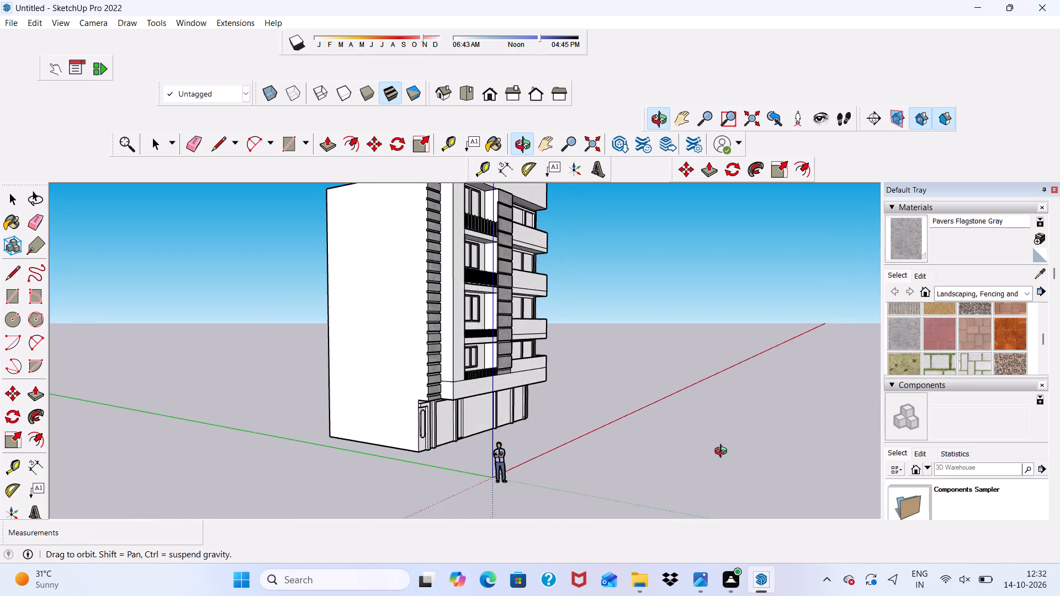
middle_drag(723, 453, 501, 496)
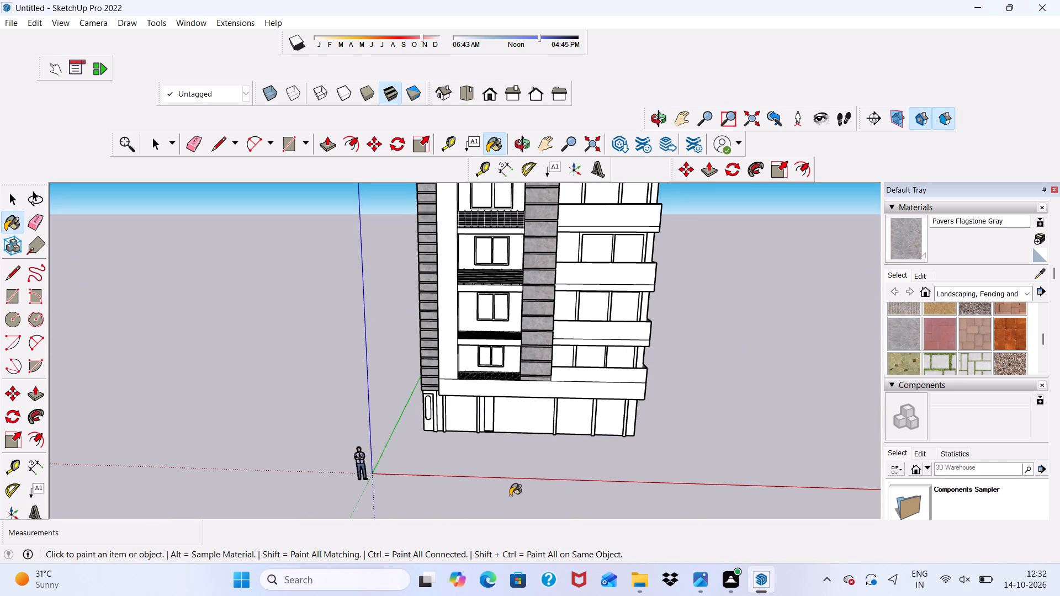
scroll(1023, 350, up, 2)
scroll(1005, 340, down, 2)
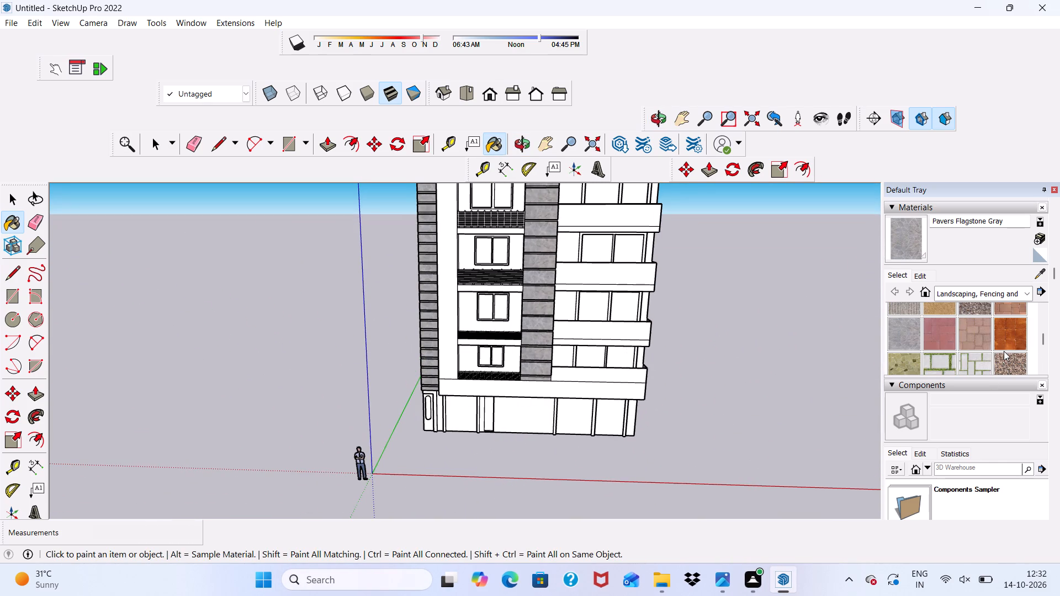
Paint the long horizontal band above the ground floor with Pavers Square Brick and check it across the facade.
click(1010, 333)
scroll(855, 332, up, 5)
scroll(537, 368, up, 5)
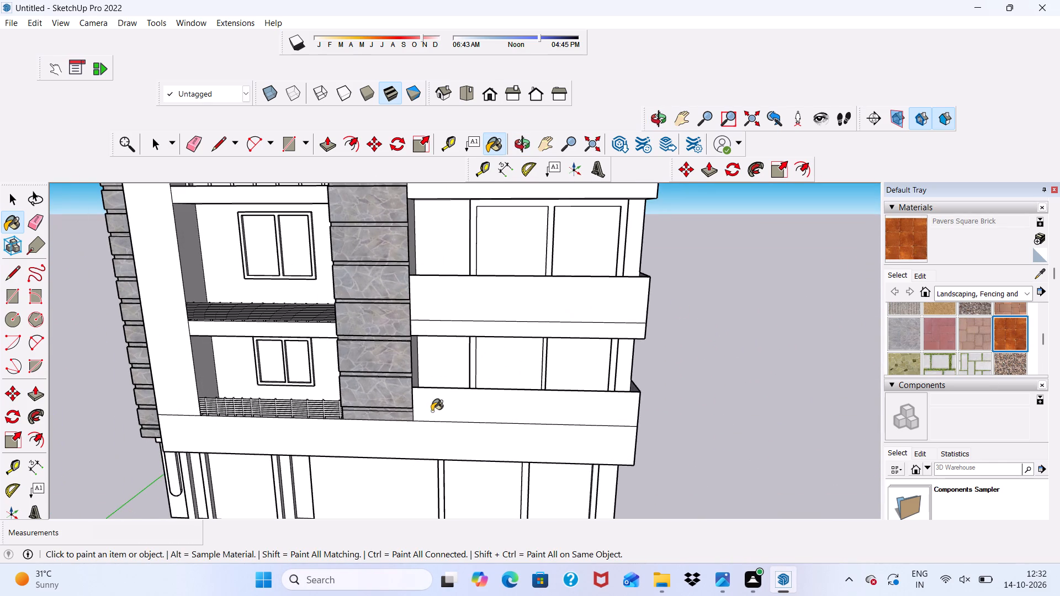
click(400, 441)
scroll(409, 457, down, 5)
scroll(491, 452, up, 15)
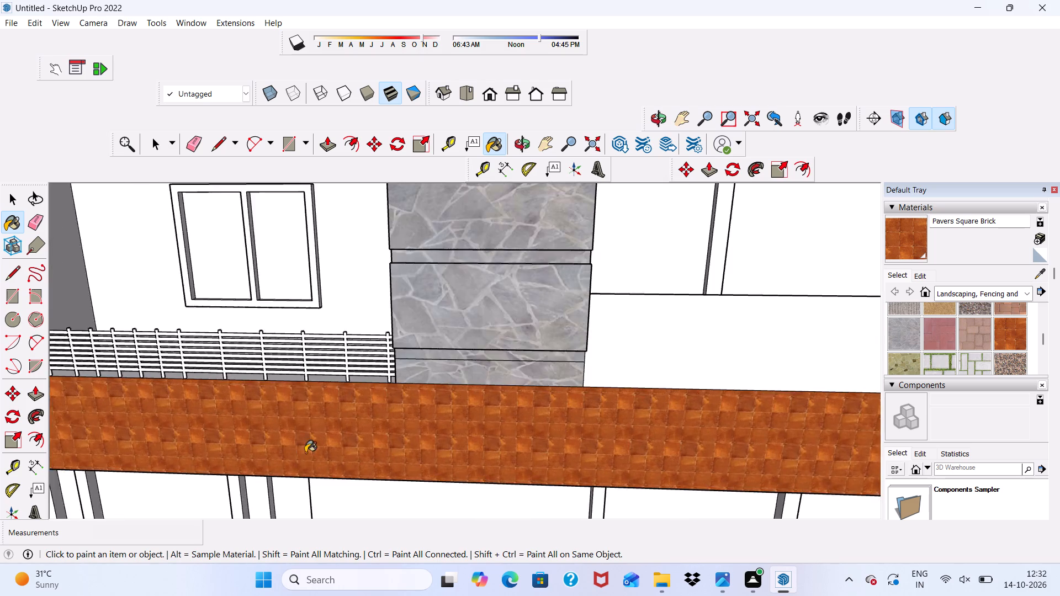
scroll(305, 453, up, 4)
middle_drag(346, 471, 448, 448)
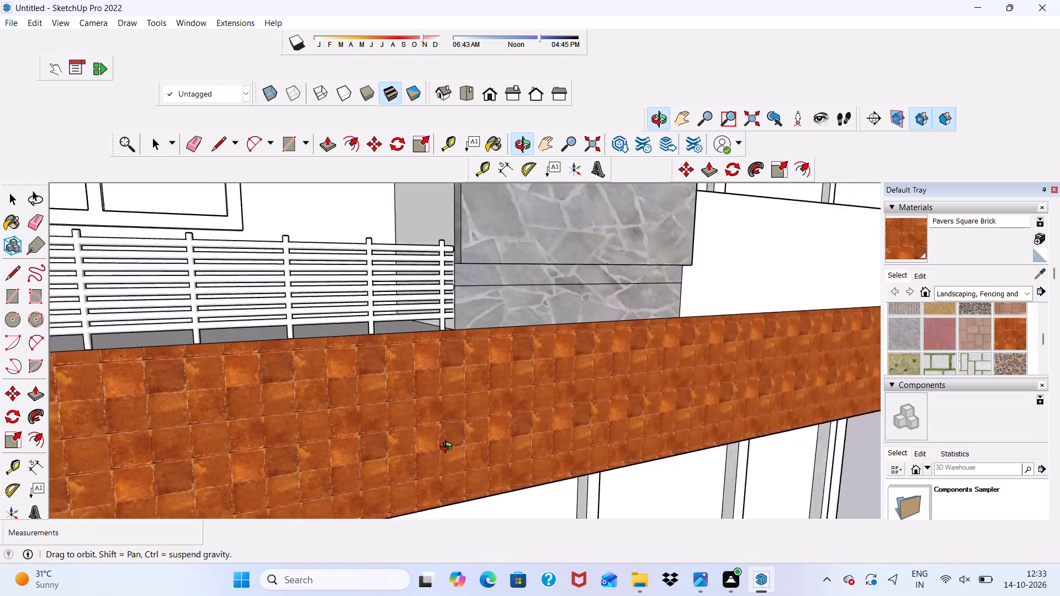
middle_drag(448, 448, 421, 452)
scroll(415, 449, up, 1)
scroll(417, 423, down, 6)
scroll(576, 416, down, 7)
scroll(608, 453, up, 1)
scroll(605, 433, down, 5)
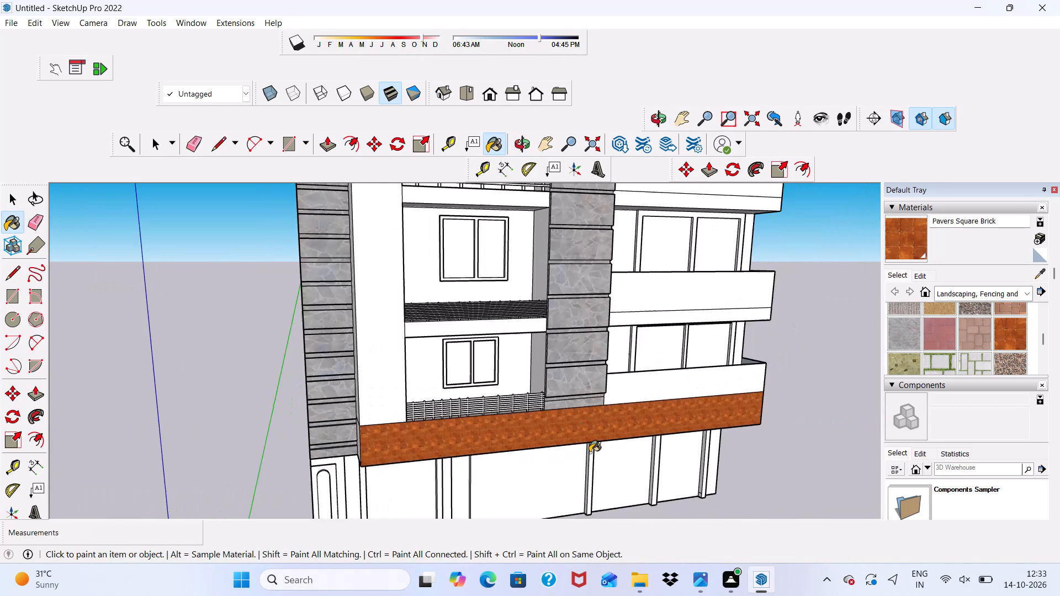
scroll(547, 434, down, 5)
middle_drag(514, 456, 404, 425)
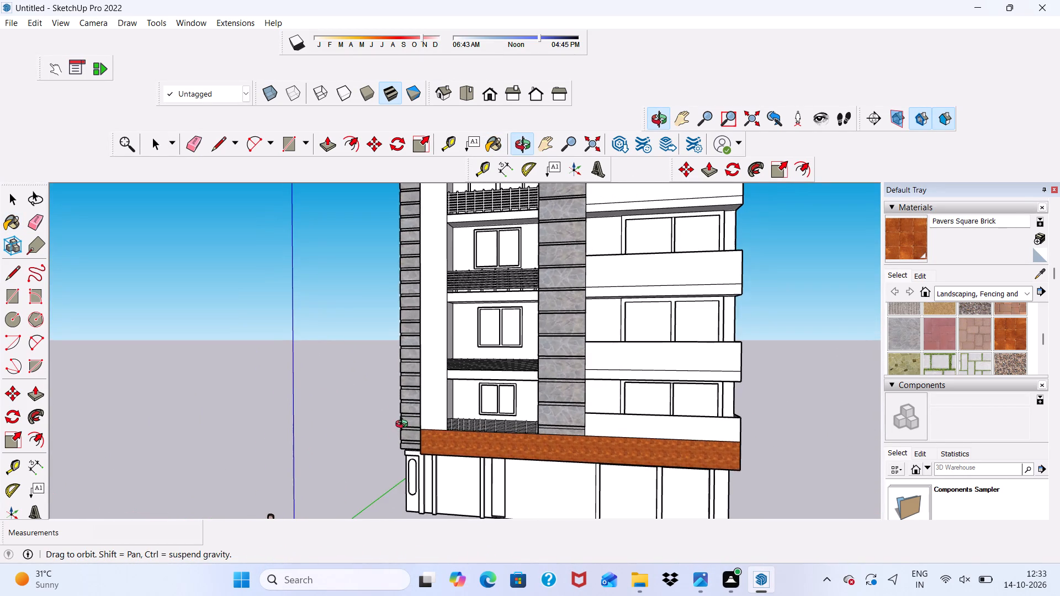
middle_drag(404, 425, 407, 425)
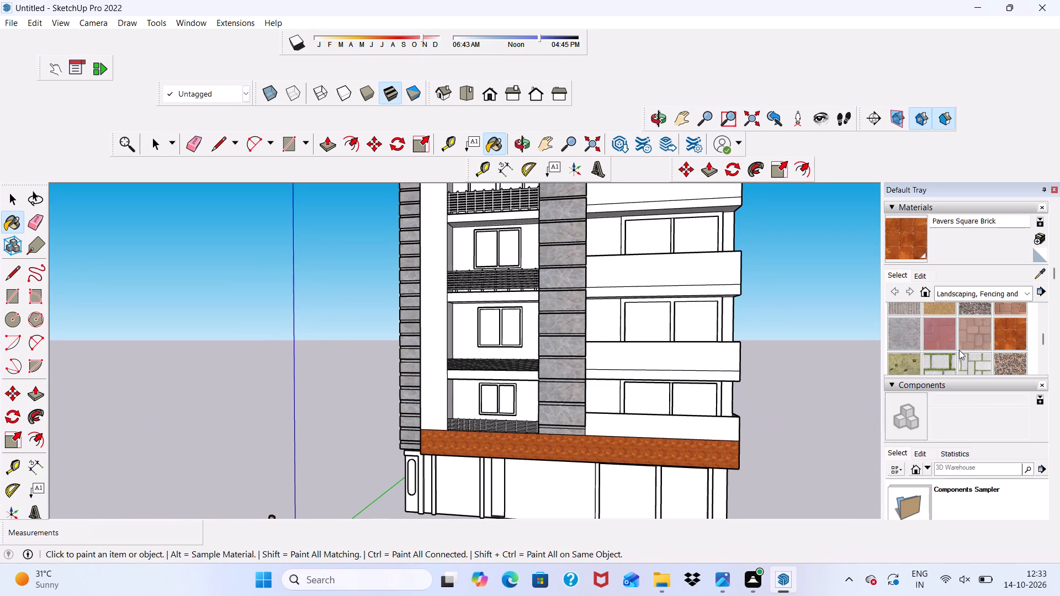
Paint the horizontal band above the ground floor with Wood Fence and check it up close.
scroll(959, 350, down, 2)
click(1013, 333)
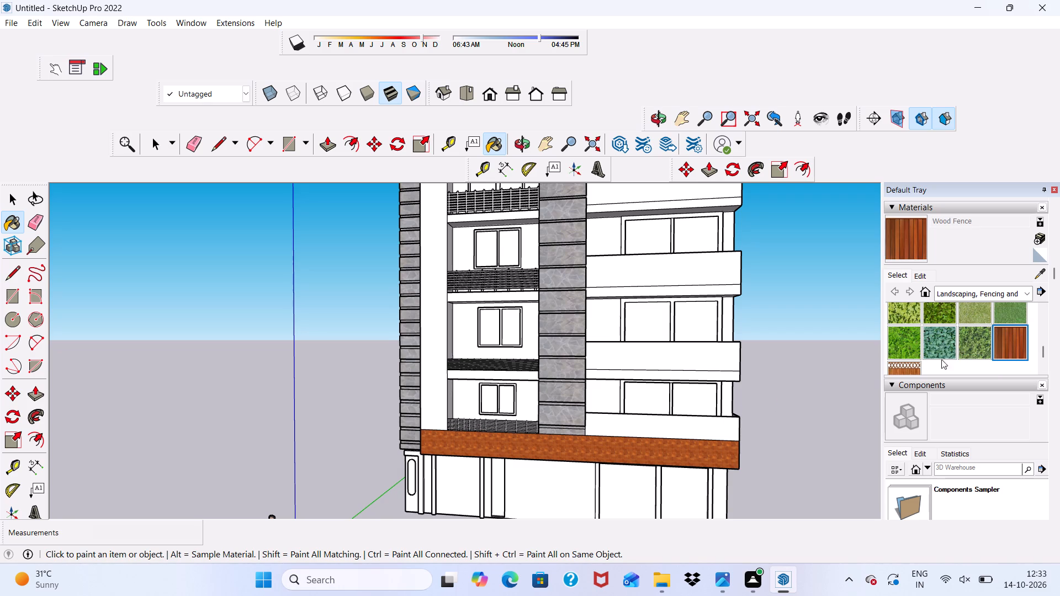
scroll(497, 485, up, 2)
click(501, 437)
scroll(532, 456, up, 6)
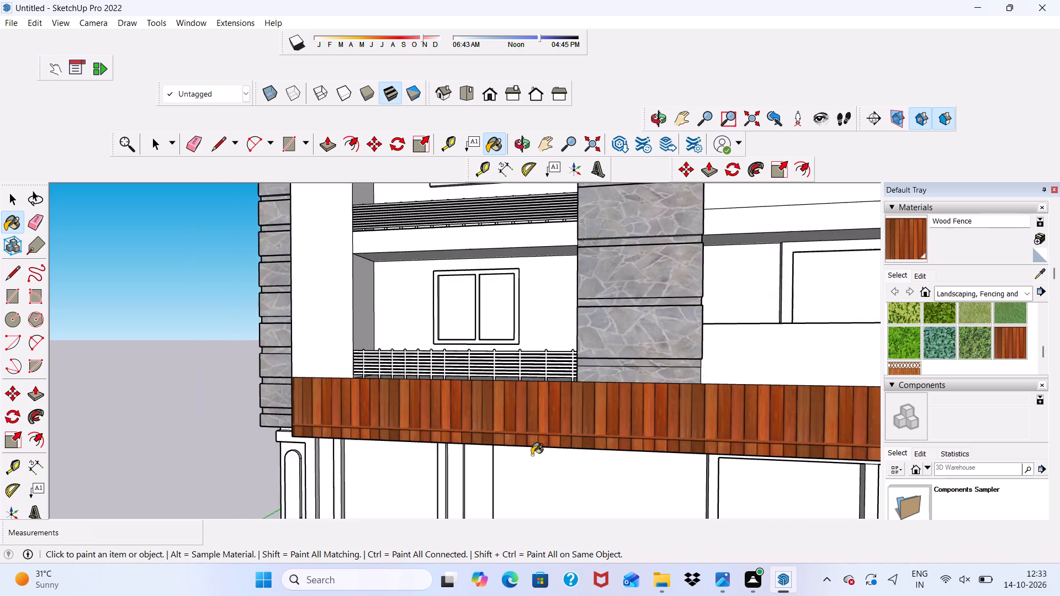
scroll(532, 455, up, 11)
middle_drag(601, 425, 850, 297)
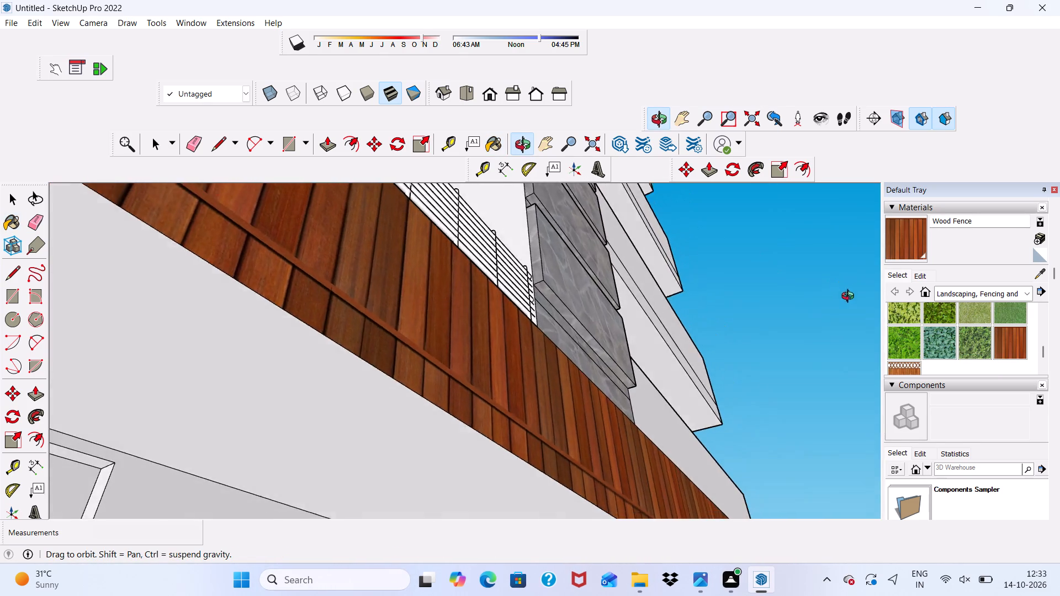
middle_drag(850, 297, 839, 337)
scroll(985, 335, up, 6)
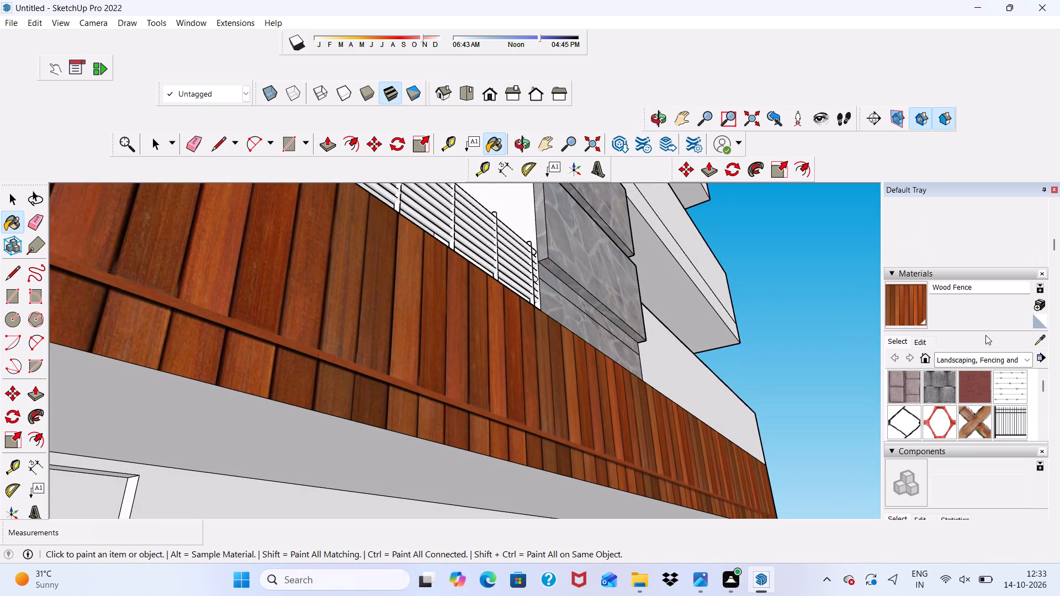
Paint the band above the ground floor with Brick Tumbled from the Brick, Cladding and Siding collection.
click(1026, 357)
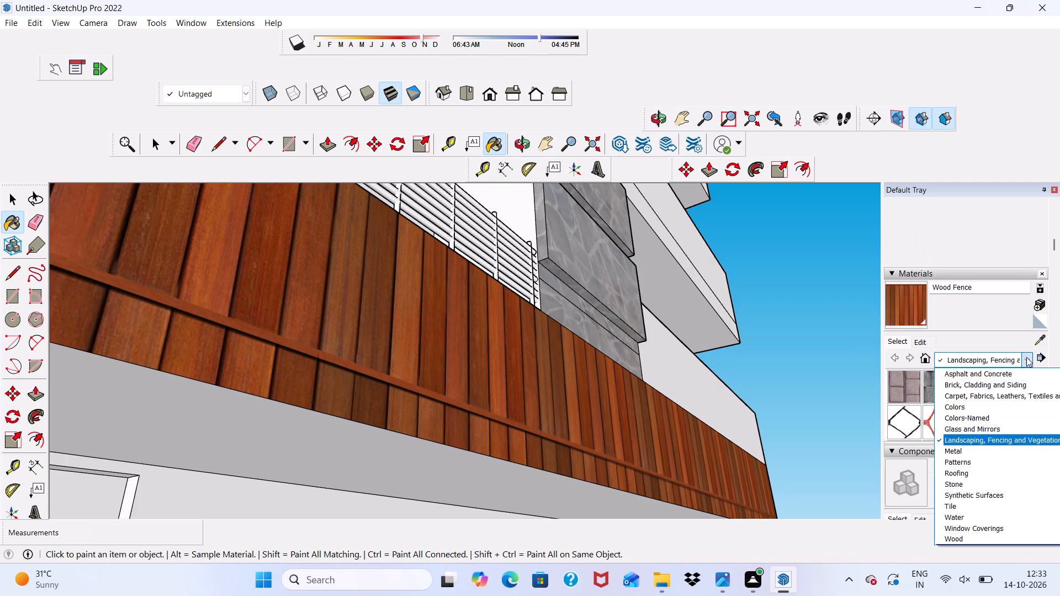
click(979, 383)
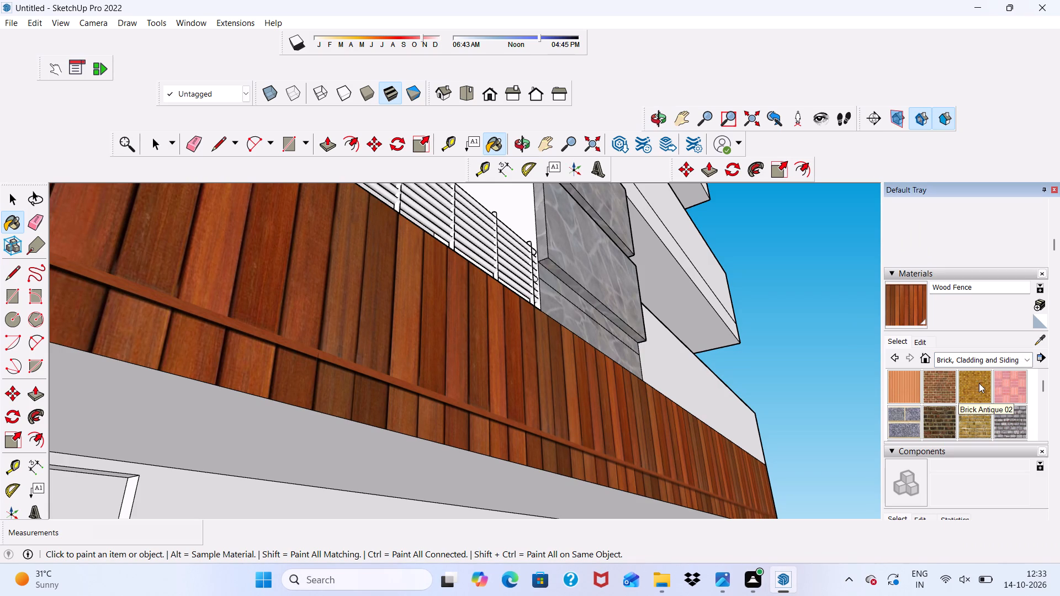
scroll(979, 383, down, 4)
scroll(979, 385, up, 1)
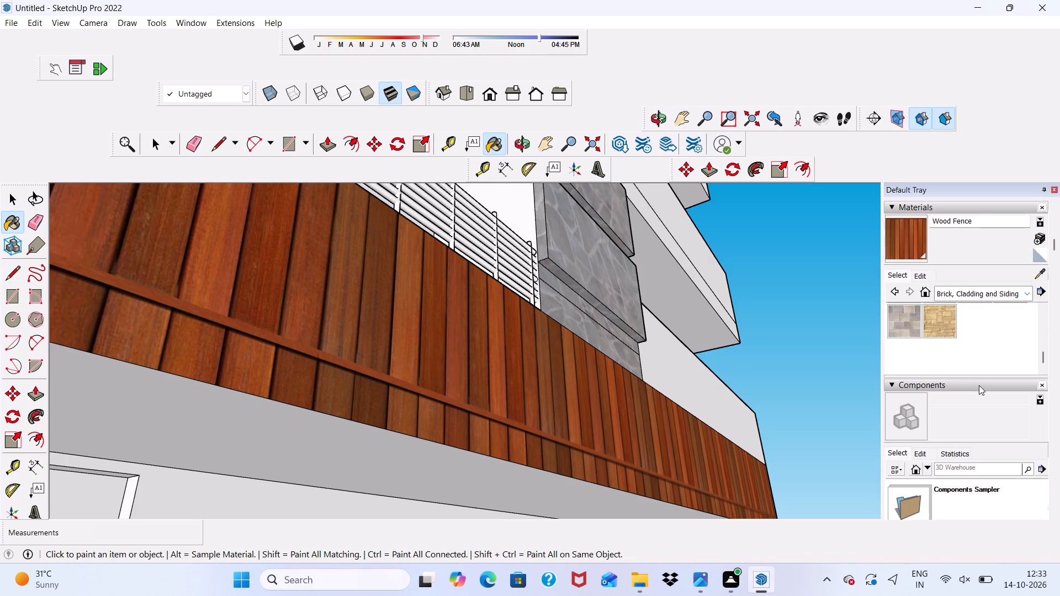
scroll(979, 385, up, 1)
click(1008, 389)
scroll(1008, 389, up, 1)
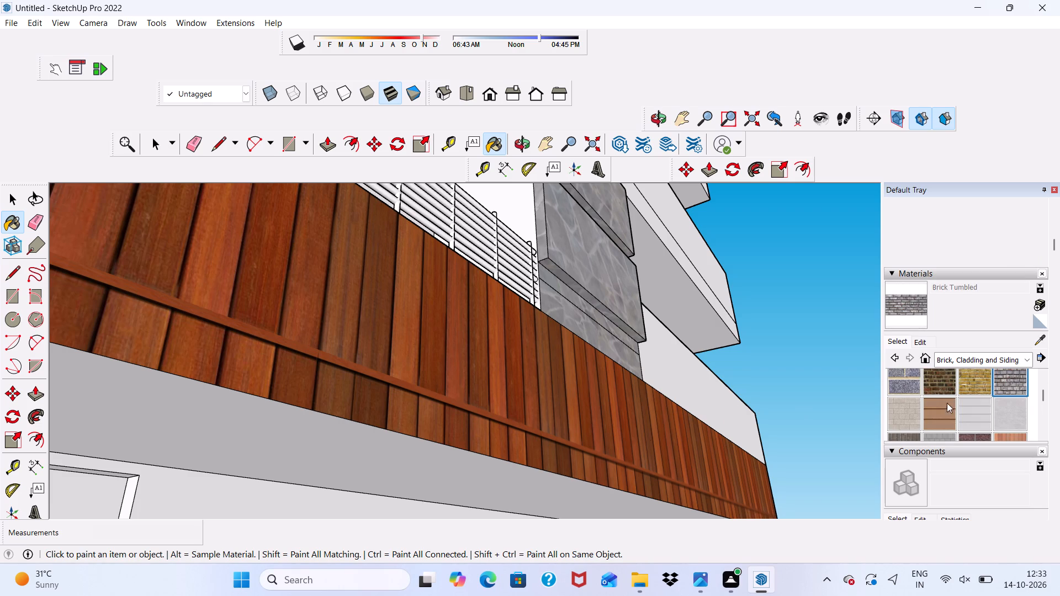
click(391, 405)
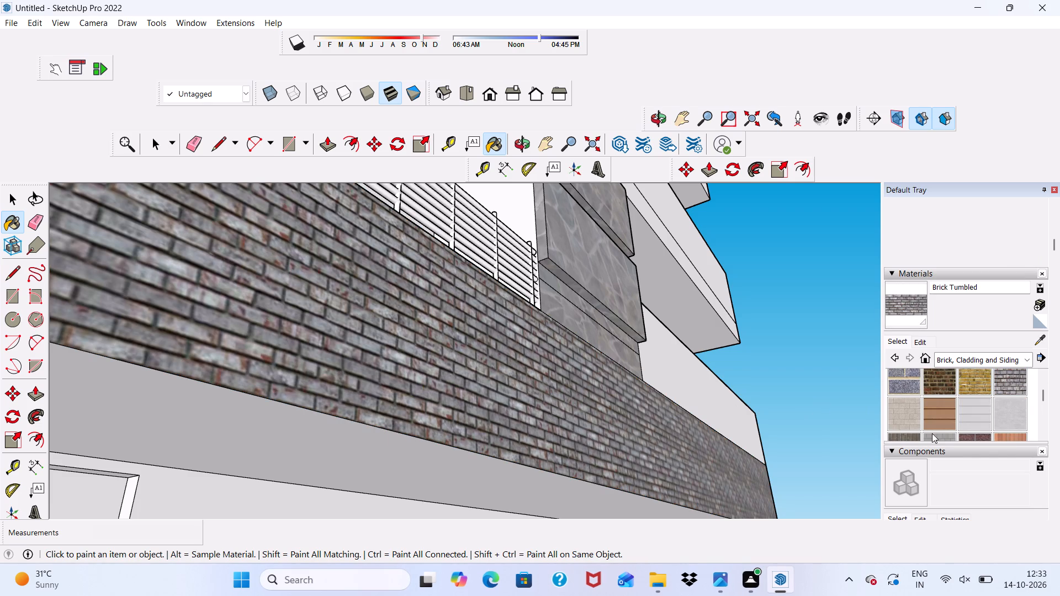
Paint the band above the ground floor with Modern Siding from the Brick, Cladding and Siding collection.
scroll(951, 416, down, 1)
click(1016, 371)
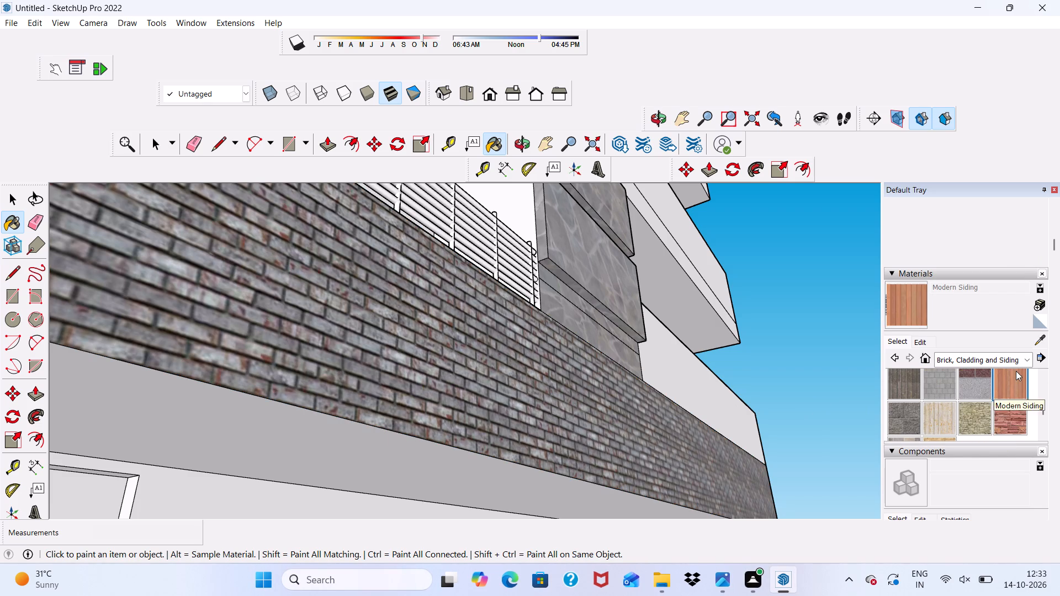
click(286, 362)
scroll(195, 398, down, 5)
scroll(235, 374, down, 5)
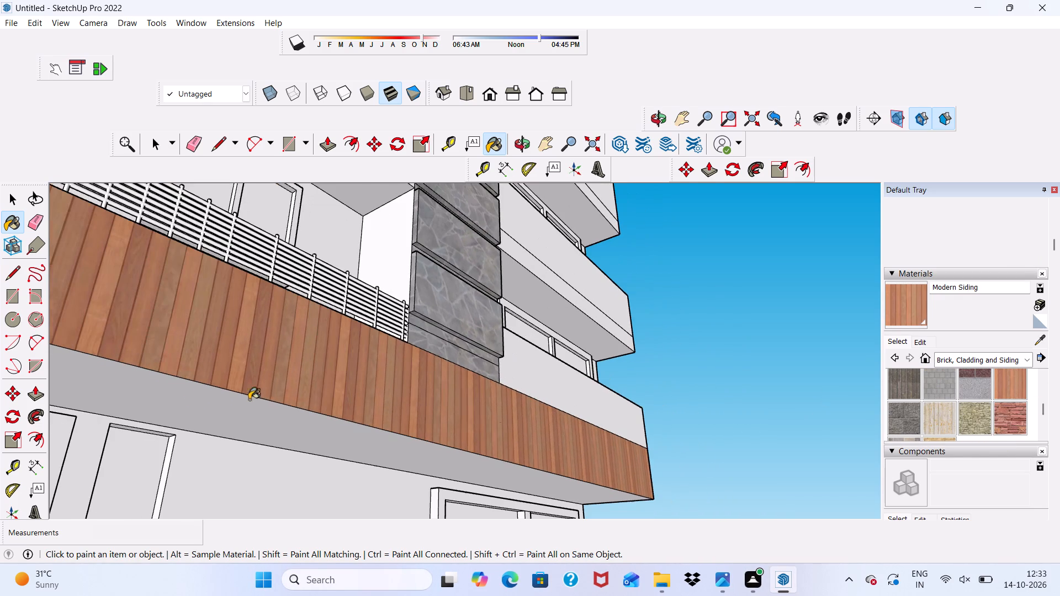
Change the Modern Siding material's color to a strong red and check the band against the facade.
click(921, 343)
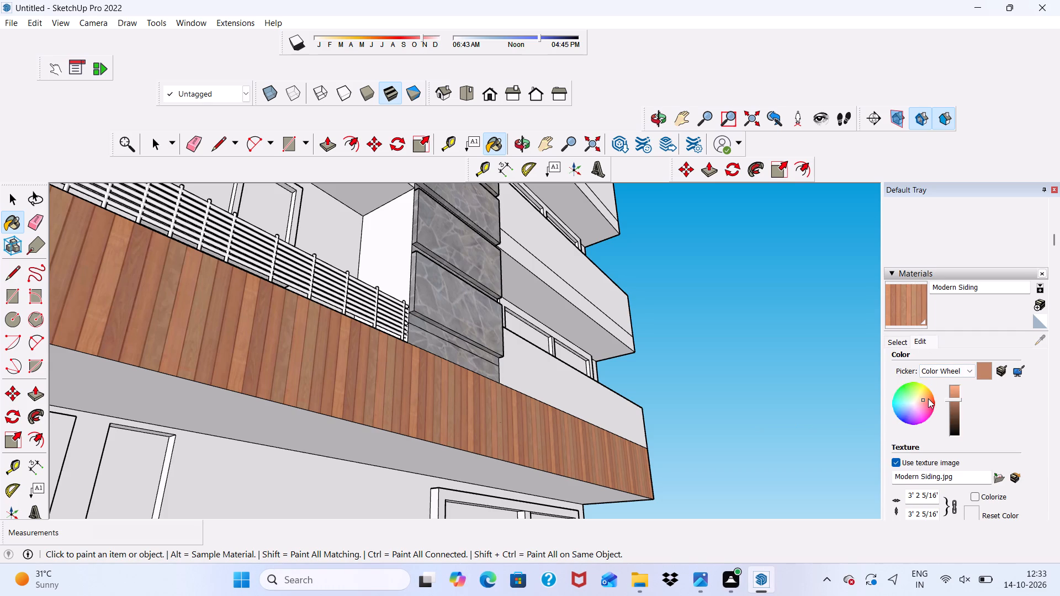
click(933, 402)
scroll(390, 410, up, 2)
scroll(187, 407, down, 5)
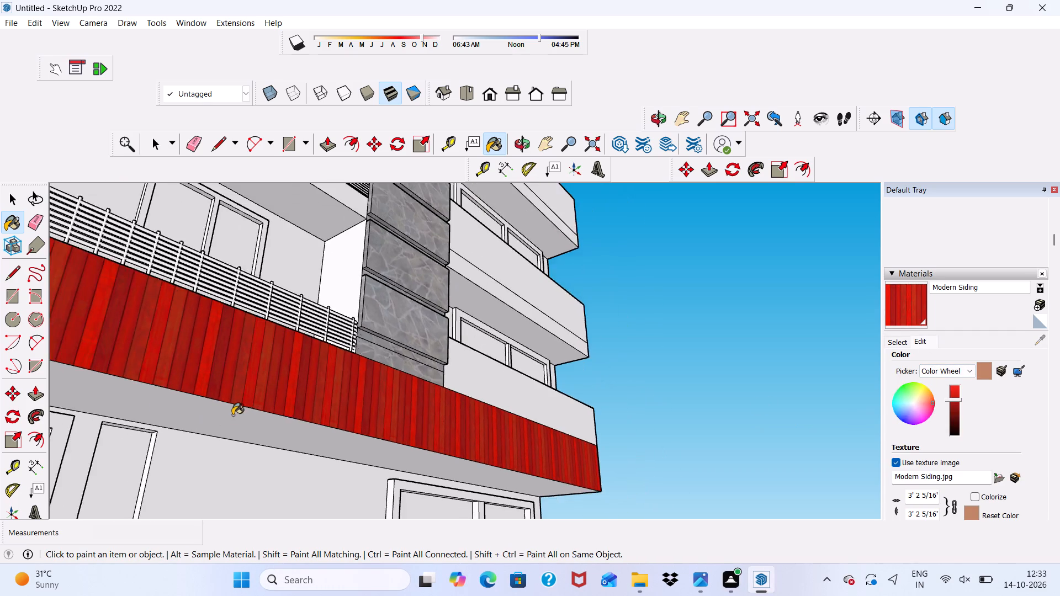
scroll(233, 414, down, 10)
middle_drag(284, 438, 0, 488)
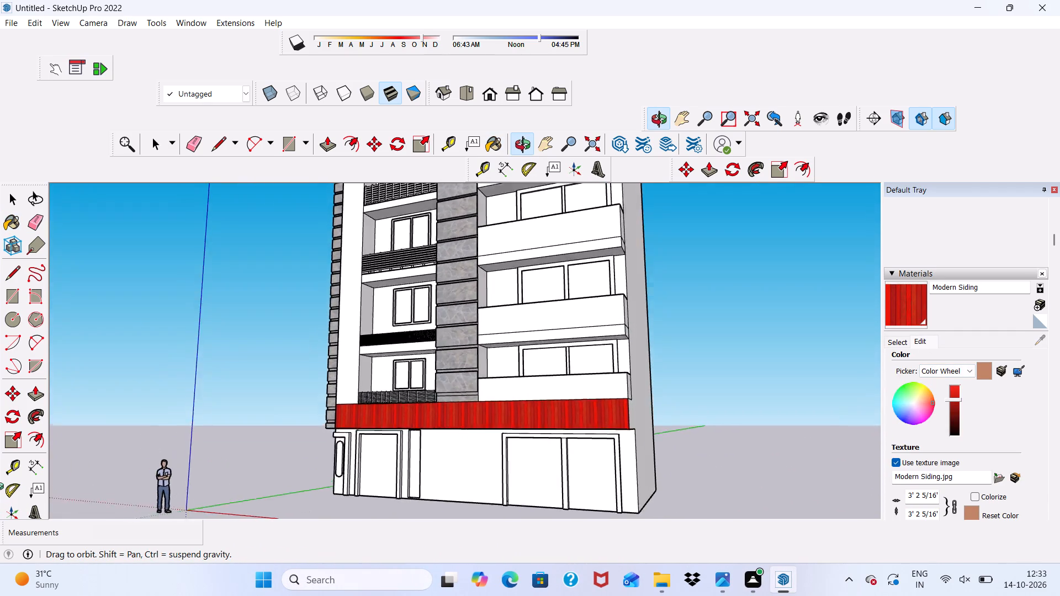
middle_drag(0, 488, 195, 483)
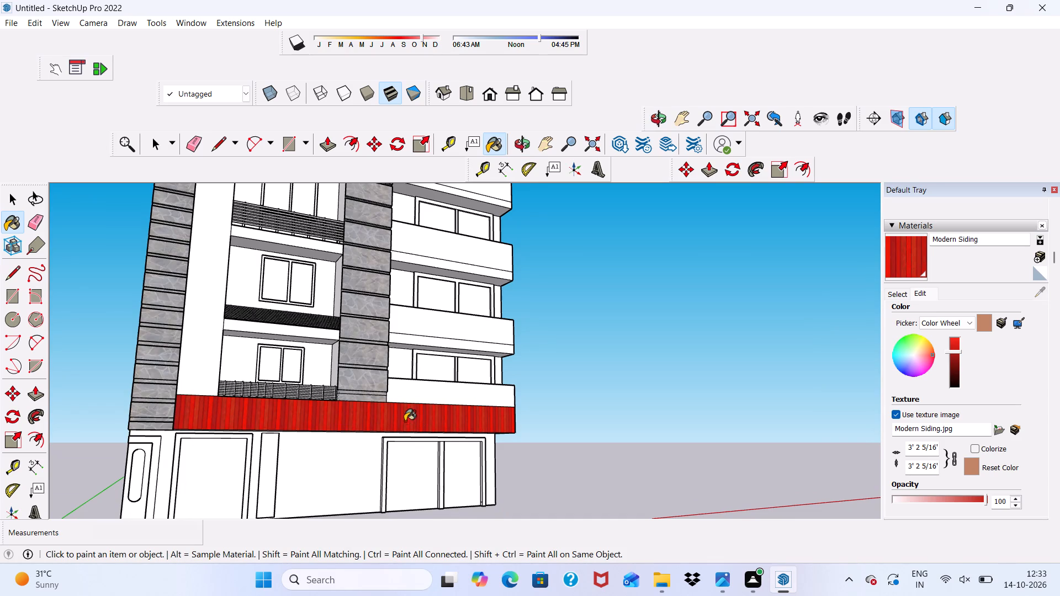
Paint the white front face across the top of the facade with the red Modern Siding.
scroll(330, 407, down, 10)
scroll(310, 251, up, 7)
scroll(310, 251, down, 1)
click(335, 269)
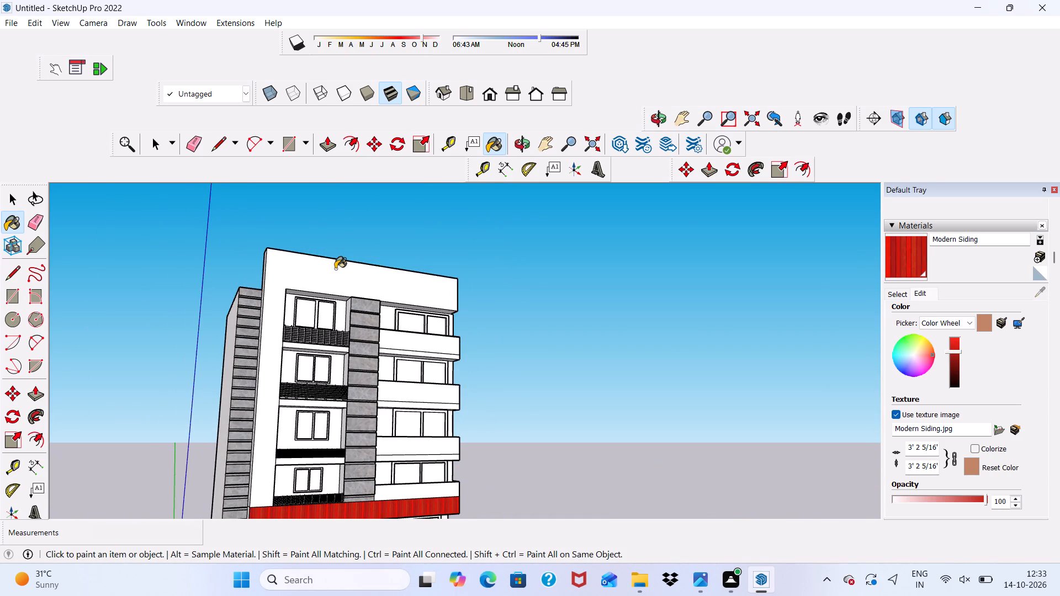
Undo the last red paint applied to the facade's white front face.
scroll(372, 281, up, 4)
key(ctrl+z)
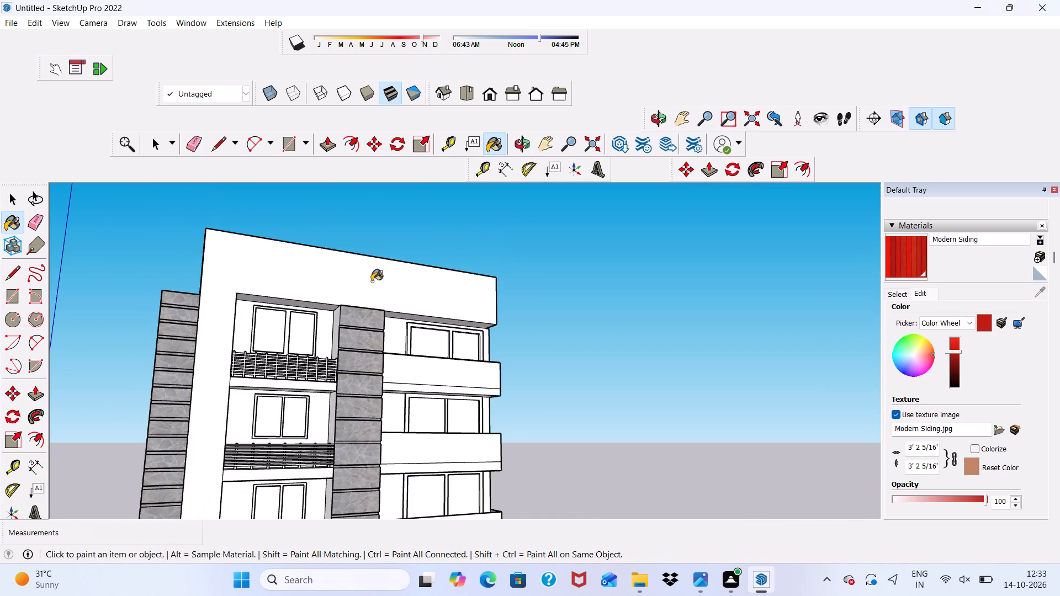
Draw a line about 3' 10 1/2" long across the frame's vertical white strip, just above the top-floor balcony railing.
key(space)
click(219, 139)
scroll(247, 221, up, 2)
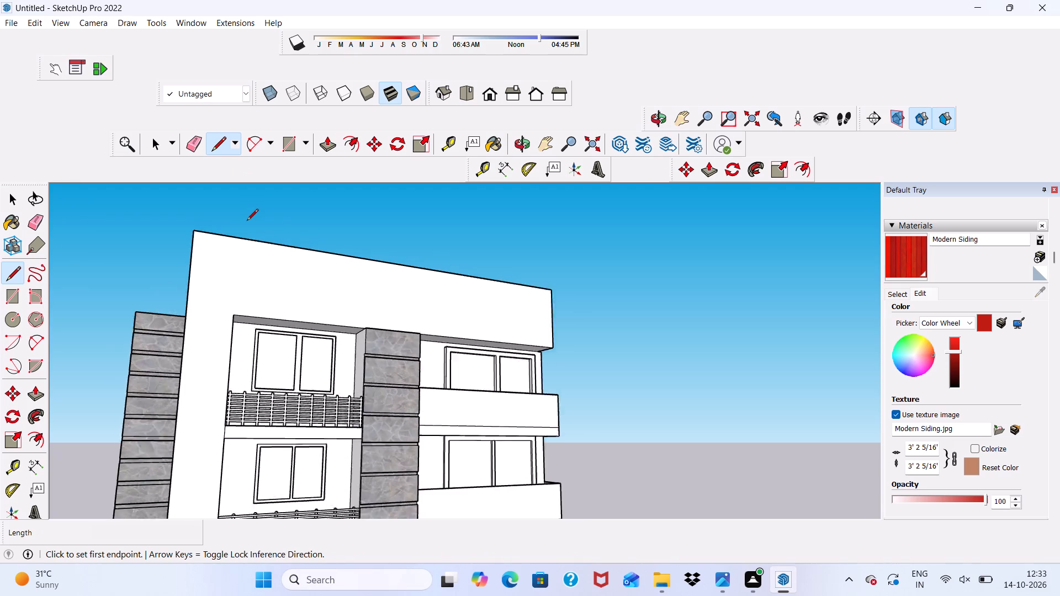
scroll(247, 221, up, 2)
scroll(229, 218, down, 7)
scroll(248, 266, down, 3)
scroll(192, 296, up, 2)
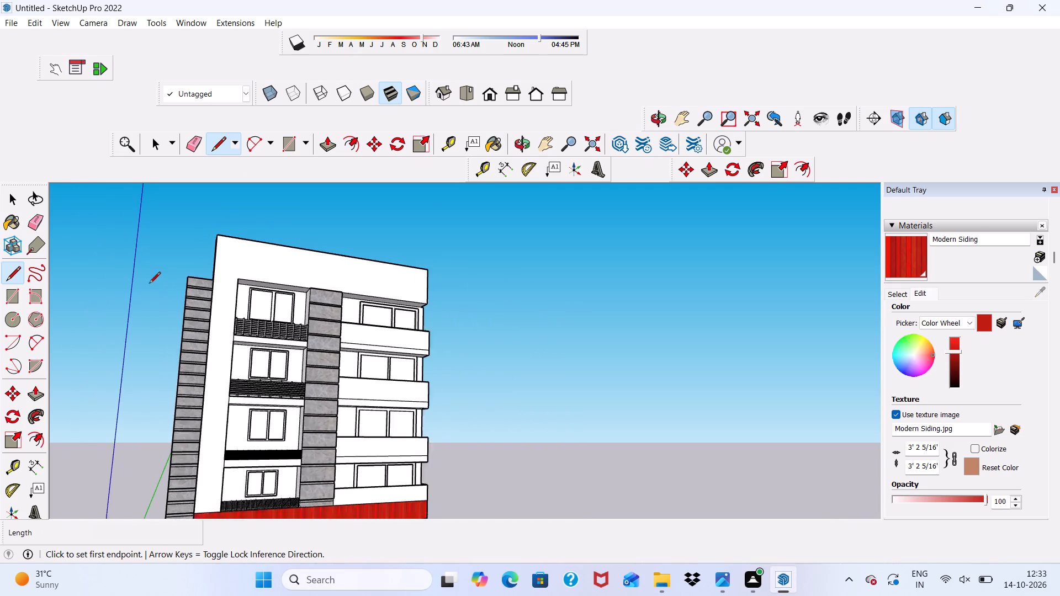
scroll(202, 347, up, 5)
scroll(248, 313, up, 6)
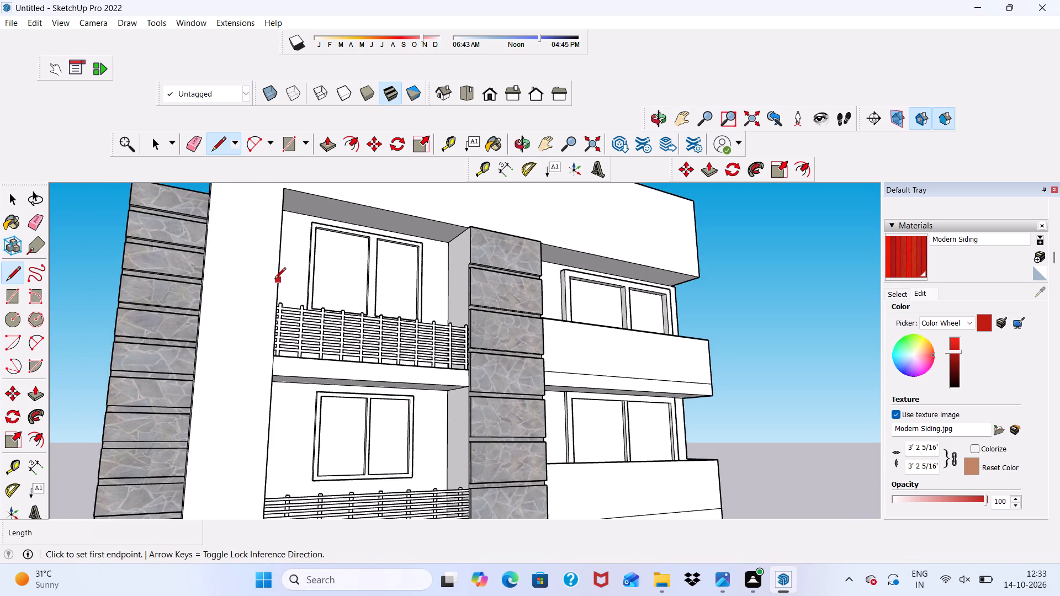
click(277, 280)
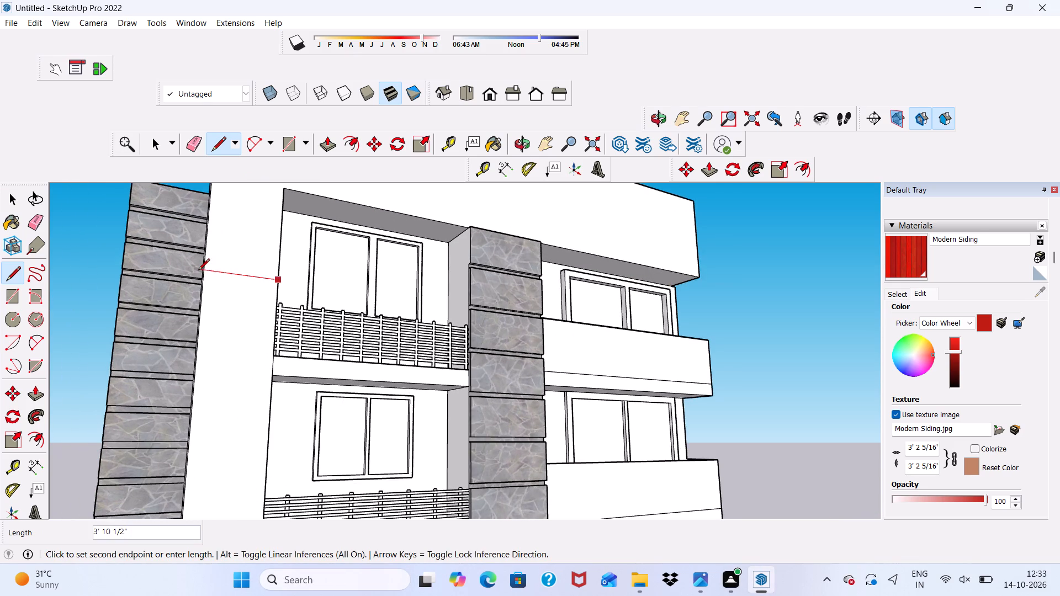
click(198, 270)
key(space)
Paint the frame face above the dividing line with the red Modern Siding, including the band across the top.
click(904, 252)
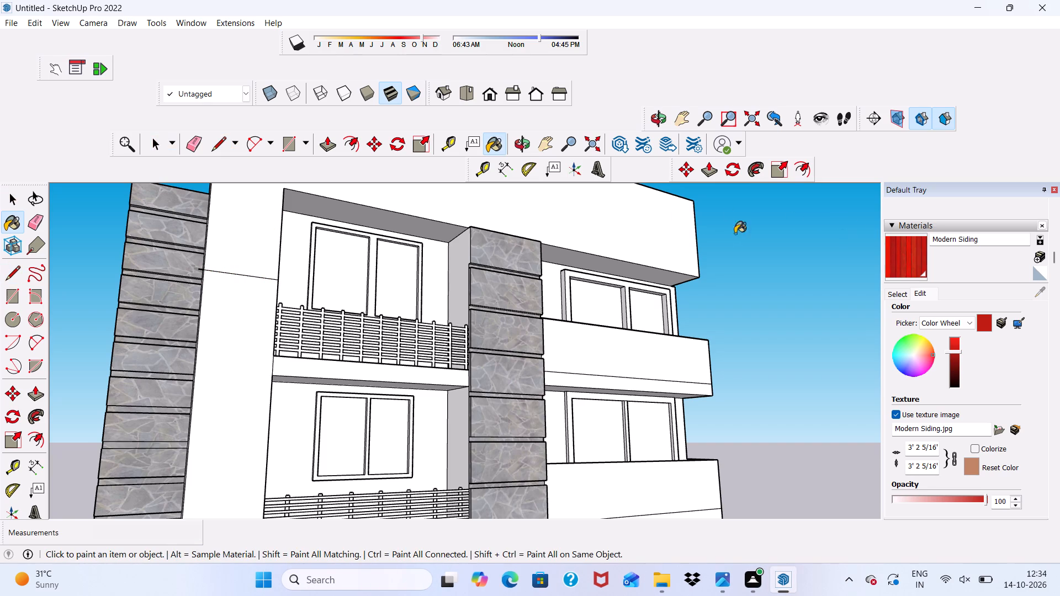
scroll(433, 197, up, 1)
click(236, 232)
scroll(236, 232, down, 5)
Erase the short end of the dividing line that overhangs the outer edge of the frame strip.
middle_drag(240, 247, 289, 304)
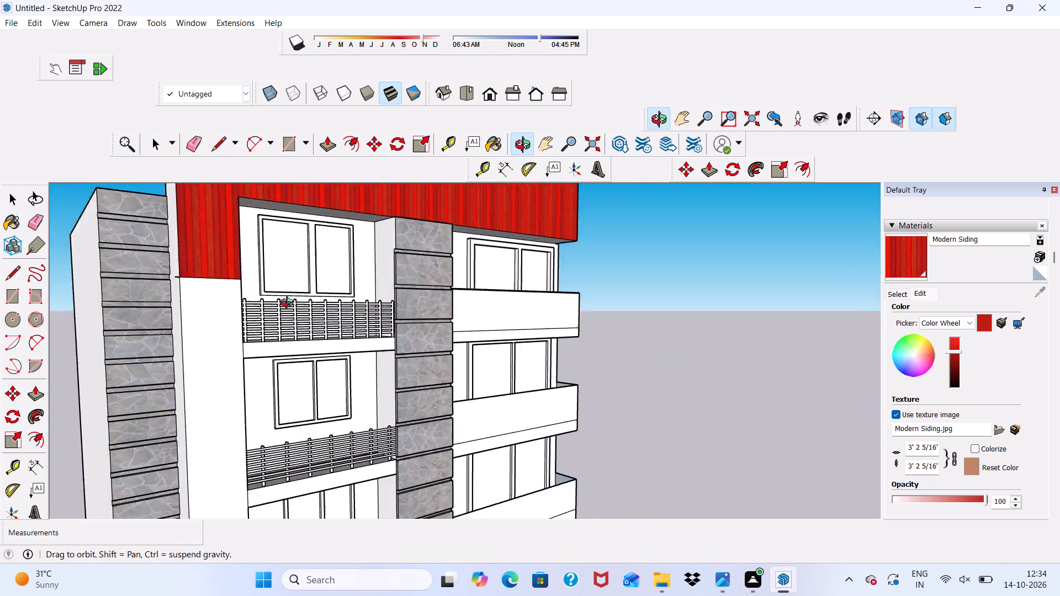
middle_drag(289, 304, 411, 294)
click(194, 136)
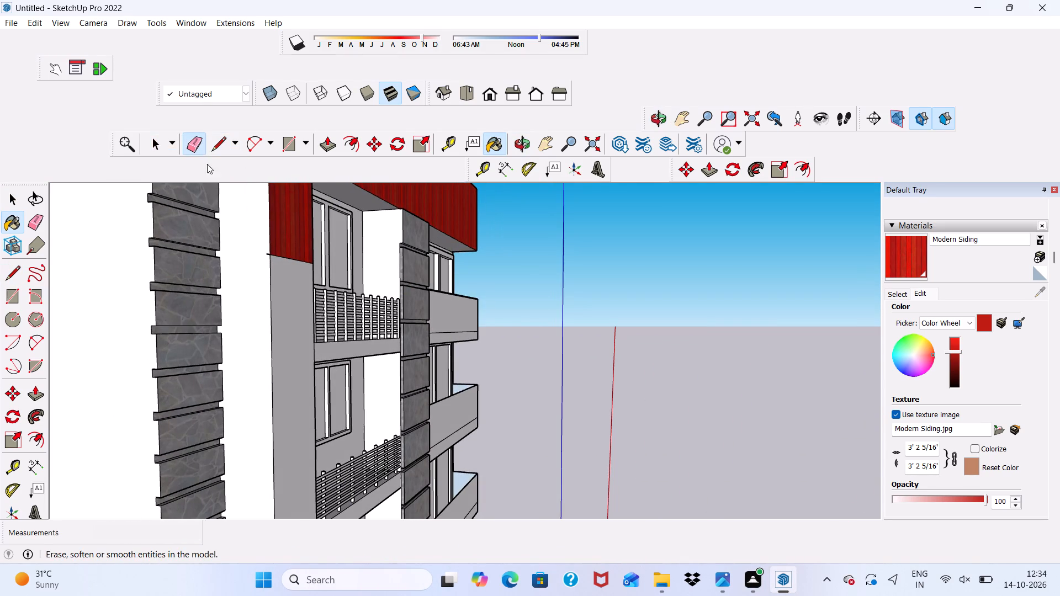
scroll(245, 243, up, 14)
drag(273, 265, 272, 274)
scroll(278, 263, down, 6)
middle_drag(300, 285, 86, 302)
scroll(160, 259, down, 10)
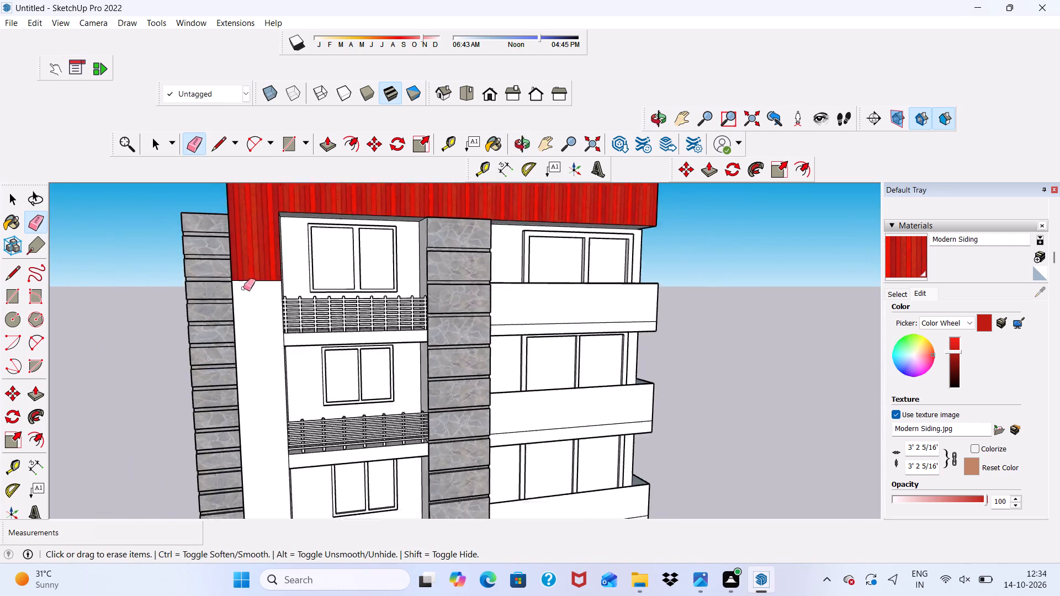
Paint the end face and the top face of the upper frame band with the red Modern Siding.
scroll(243, 288, down, 6)
middle_drag(260, 293, 0, 269)
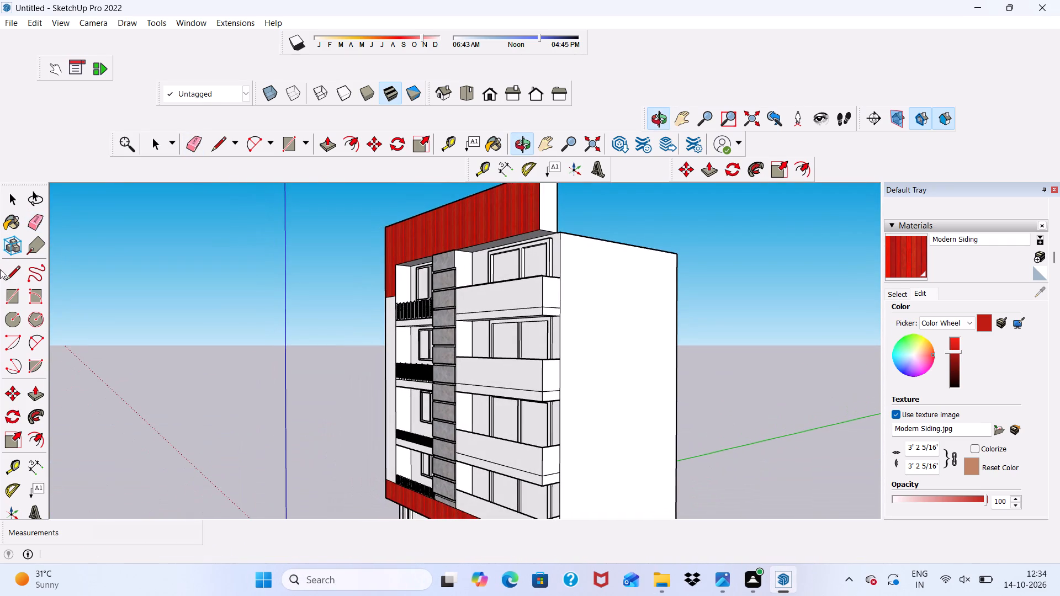
scroll(380, 262, up, 5)
scroll(304, 261, down, 6)
scroll(452, 222, up, 3)
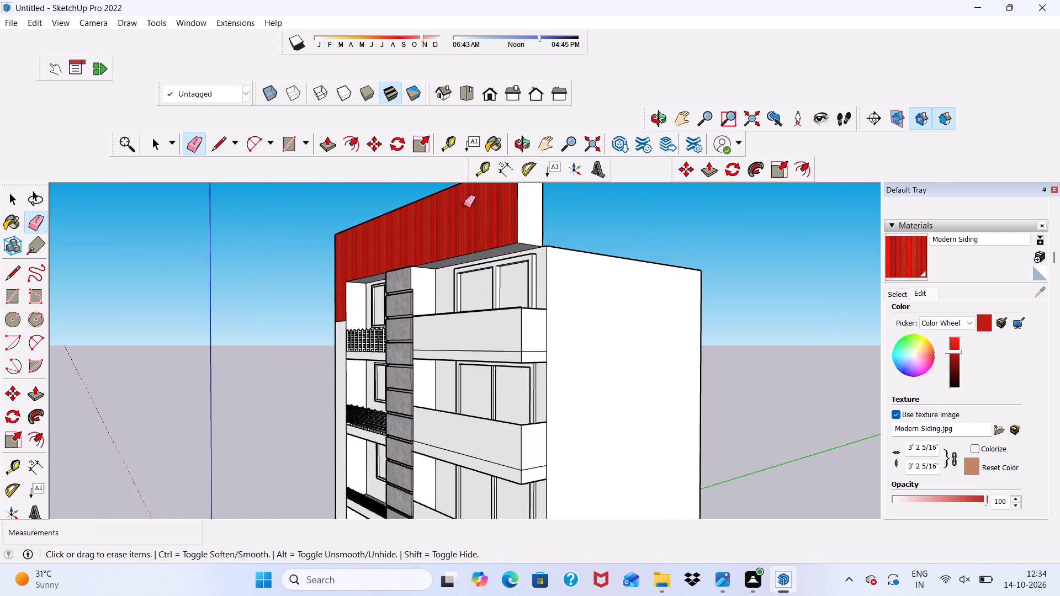
scroll(702, 331, down, 6)
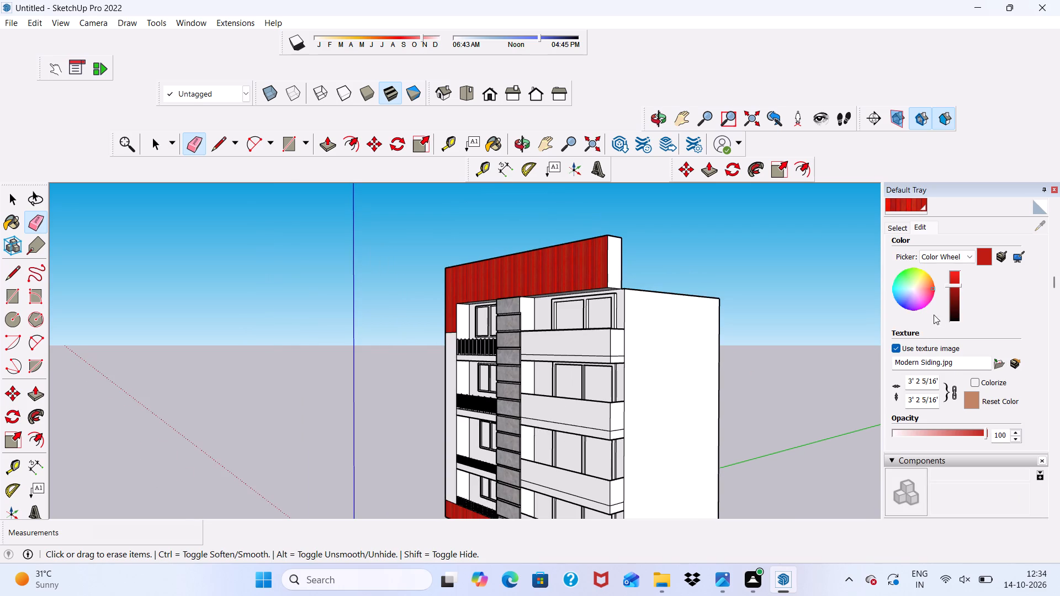
click(908, 206)
scroll(719, 210, up, 3)
scroll(582, 264, up, 5)
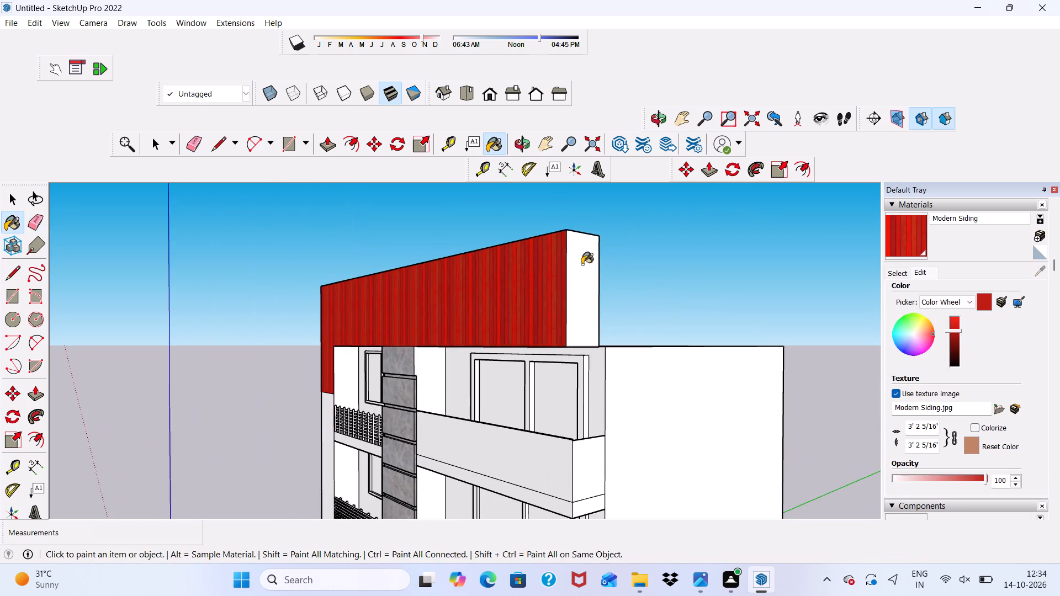
click(582, 264)
scroll(559, 324, down, 1)
middle_drag(559, 325, 567, 479)
click(501, 399)
Examine the red Modern Siding bands against the columns, balconies and windows of the whole facade.
scroll(438, 414, down, 3)
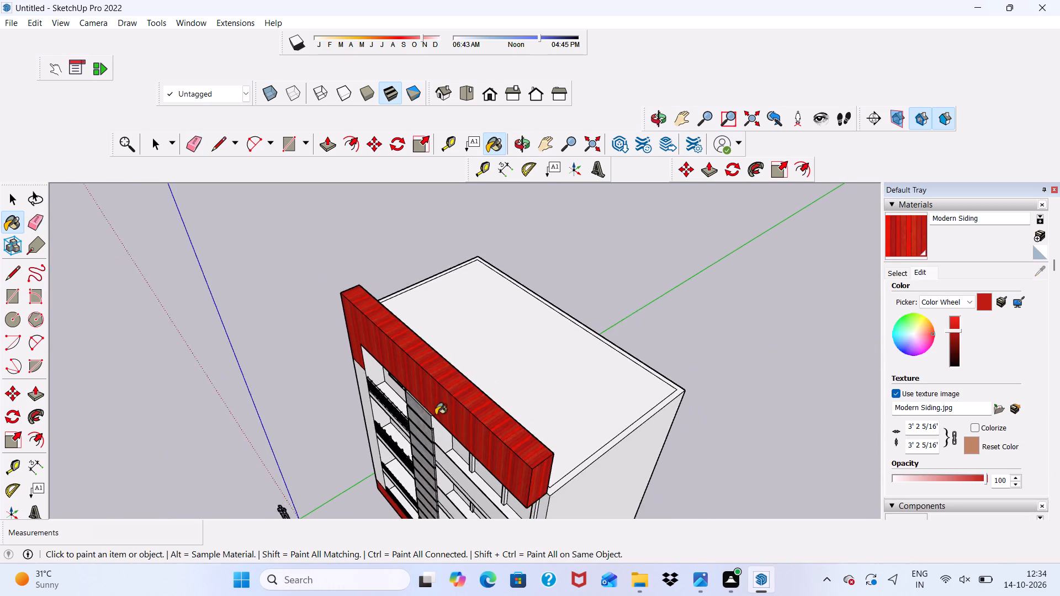
middle_drag(435, 415, 637, 193)
scroll(623, 214, down, 9)
scroll(571, 279, up, 8)
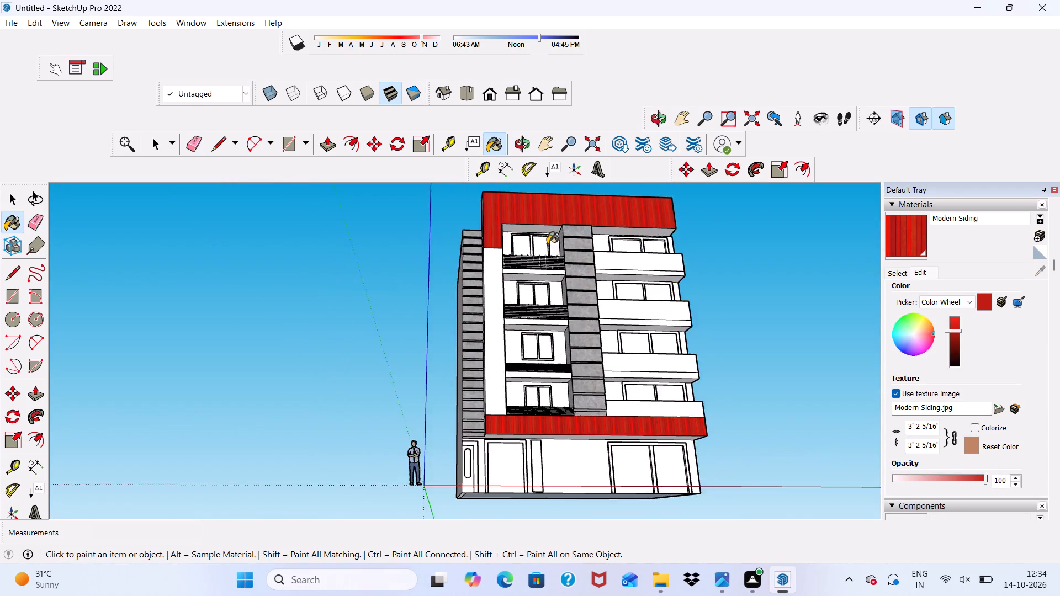
scroll(547, 244, up, 9)
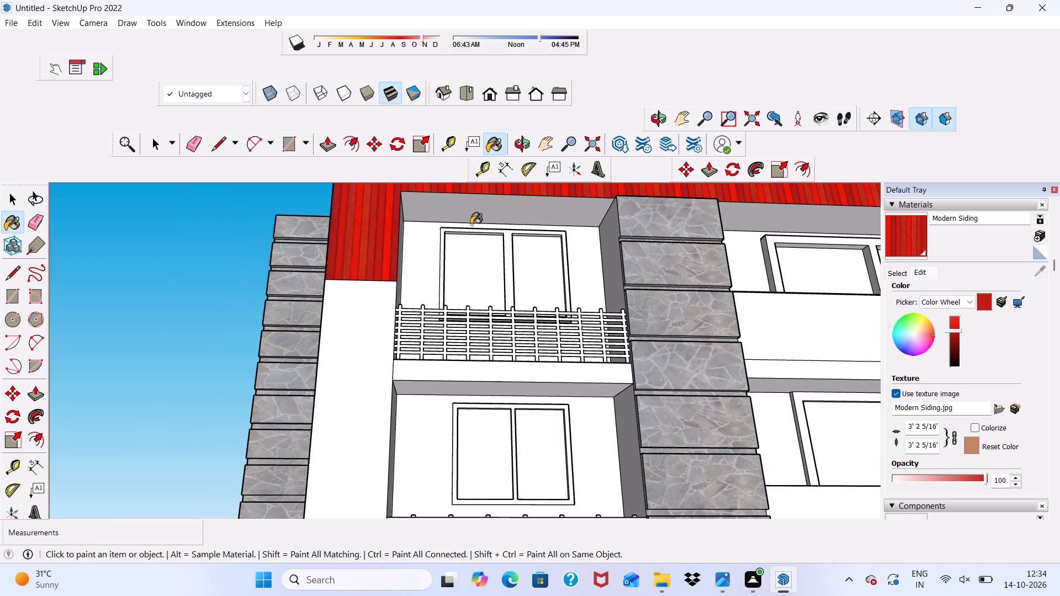
scroll(456, 236, down, 7)
scroll(479, 279, down, 3)
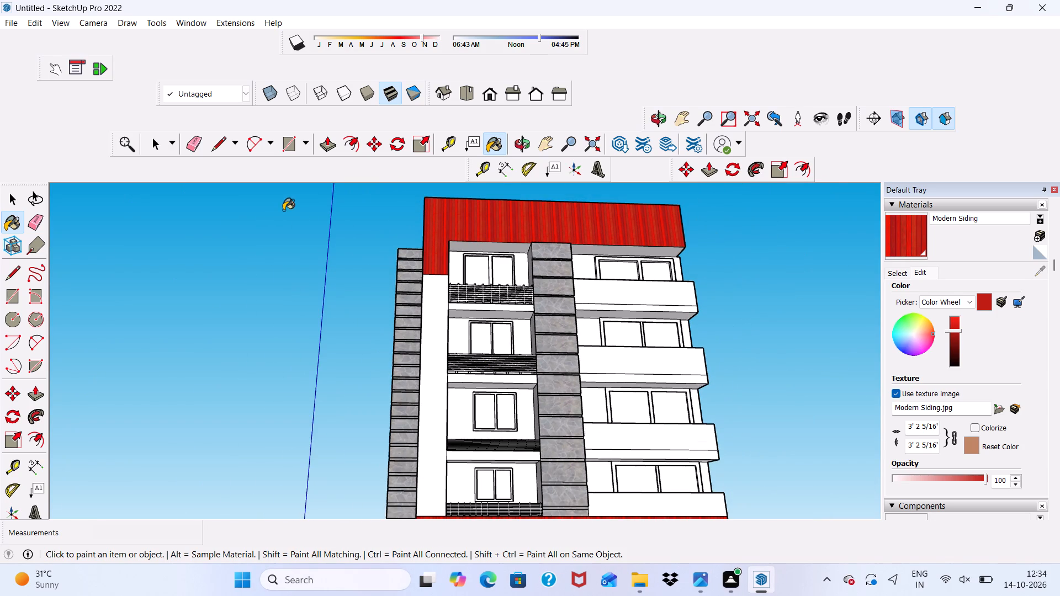
scroll(451, 291, down, 2)
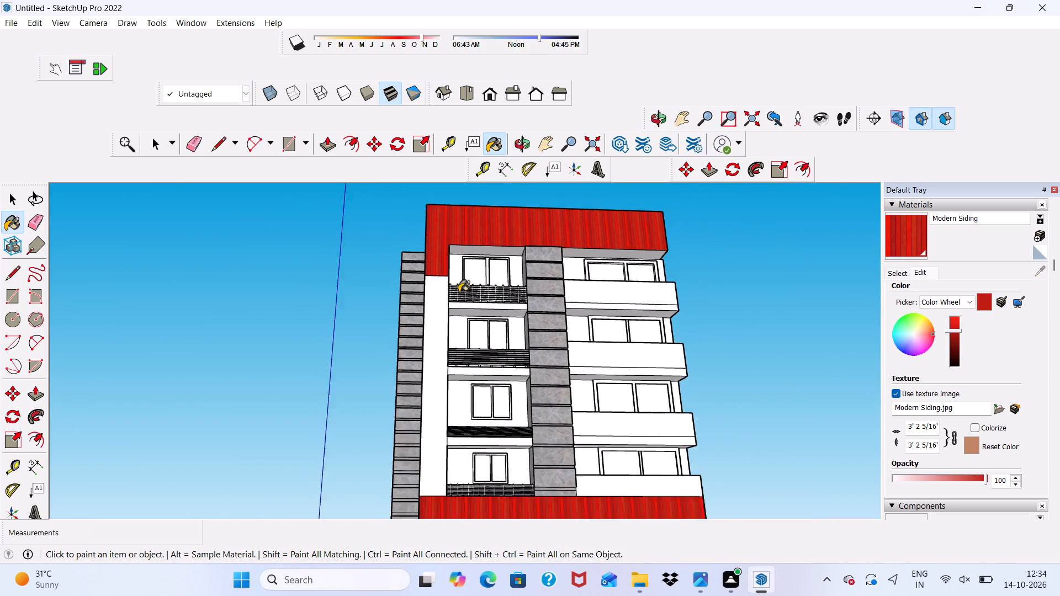
scroll(459, 292, down, 1)
scroll(716, 335, up, 1)
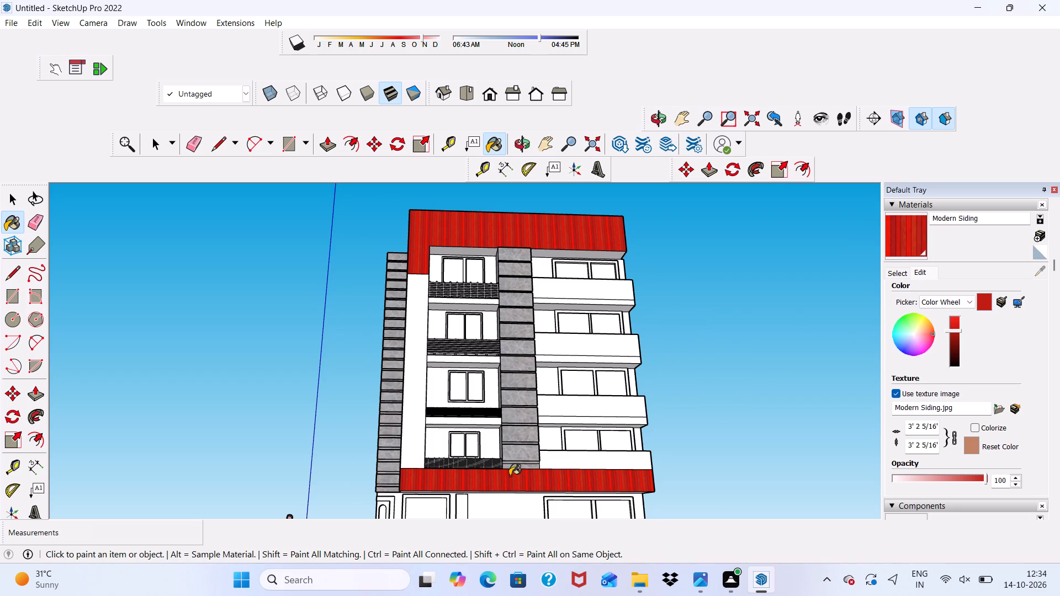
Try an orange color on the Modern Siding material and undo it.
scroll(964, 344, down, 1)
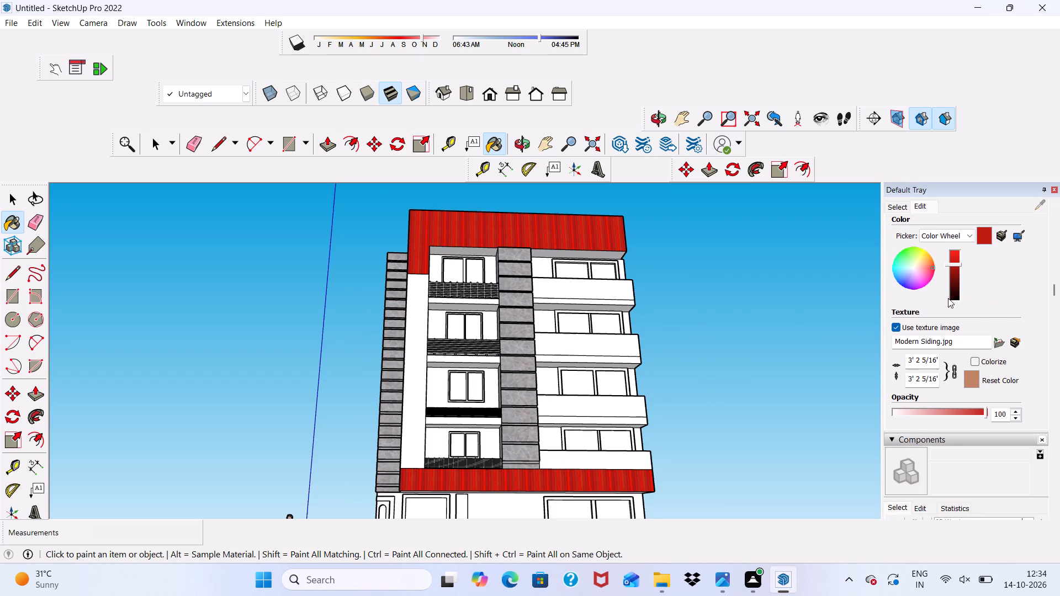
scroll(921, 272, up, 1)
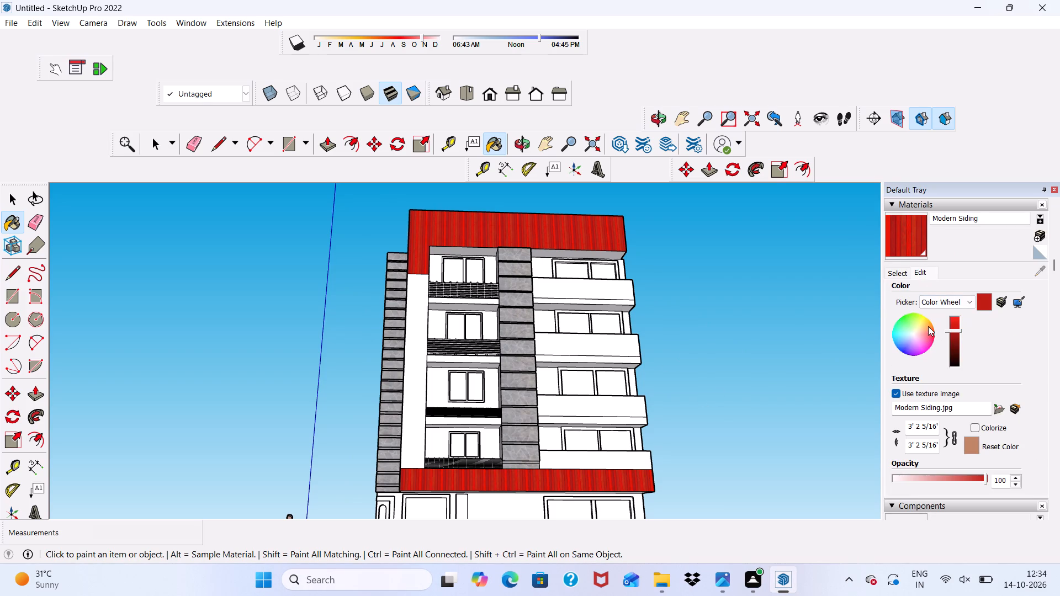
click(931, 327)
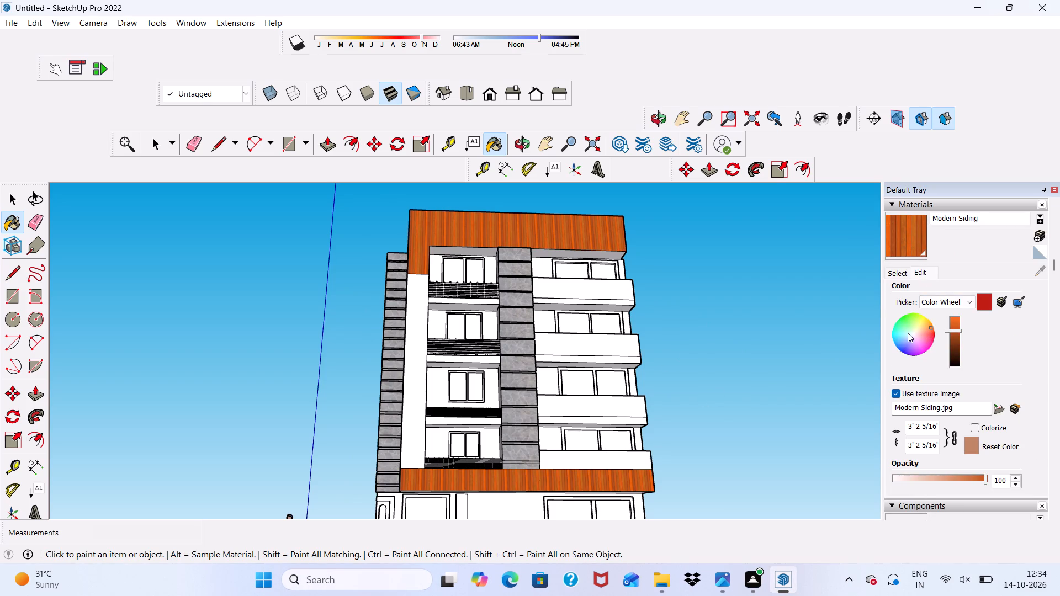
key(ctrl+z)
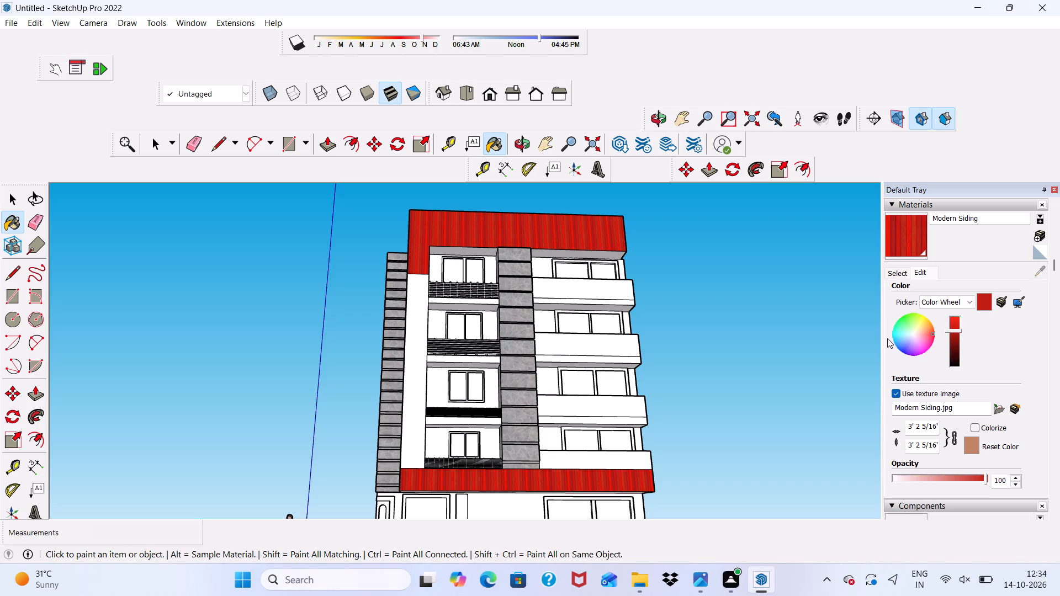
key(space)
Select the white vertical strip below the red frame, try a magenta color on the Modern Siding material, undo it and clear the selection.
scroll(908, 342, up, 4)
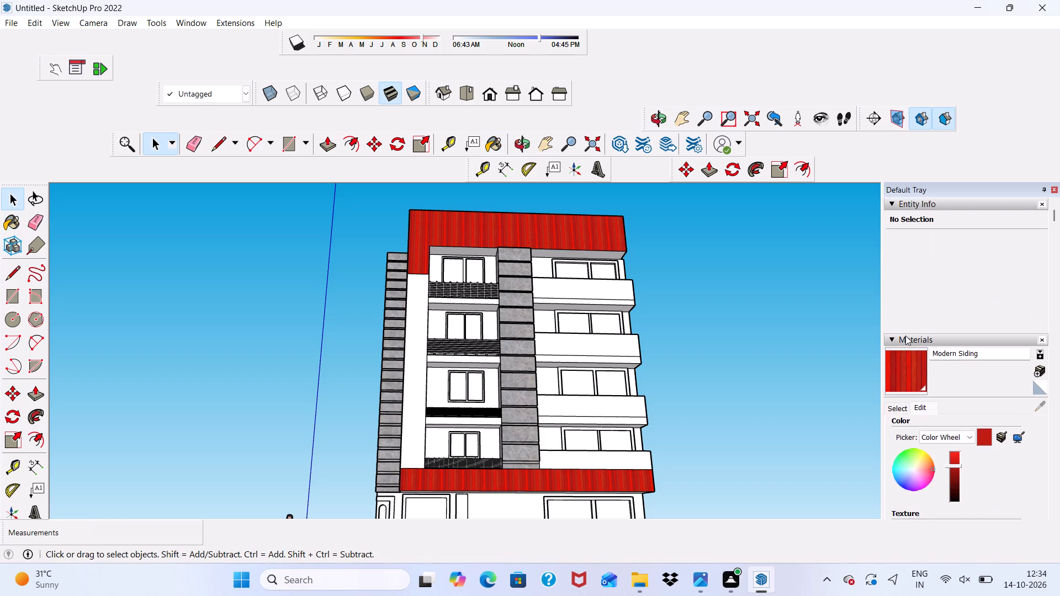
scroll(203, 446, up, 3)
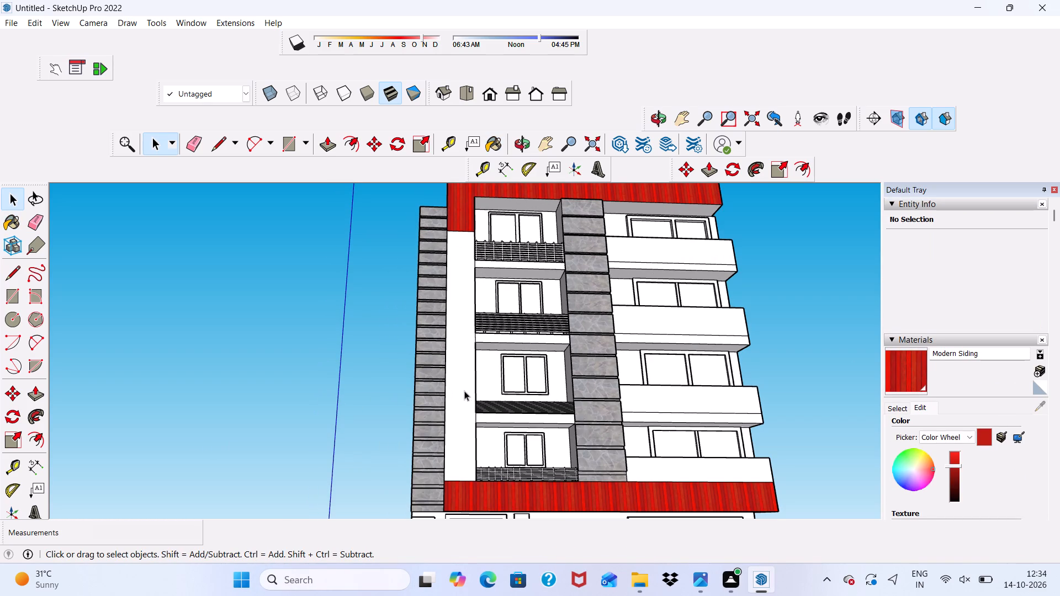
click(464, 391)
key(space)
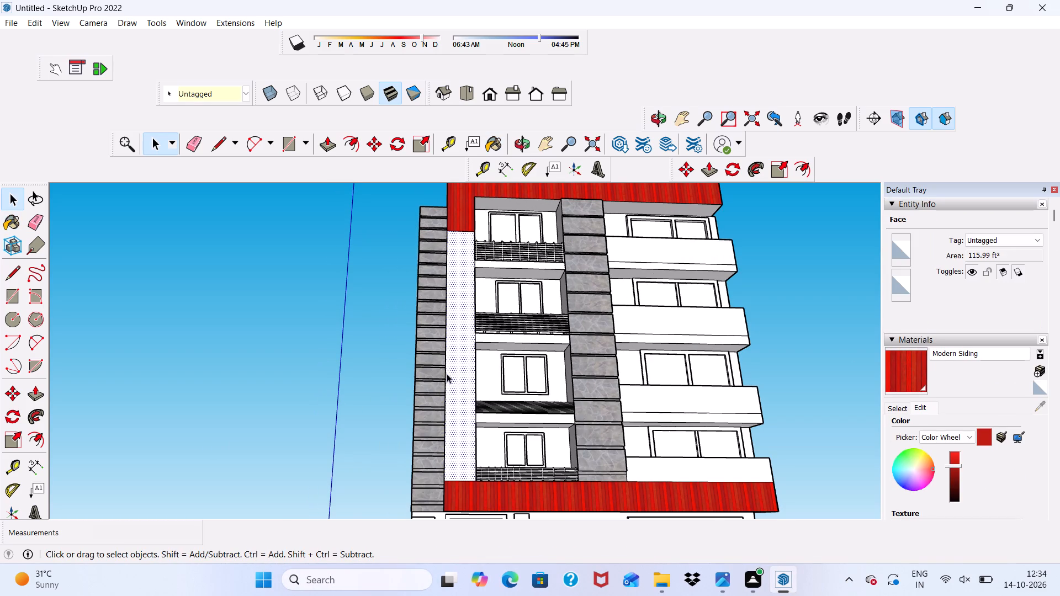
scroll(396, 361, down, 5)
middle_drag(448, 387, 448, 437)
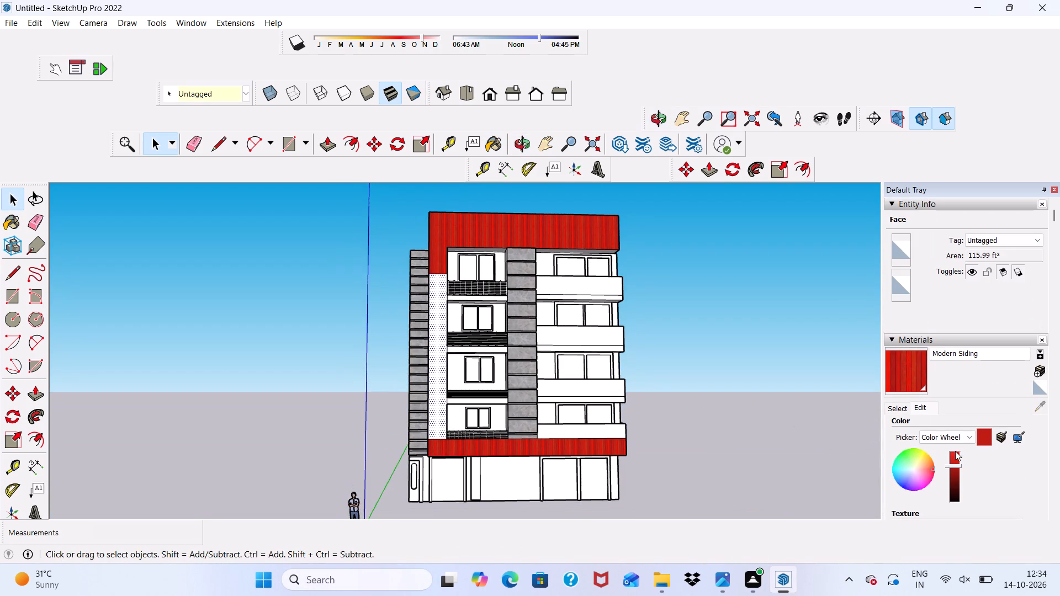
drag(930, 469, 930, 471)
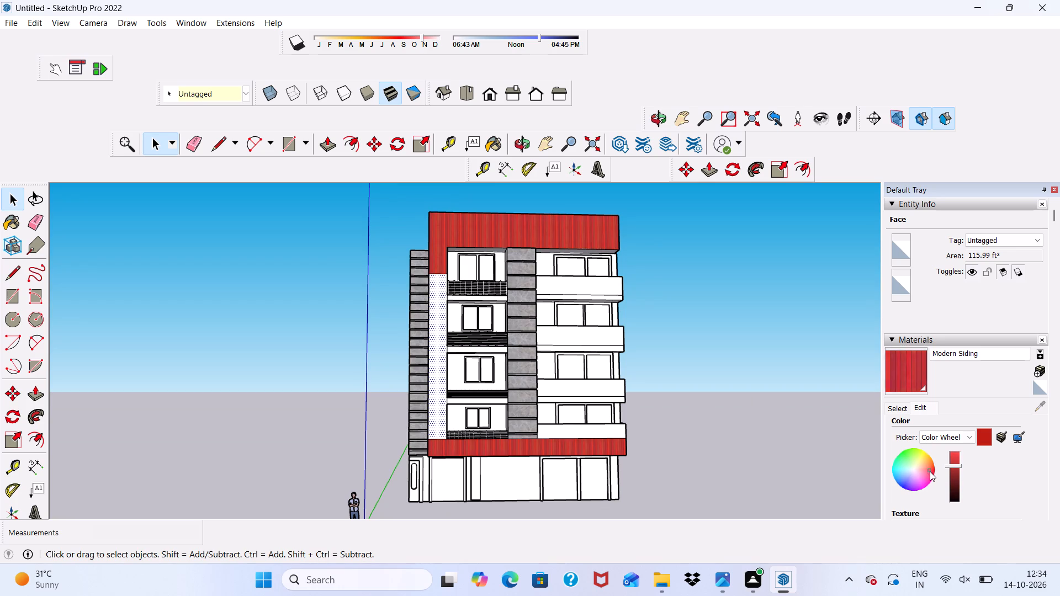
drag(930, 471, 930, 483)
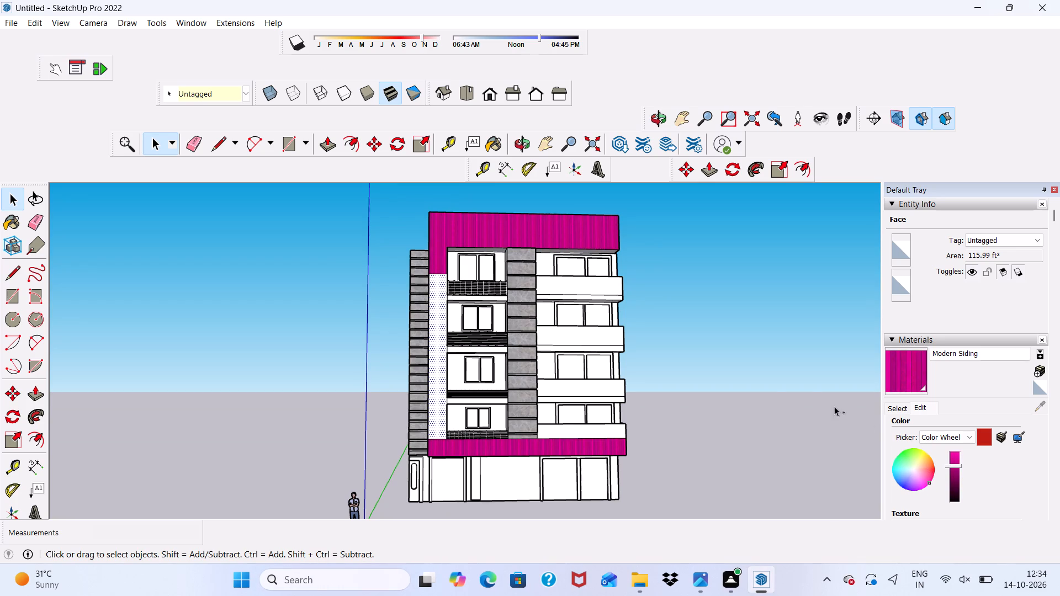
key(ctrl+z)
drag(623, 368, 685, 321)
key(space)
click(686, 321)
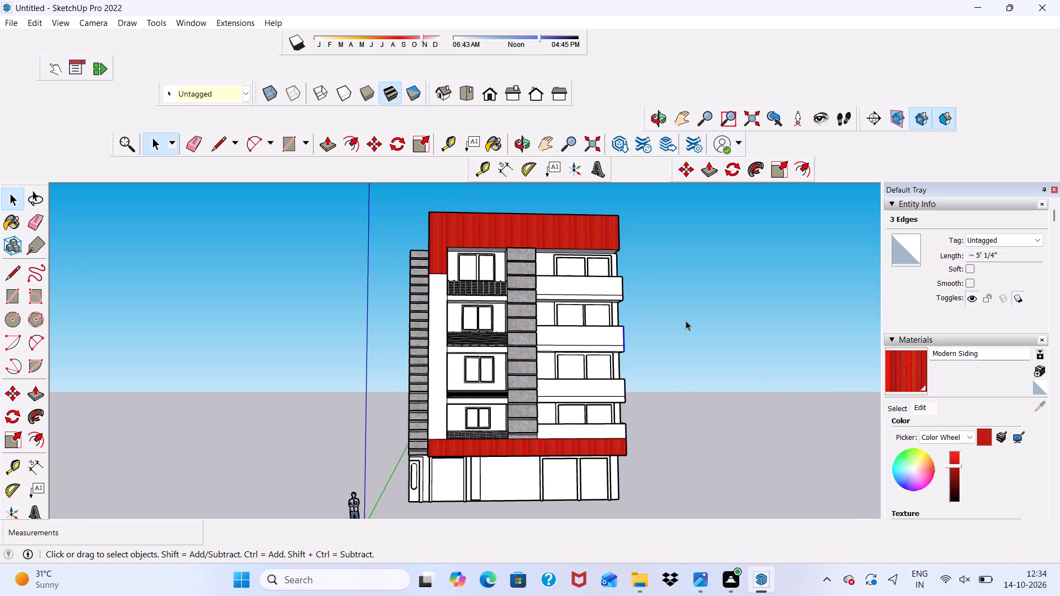
Browse the Brick, Cladding and Siding materials, comparing Modern Siding and Stone Flagstone Ashlar for the remaining facade surfaces.
scroll(497, 369, up, 5)
scroll(256, 327, down, 5)
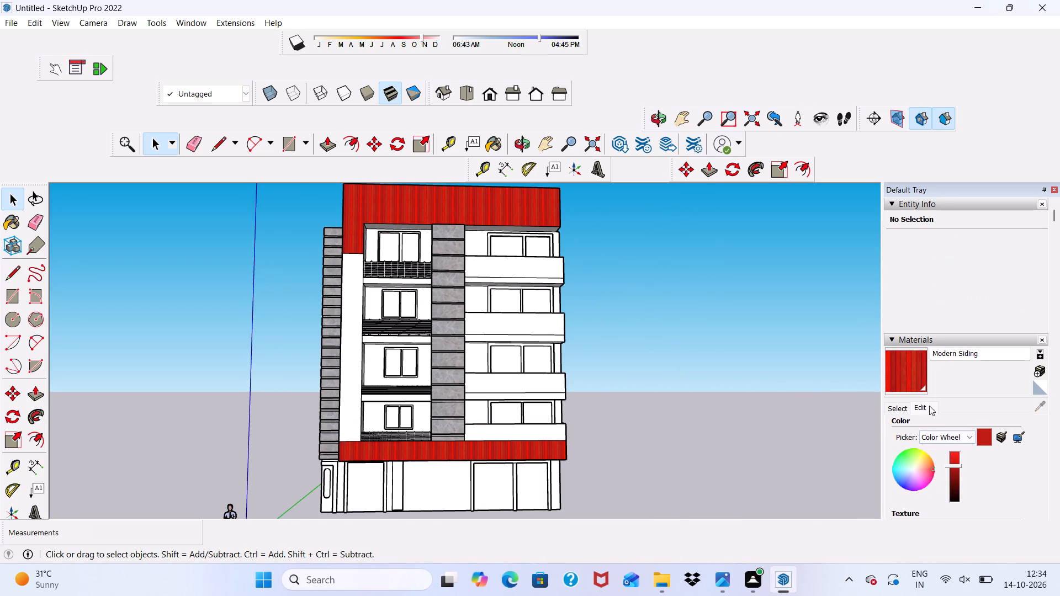
click(922, 405)
click(899, 408)
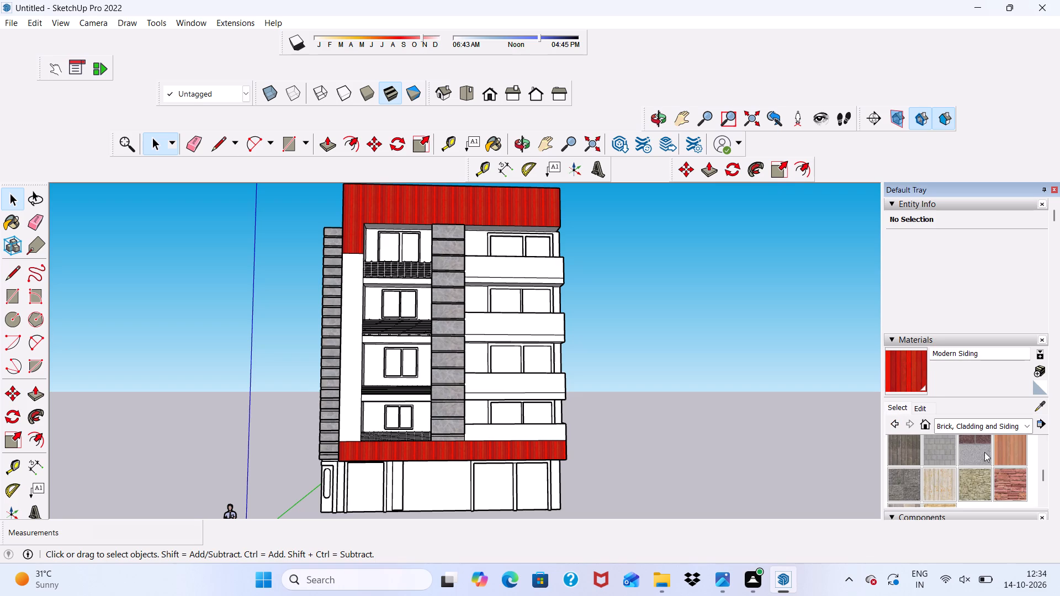
click(1012, 450)
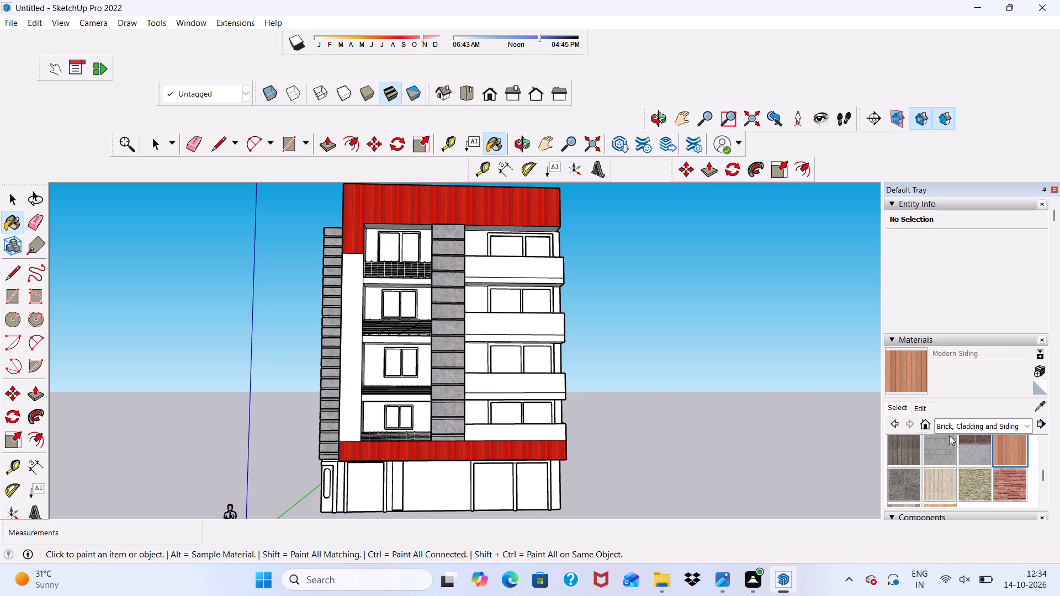
click(921, 407)
scroll(947, 448, down, 2)
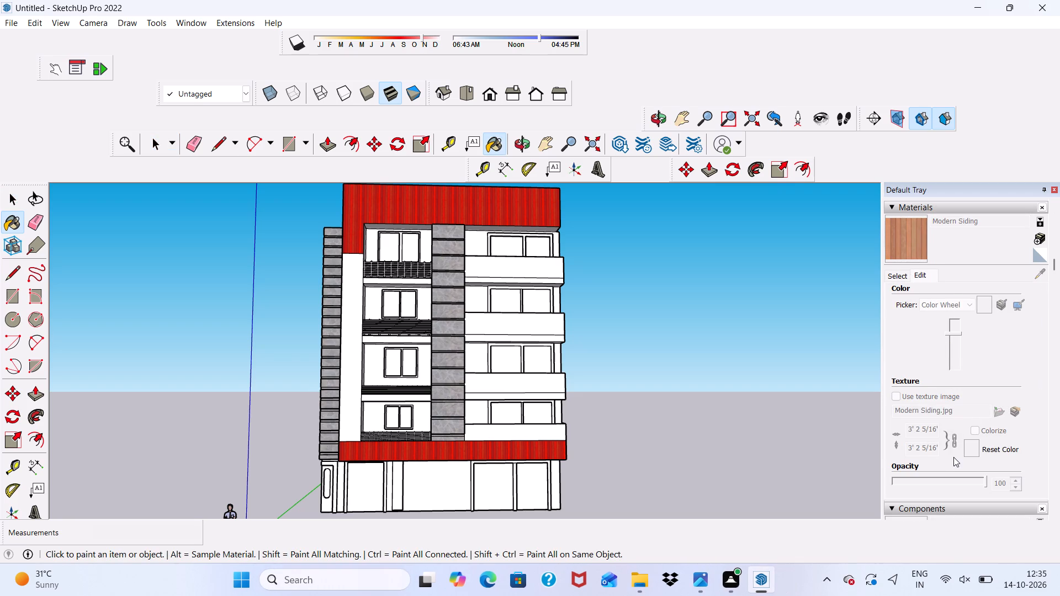
scroll(908, 302, up, 4)
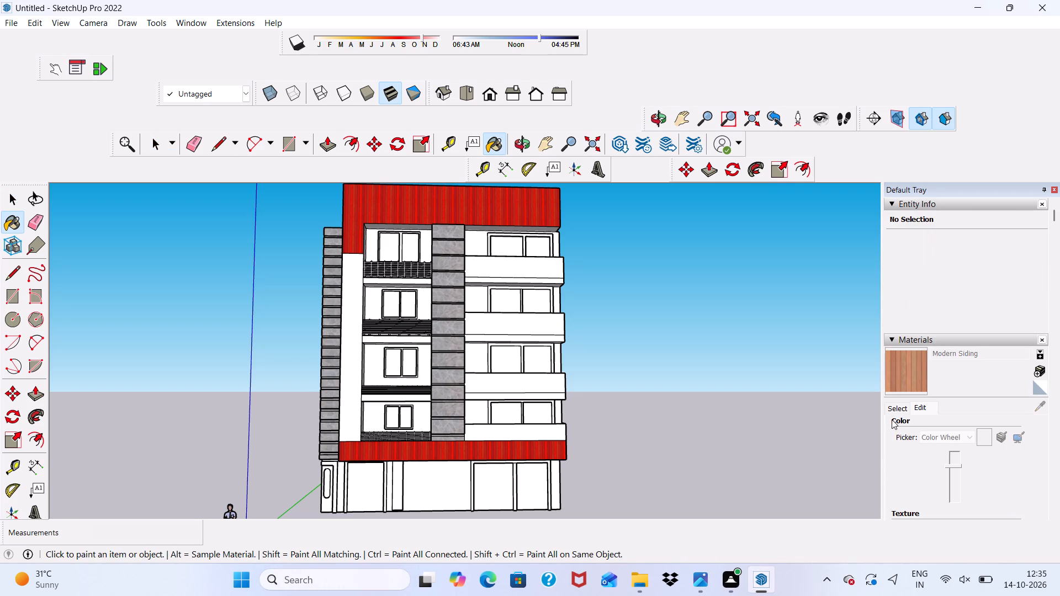
click(900, 412)
scroll(903, 413, down, 4)
scroll(923, 365, up, 1)
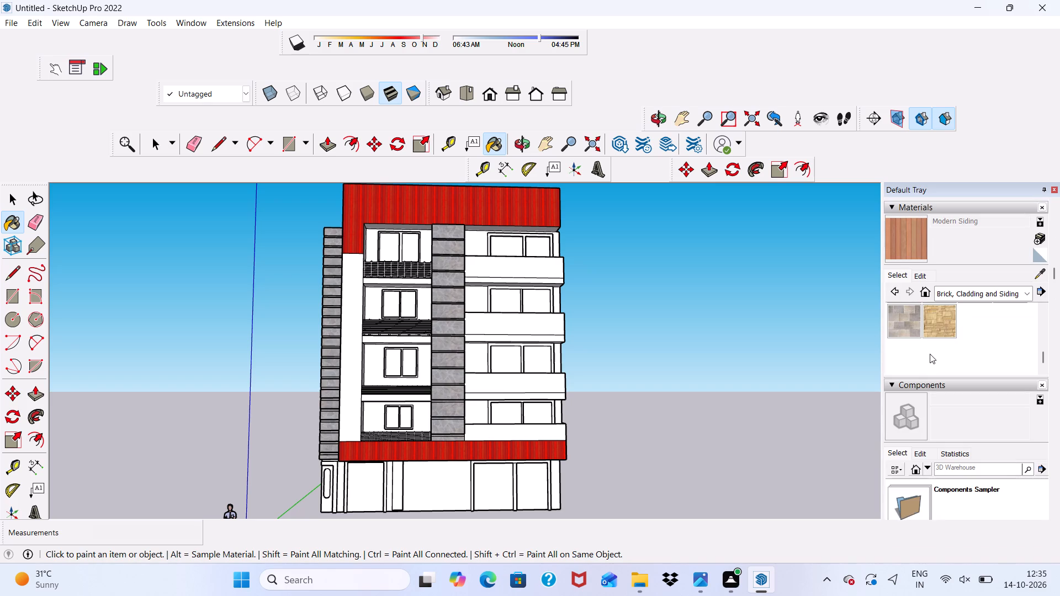
scroll(938, 354, up, 2)
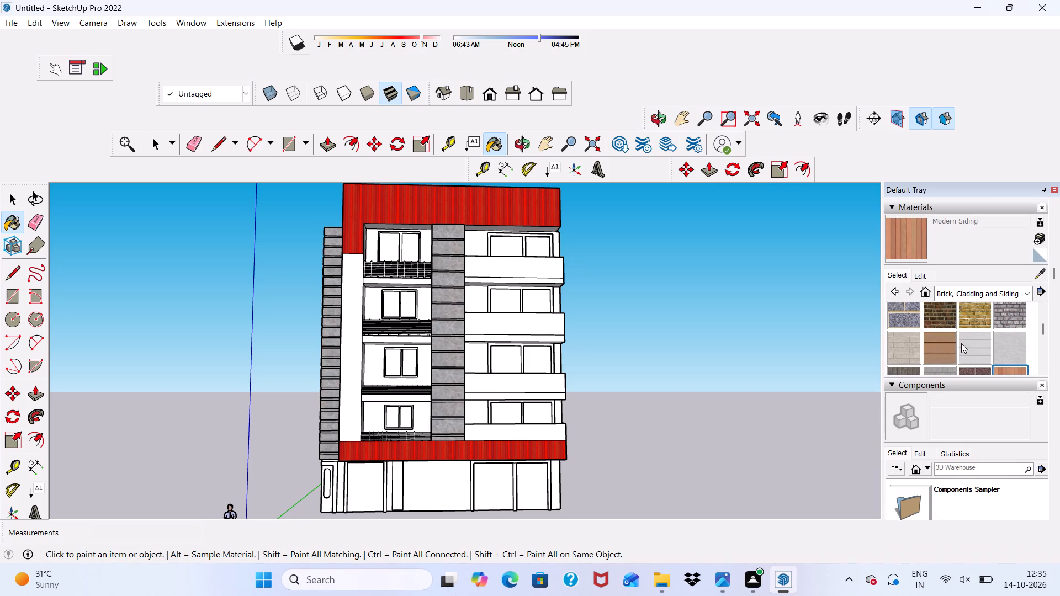
scroll(956, 329, down, 1)
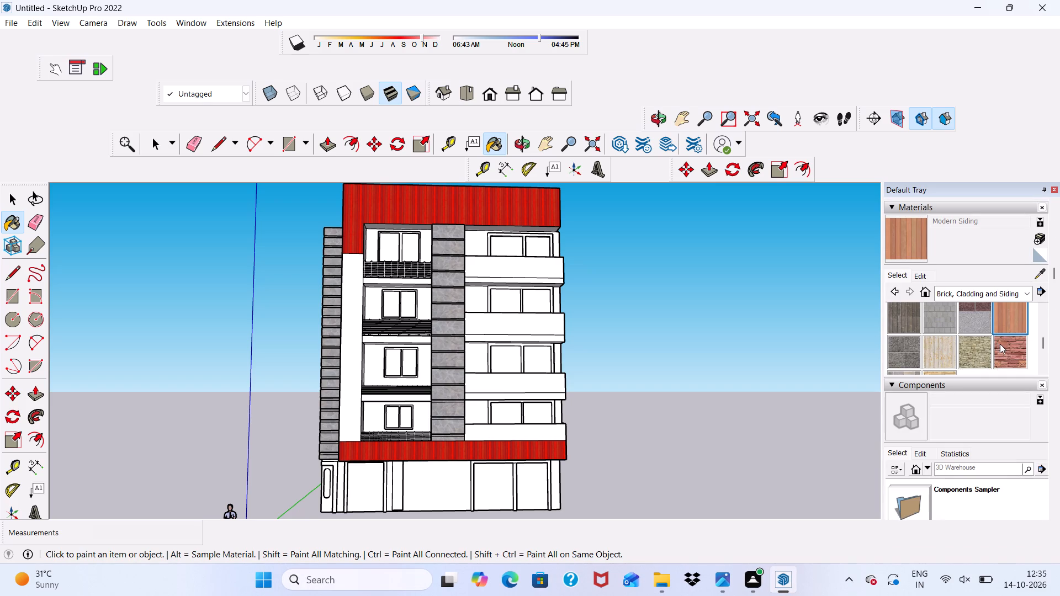
click(1000, 344)
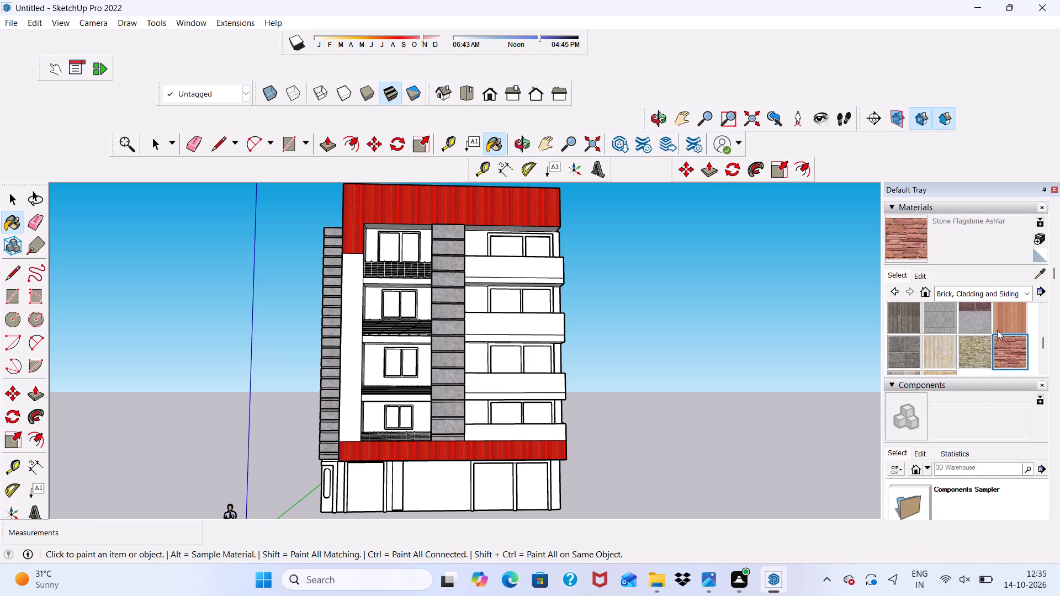
click(1009, 322)
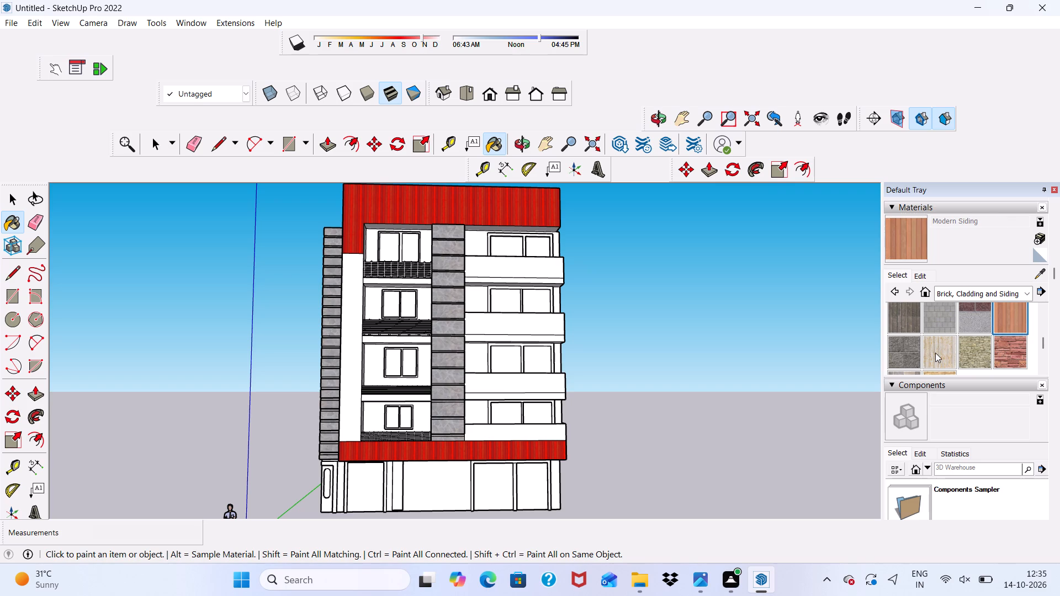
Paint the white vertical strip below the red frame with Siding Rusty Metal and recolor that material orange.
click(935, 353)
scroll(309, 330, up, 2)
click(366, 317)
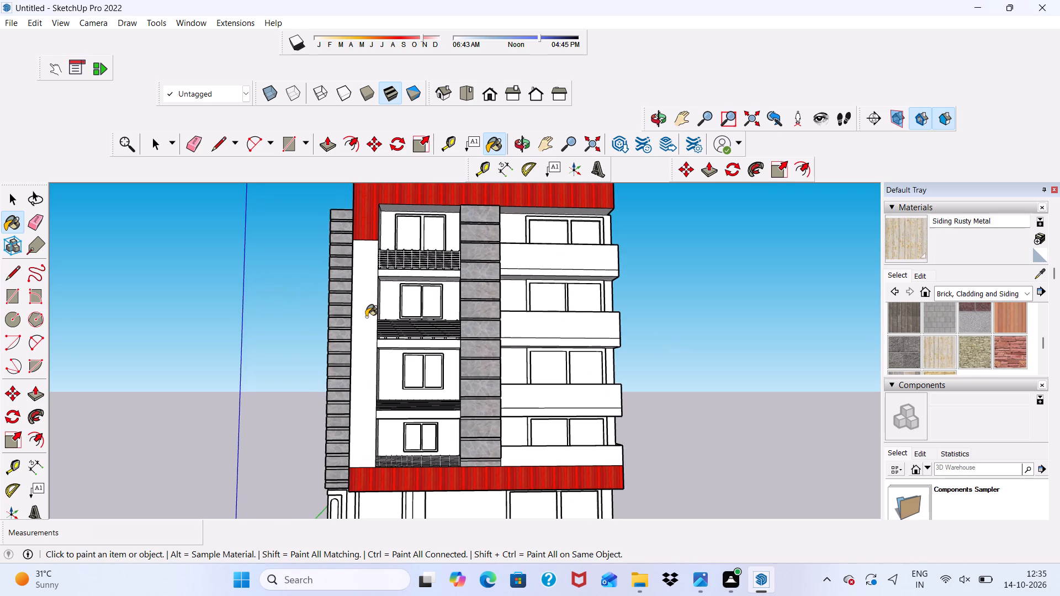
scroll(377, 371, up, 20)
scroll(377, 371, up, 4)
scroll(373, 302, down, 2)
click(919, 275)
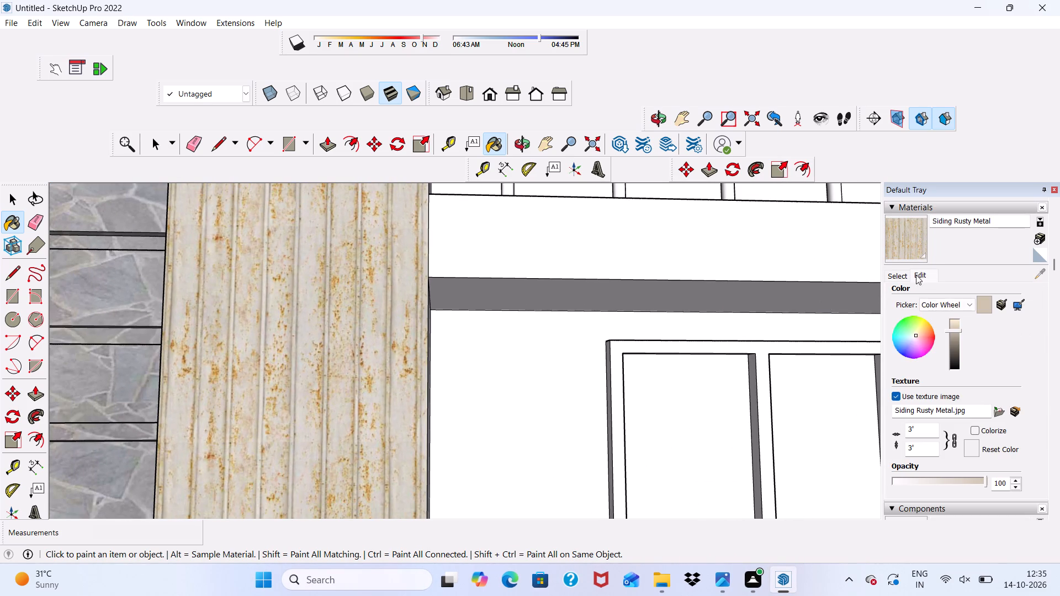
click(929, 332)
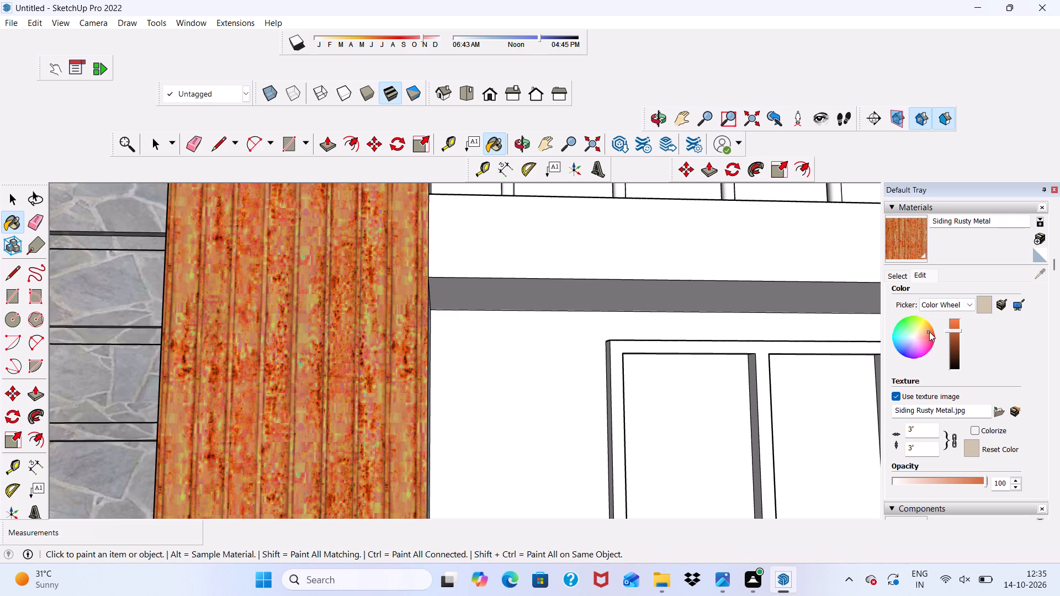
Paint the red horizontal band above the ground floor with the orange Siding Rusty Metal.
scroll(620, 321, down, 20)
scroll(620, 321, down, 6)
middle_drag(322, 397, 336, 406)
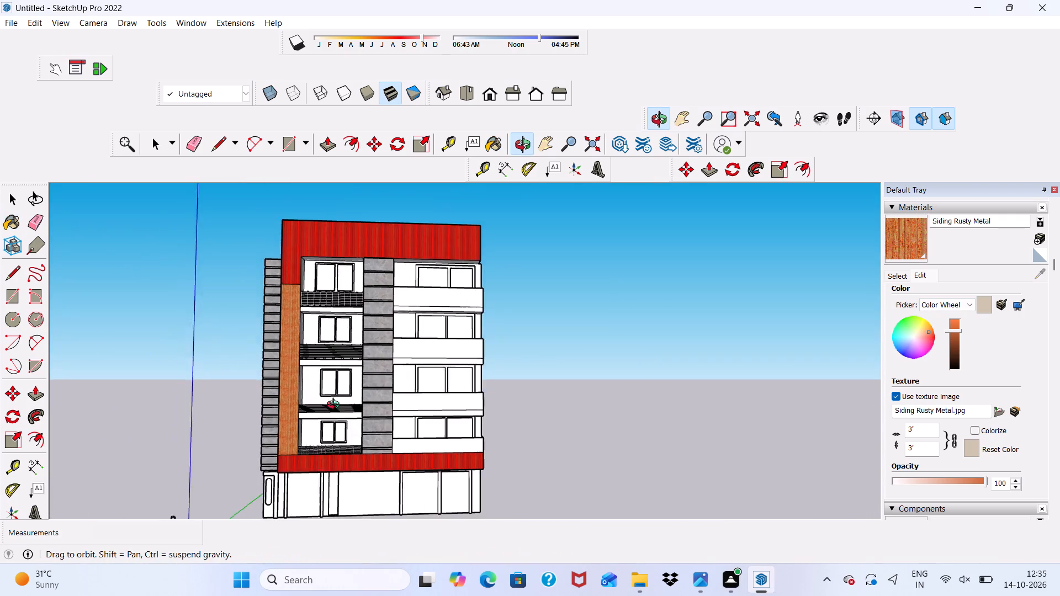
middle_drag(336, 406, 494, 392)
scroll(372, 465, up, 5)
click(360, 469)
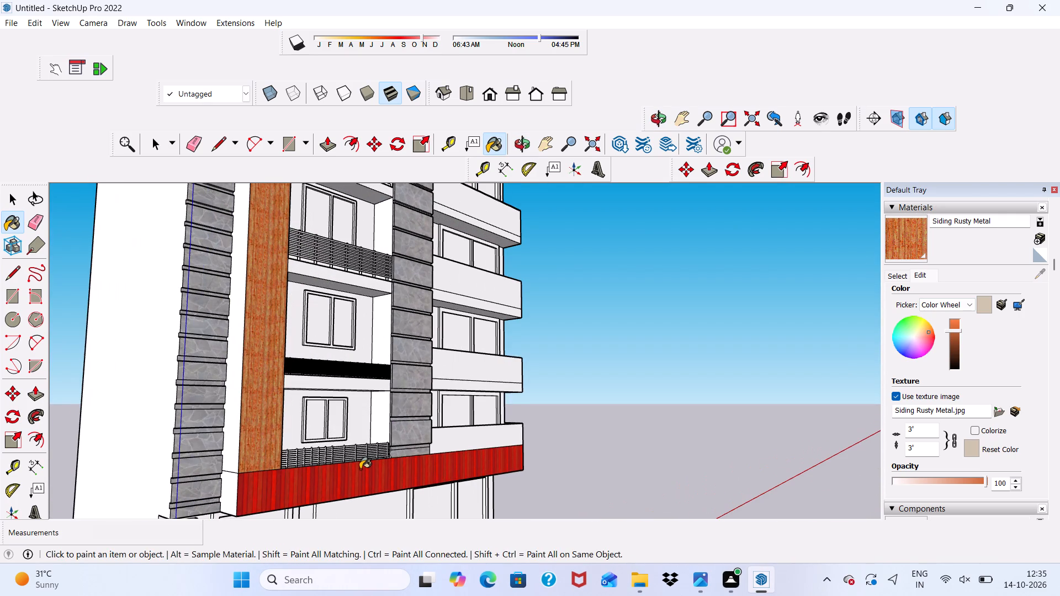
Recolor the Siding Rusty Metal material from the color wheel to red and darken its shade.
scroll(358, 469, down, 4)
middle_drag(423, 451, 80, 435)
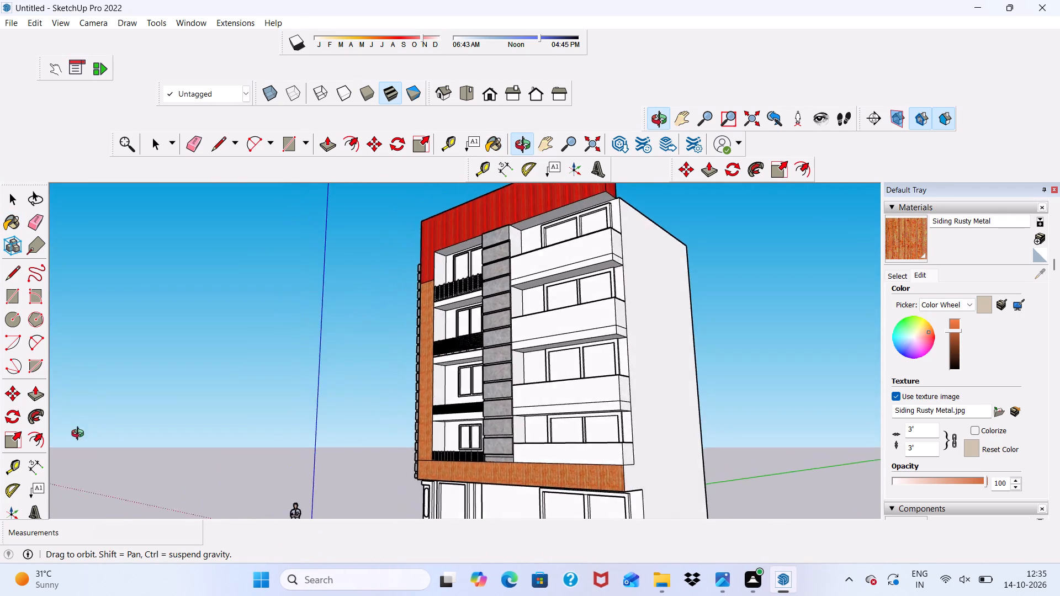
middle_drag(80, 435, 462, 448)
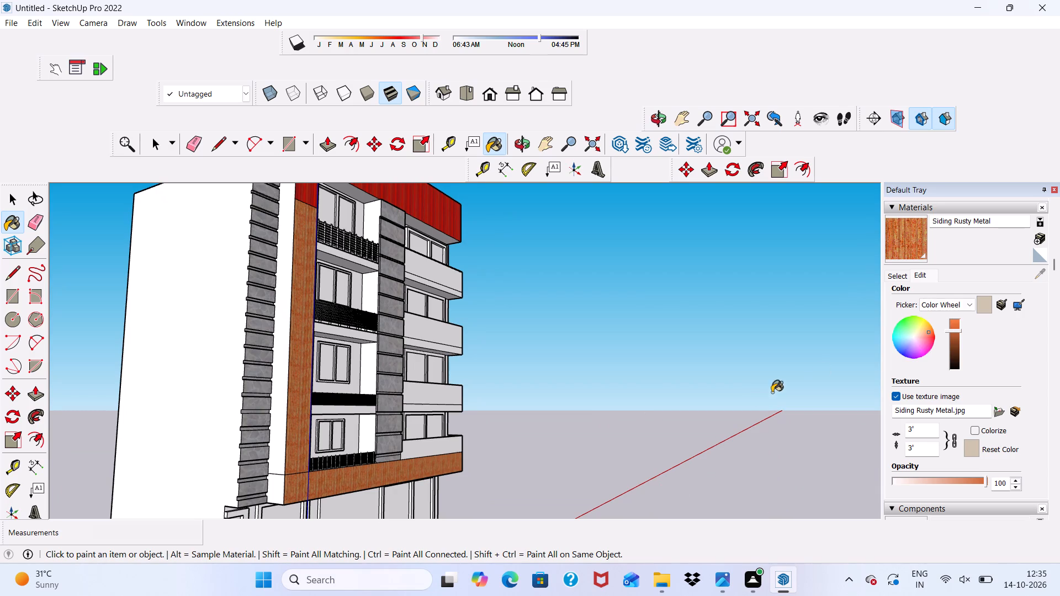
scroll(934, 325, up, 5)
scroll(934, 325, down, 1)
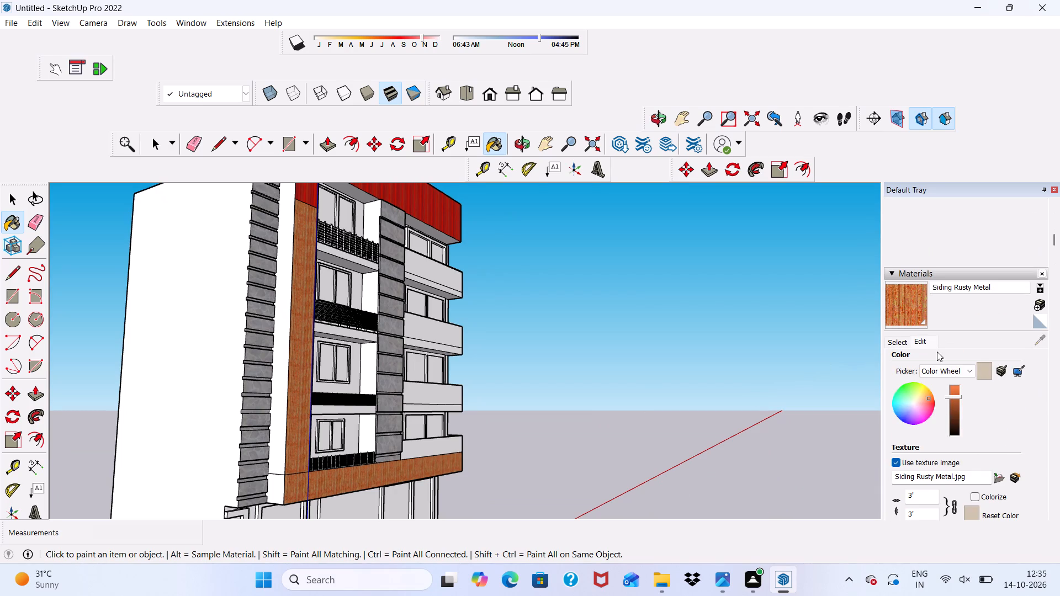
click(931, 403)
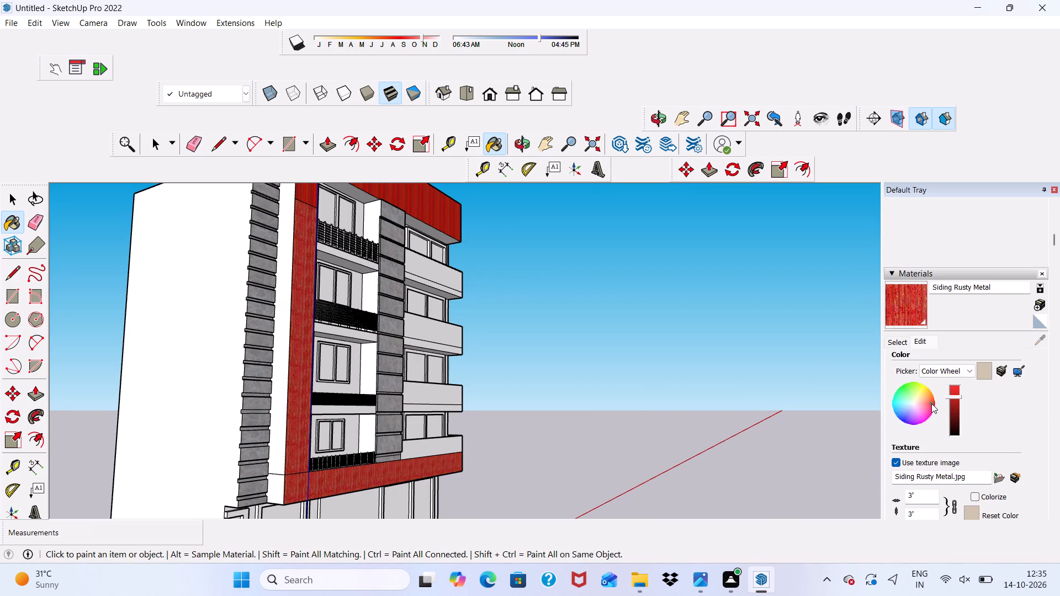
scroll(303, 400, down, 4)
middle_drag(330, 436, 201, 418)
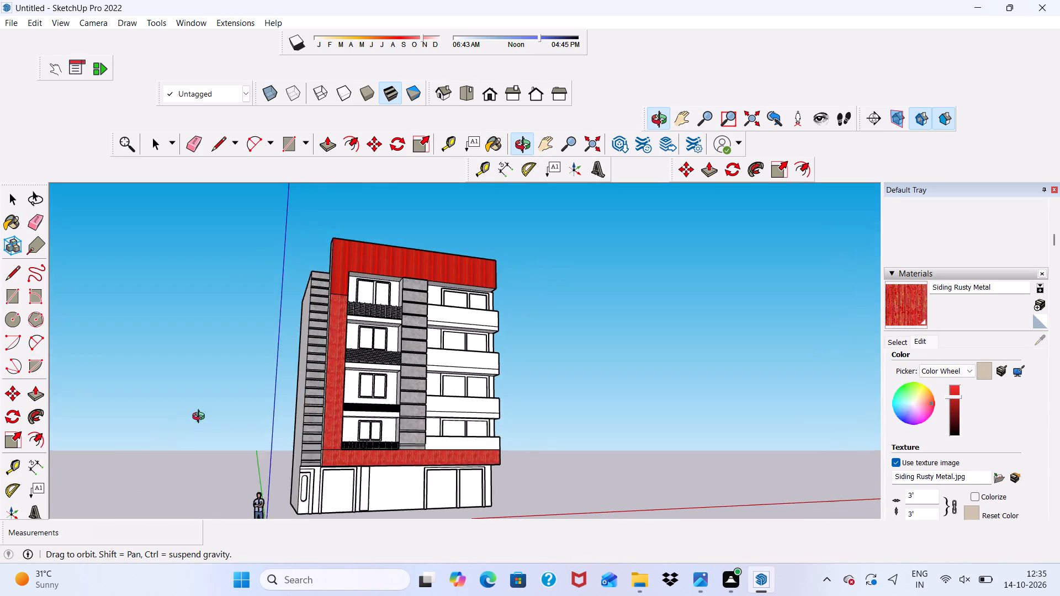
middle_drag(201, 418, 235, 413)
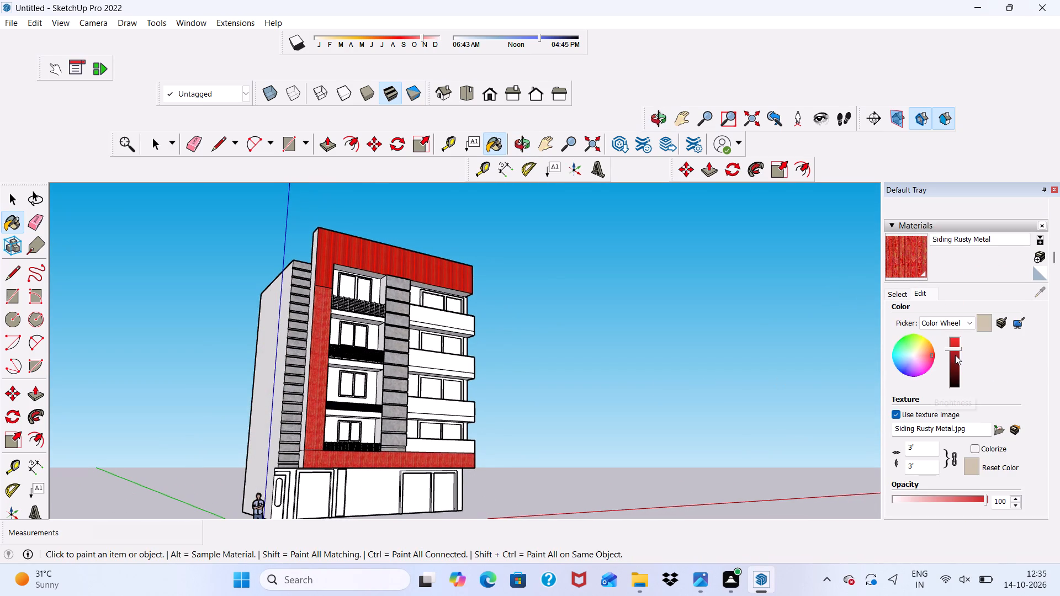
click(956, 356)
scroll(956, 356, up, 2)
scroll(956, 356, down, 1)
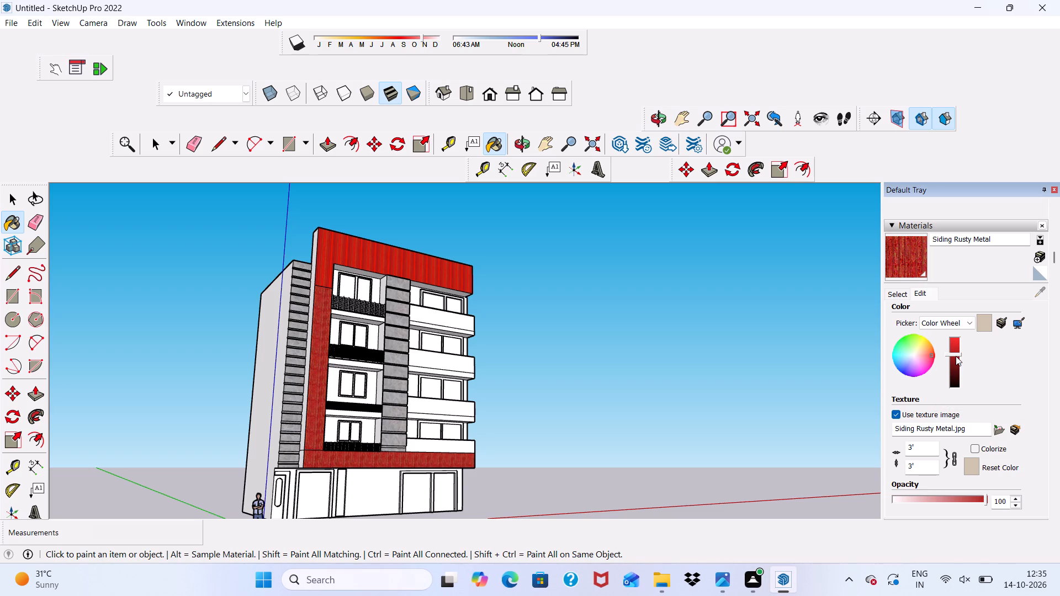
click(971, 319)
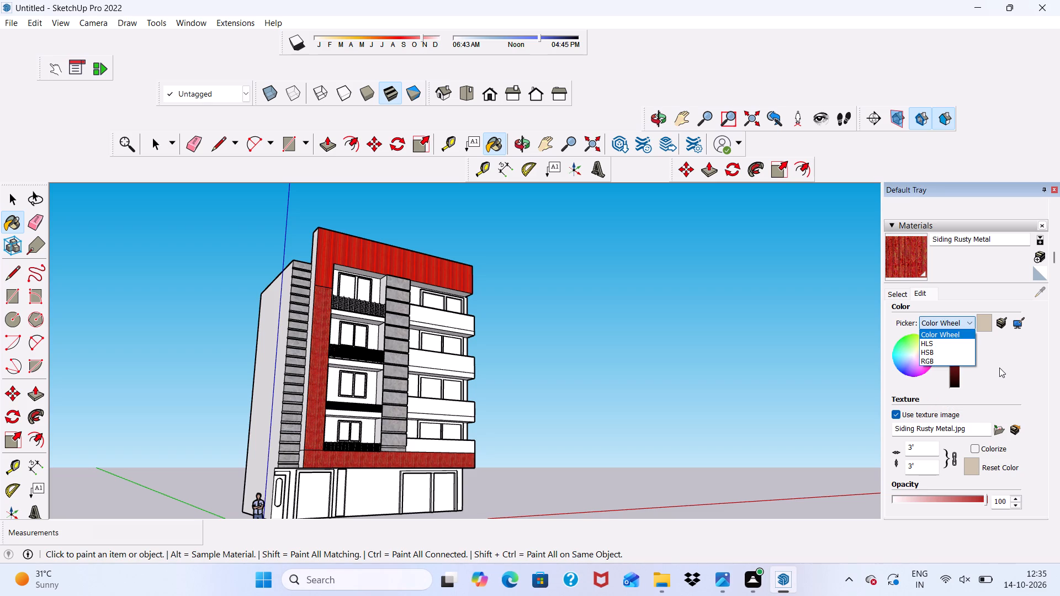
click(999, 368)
Repaint the vertical strip and the horizontal band above the ground floor with the library's wood-toned Modern Siding.
click(894, 296)
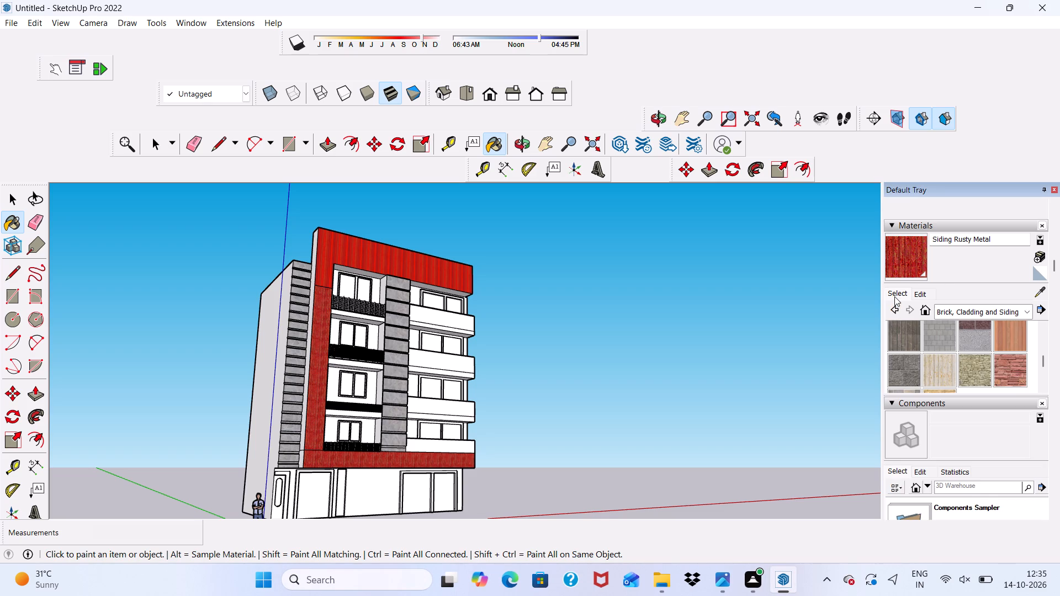
click(1003, 339)
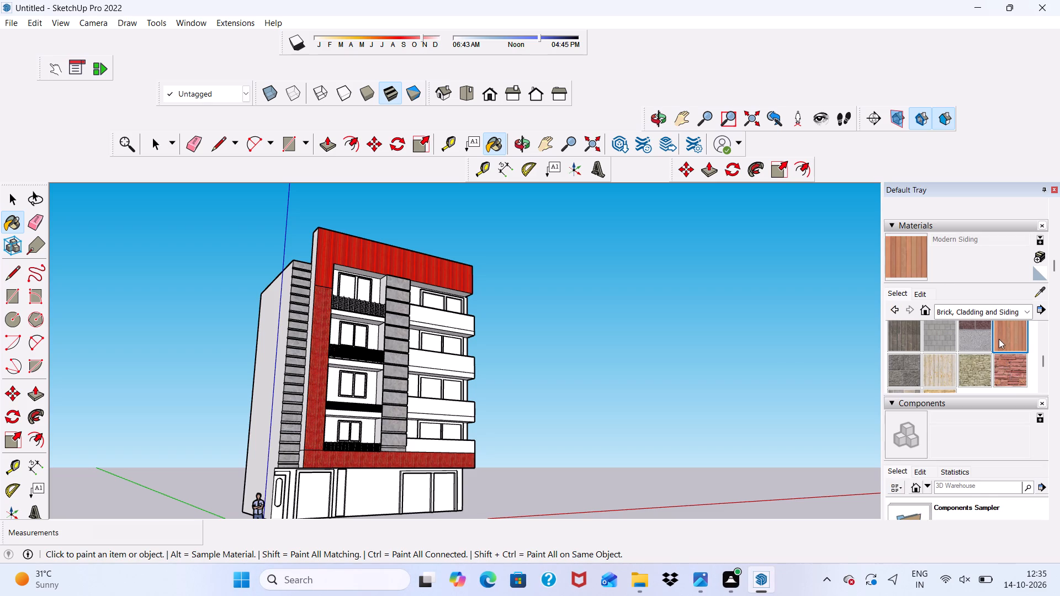
scroll(280, 433, up, 4)
click(335, 363)
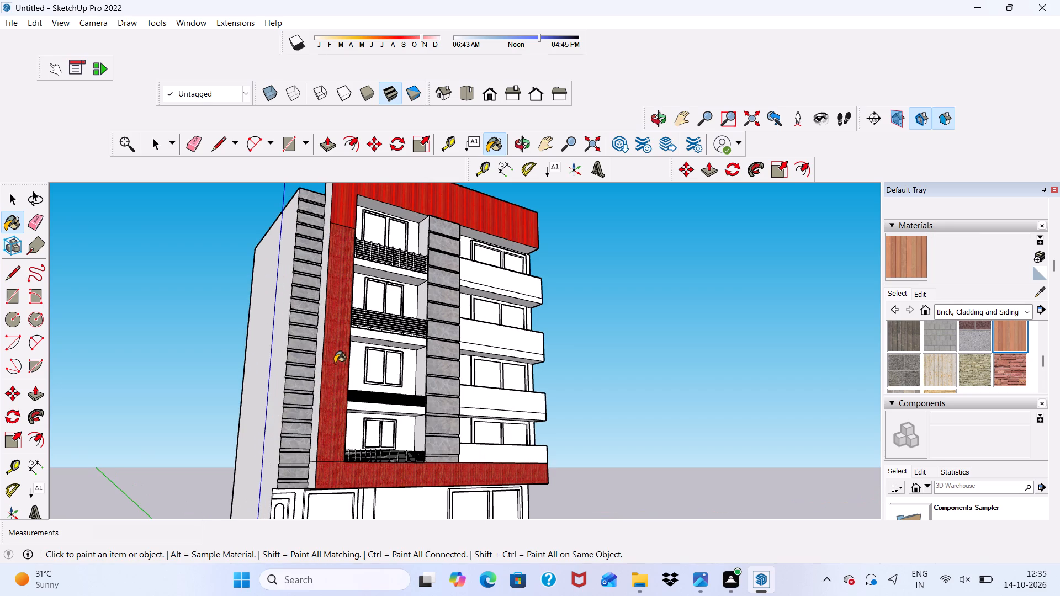
click(354, 483)
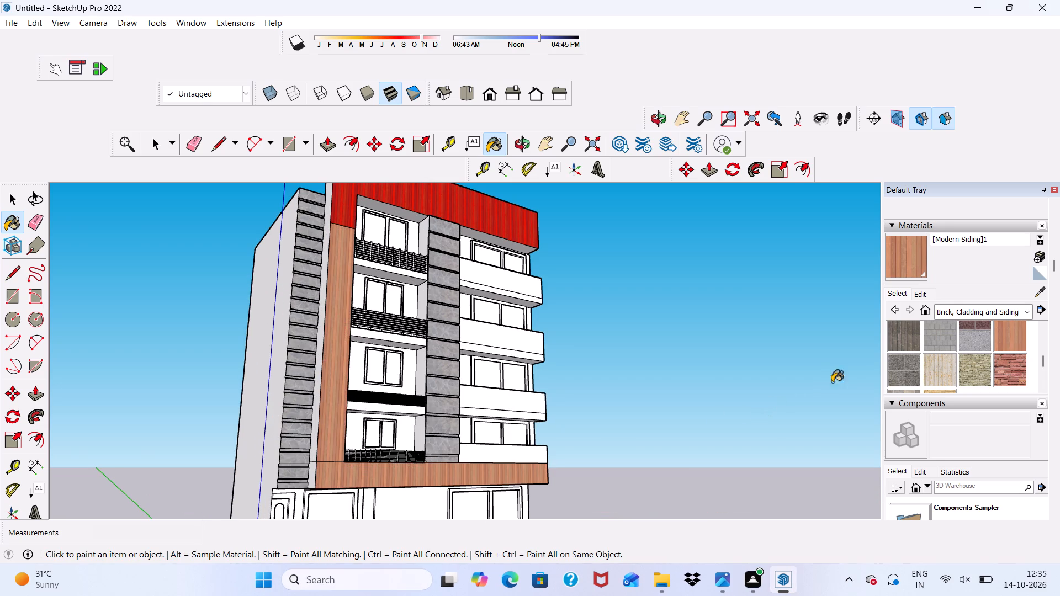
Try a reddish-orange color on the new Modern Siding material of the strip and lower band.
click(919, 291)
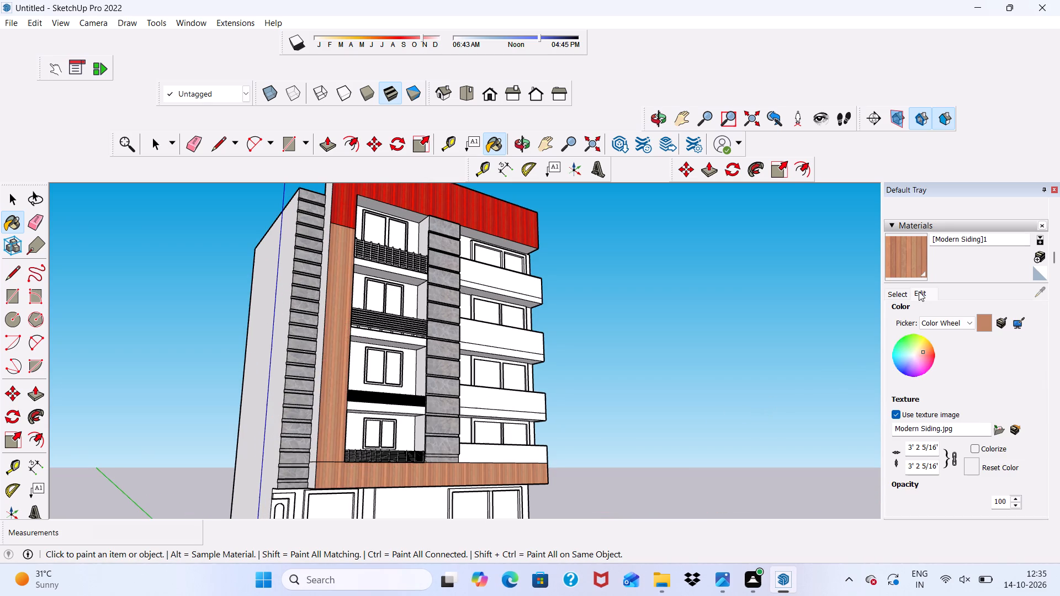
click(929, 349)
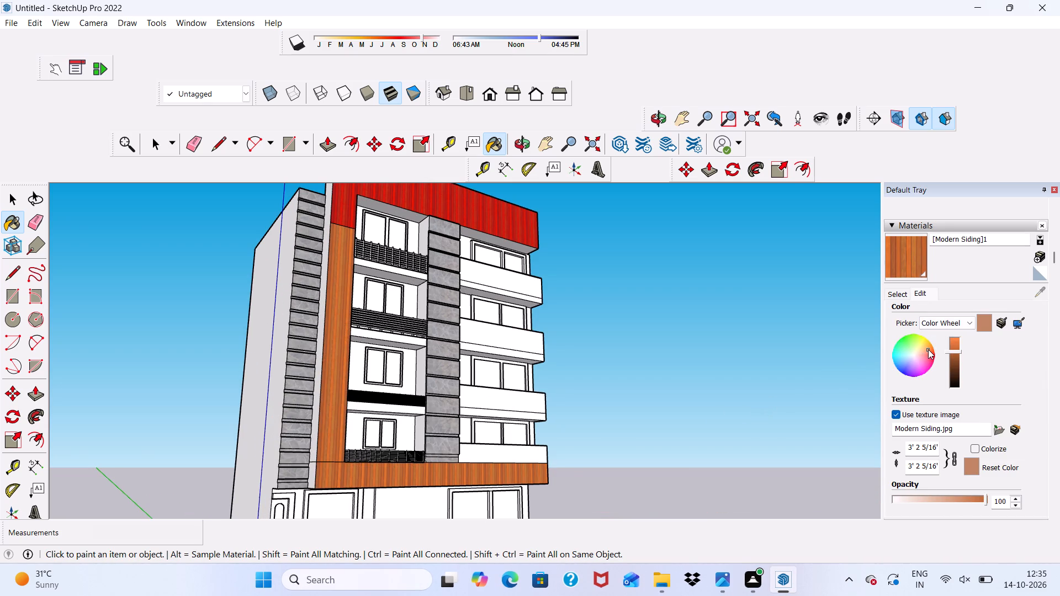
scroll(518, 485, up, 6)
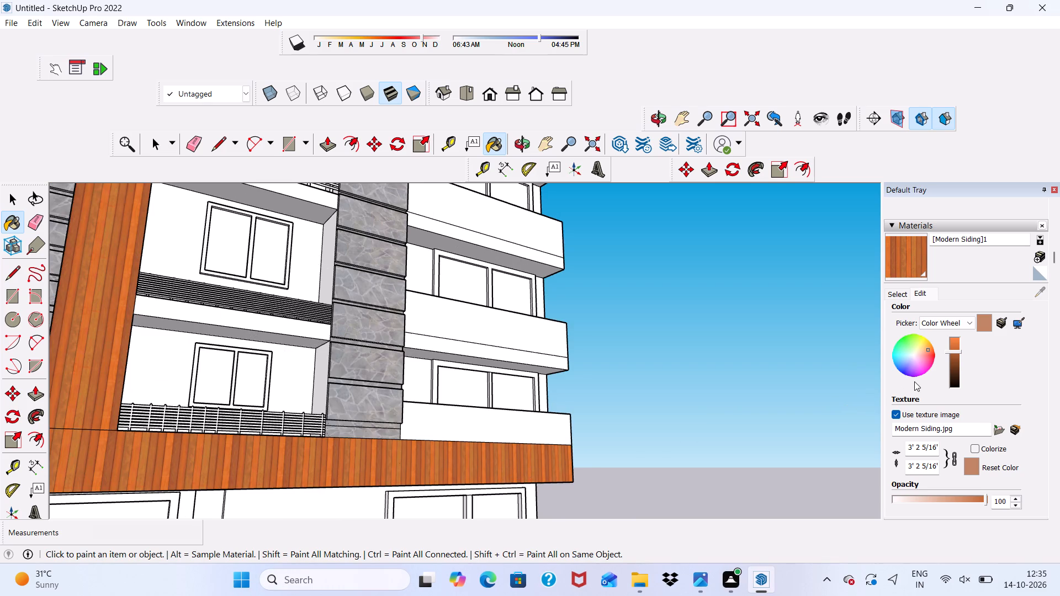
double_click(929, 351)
Recolor the strip and lower band's Modern Siding material bright red to match the upper frame.
scroll(348, 462, down, 6)
middle_drag(487, 442, 290, 474)
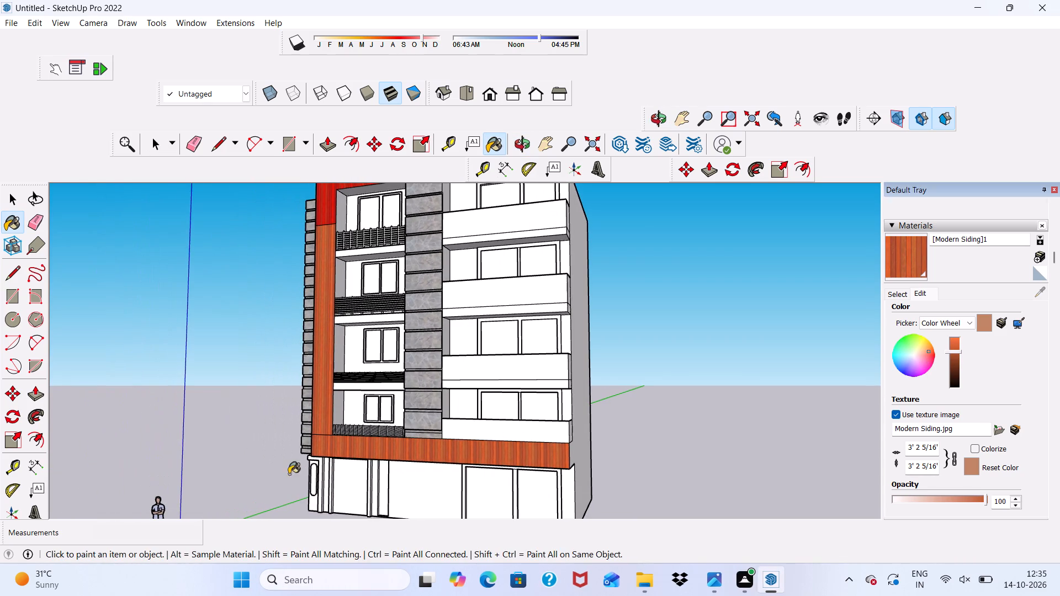
scroll(788, 413, up, 1)
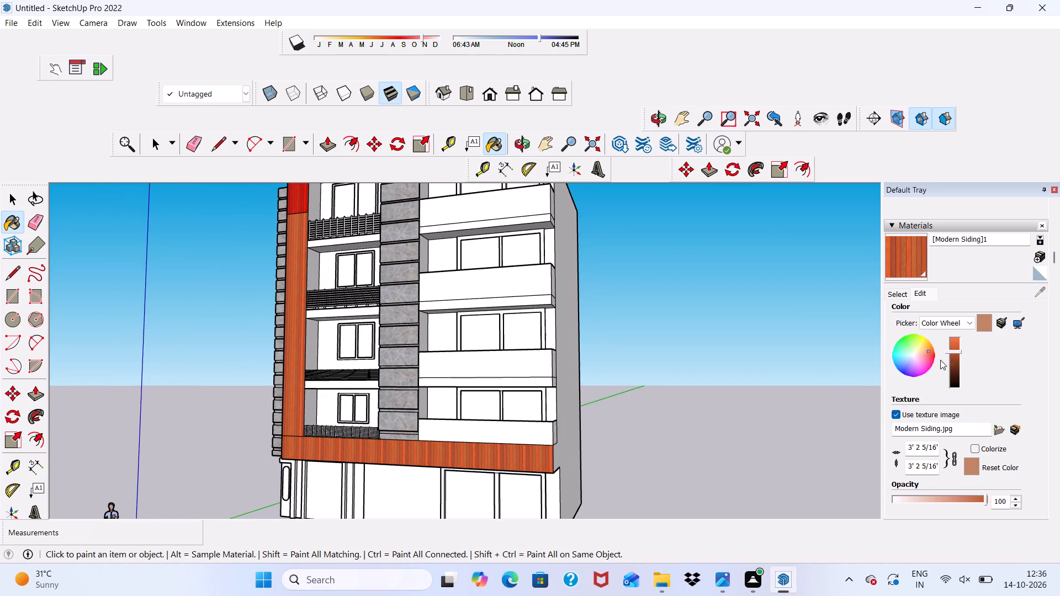
scroll(921, 340, up, 4)
click(935, 469)
click(934, 469)
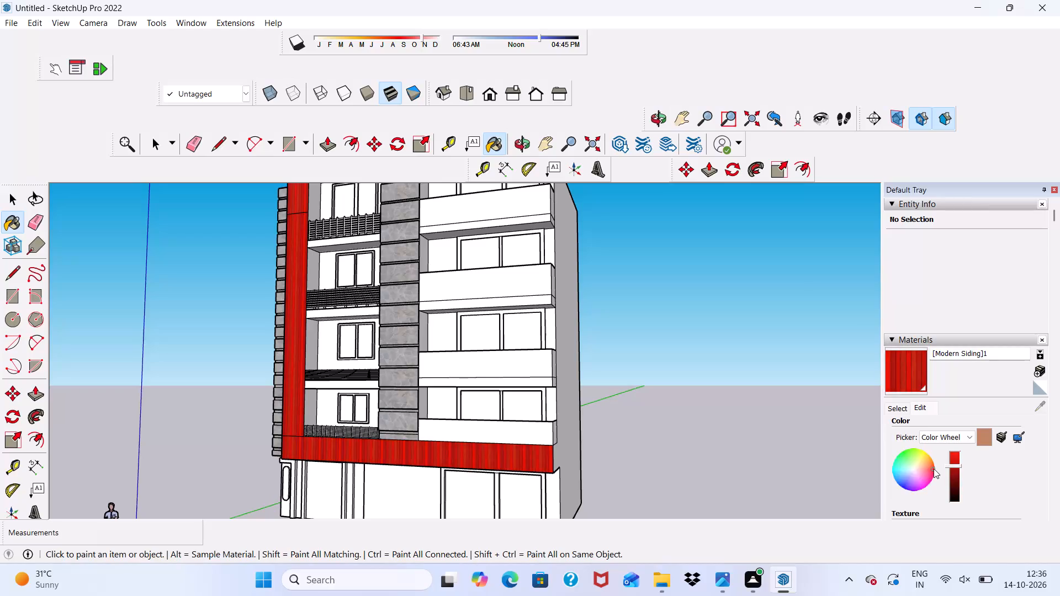
scroll(694, 529, down, 6)
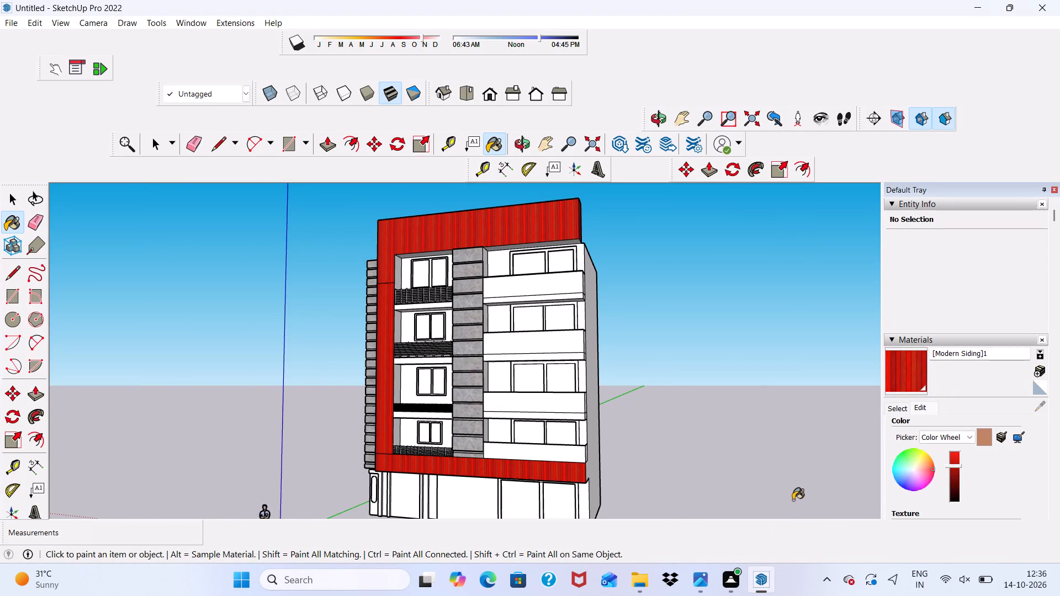
Undo the last recolor of the strip and lower band's Modern Siding and give it a reddish-orange color from the color wheel.
key(ctrl+z)
scroll(940, 482, up, 4)
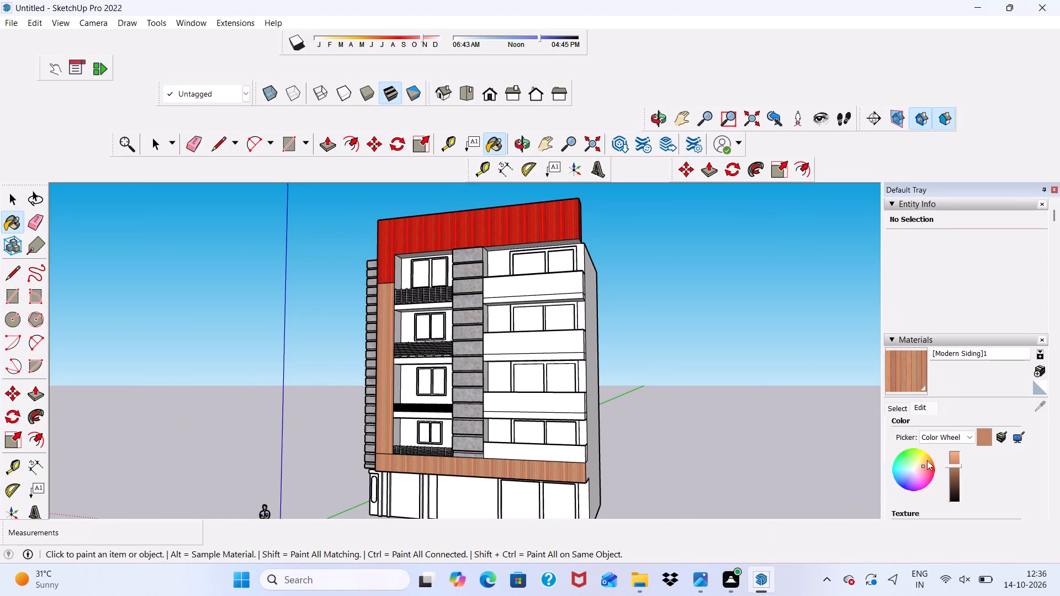
scroll(958, 444, up, 3)
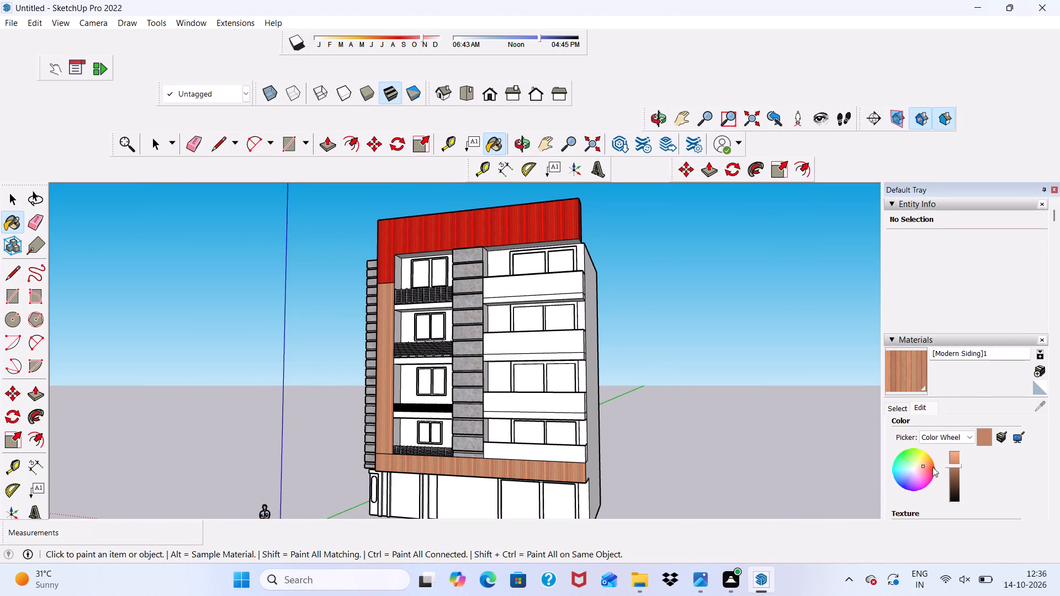
click(931, 467)
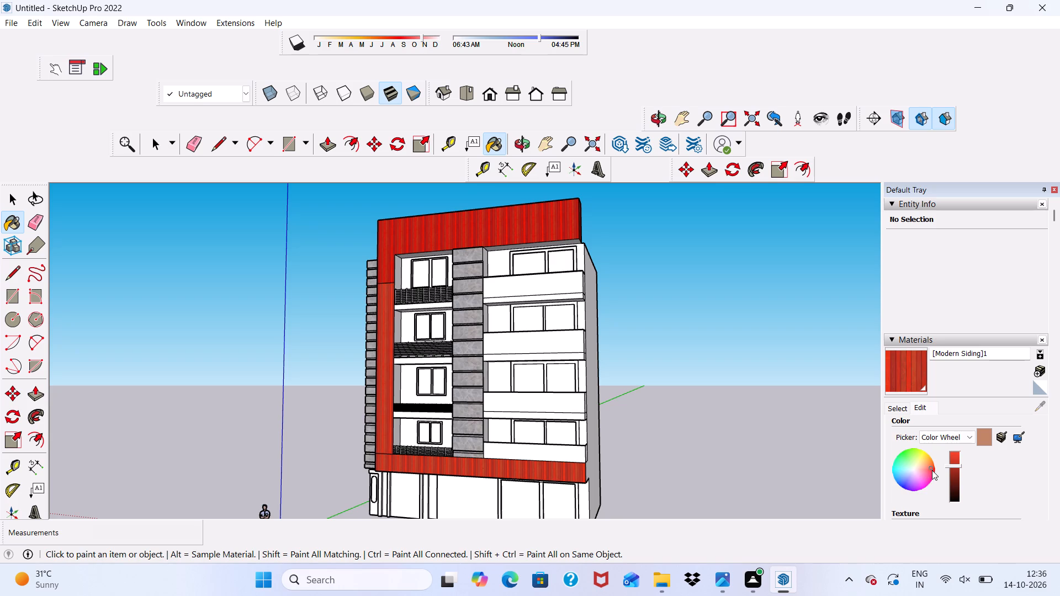
click(932, 470)
triple_click(932, 470)
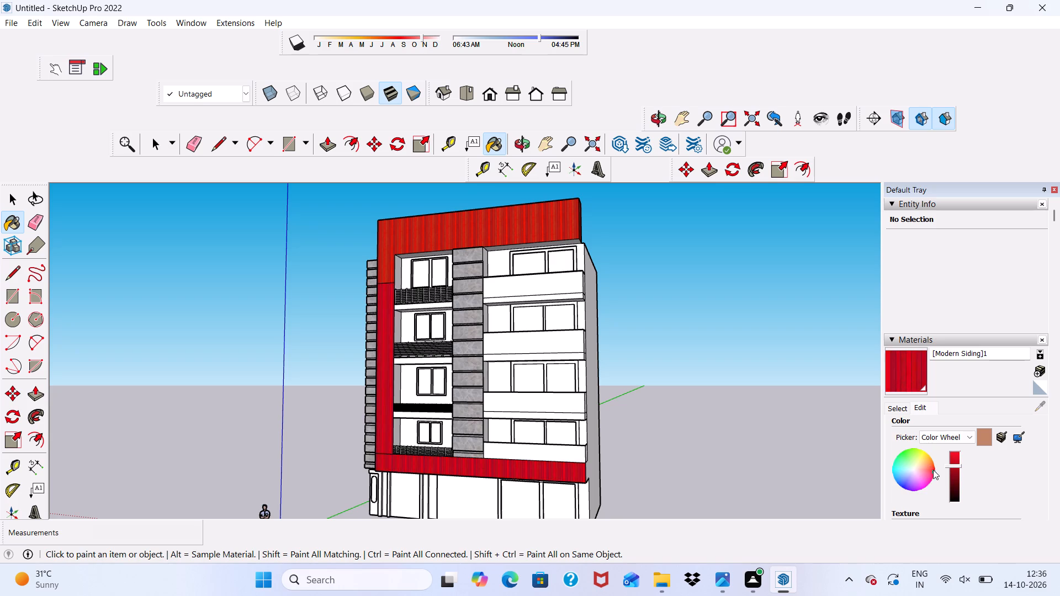
click(930, 465)
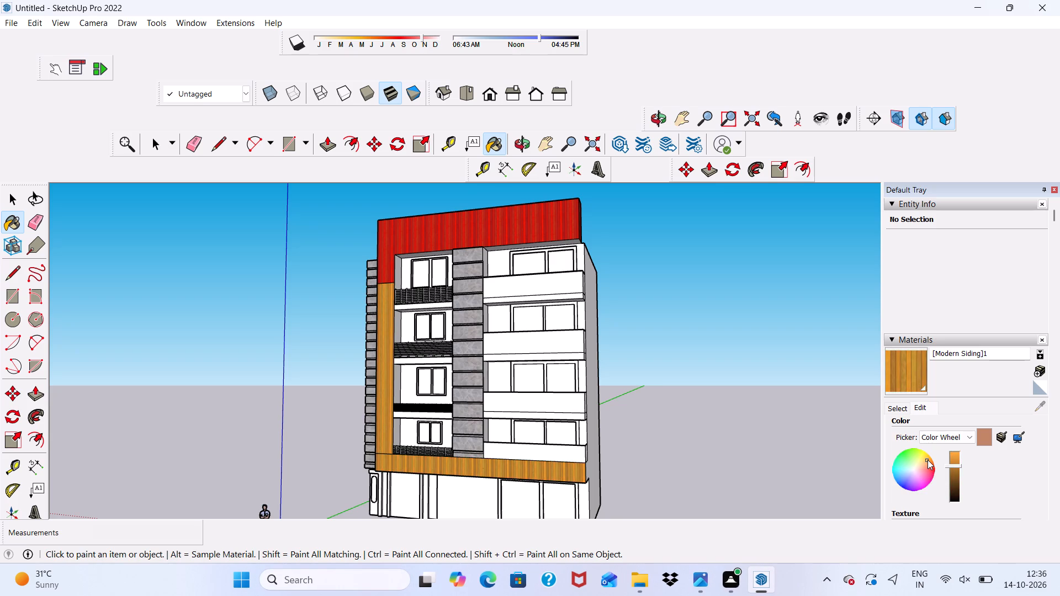
Paint the bottom strip of the uppermost balcony beside the stone column with reddish-orange Modern Siding, including its underside and side end.
scroll(892, 419, down, 2)
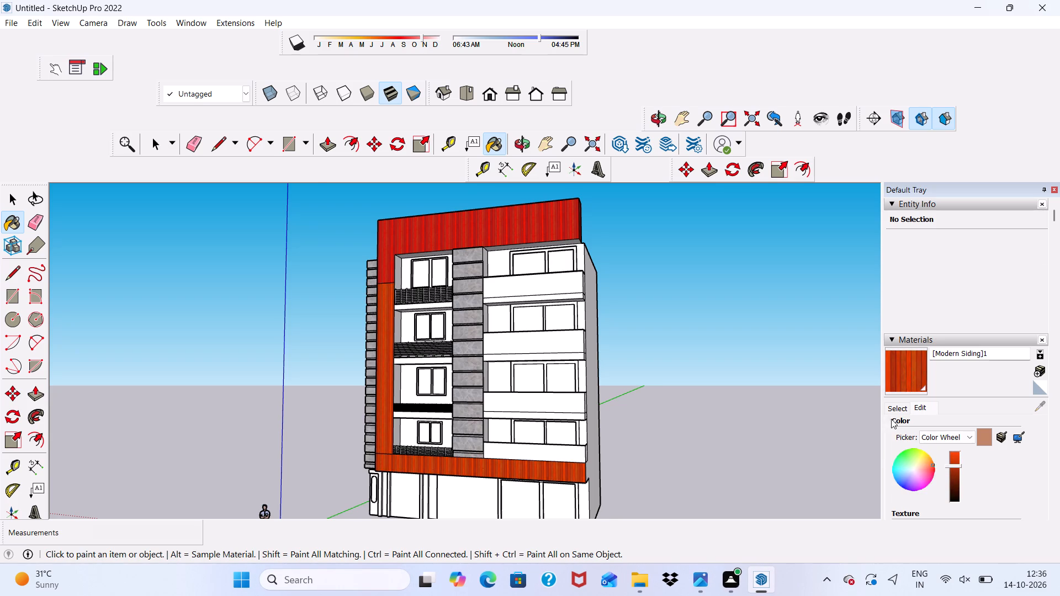
scroll(891, 419, down, 3)
scroll(480, 328, up, 5)
scroll(480, 324, down, 2)
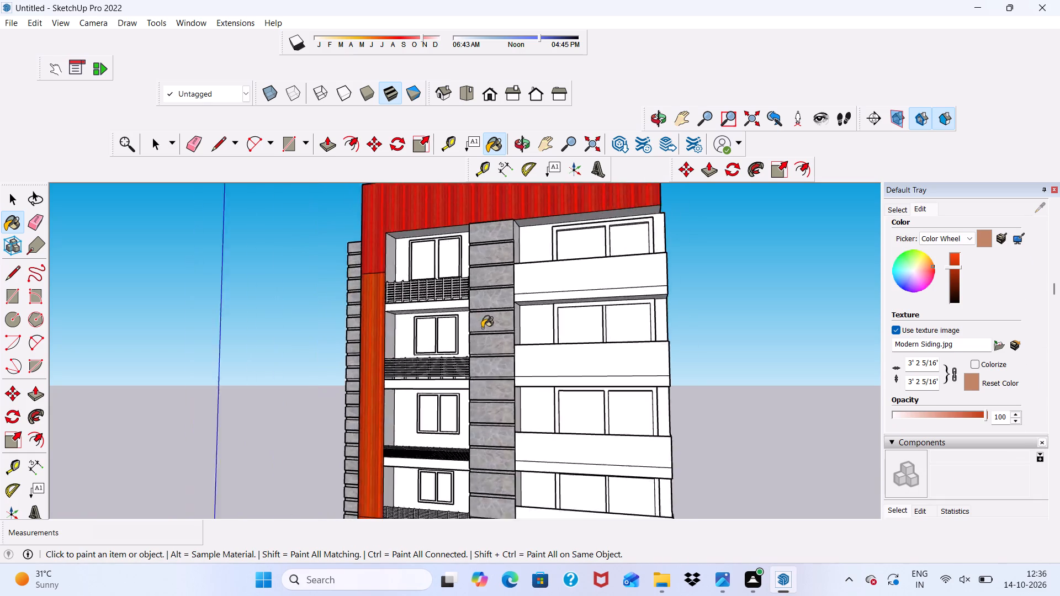
scroll(482, 328, down, 5)
scroll(497, 366, up, 1)
middle_drag(498, 367, 584, 317)
scroll(558, 387, up, 5)
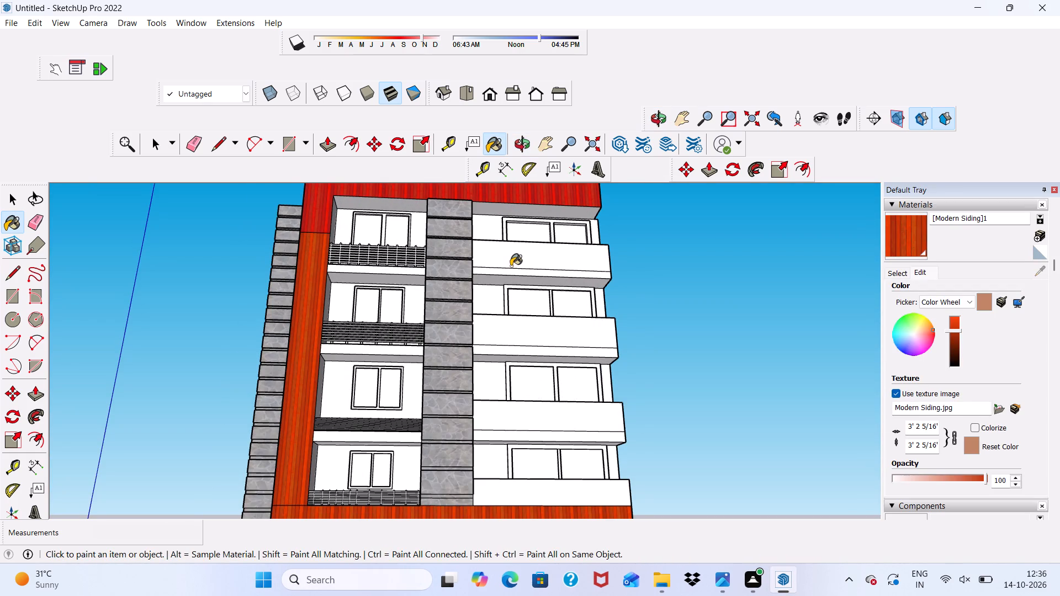
scroll(511, 266, up, 4)
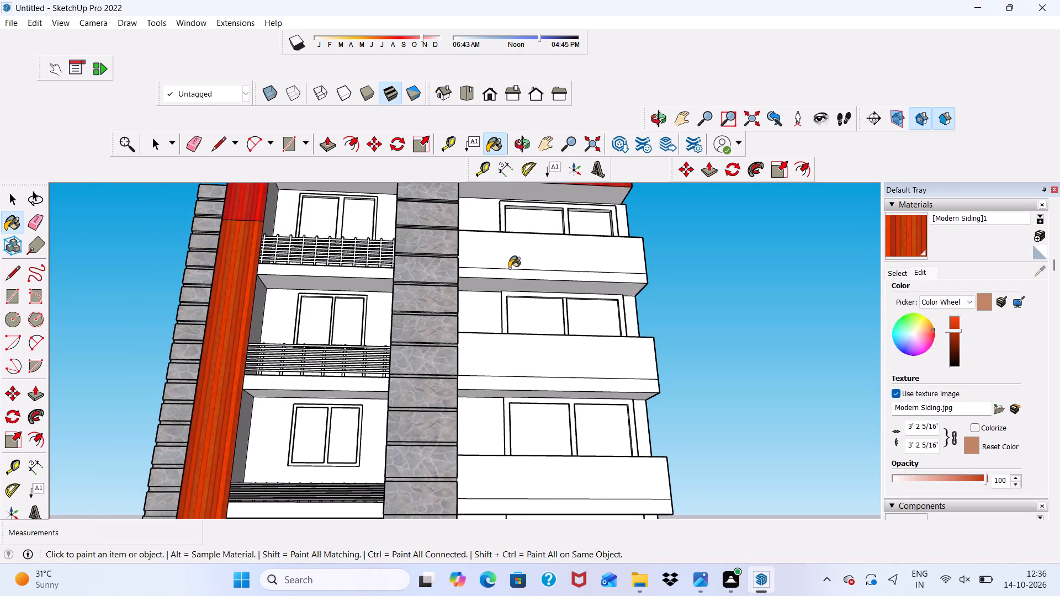
scroll(509, 268, up, 8)
click(469, 283)
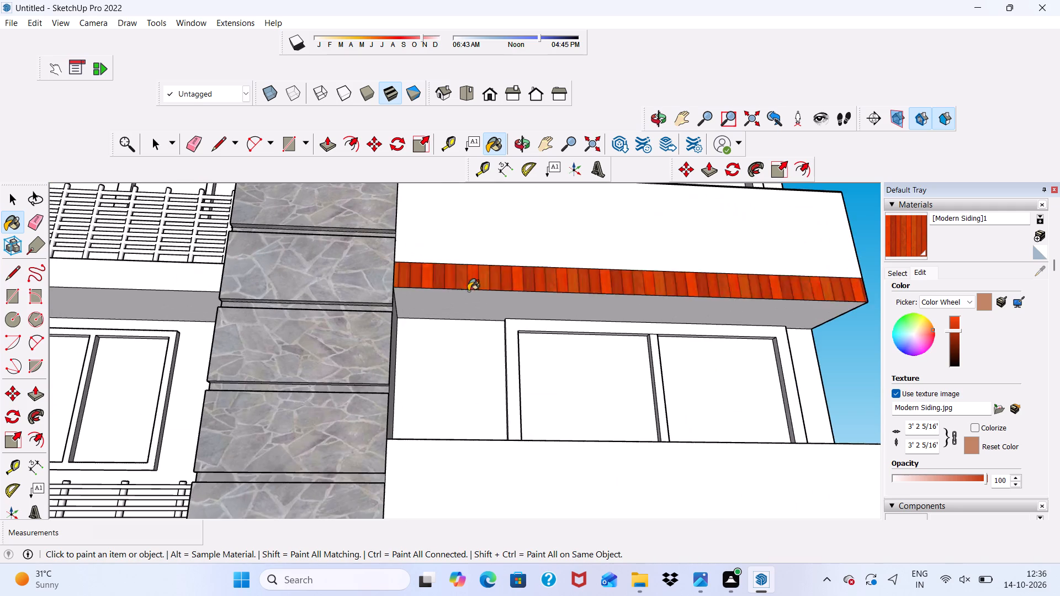
scroll(465, 306, up, 4)
click(464, 304)
scroll(457, 293, down, 6)
middle_drag(467, 294, 504, 450)
scroll(446, 350, down, 3)
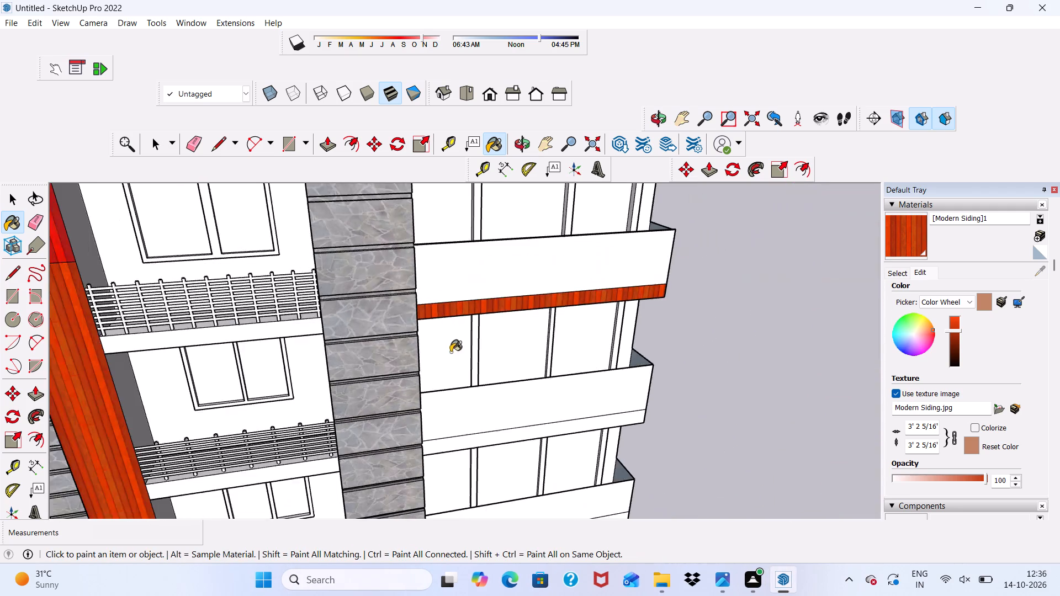
scroll(451, 352, down, 14)
middle_drag(505, 353, 136, 453)
scroll(153, 444, up, 6)
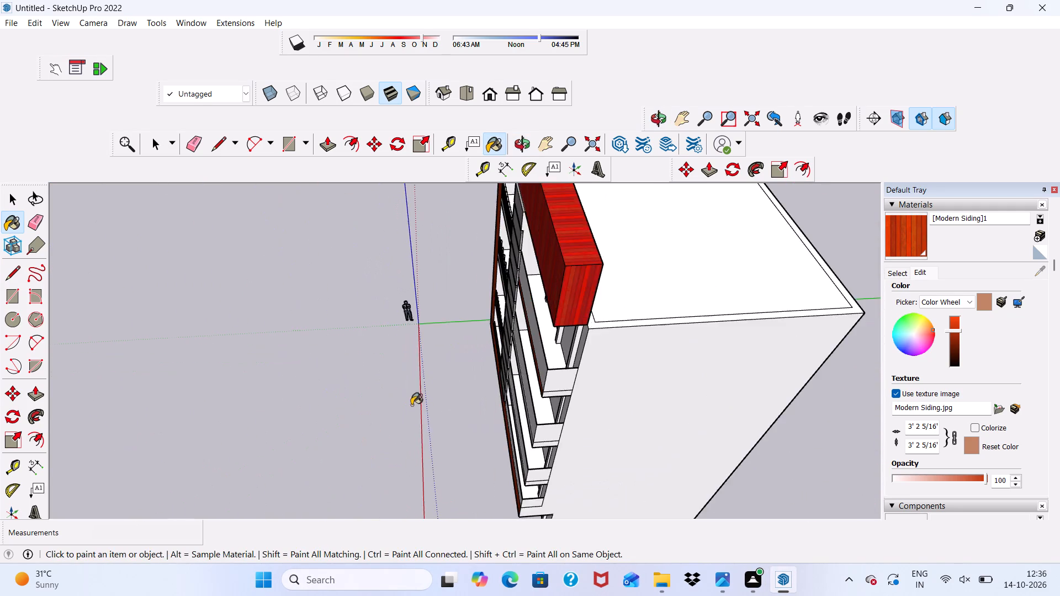
scroll(521, 385, up, 15)
click(587, 403)
Examine the recolored facade from several angles to judge the siding frame and the balcony trim against the remaining white surfaces.
scroll(459, 411, down, 5)
middle_drag(439, 419, 587, 340)
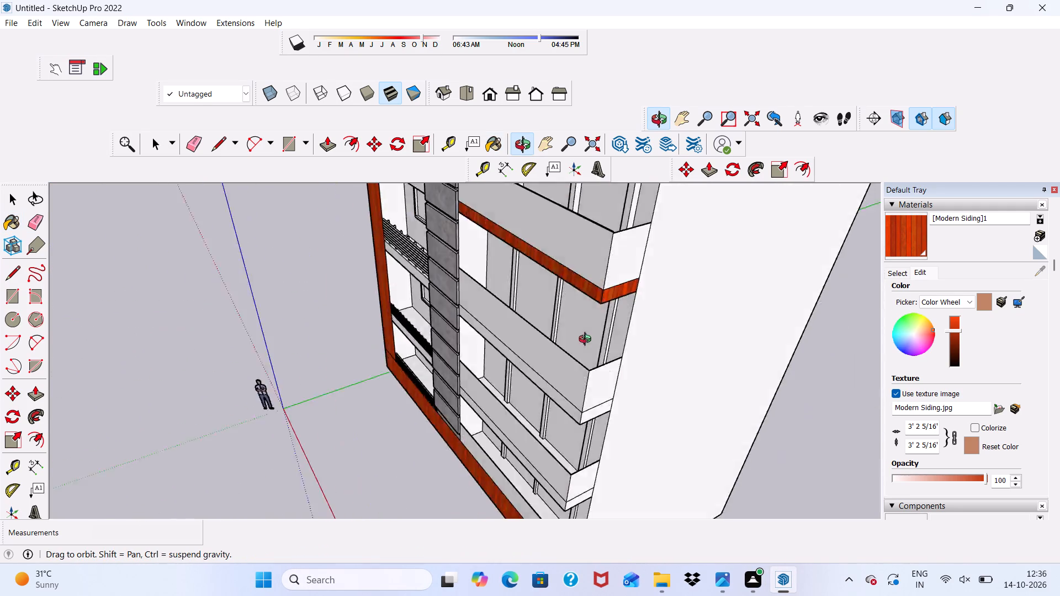
middle_drag(587, 340, 776, 292)
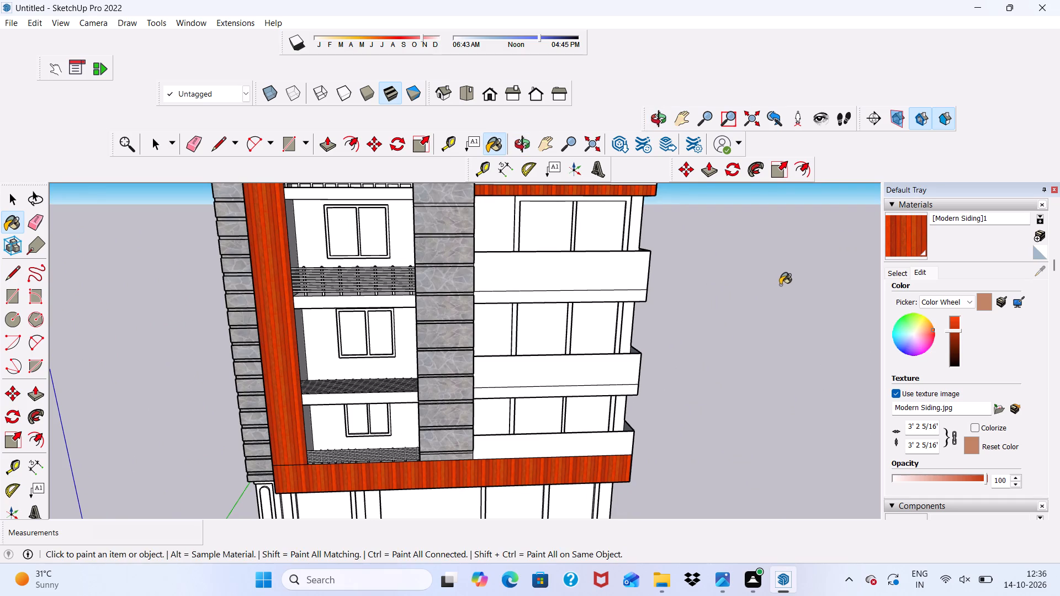
scroll(780, 285, down, 5)
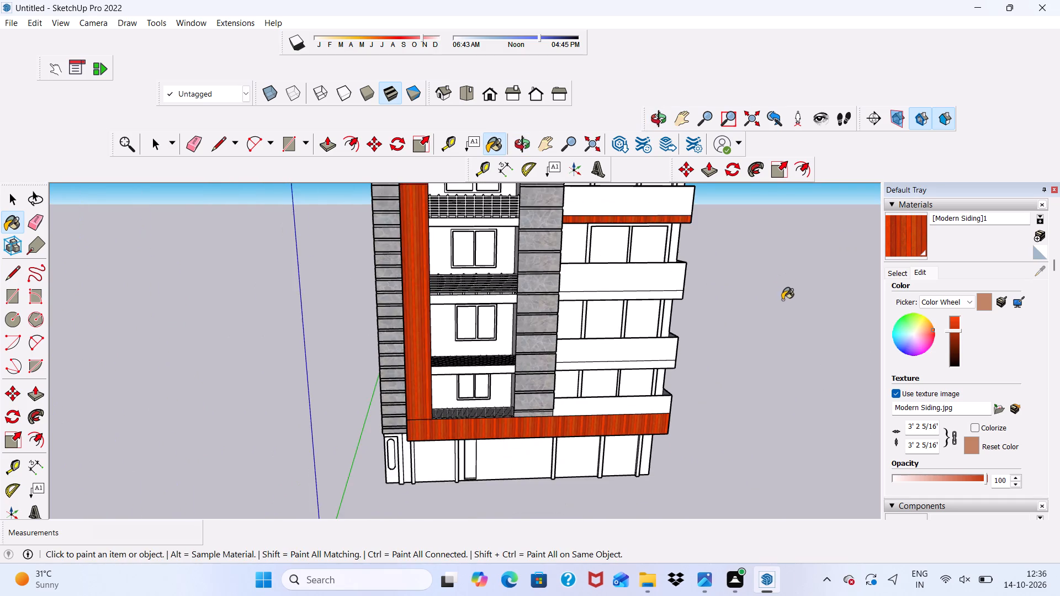
scroll(782, 300, down, 5)
scroll(762, 335, up, 4)
scroll(749, 326, down, 5)
scroll(713, 364, up, 1)
drag(708, 364, 704, 364)
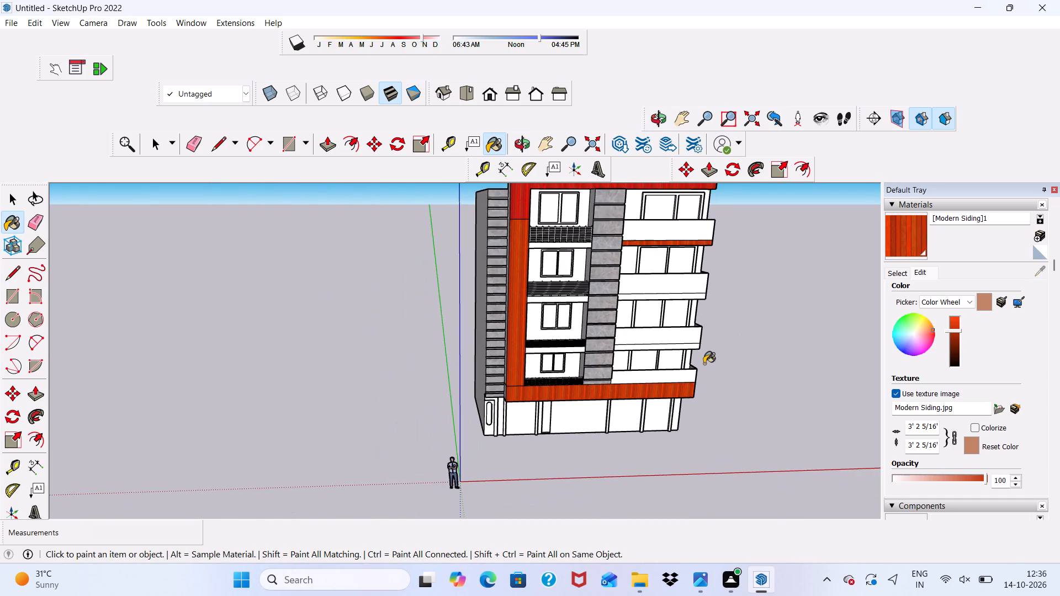
drag(704, 364, 701, 363)
key(space)
scroll(693, 361, up, 6)
scroll(528, 348, down, 7)
middle_drag(516, 405, 602, 313)
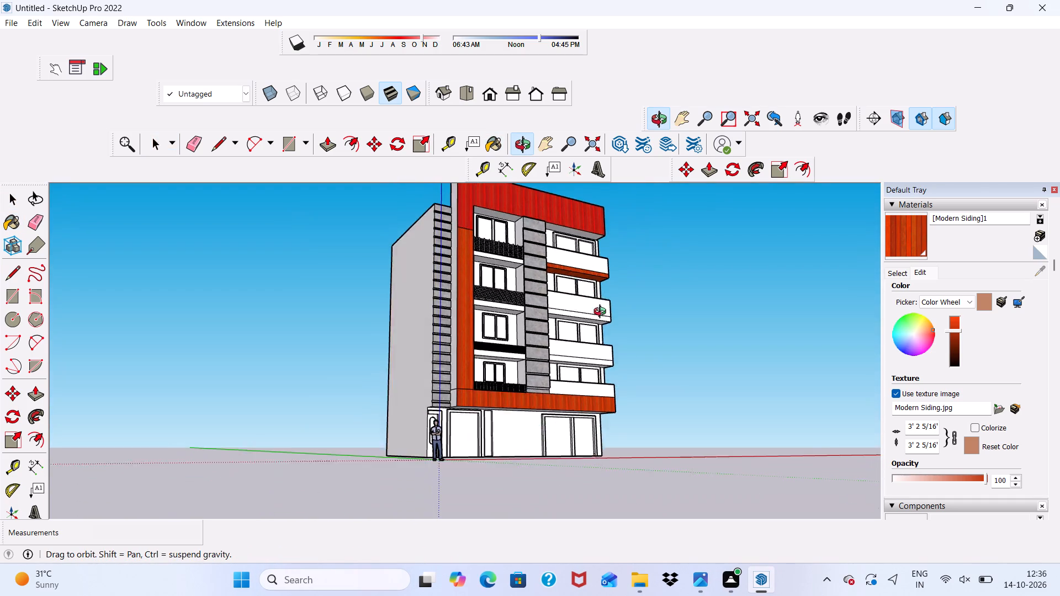
middle_drag(602, 313, 497, 368)
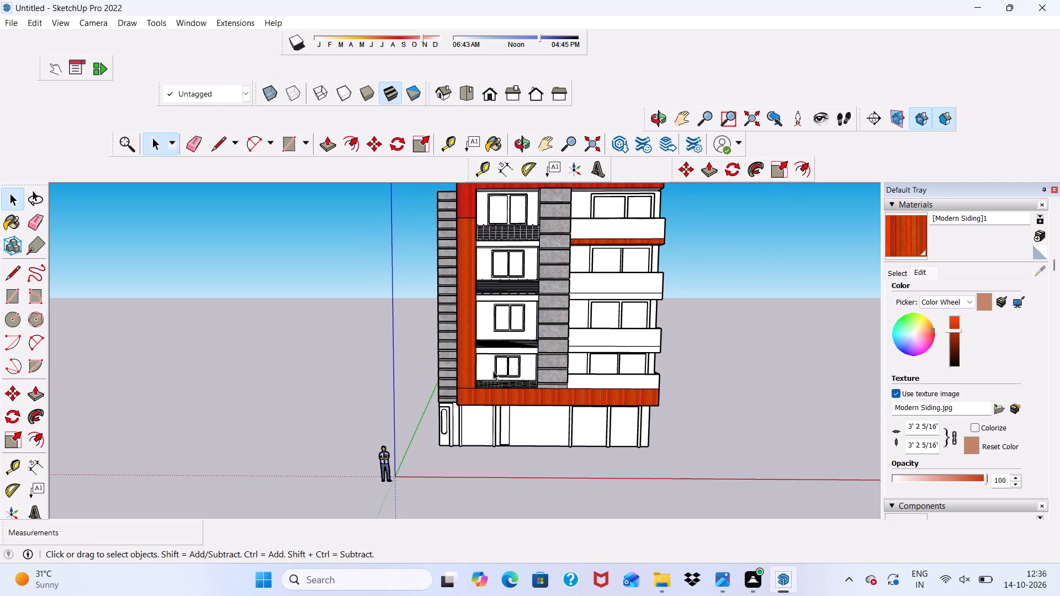
key(space)
scroll(490, 371, up, 1)
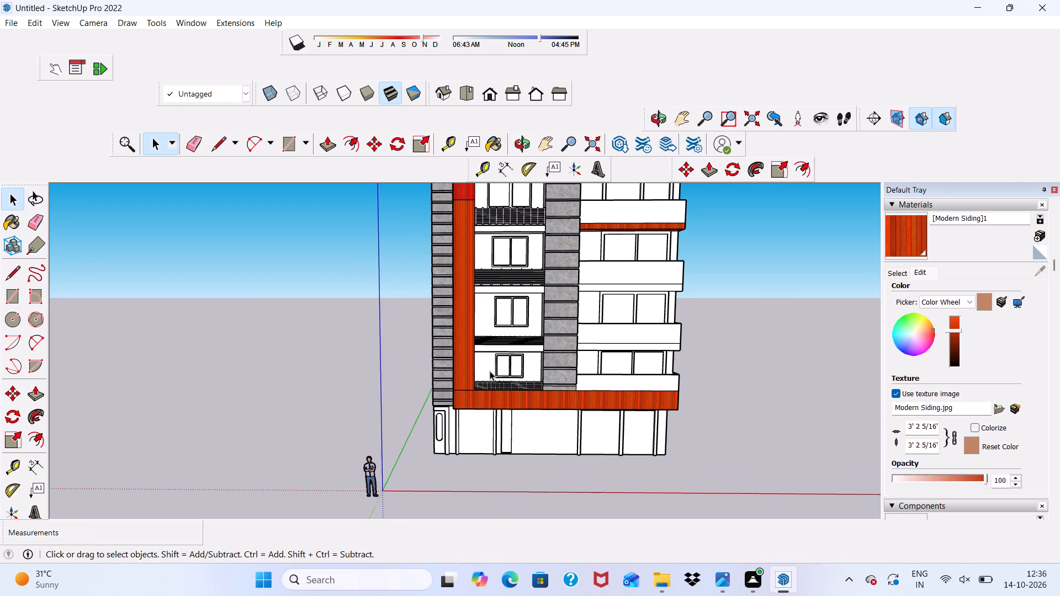
scroll(487, 371, up, 4)
scroll(469, 360, down, 1)
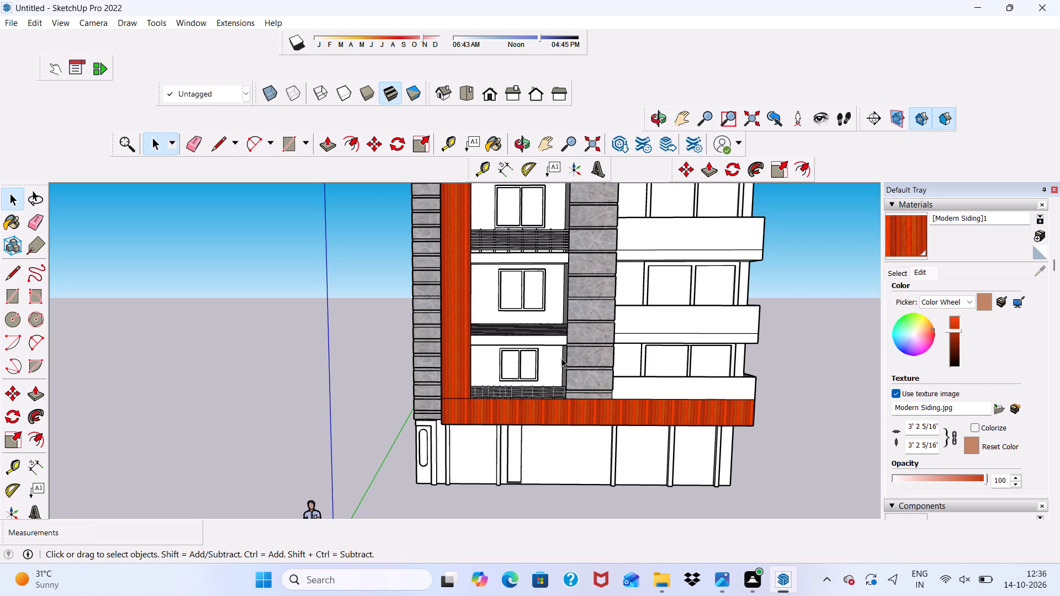
scroll(575, 369, up, 2)
scroll(565, 368, down, 4)
scroll(685, 379, up, 1)
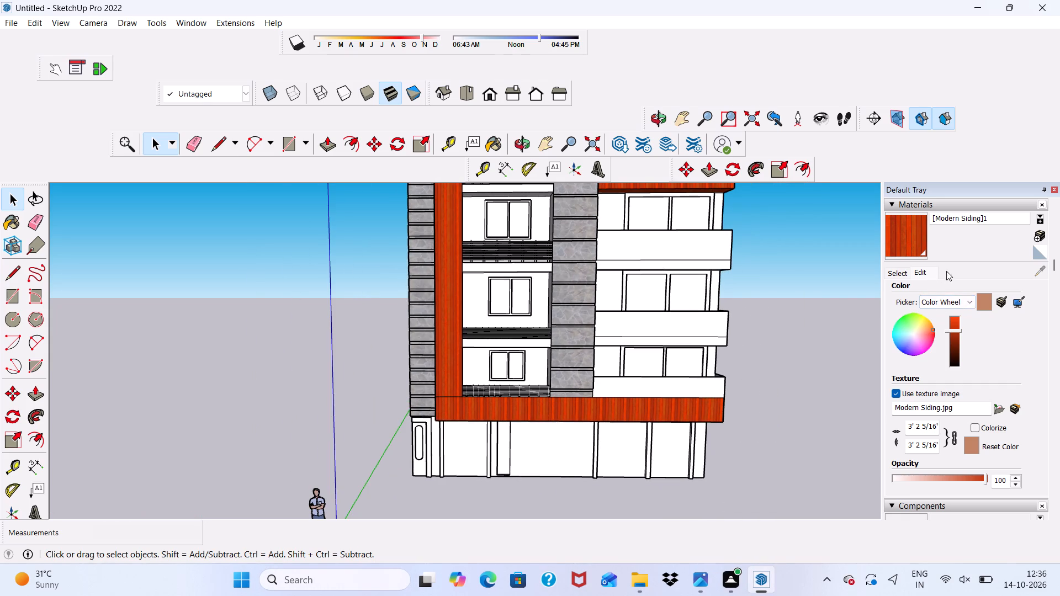
Paint the front edge and underside of the lowest railed balcony slab with Blacktop Old 01 from the Asphalt and Concrete library.
scroll(963, 372, up, 1)
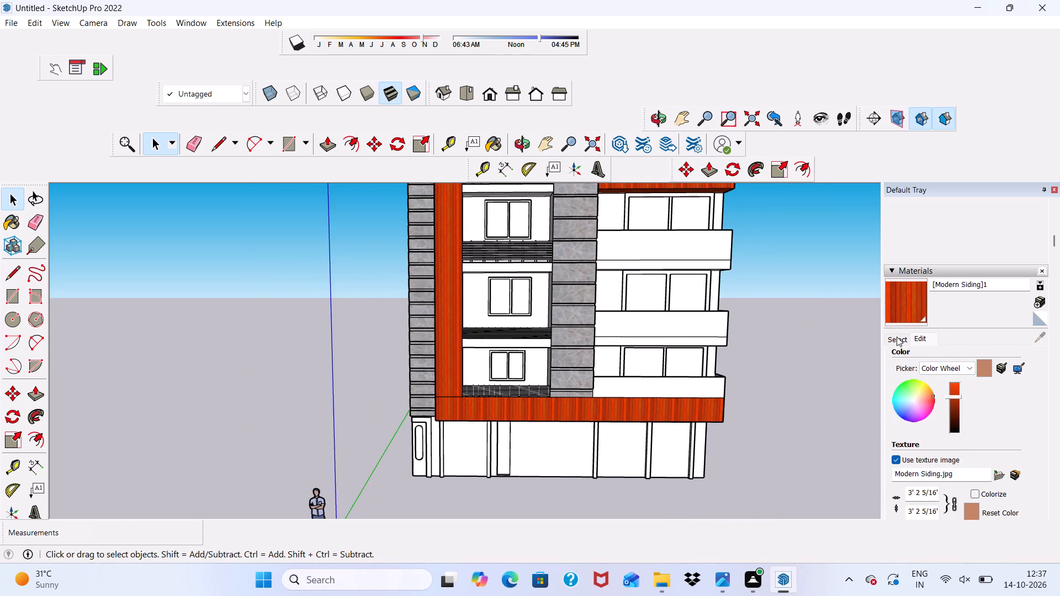
click(897, 337)
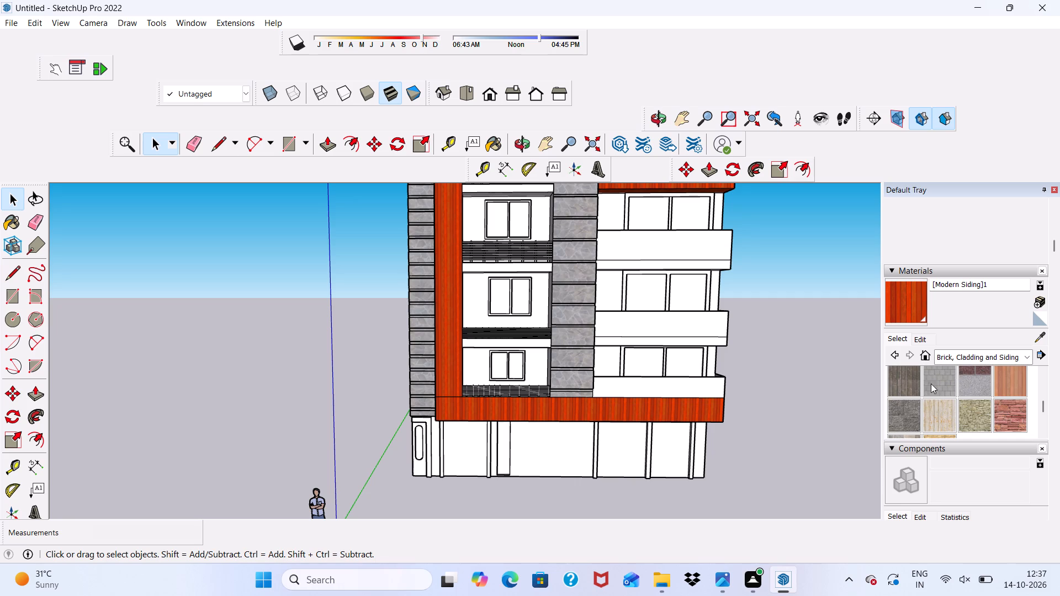
scroll(923, 392, down, 1)
scroll(923, 392, up, 1)
click(1026, 356)
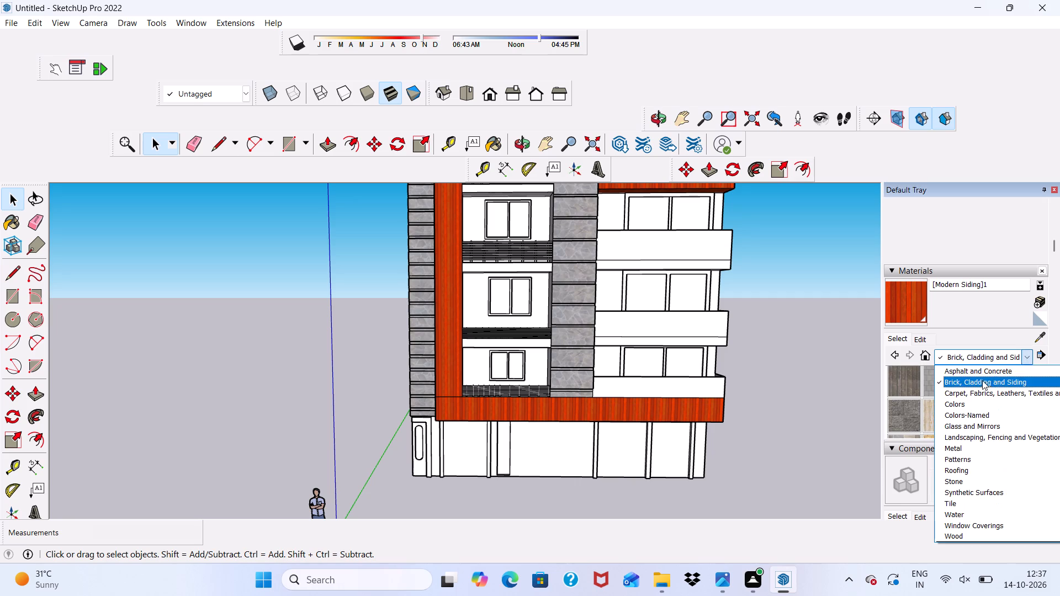
click(982, 372)
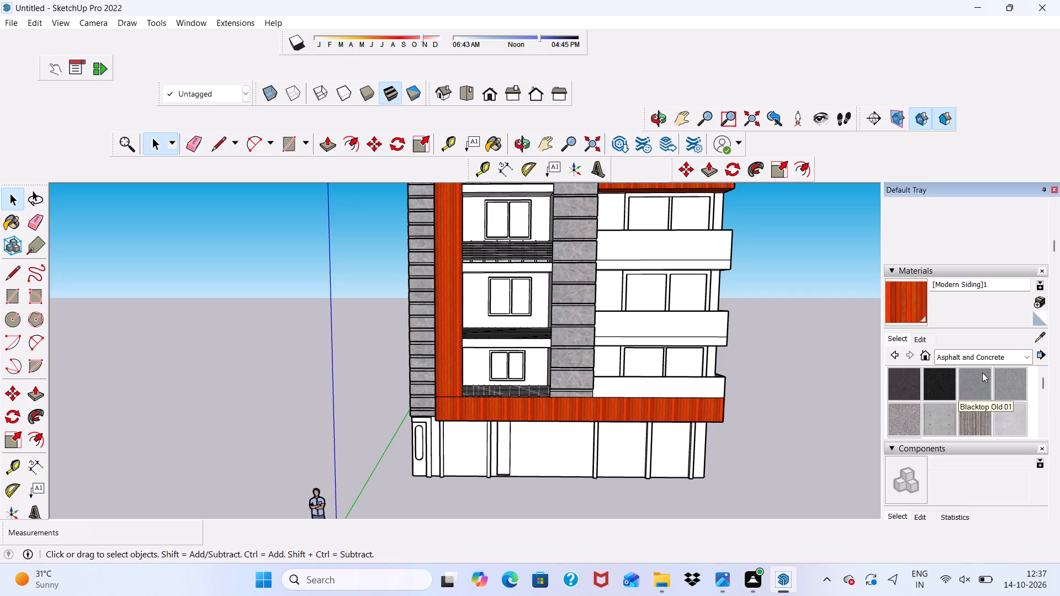
click(968, 379)
scroll(514, 374, up, 4)
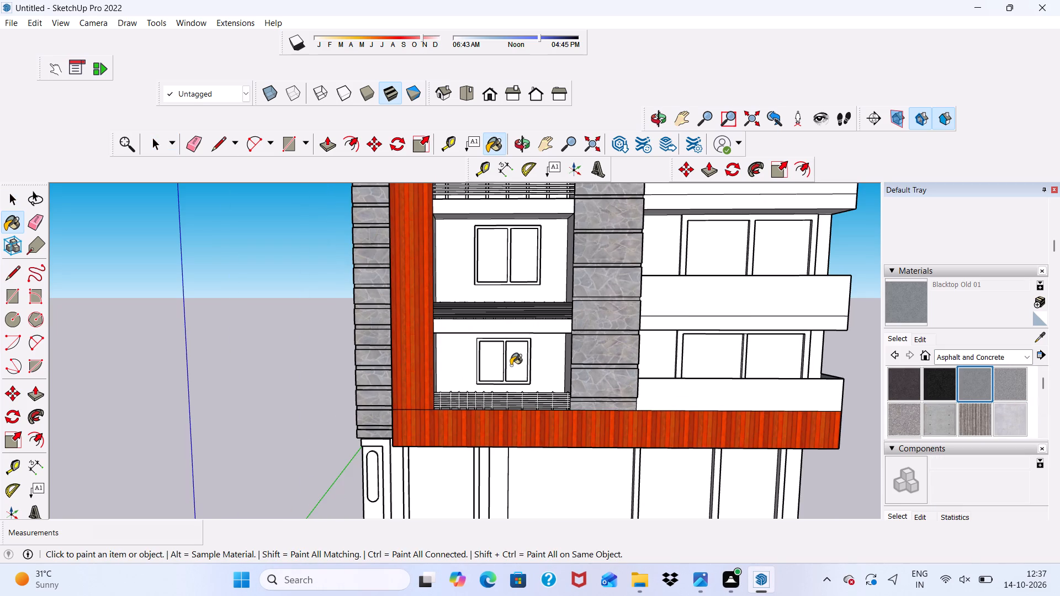
scroll(522, 351, up, 5)
click(507, 311)
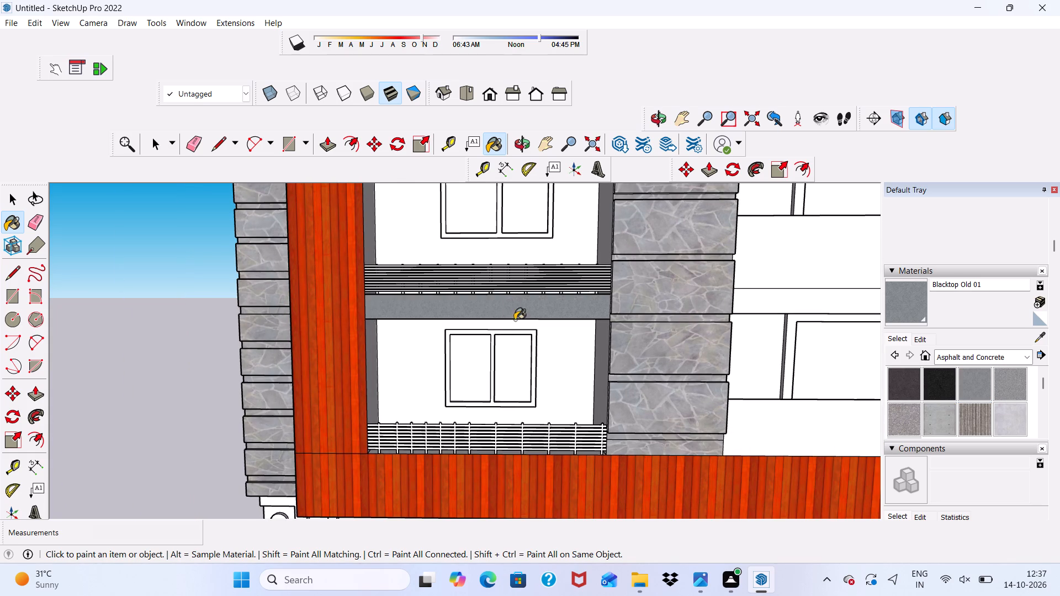
scroll(540, 353, down, 1)
middle_drag(582, 409, 469, 245)
scroll(489, 283, up, 5)
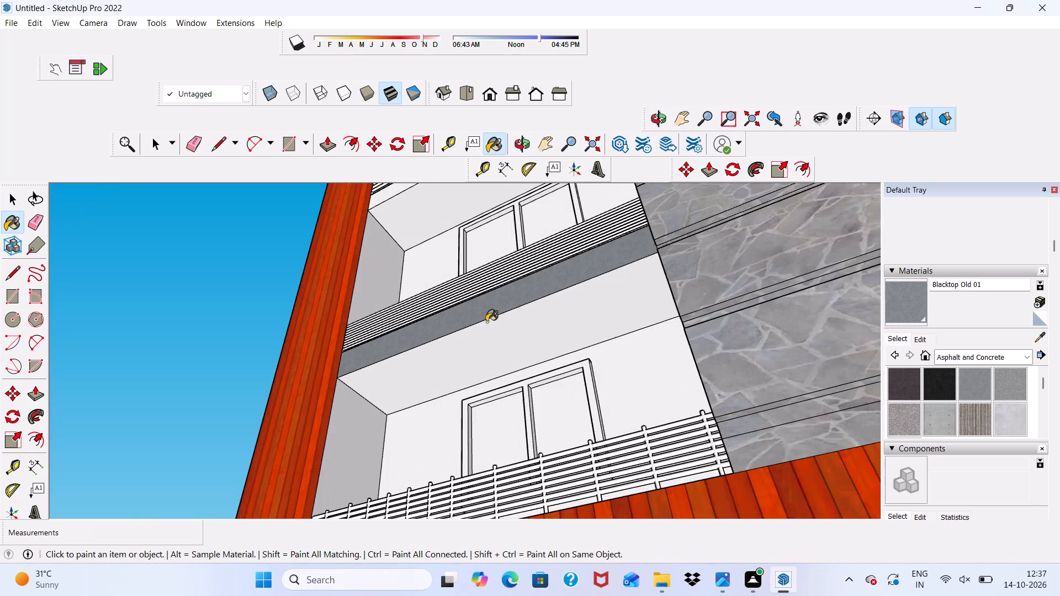
click(485, 337)
Paint the front edges and undersides of the two higher railed balcony slabs with Blacktop Old 01.
scroll(495, 372, down, 6)
scroll(453, 258, up, 3)
click(453, 248)
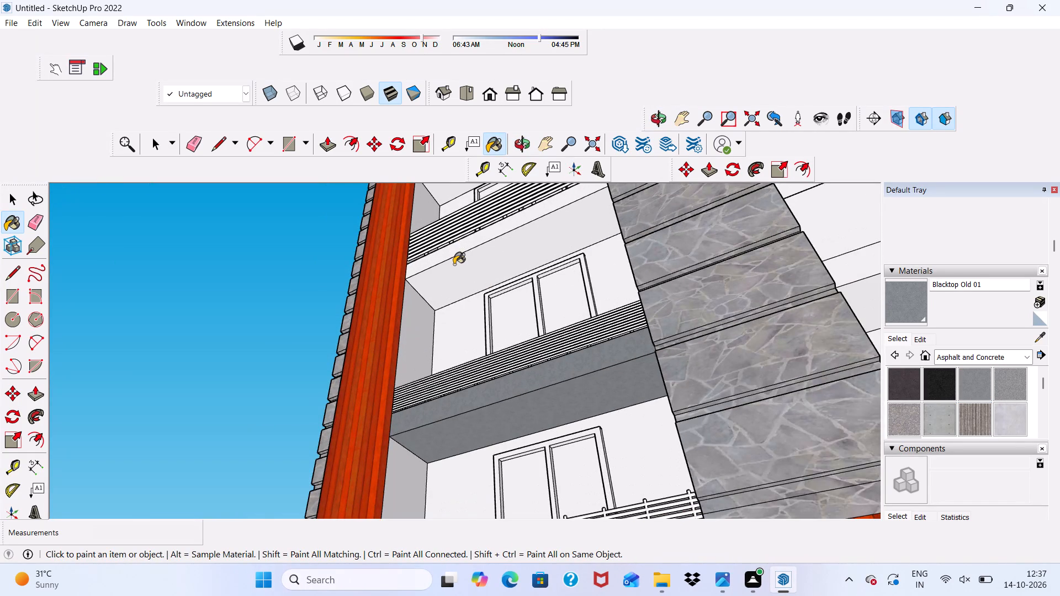
click(454, 267)
scroll(456, 279, down, 12)
scroll(434, 225, up, 13)
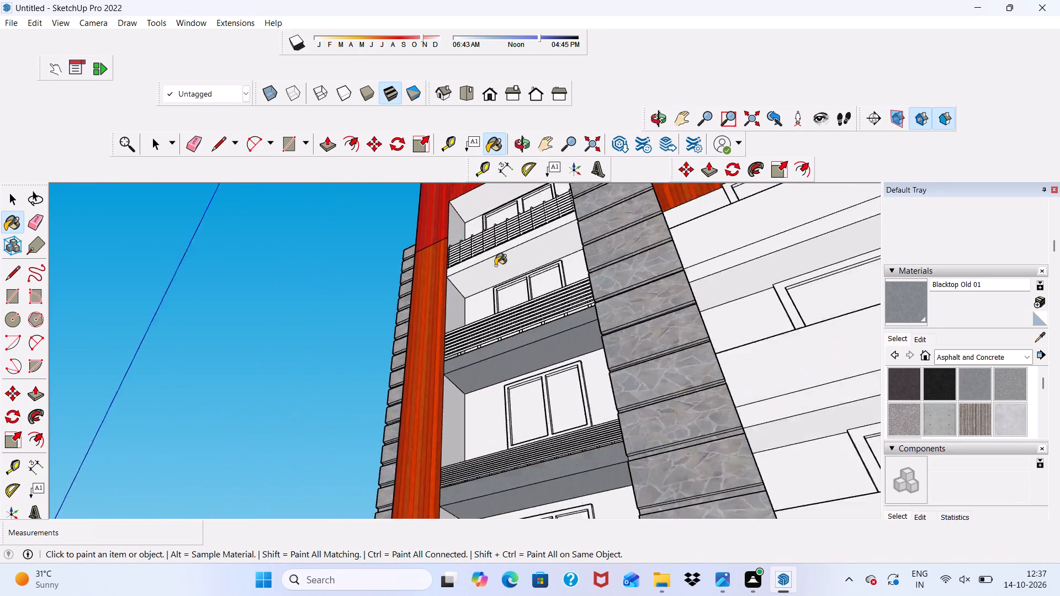
scroll(495, 265, up, 3)
click(496, 245)
click(497, 259)
Paint the bottom strips and undersides of the two middle solid-parapet balconies beyond the stone column with Blacktop Old 01.
scroll(492, 259, down, 6)
middle_drag(499, 272, 520, 291)
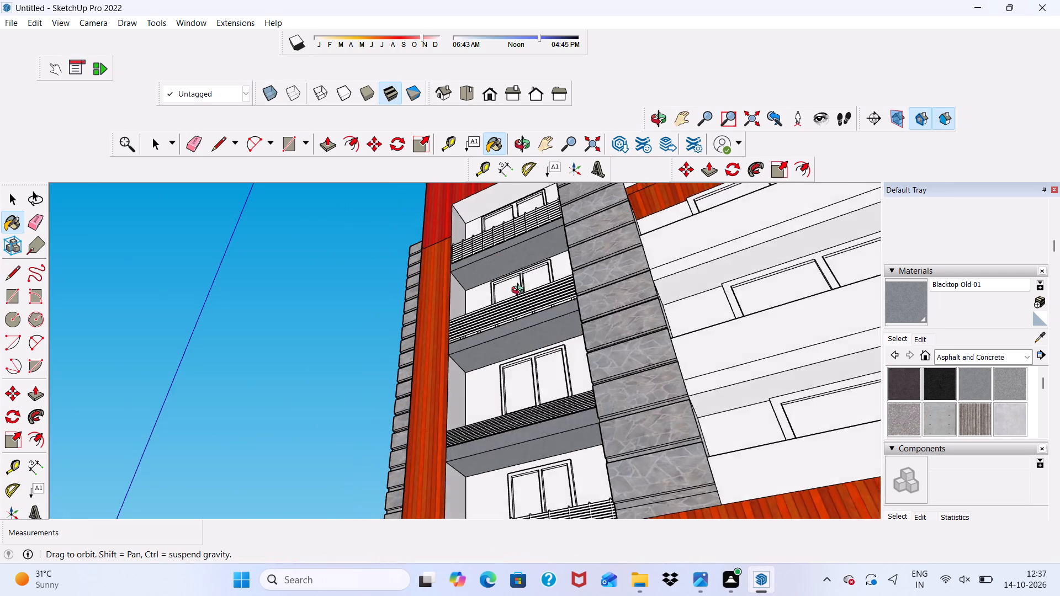
middle_drag(520, 291, 605, 417)
scroll(669, 338, up, 4)
click(672, 324)
middle_drag(669, 324, 672, 302)
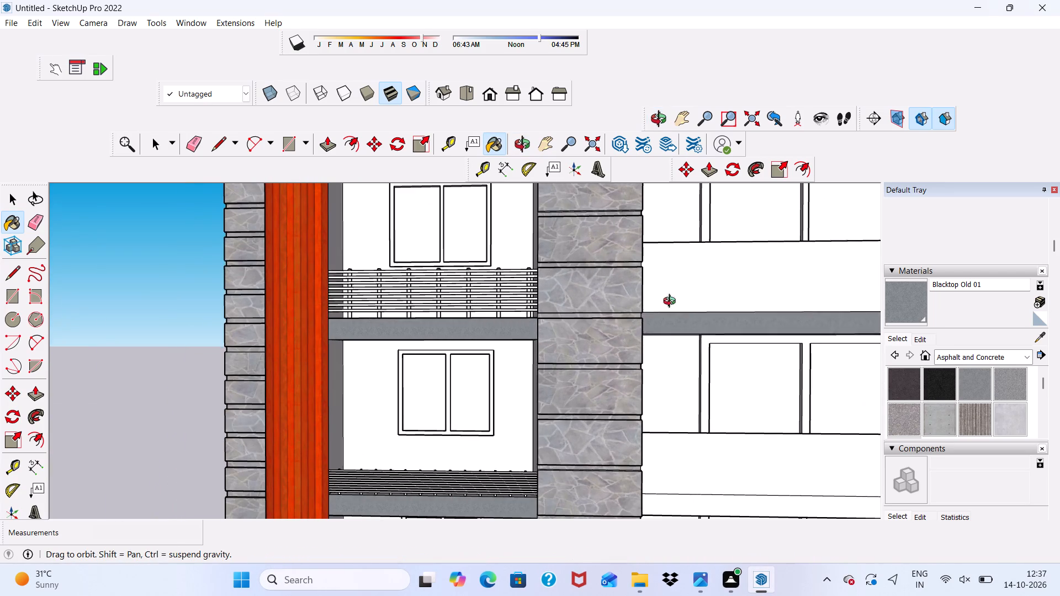
middle_drag(672, 302, 673, 199)
click(692, 336)
scroll(624, 292, down, 5)
scroll(727, 429, up, 3)
click(727, 417)
click(728, 438)
Paint the exposed side end of the solid-parapet balcony's bottom strip with Blacktop Old 01.
scroll(648, 400, down, 4)
middle_drag(692, 416, 423, 483)
scroll(716, 344, up, 1)
click(737, 329)
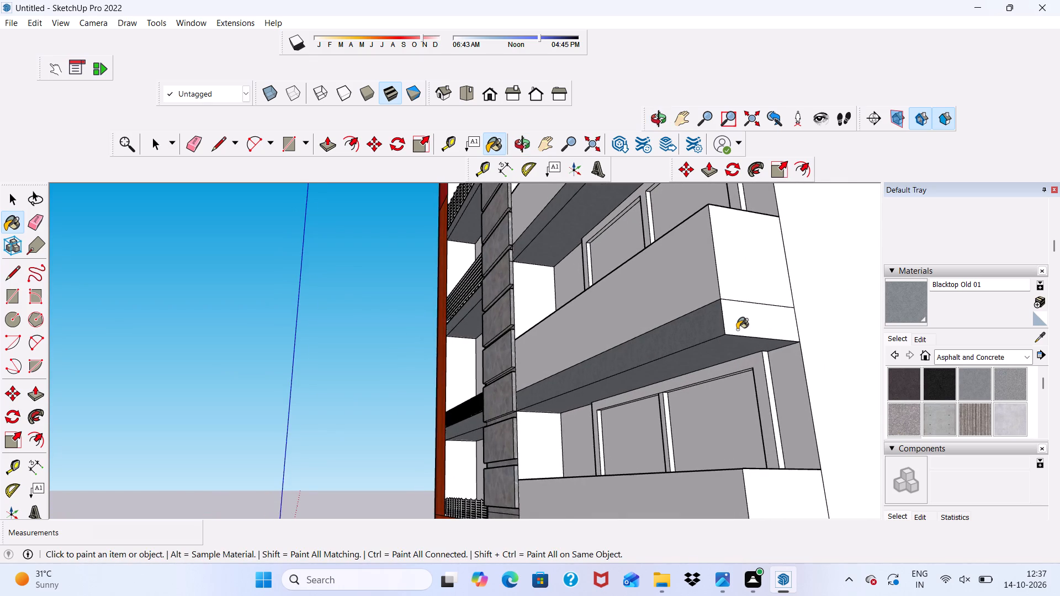
scroll(759, 376, down, 10)
scroll(788, 455, up, 6)
scroll(712, 421, down, 5)
middle_drag(722, 414, 733, 457)
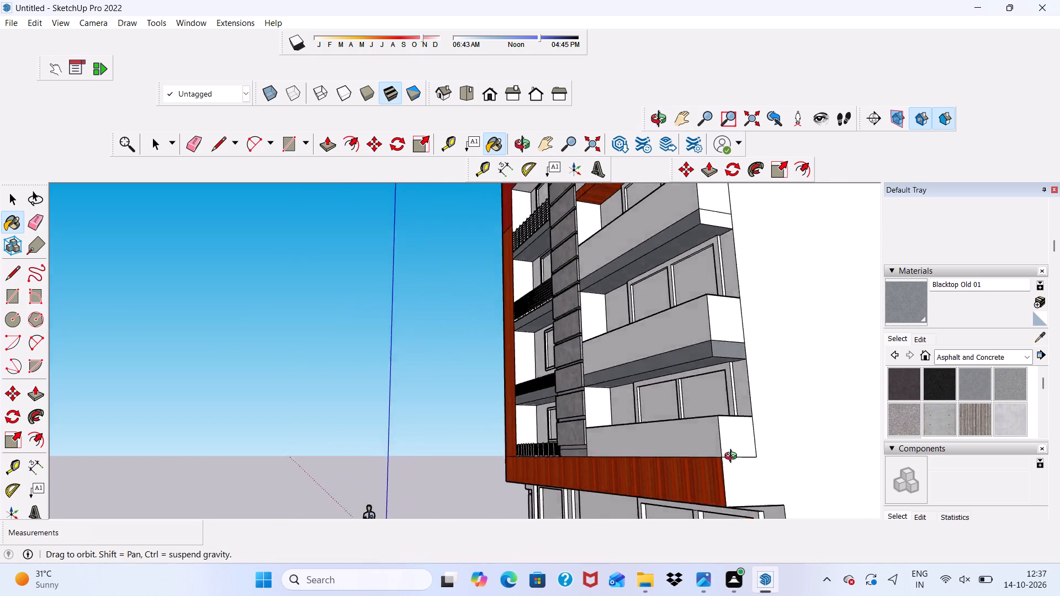
Paint the exposed side end of the other middle solid-parapet balcony's bottom strip with Blacktop Old 01.
middle_drag(733, 457, 723, 493)
scroll(715, 446, up, 3)
click(727, 274)
scroll(703, 345, down, 7)
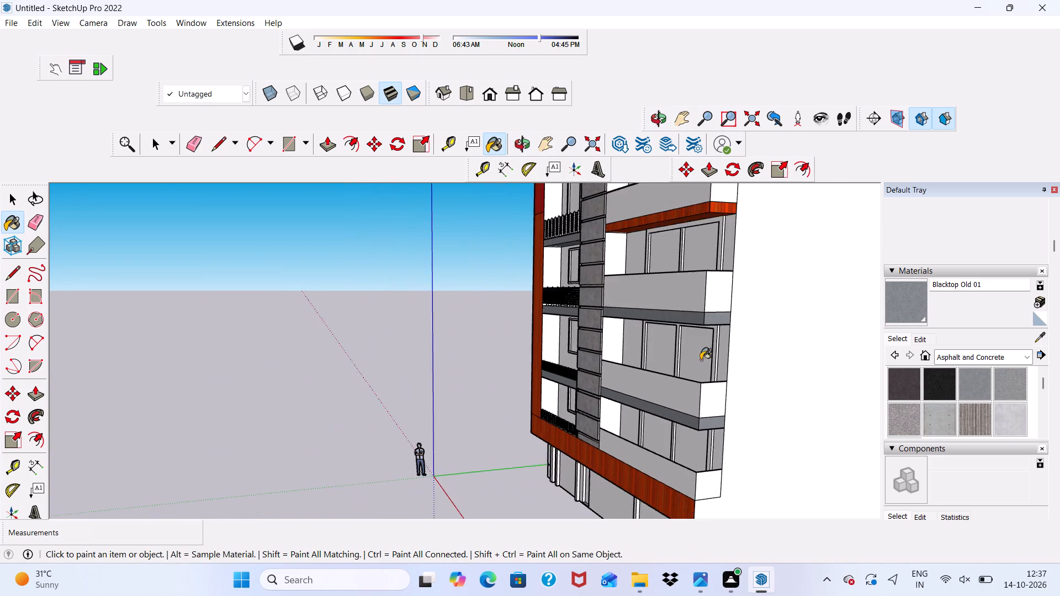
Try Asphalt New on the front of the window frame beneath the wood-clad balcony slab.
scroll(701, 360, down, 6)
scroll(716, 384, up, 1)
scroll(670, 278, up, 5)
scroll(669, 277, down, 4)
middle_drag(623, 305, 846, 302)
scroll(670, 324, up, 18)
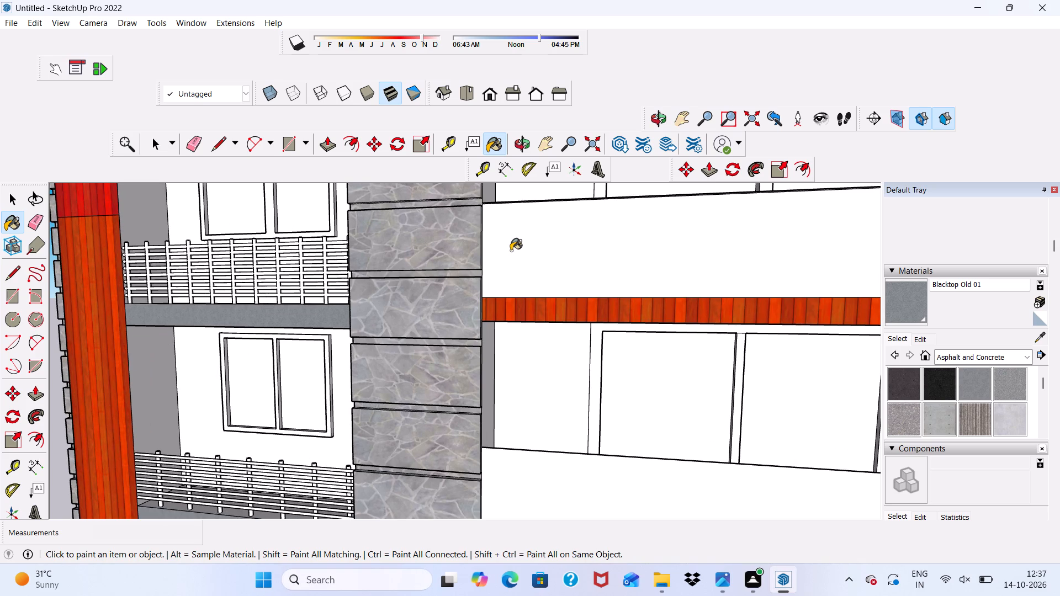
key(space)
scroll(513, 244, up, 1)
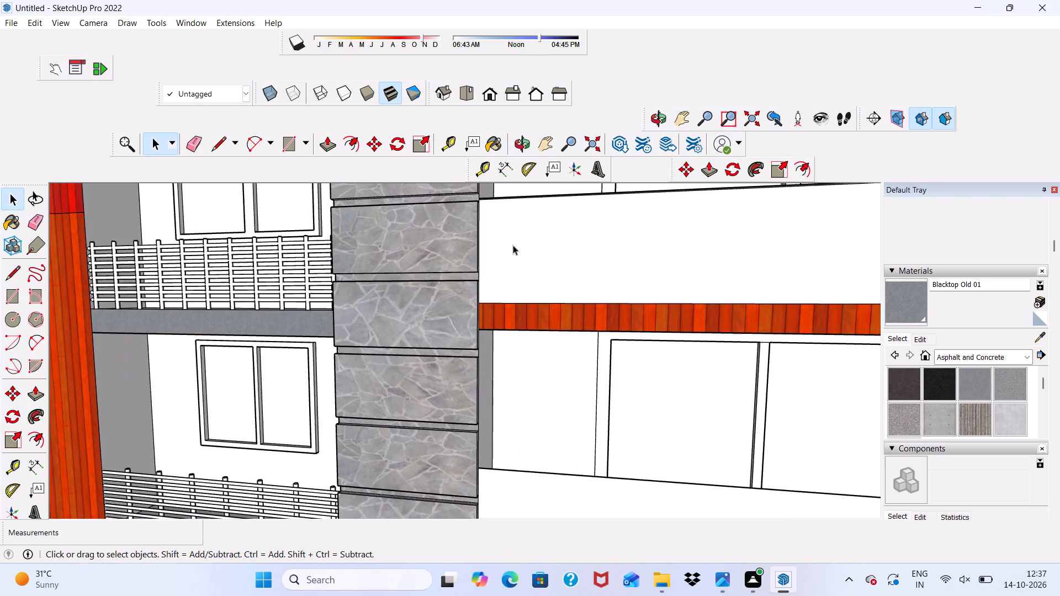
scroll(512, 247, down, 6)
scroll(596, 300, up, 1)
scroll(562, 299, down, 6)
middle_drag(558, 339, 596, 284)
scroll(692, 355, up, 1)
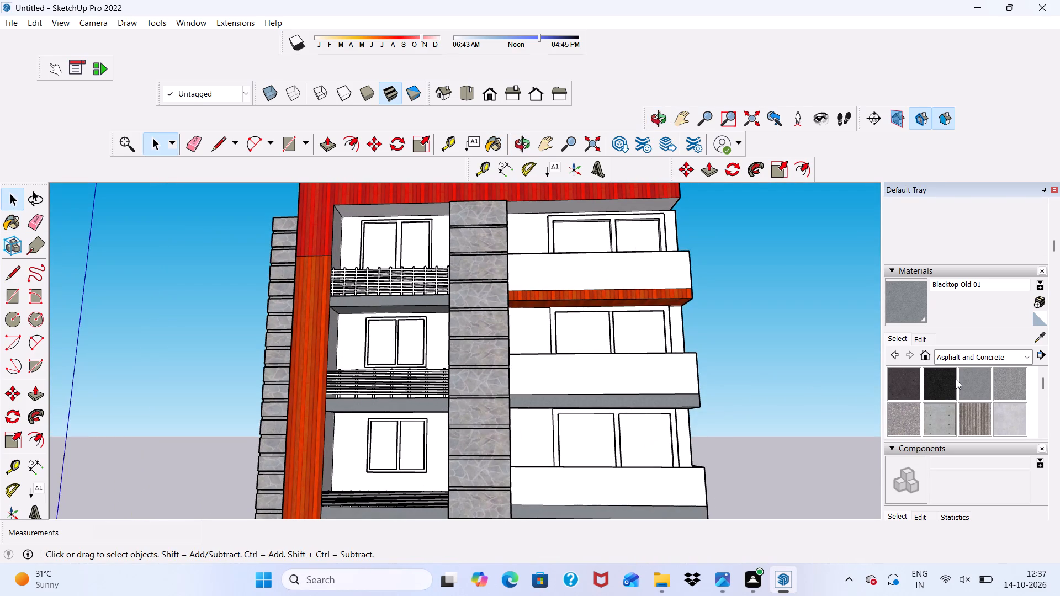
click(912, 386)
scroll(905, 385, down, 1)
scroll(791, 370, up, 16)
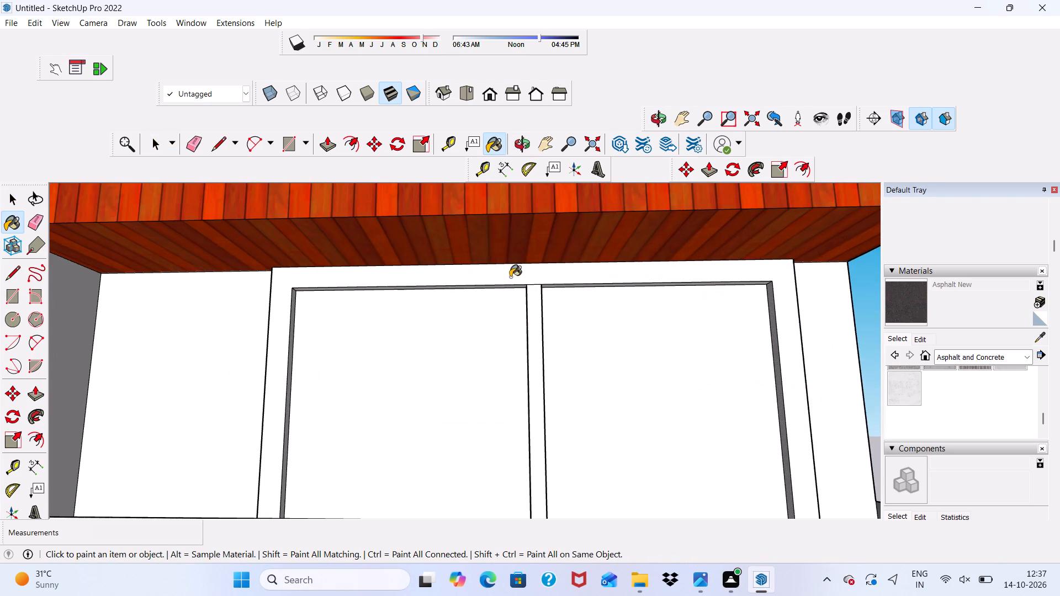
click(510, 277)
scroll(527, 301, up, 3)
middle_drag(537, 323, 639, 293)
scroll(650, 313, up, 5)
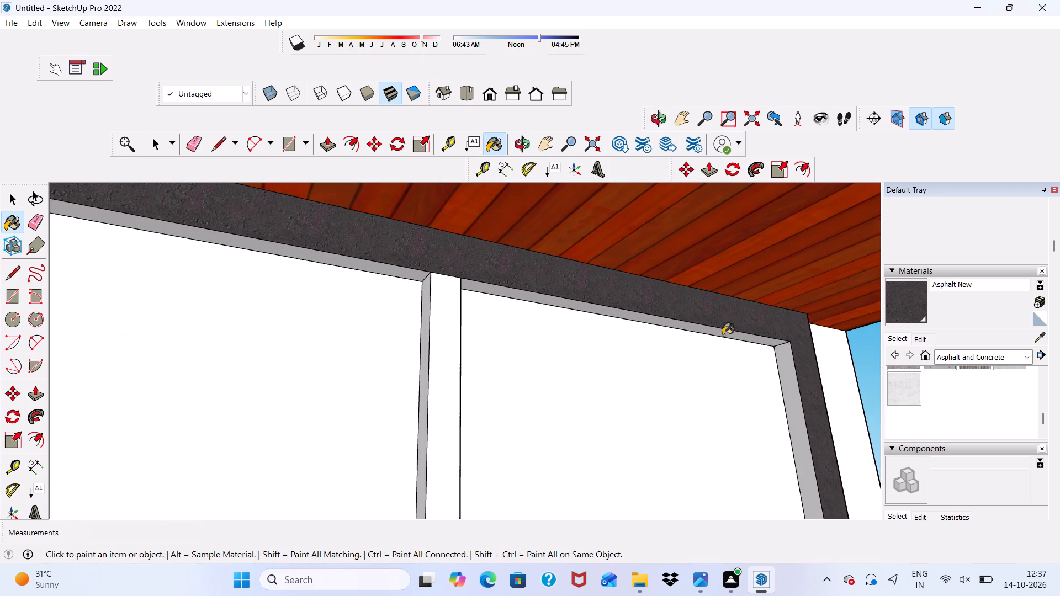
Paint the front and central mullion of the window frame beneath the wood-clad slab with Blacktop New.
scroll(918, 323, up, 1)
scroll(950, 362, down, 2)
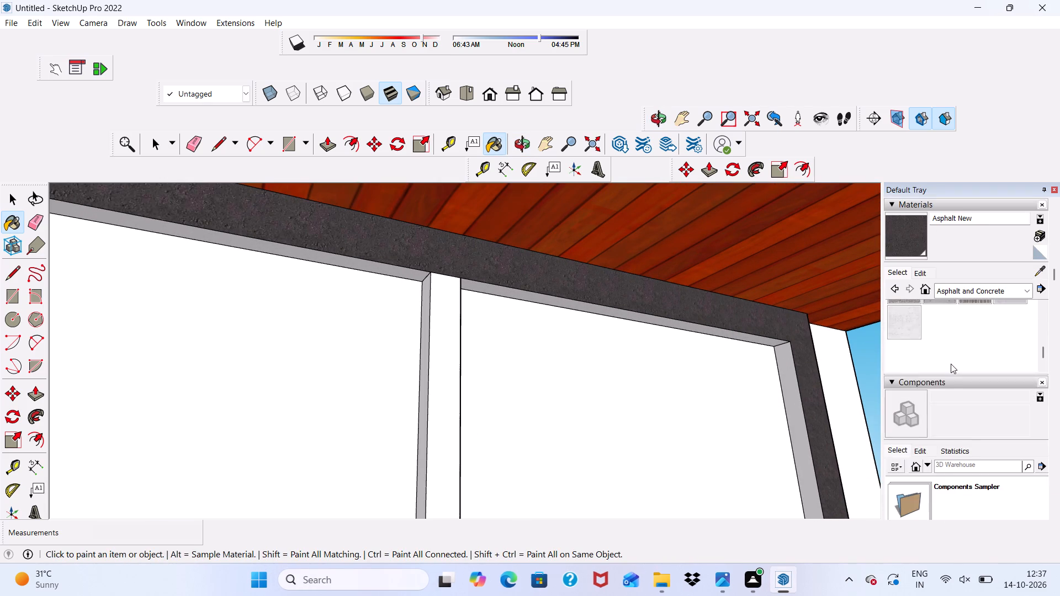
scroll(951, 364, up, 2)
click(946, 369)
scroll(769, 350, up, 3)
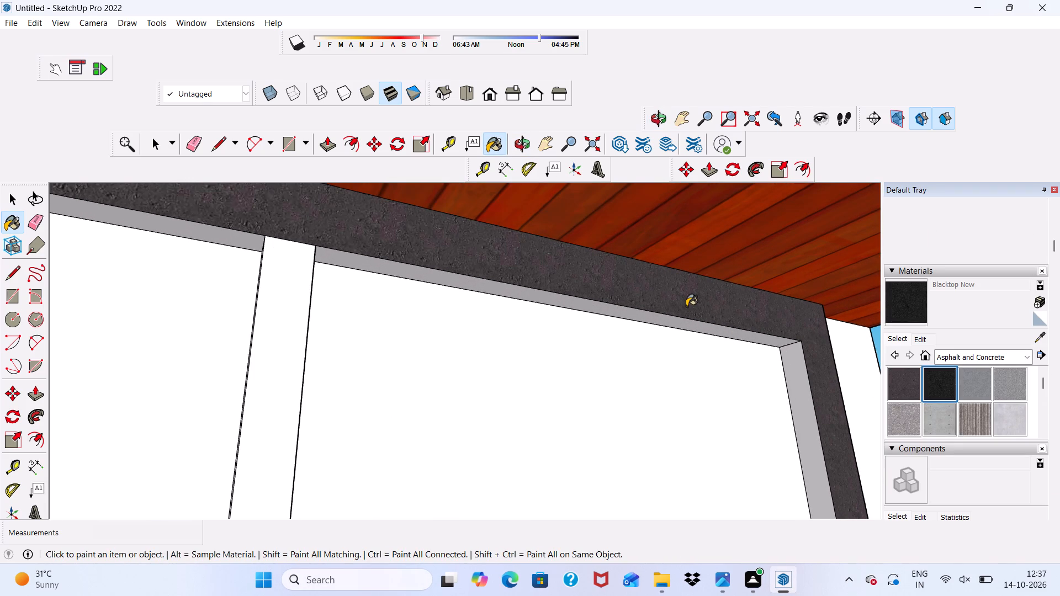
click(685, 305)
scroll(685, 305, down, 18)
middle_drag(507, 334, 501, 344)
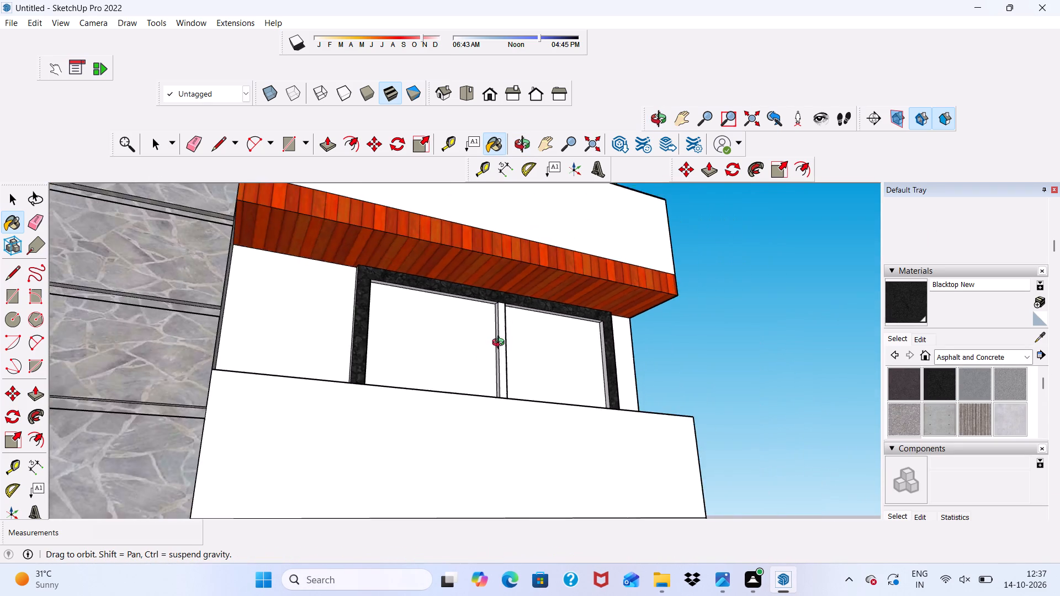
middle_drag(501, 344, 119, 402)
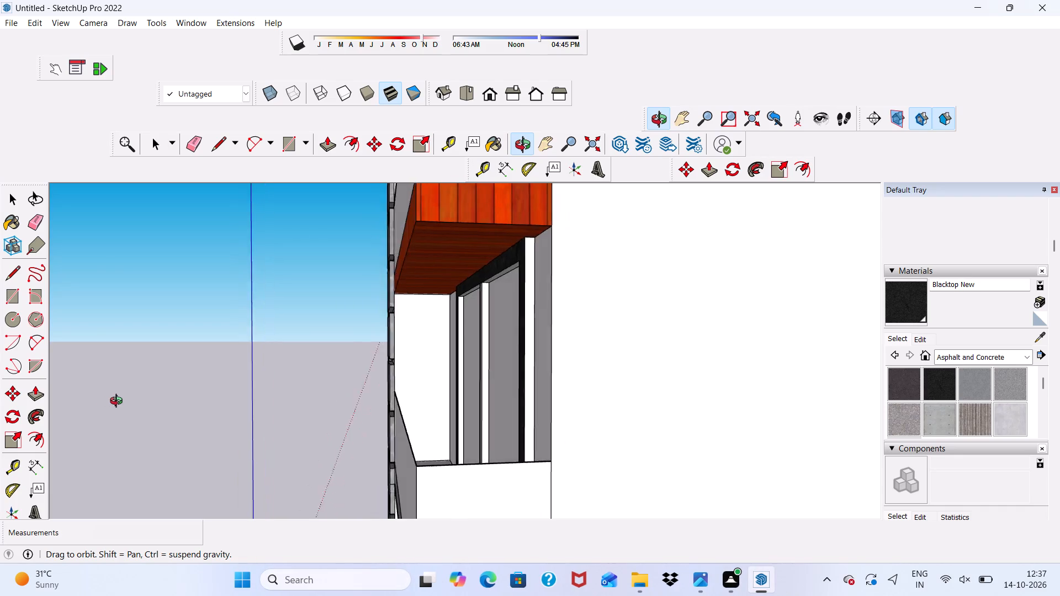
middle_drag(119, 402, 519, 338)
scroll(504, 317, up, 14)
click(502, 310)
drag(494, 294, 478, 287)
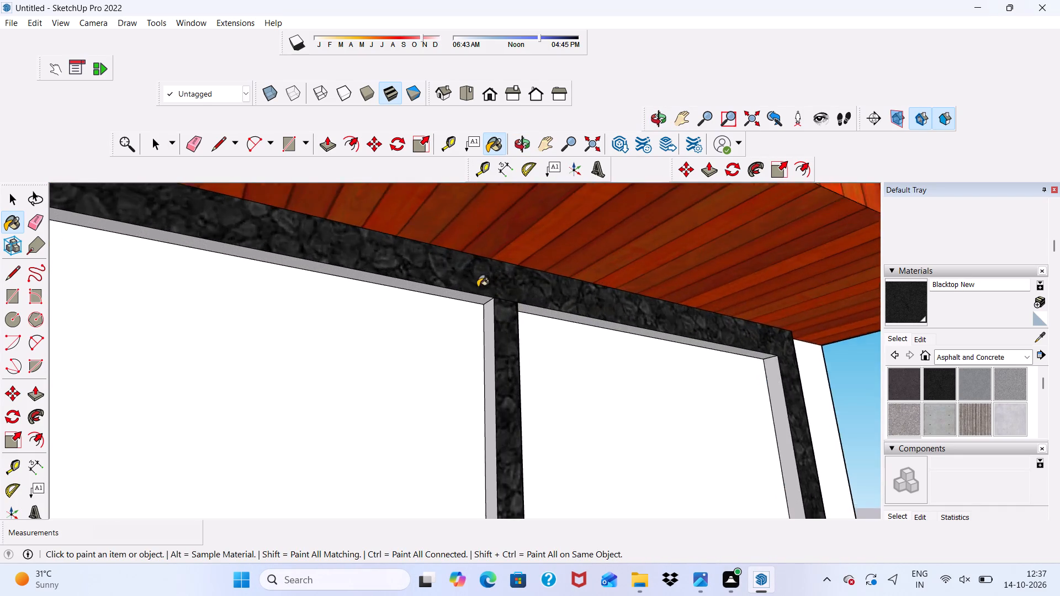
scroll(478, 287, up, 2)
drag(478, 287, 448, 293)
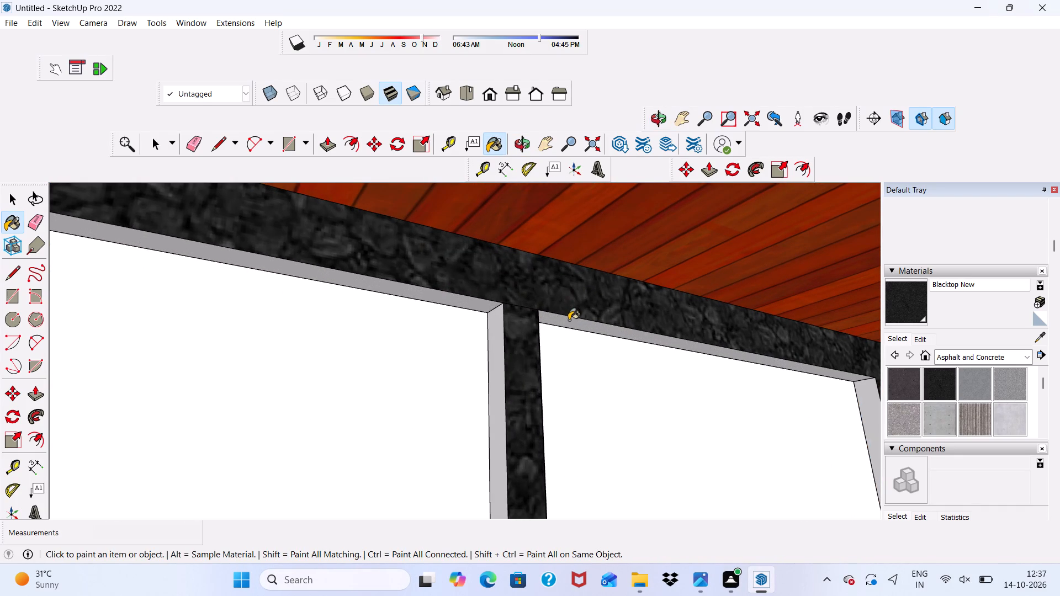
Paint the inner top, jamb and mullion side faces of that window frame with Blacktop New.
click(569, 320)
click(500, 347)
scroll(487, 322, down, 13)
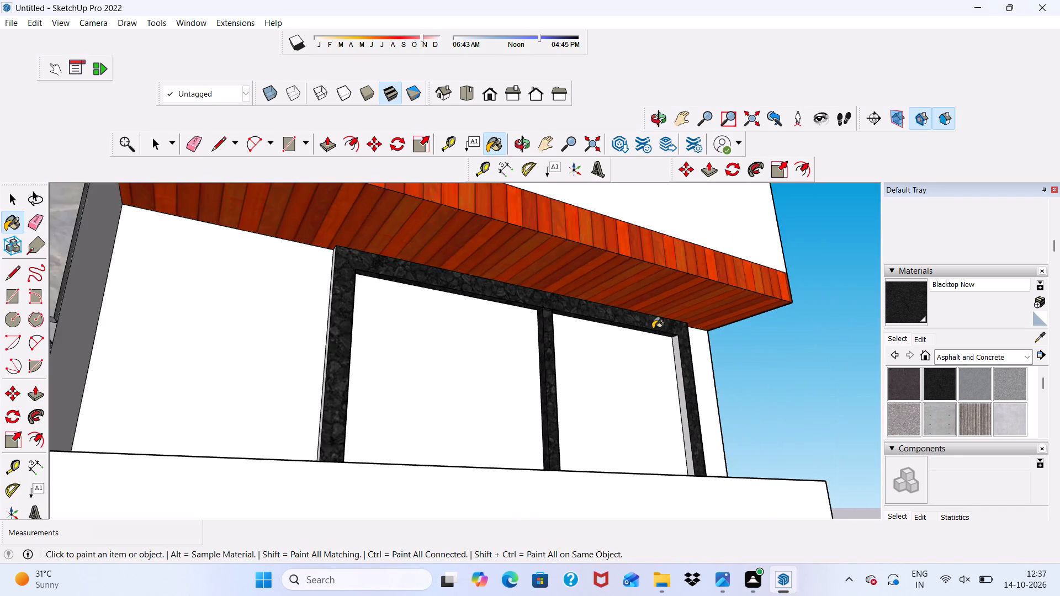
scroll(679, 360, up, 6)
click(680, 360)
scroll(680, 360, down, 5)
middle_drag(680, 360, 454, 401)
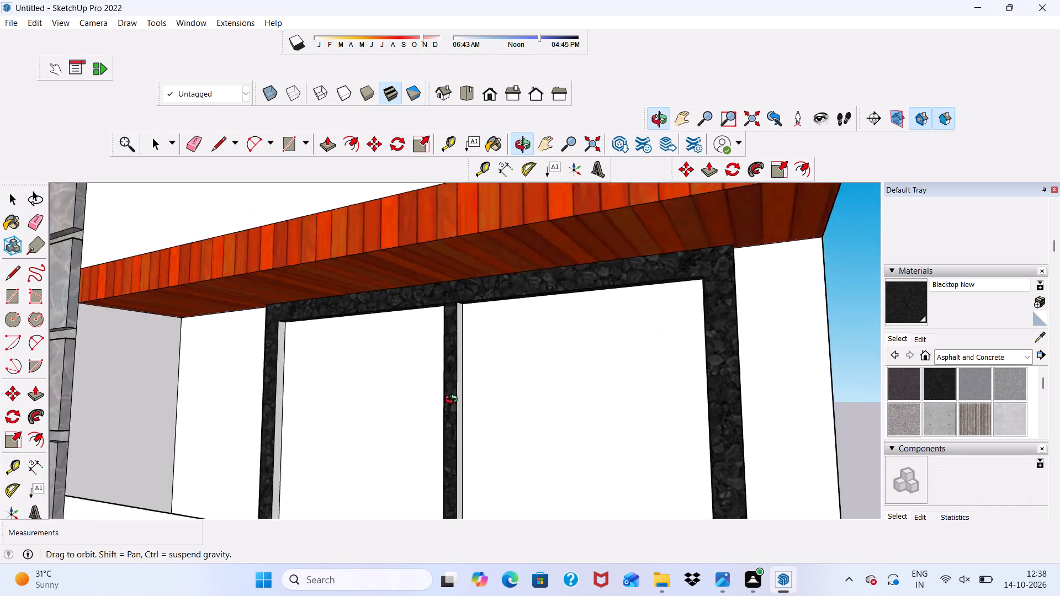
middle_drag(454, 401, 377, 408)
scroll(336, 371, up, 5)
click(331, 352)
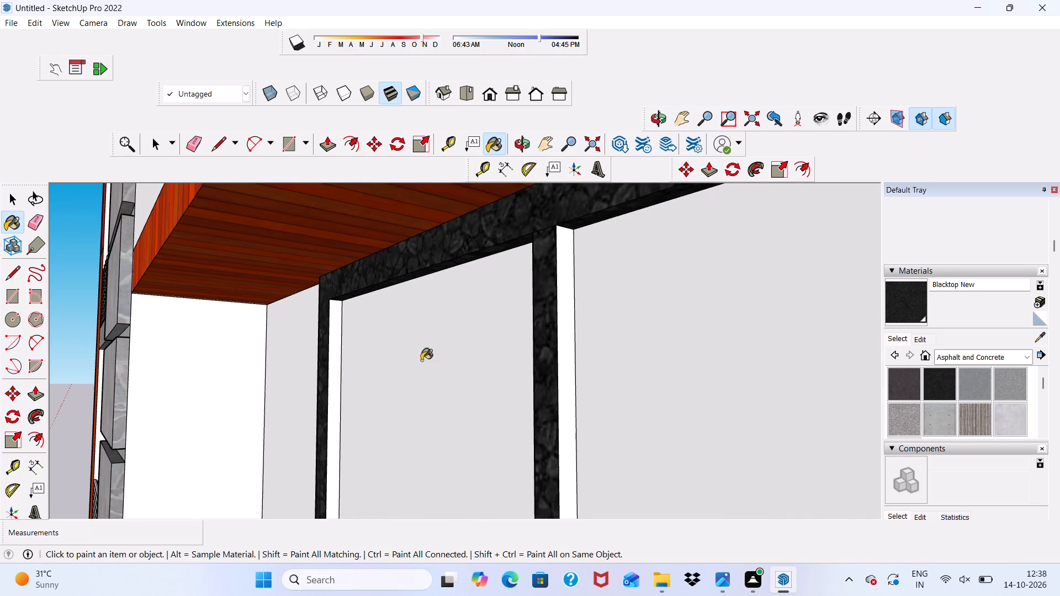
click(569, 360)
Paint both outer side edges of the window frame beneath the wood-clad slab with Blacktop New.
scroll(489, 320, down, 6)
scroll(601, 337, down, 2)
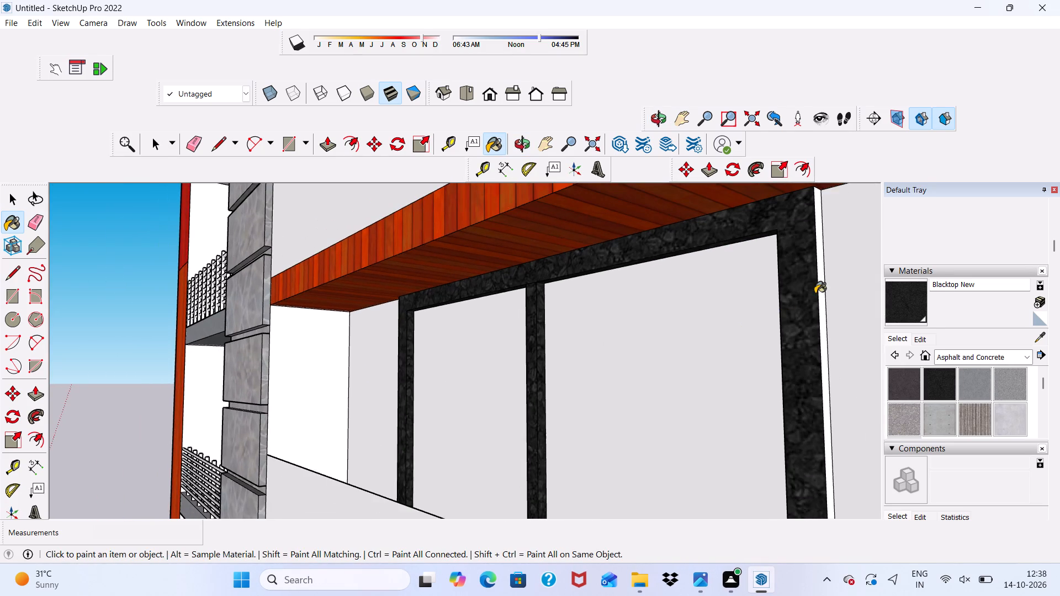
scroll(823, 285, up, 6)
click(821, 285)
scroll(806, 290, down, 2)
middle_drag(726, 313, 741, 314)
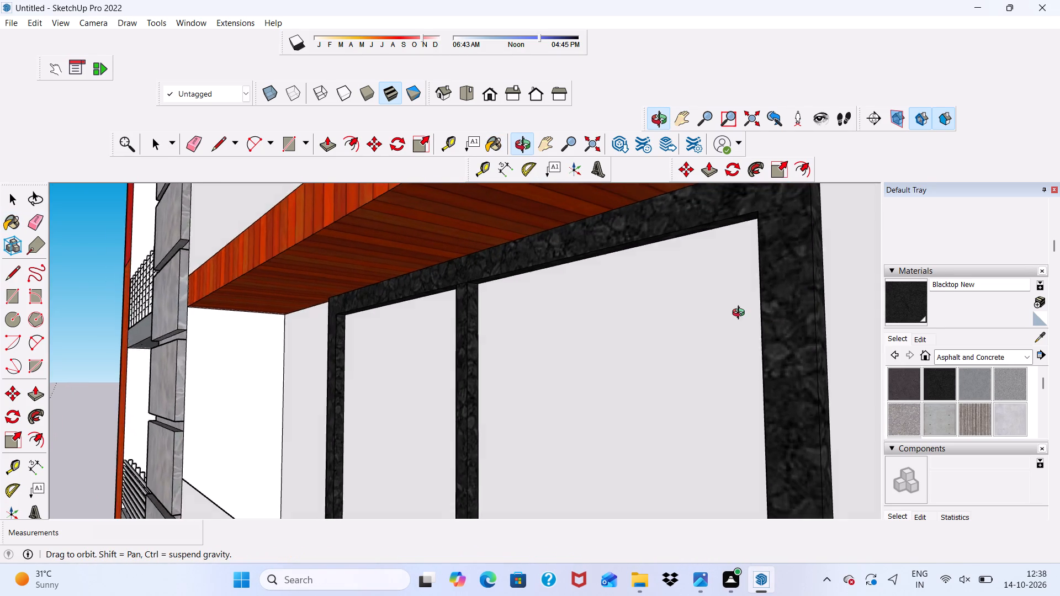
middle_drag(741, 314, 1059, 315)
drag(1036, 324, 1059, 315)
click(995, 315)
scroll(552, 330, down, 6)
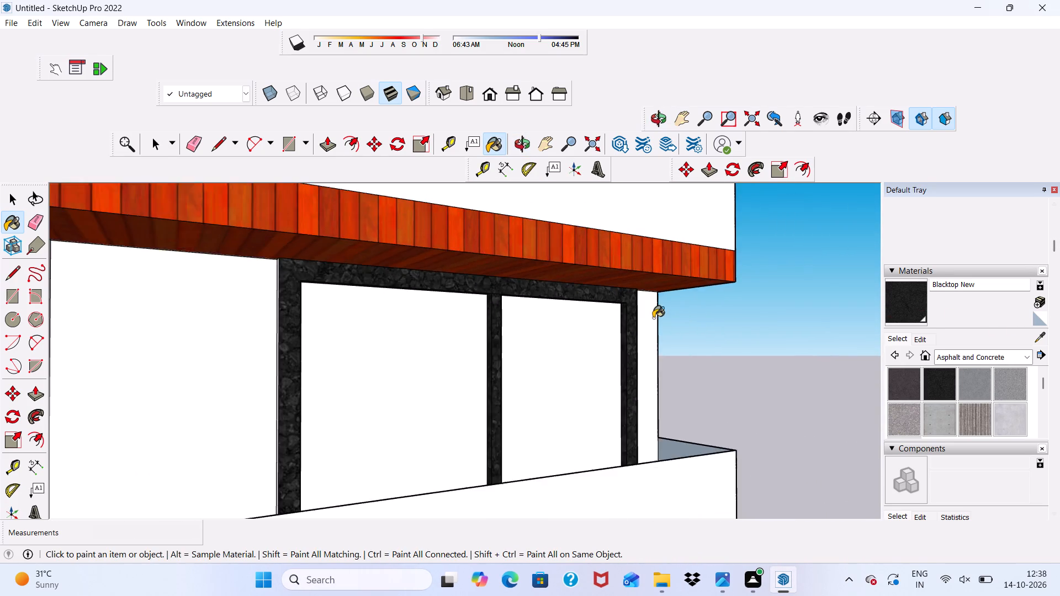
scroll(653, 318, down, 4)
middle_drag(481, 336, 565, 344)
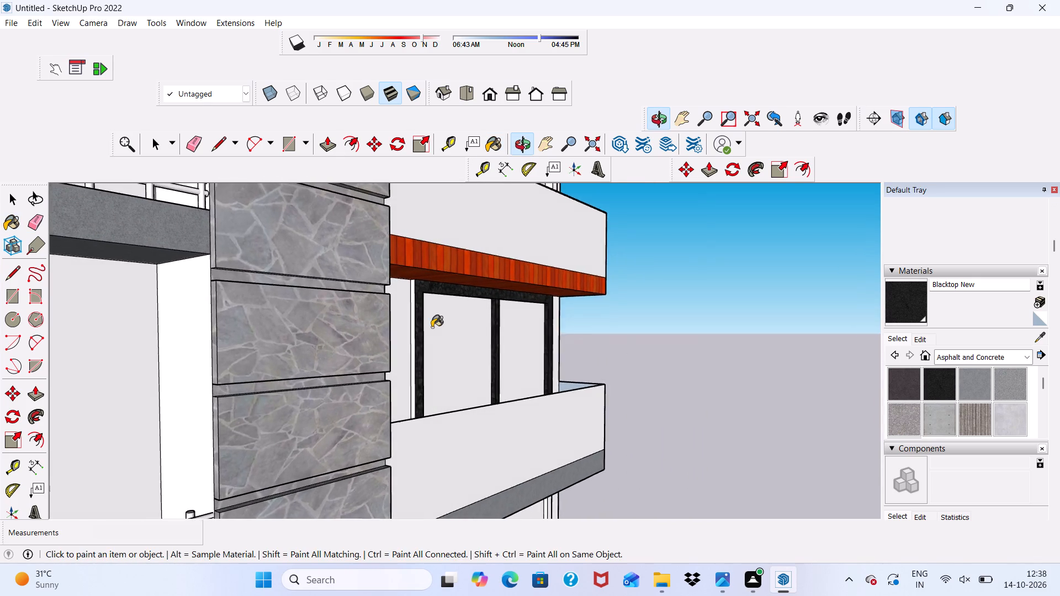
scroll(425, 318, up, 6)
scroll(416, 305, down, 1)
scroll(395, 296, up, 5)
click(411, 271)
scroll(403, 270, down, 6)
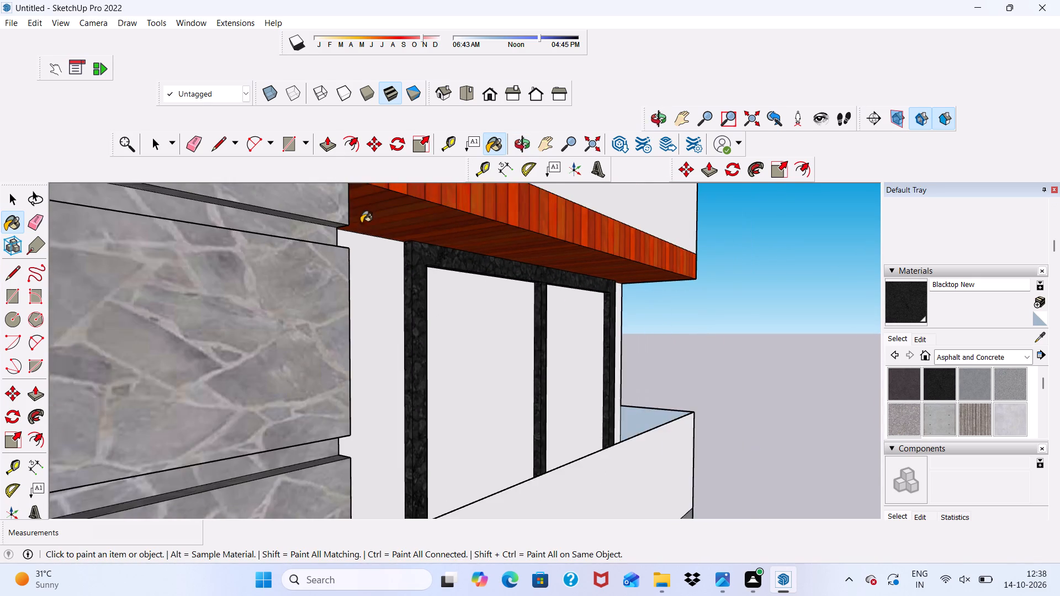
Paint the front of the window frame one floor lower, beneath the upper grey balcony slab, with Blacktop New.
scroll(361, 223, down, 13)
scroll(465, 427, up, 8)
scroll(465, 427, down, 1)
scroll(455, 408, up, 7)
scroll(460, 306, up, 2)
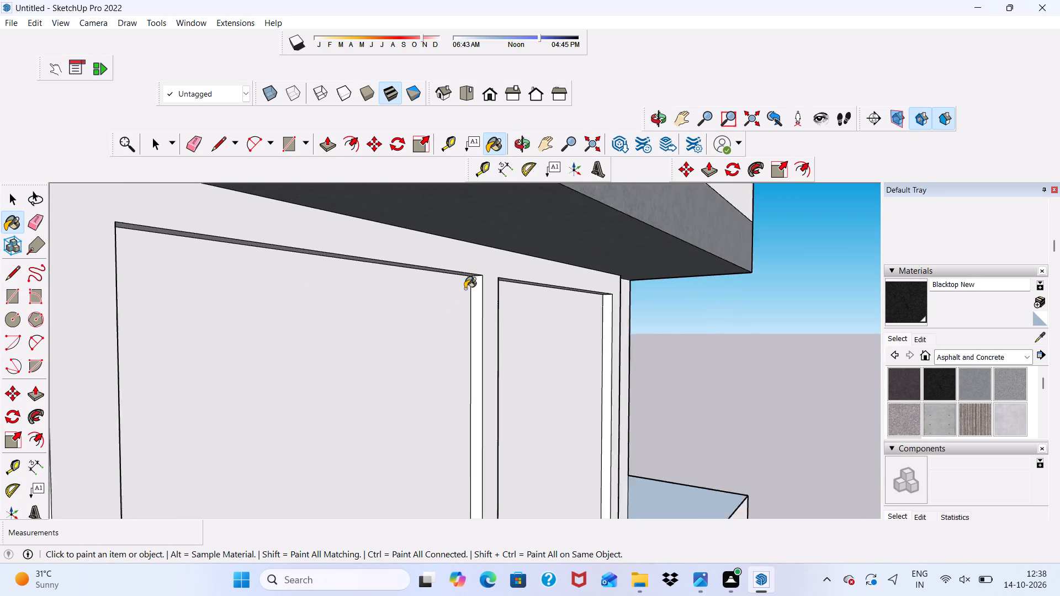
scroll(465, 289, up, 2)
click(483, 271)
scroll(579, 295, up, 4)
scroll(652, 328, up, 2)
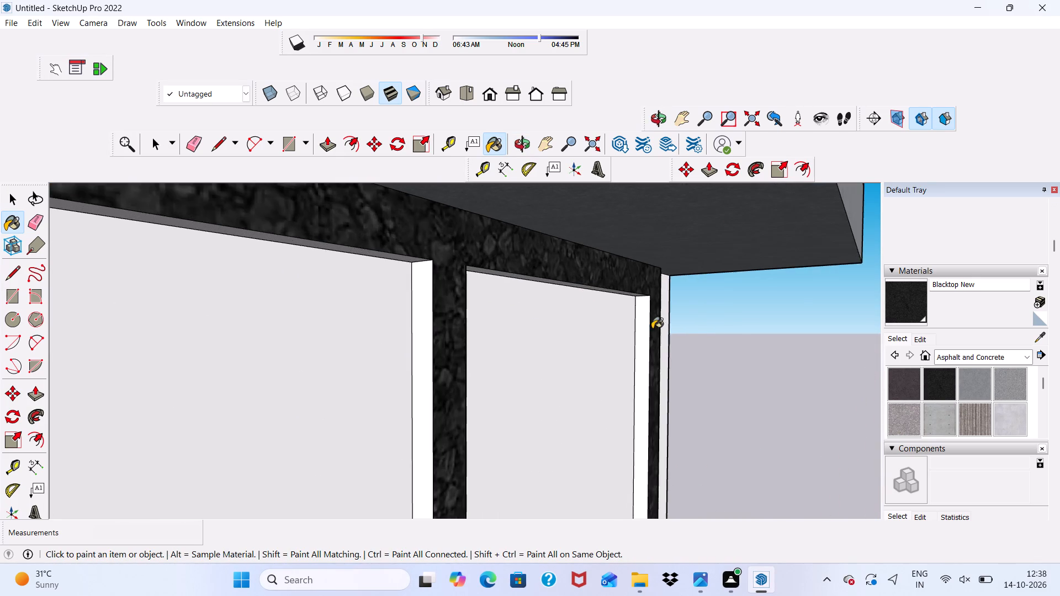
Paint this frame's inner top faces, the inner jamb nearest the building corner and one mullion side with Blacktop New.
scroll(652, 329, up, 2)
click(652, 329)
middle_drag(651, 327, 617, 259)
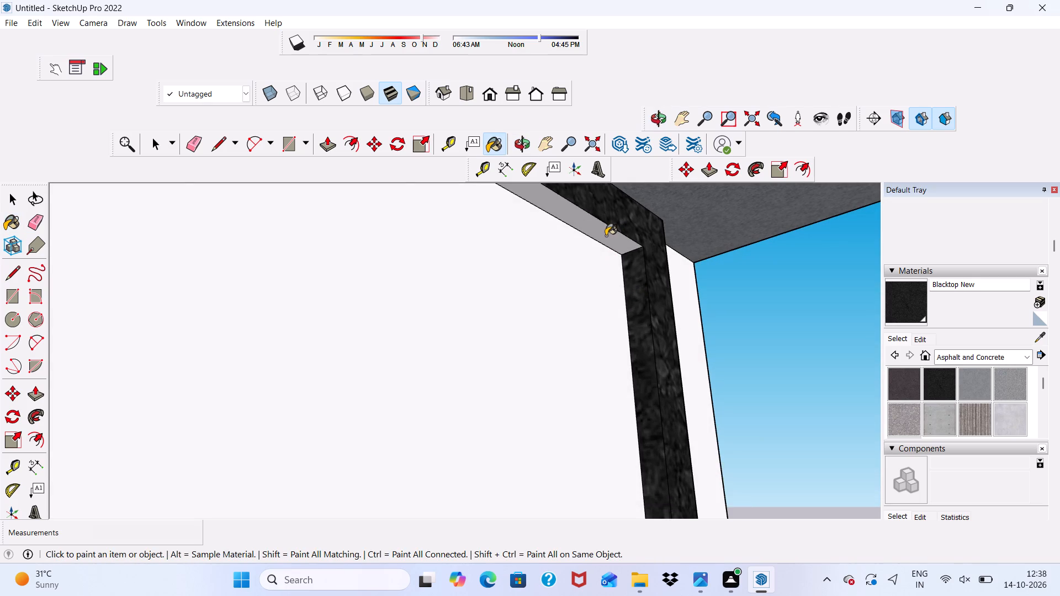
click(606, 236)
scroll(608, 250, down, 6)
scroll(353, 354, up, 1)
click(353, 354)
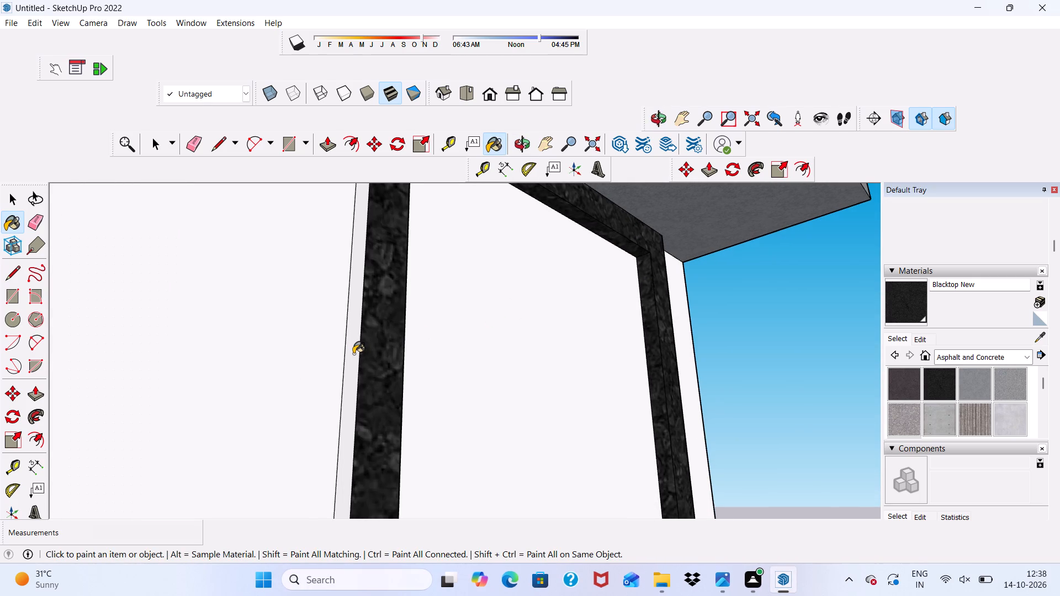
scroll(353, 354, down, 5)
scroll(407, 365, down, 1)
middle_drag(391, 357, 288, 349)
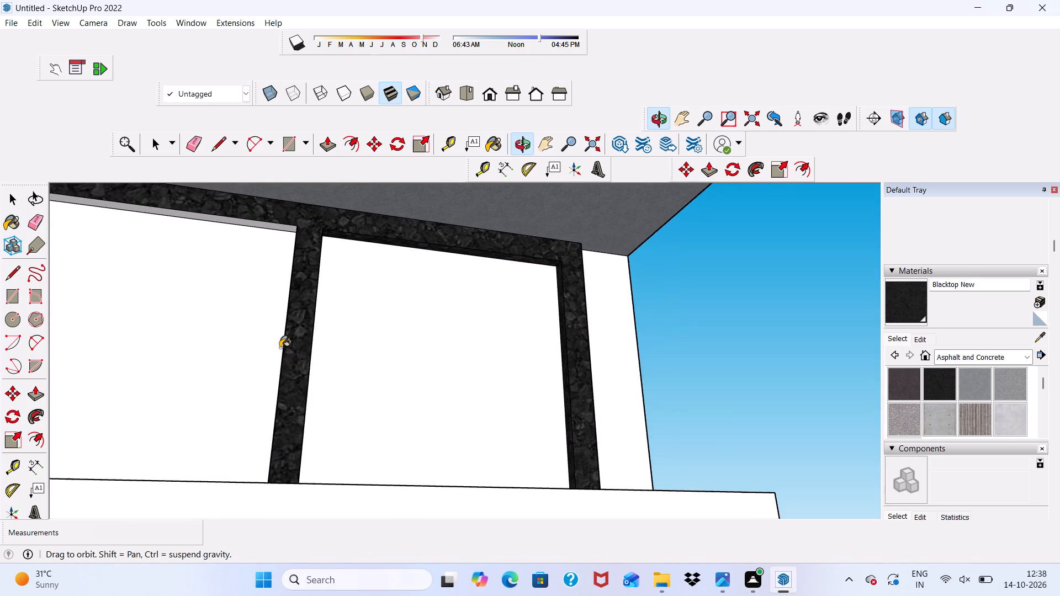
scroll(280, 232, up, 6)
click(285, 228)
scroll(285, 228, down, 5)
Paint the frame's remaining mullion and inner jamb sides and its outer edge near the building corner with Blacktop New.
middle_drag(300, 244, 105, 353)
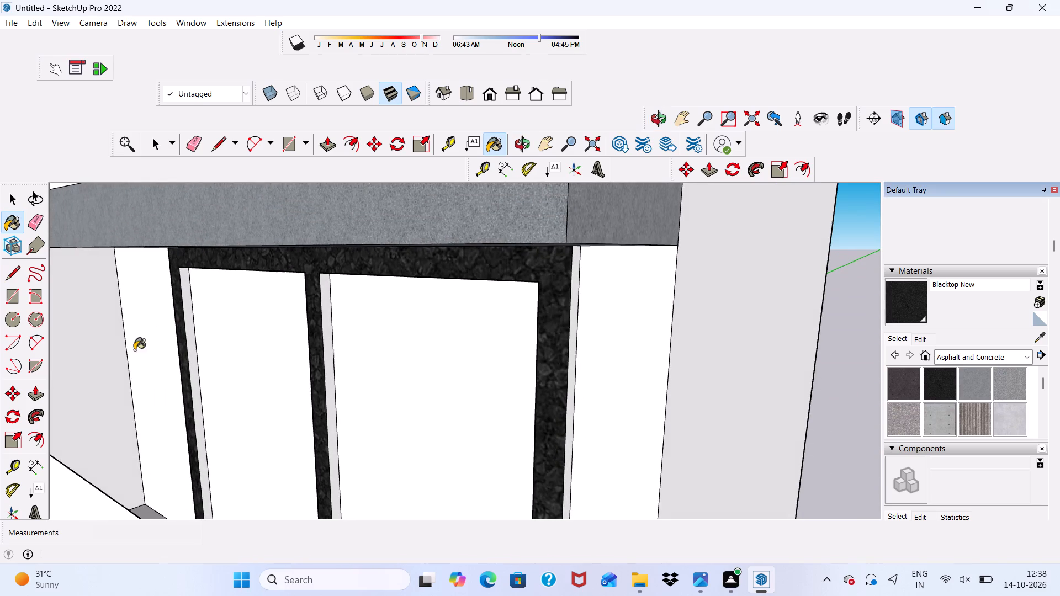
scroll(322, 338, up, 6)
click(331, 331)
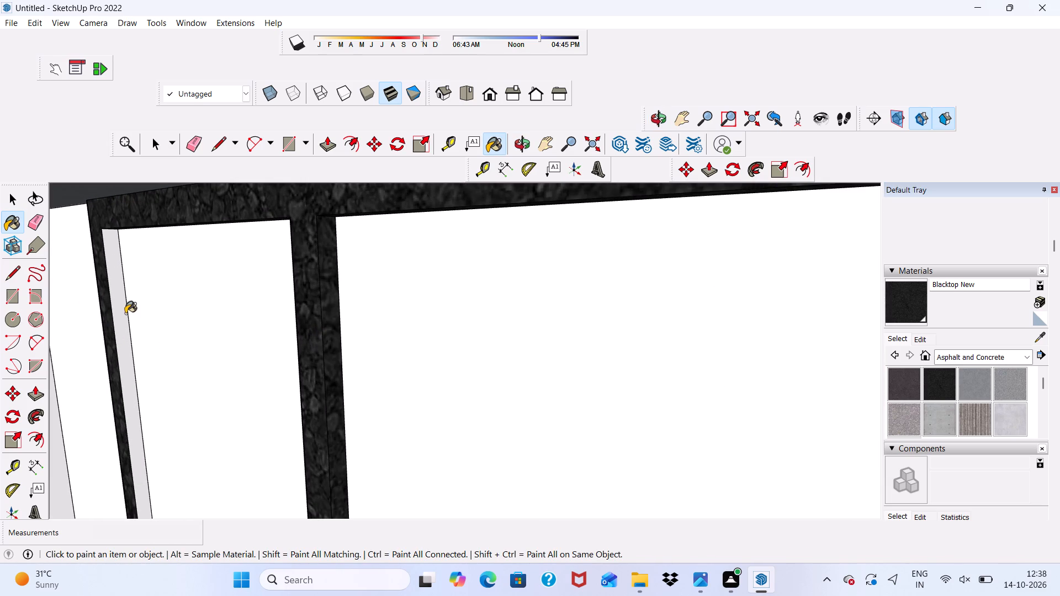
click(119, 313)
scroll(119, 313, down, 7)
scroll(293, 210, down, 6)
scroll(341, 296, up, 4)
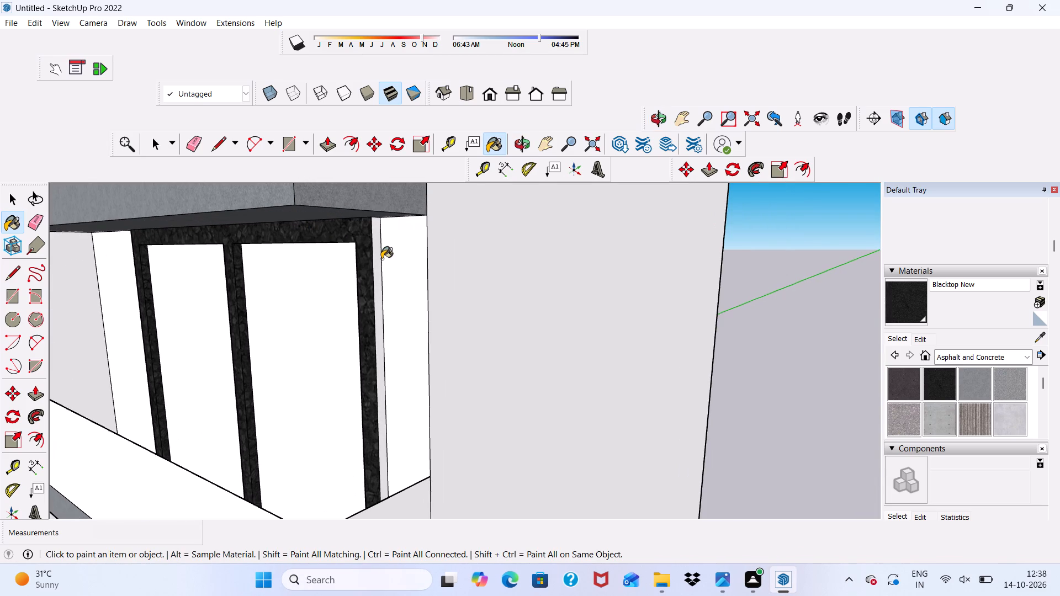
click(383, 257)
Paint the lowest balcony window frame's front, plus the inner jamb and top face nearest the stone column, with Blacktop New.
scroll(338, 265, down, 7)
scroll(385, 260, down, 13)
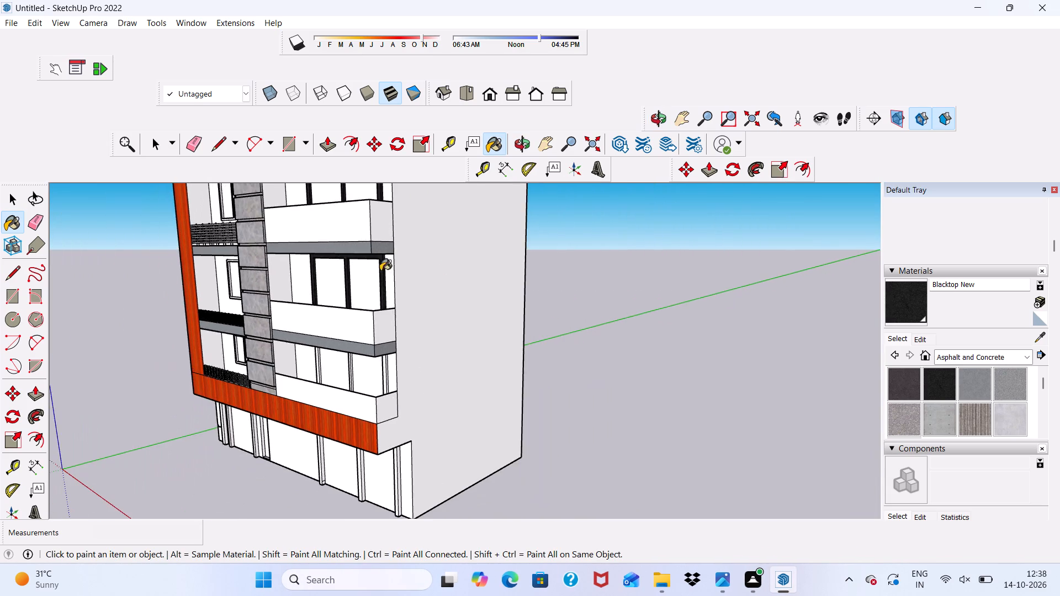
scroll(373, 271, down, 5)
scroll(330, 327, up, 20)
scroll(330, 327, up, 6)
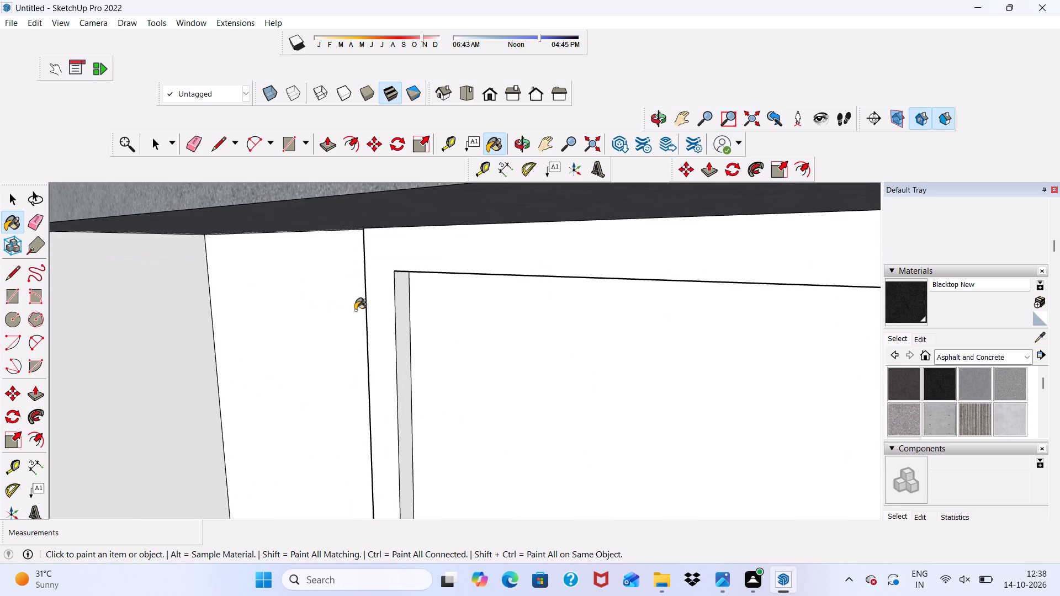
click(377, 304)
scroll(421, 317, up, 5)
click(395, 319)
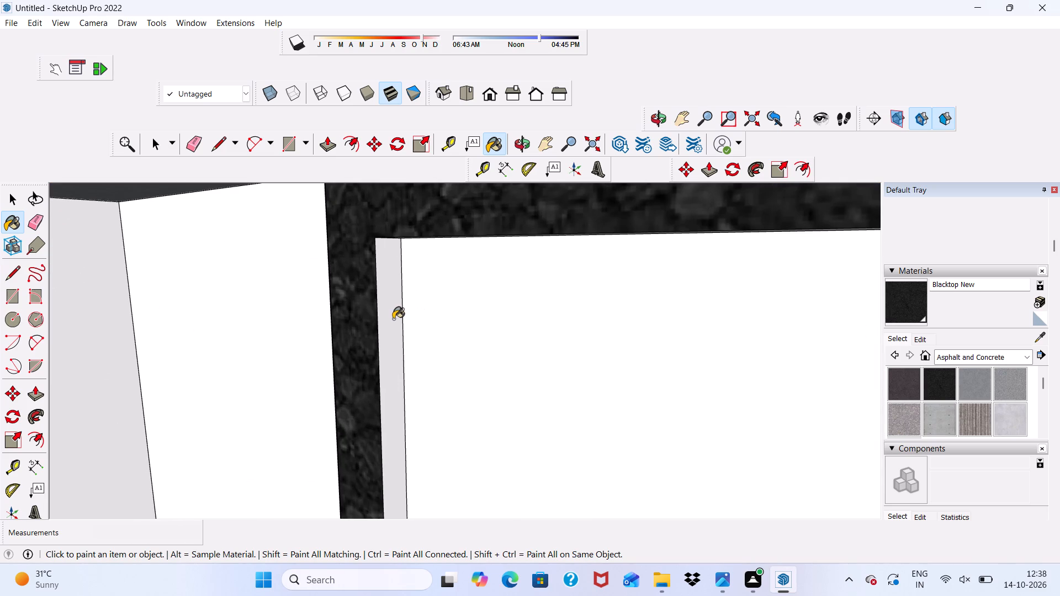
scroll(393, 319, down, 1)
middle_drag(383, 327, 394, 196)
scroll(418, 198, up, 1)
click(427, 207)
scroll(434, 262, down, 5)
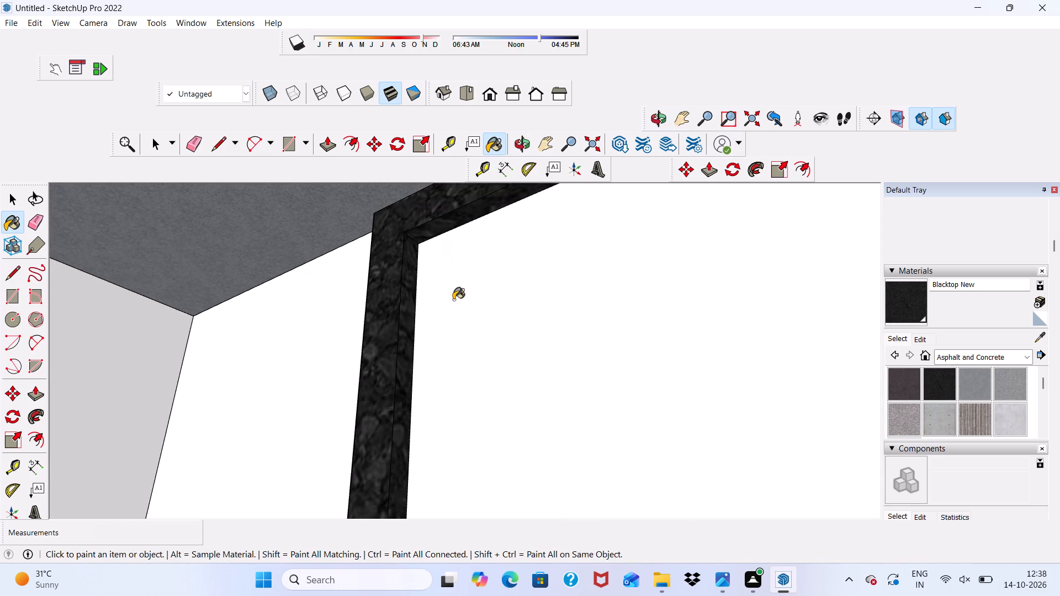
scroll(438, 306, down, 6)
Paint one mullion side and the inner jamb nearest the building corner on the lowest balcony window frame with Blacktop New.
middle_drag(511, 313, 698, 317)
scroll(766, 317, up, 2)
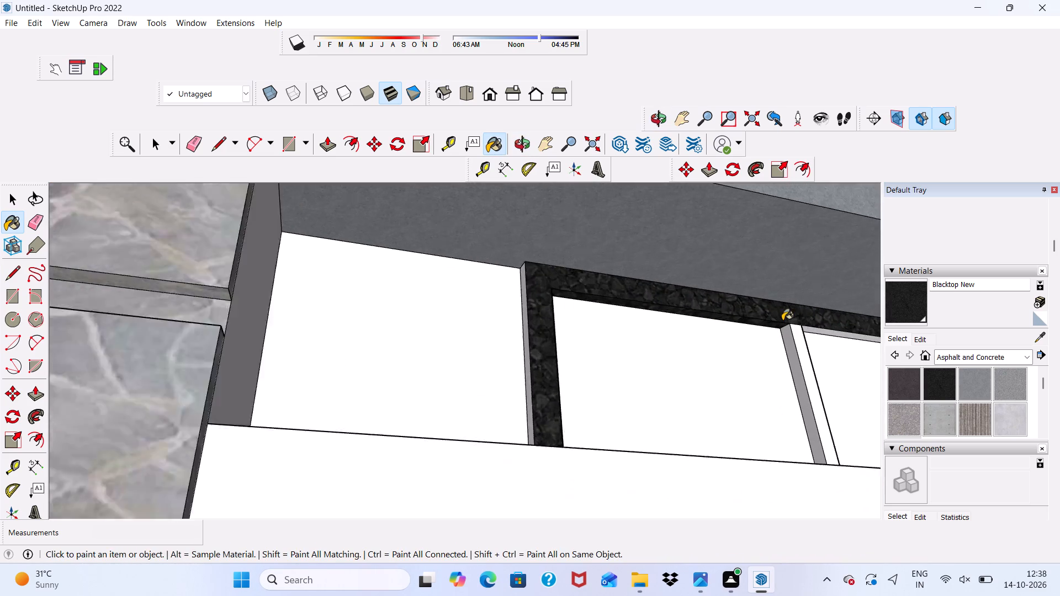
scroll(782, 321, up, 5)
click(791, 369)
click(815, 359)
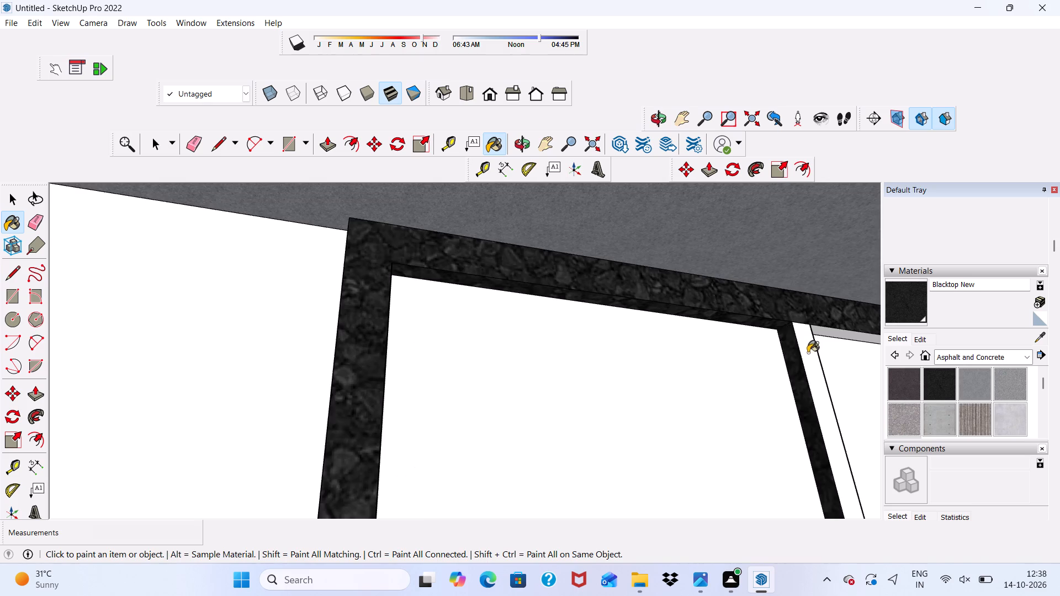
scroll(805, 353, down, 4)
middle_drag(804, 355, 568, 413)
scroll(476, 356, down, 5)
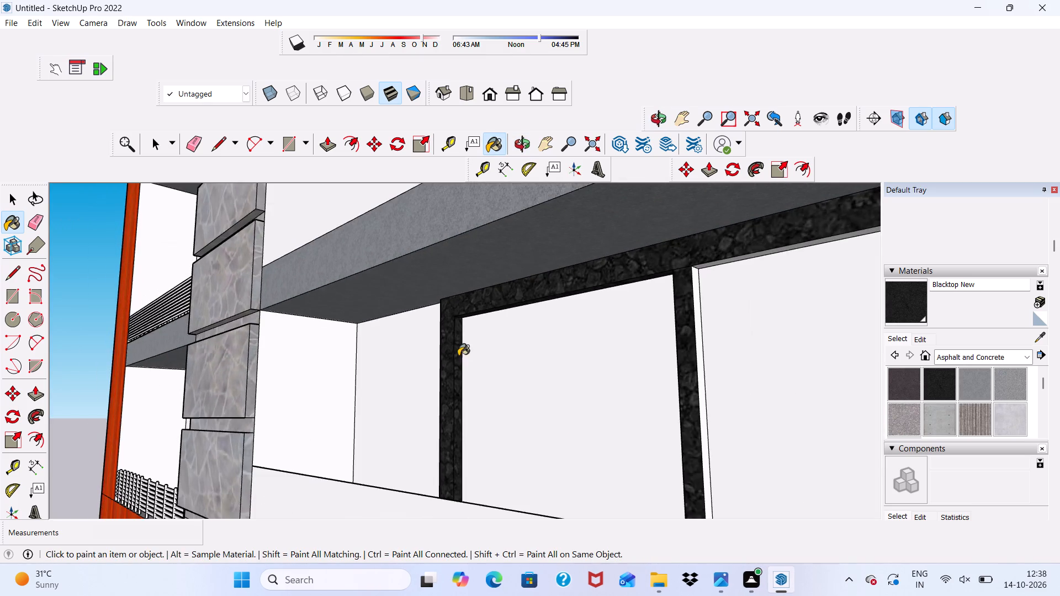
middle_drag(458, 356, 772, 341)
scroll(626, 385, up, 4)
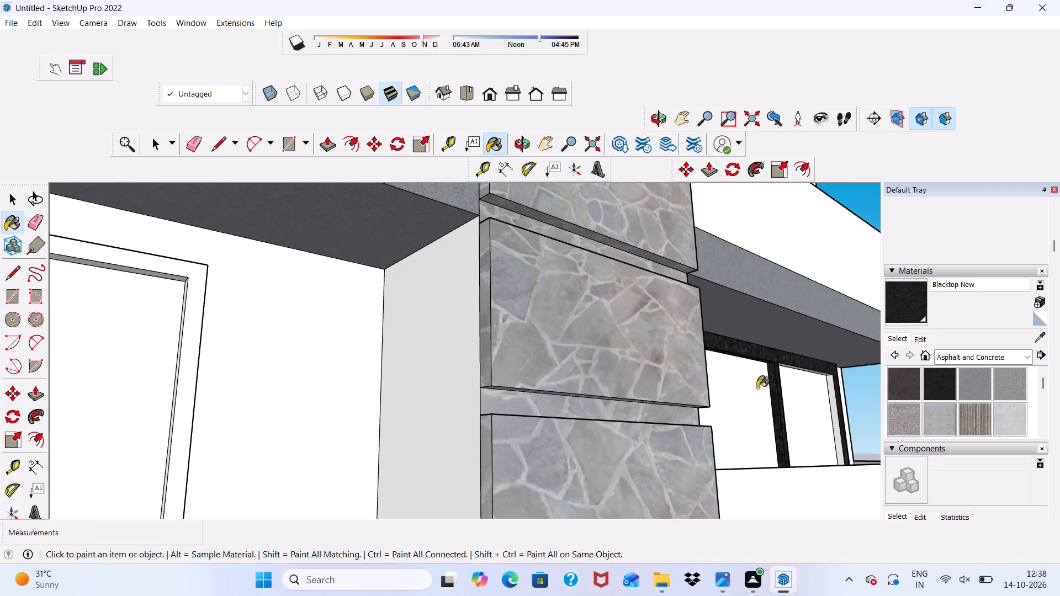
scroll(704, 392, up, 4)
scroll(675, 386, down, 6)
middle_drag(712, 383, 611, 411)
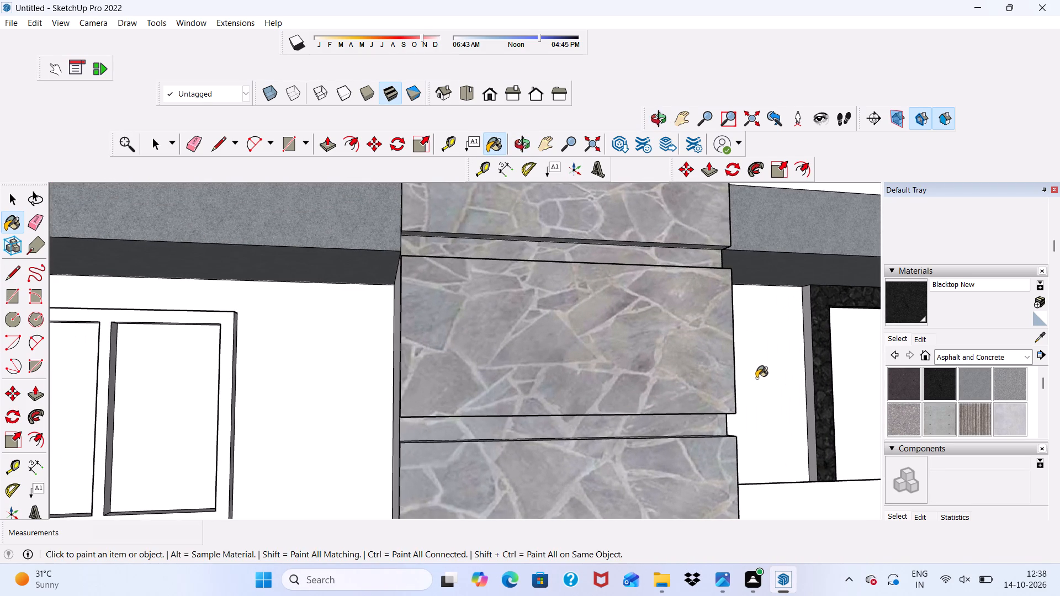
scroll(757, 377, up, 6)
drag(844, 343, 845, 348)
scroll(748, 339, down, 16)
scroll(688, 350, up, 9)
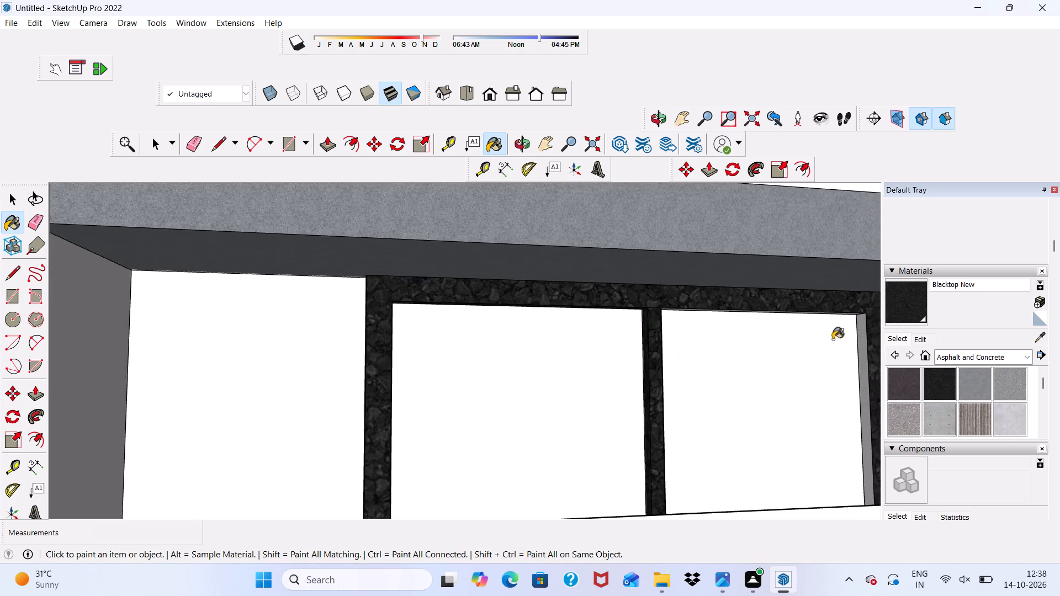
scroll(833, 339, up, 3)
click(870, 331)
Paint the inner top face of this window's corner-side pane and the adjoining mullion side with Blacktop New.
middle_drag(845, 328, 734, 246)
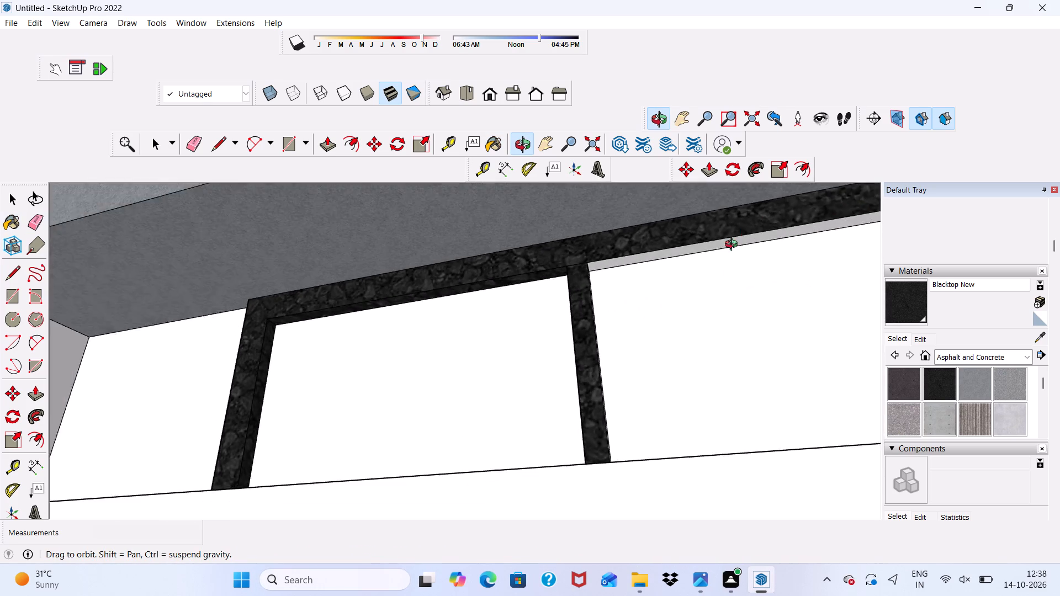
middle_drag(734, 246, 702, 241)
scroll(676, 221, up, 6)
click(662, 219)
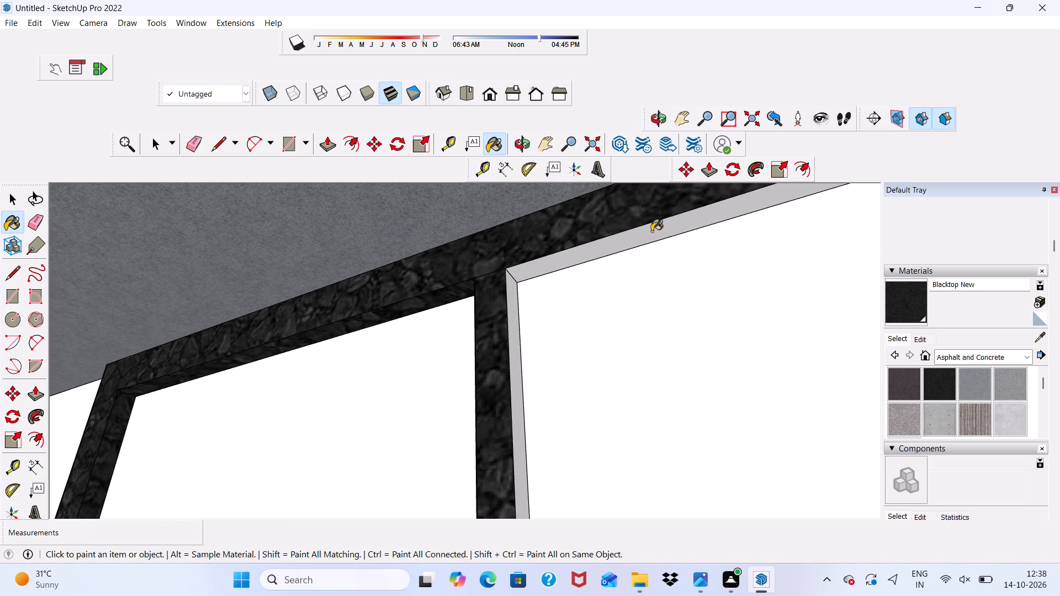
click(651, 231)
scroll(650, 235, down, 1)
scroll(586, 291, up, 5)
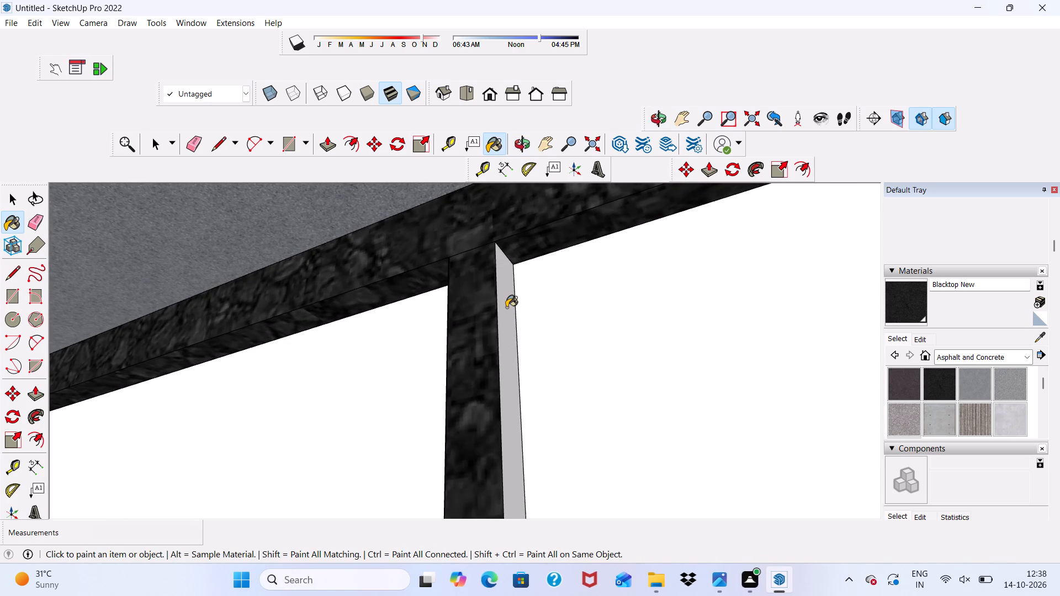
click(506, 307)
Paint the frame's outer edges near the building corner and near the stone column with Blacktop New.
scroll(506, 307, down, 16)
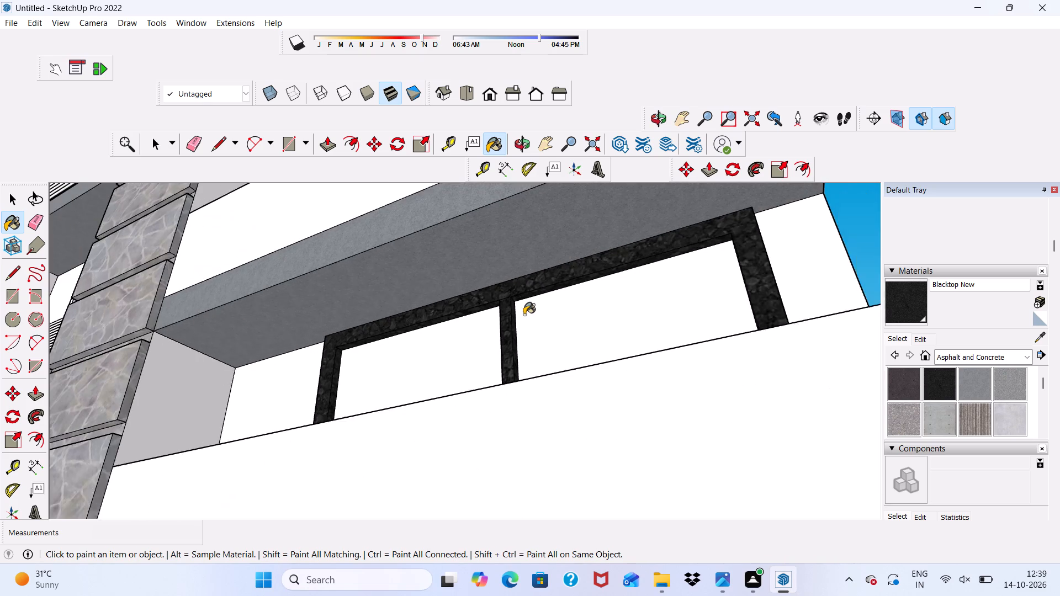
scroll(524, 315, down, 3)
middle_drag(526, 324, 485, 418)
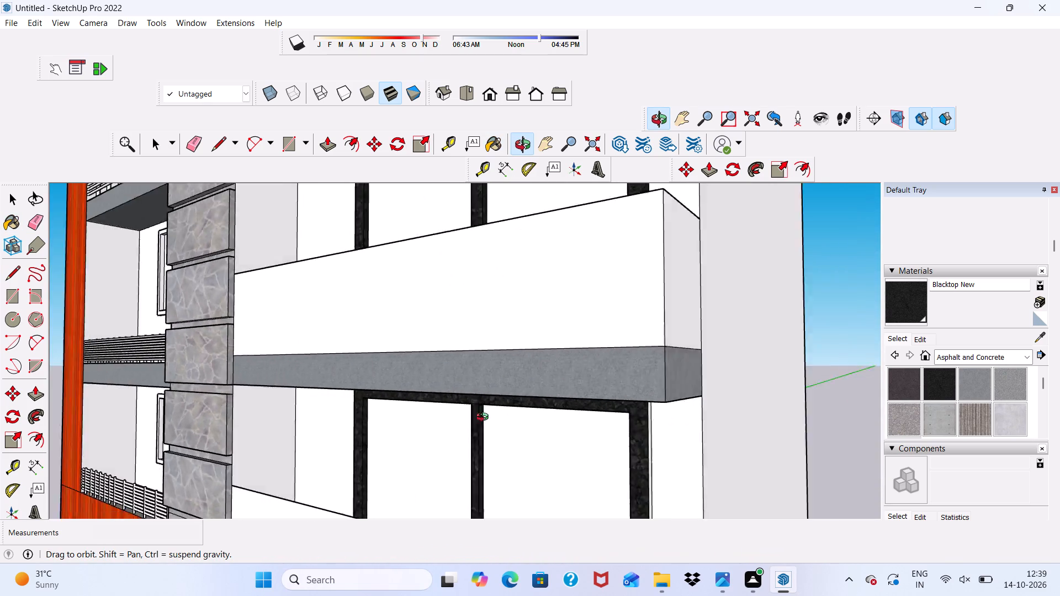
middle_drag(485, 418, 379, 396)
scroll(438, 386, up, 10)
click(395, 356)
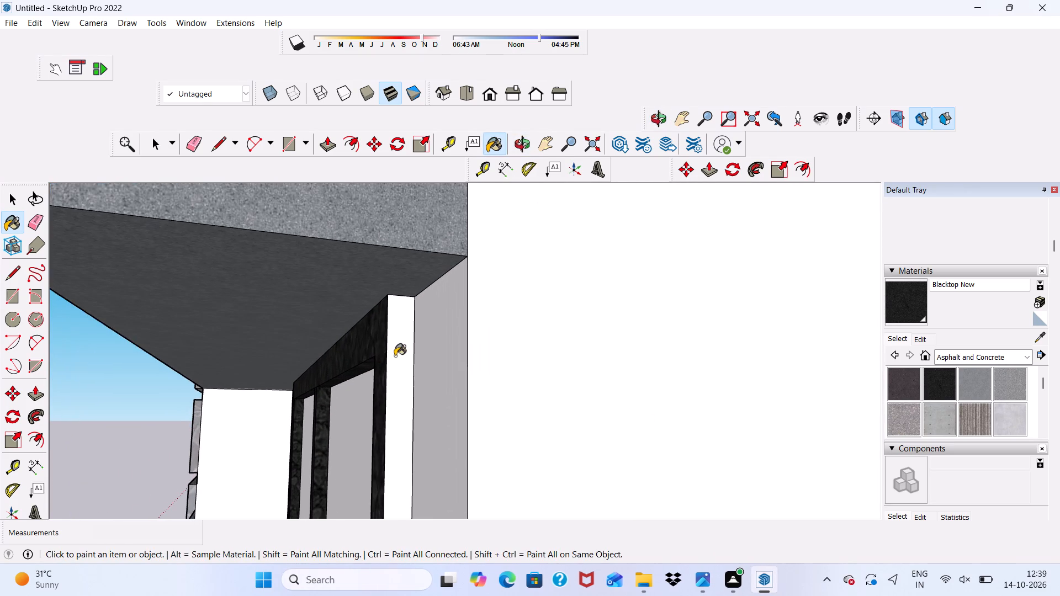
scroll(383, 358, down, 19)
scroll(215, 347, down, 4)
middle_drag(219, 354, 460, 336)
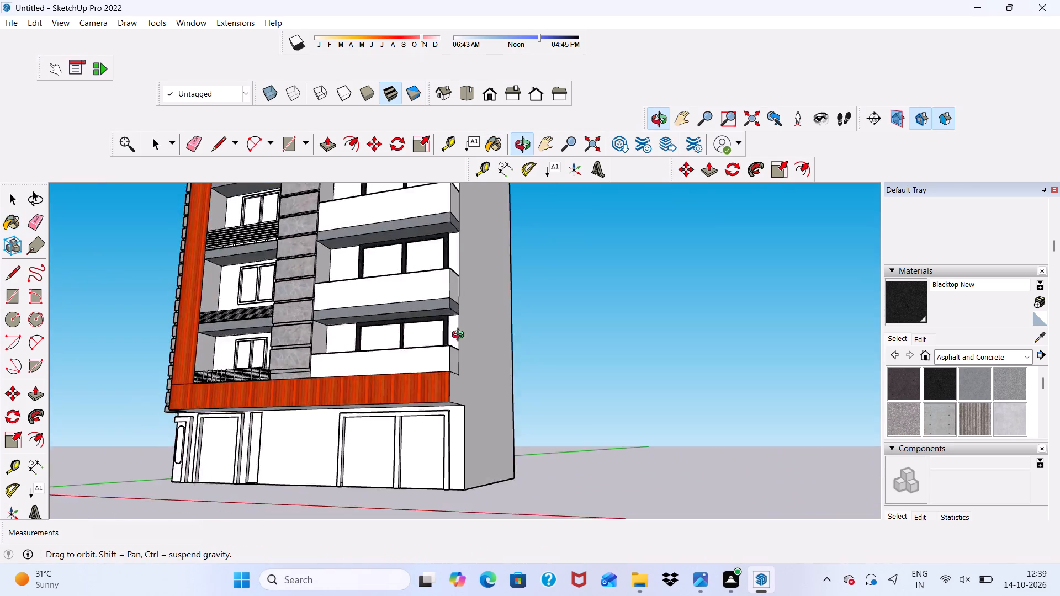
middle_drag(460, 336, 489, 370)
scroll(317, 348, up, 9)
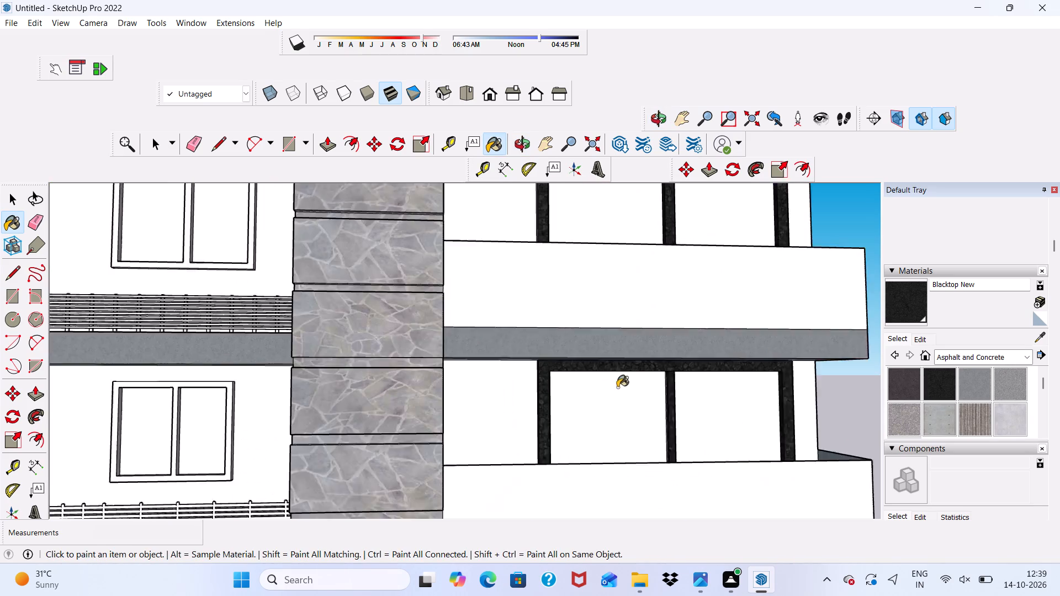
scroll(617, 387, up, 2)
scroll(591, 384, down, 3)
middle_drag(582, 405, 724, 412)
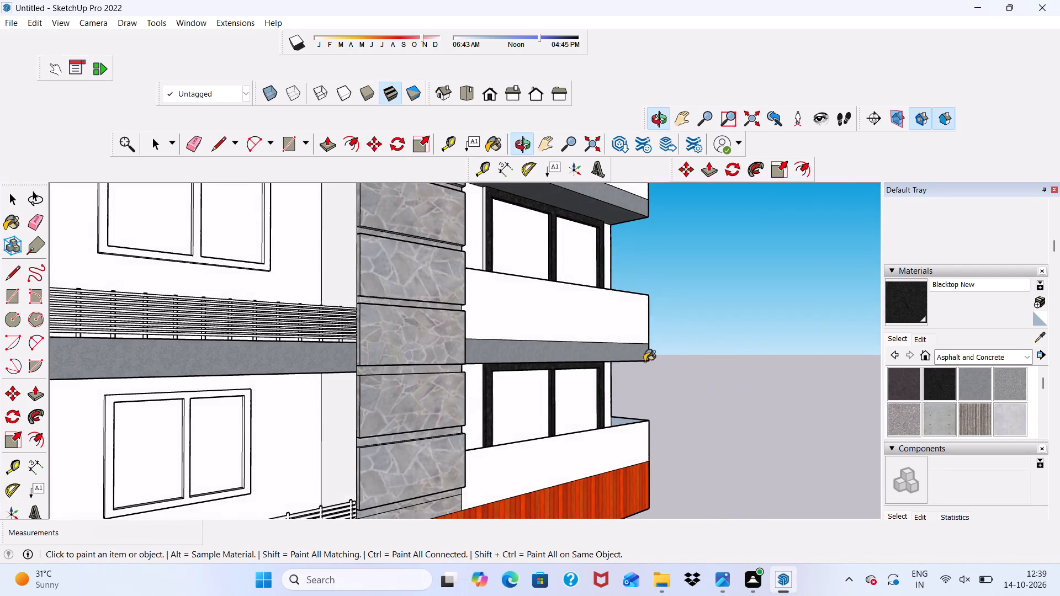
scroll(559, 288, up, 16)
click(391, 245)
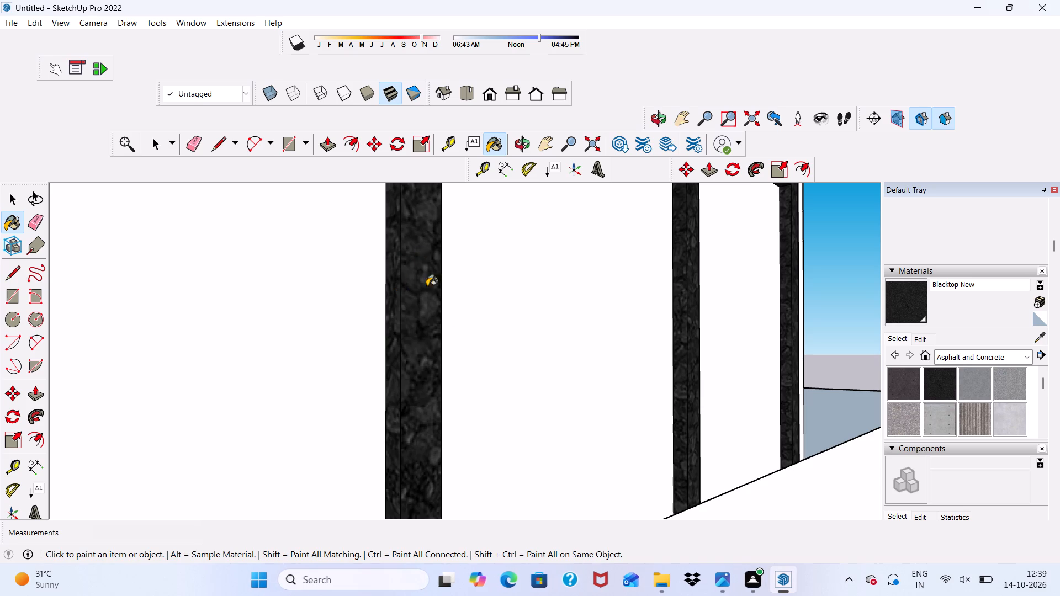
Paint a railed-balcony window frame's front, plus the column-side pane's inner top face and mullion side, with Blacktop New.
scroll(437, 312, down, 6)
scroll(506, 291, down, 6)
middle_drag(490, 305, 347, 348)
scroll(334, 320, up, 1)
scroll(334, 289, down, 10)
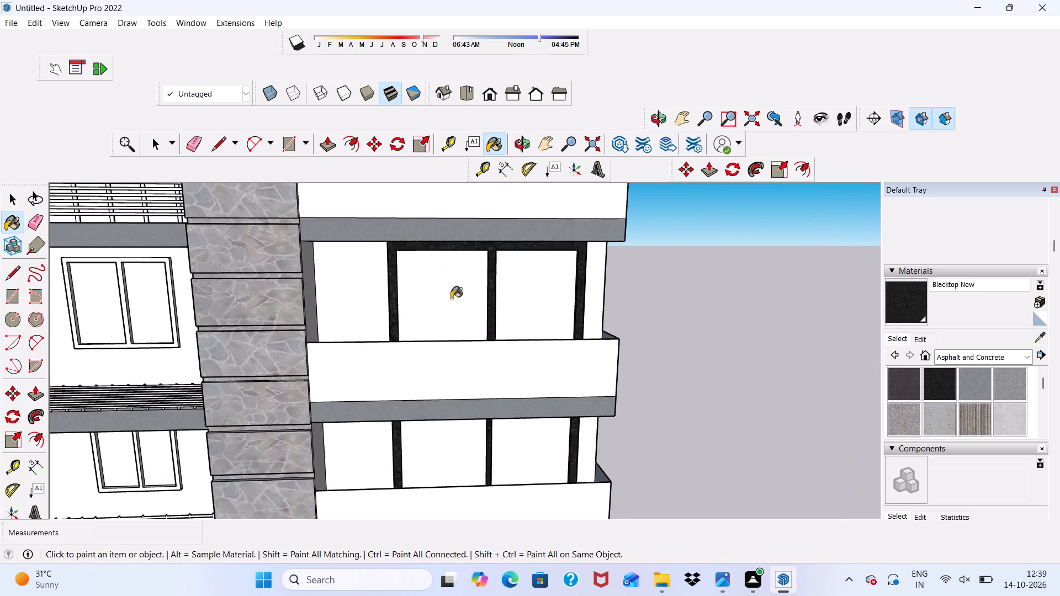
scroll(451, 299, down, 2)
middle_drag(476, 367, 528, 364)
scroll(227, 393, up, 20)
scroll(231, 384, down, 6)
middle_drag(242, 433, 190, 305)
scroll(214, 443, up, 3)
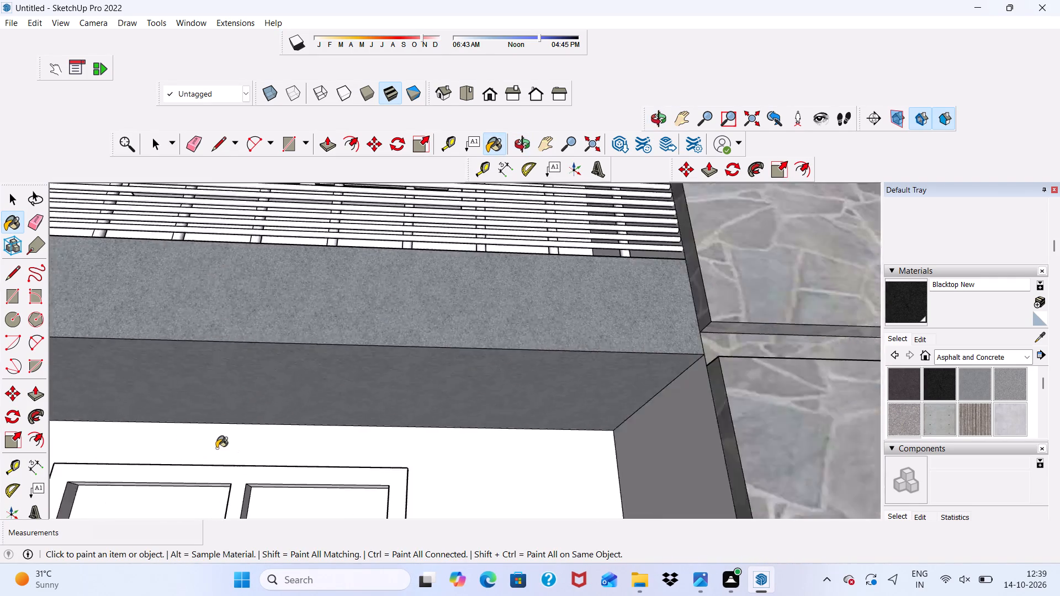
scroll(216, 448, up, 8)
click(224, 474)
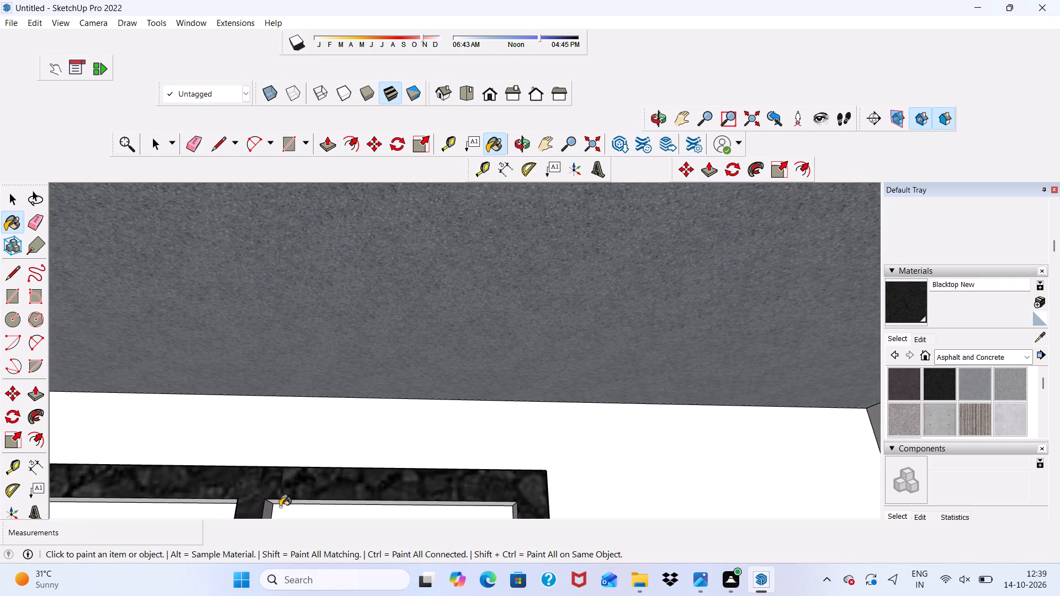
click(283, 501)
click(266, 516)
Paint the other pane's inner top, jamb and mullion side, plus the inner jamb nearest the stone column, with Blacktop New.
scroll(271, 462, down, 6)
scroll(323, 441, down, 1)
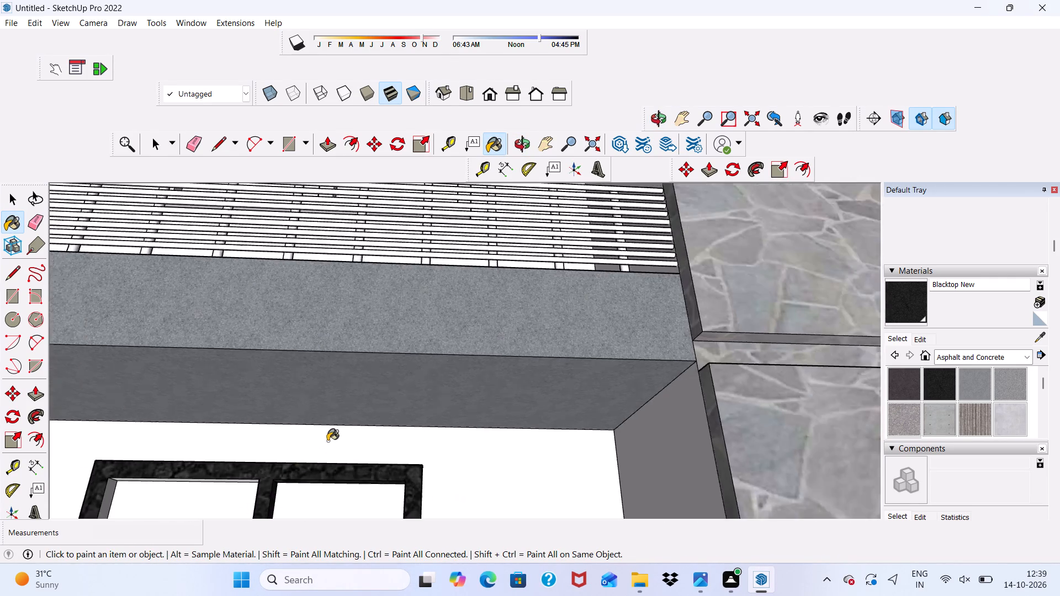
scroll(327, 441, down, 3)
scroll(205, 487, up, 17)
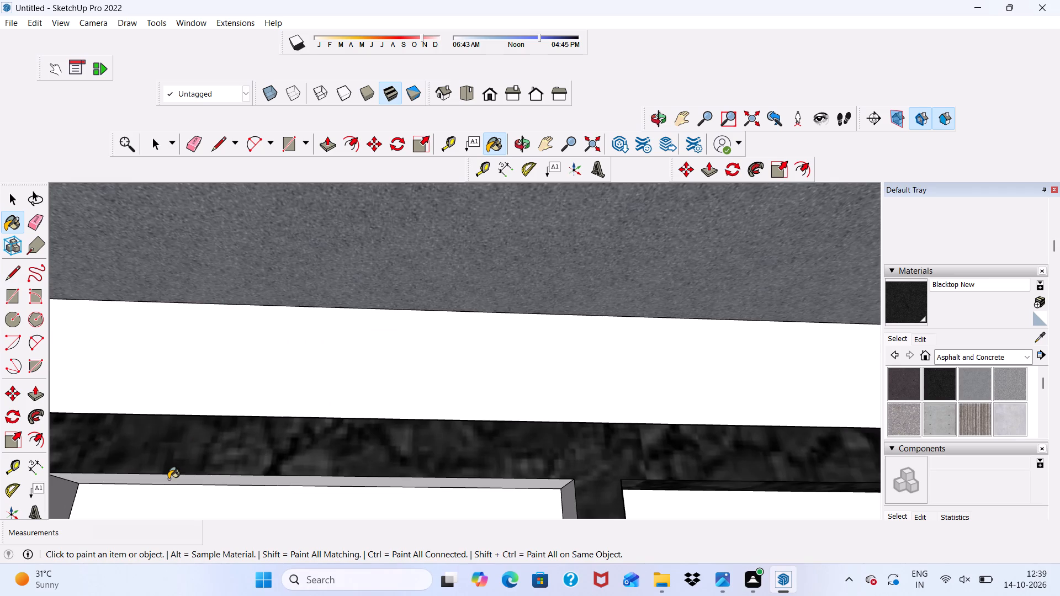
click(166, 479)
scroll(167, 477, down, 11)
scroll(219, 510, up, 12)
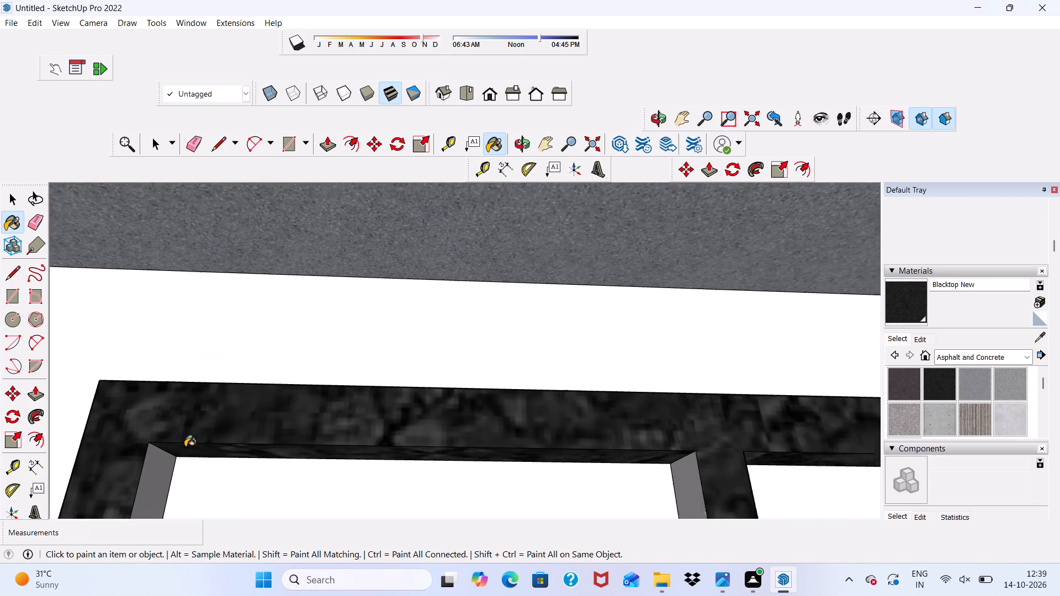
click(135, 499)
click(740, 492)
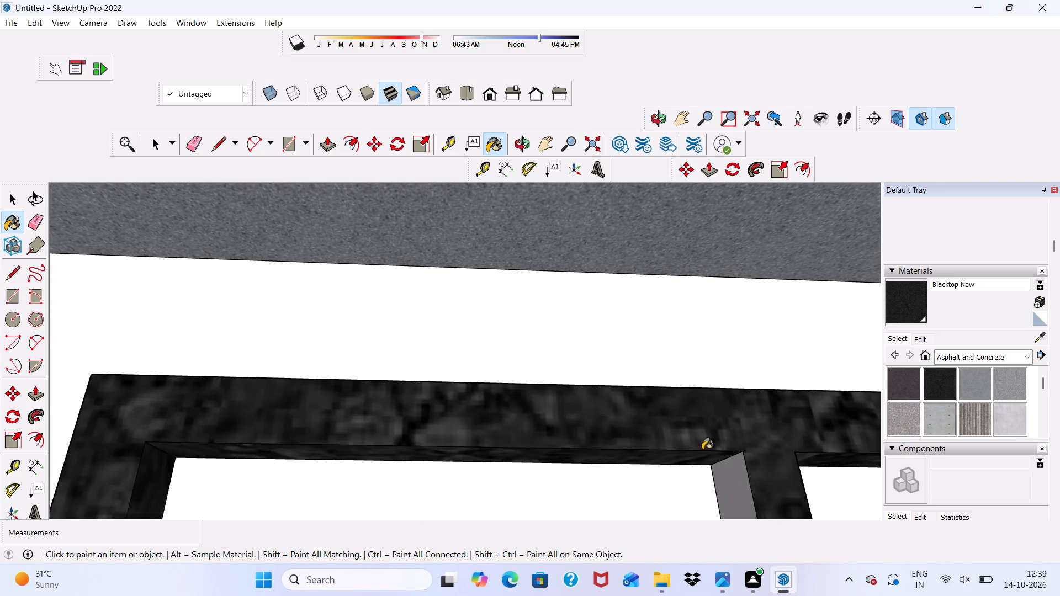
scroll(468, 448, down, 7)
scroll(460, 451, up, 1)
scroll(453, 428, down, 6)
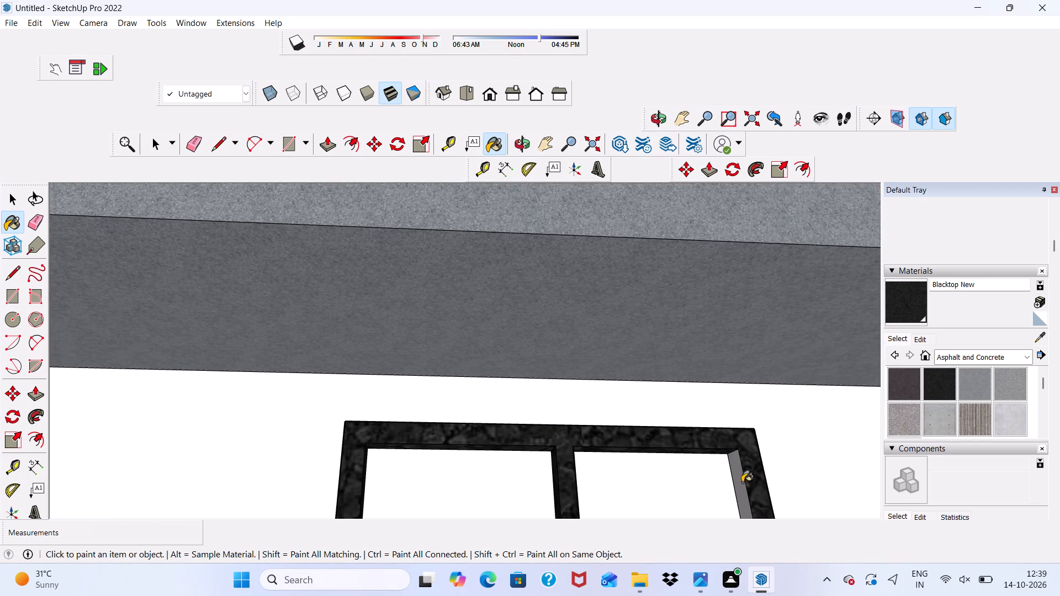
click(742, 482)
Paint this window frame's outer top face and its outer side farthest from the stone column with Blacktop New.
scroll(672, 365, down, 2)
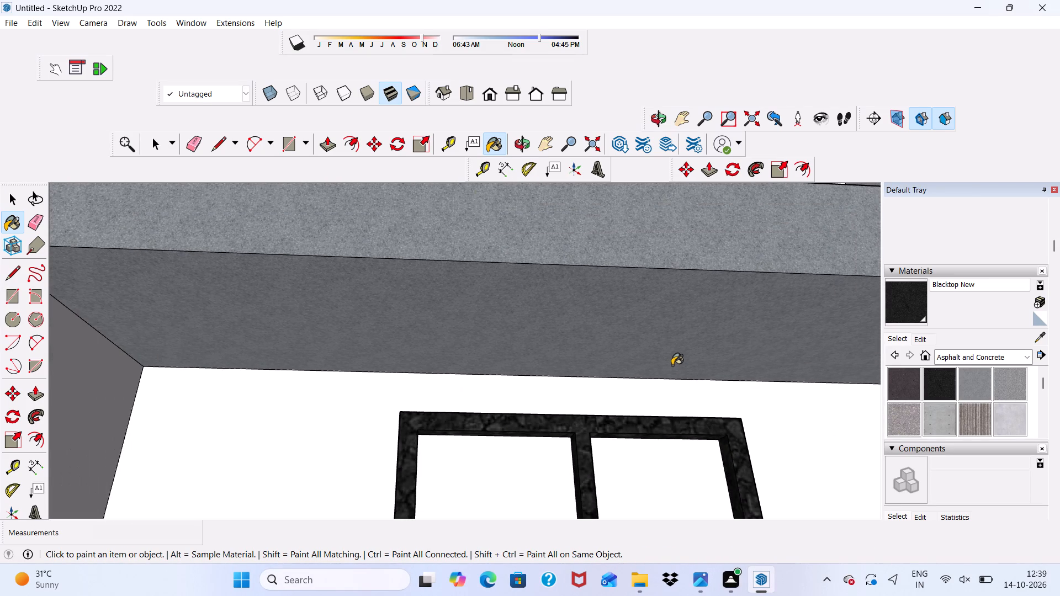
scroll(672, 371, down, 1)
middle_drag(680, 402, 698, 469)
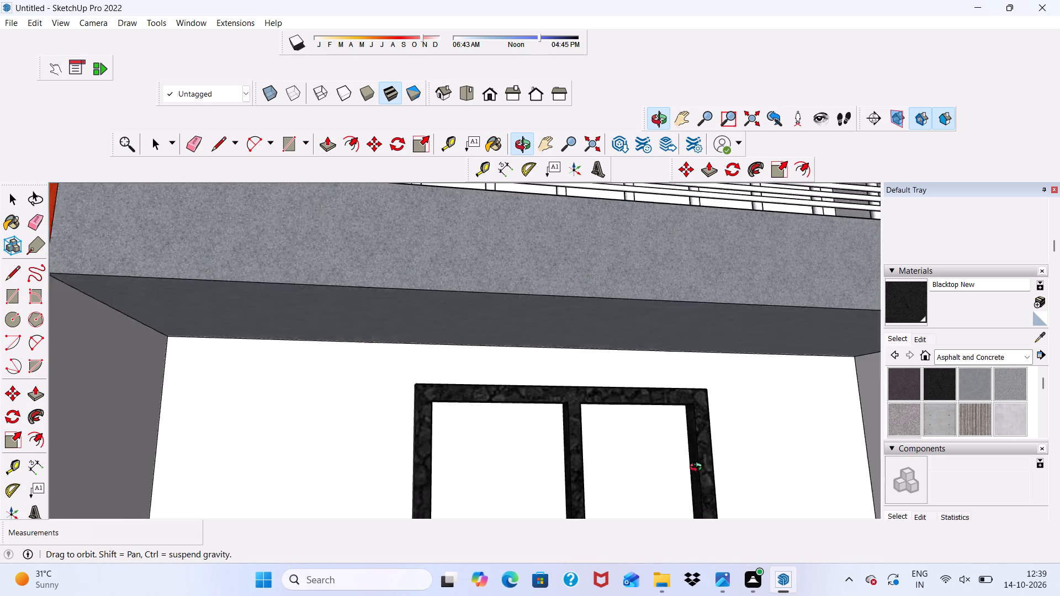
middle_drag(698, 469, 598, 538)
scroll(633, 350, up, 8)
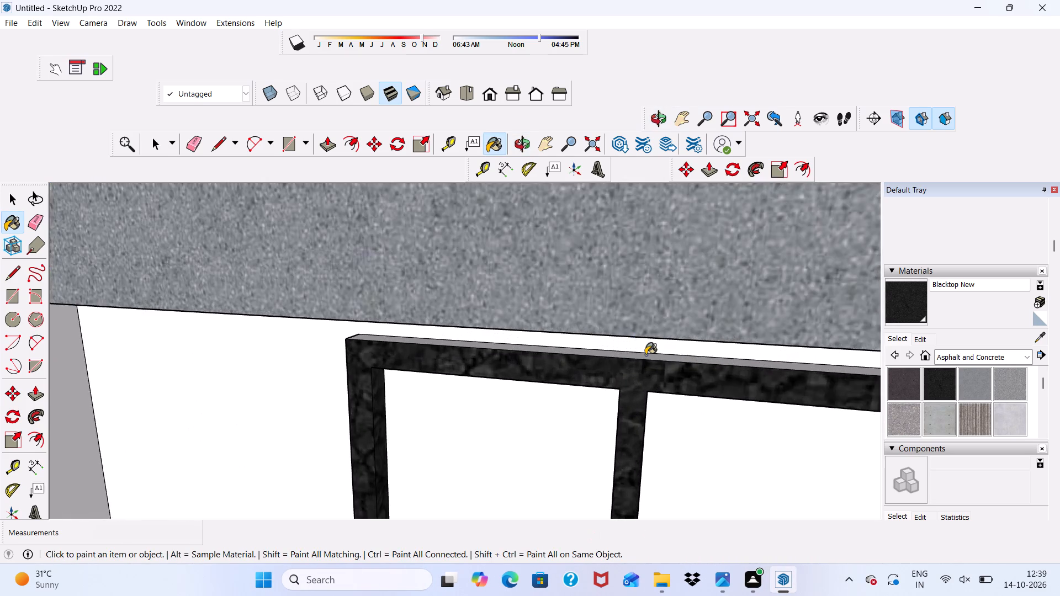
scroll(645, 355, up, 5)
click(646, 355)
scroll(593, 401, down, 2)
middle_drag(506, 421, 870, 370)
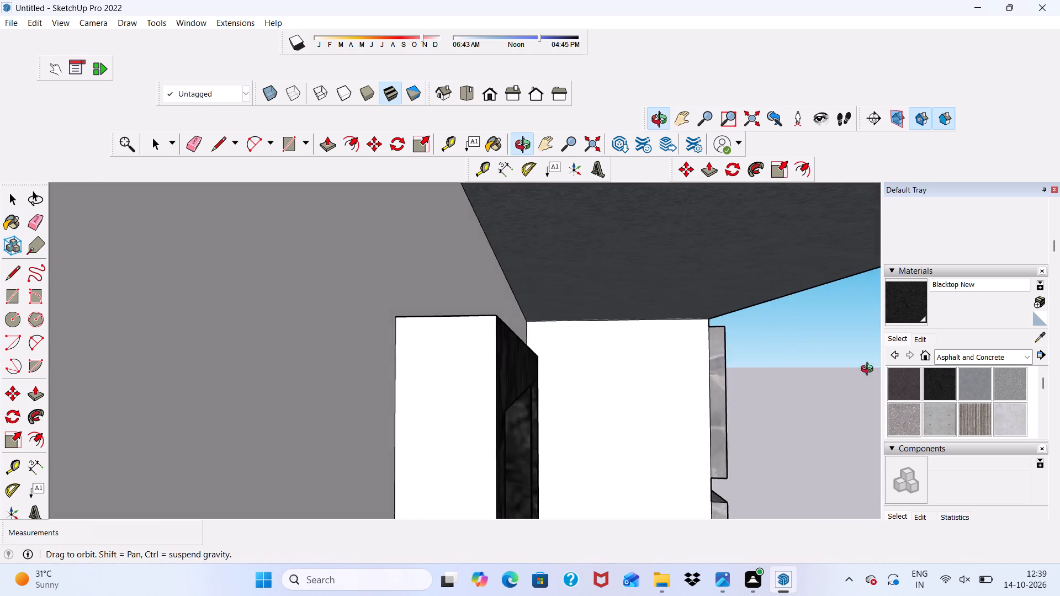
middle_drag(870, 370, 851, 373)
click(385, 419)
Paint the frame's outer side nearest the stone column and the inner sill faces of both panes with Blacktop New.
scroll(612, 414, down, 3)
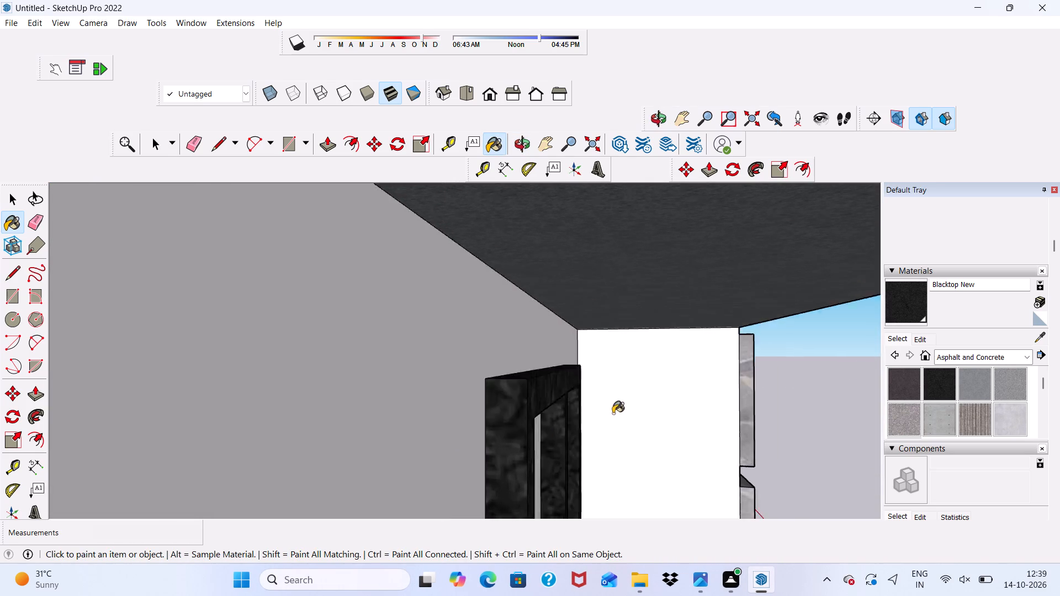
scroll(613, 413, down, 2)
click(490, 93)
scroll(444, 318, down, 5)
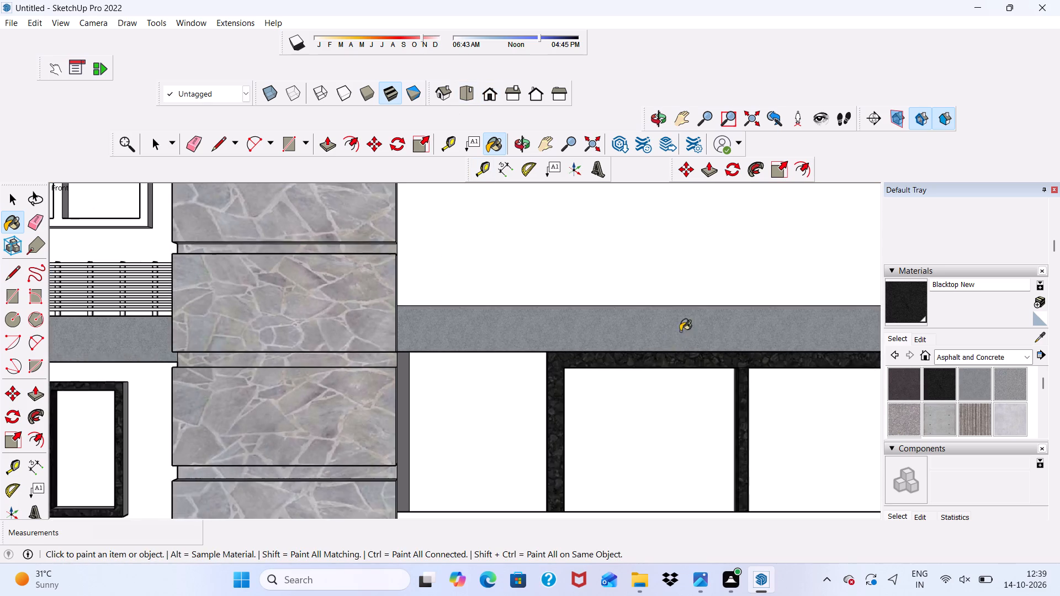
scroll(638, 317, down, 4)
scroll(354, 364, up, 9)
scroll(312, 377, down, 1)
middle_drag(312, 377, 191, 425)
scroll(407, 389, up, 13)
scroll(317, 343, down, 3)
scroll(331, 344, up, 5)
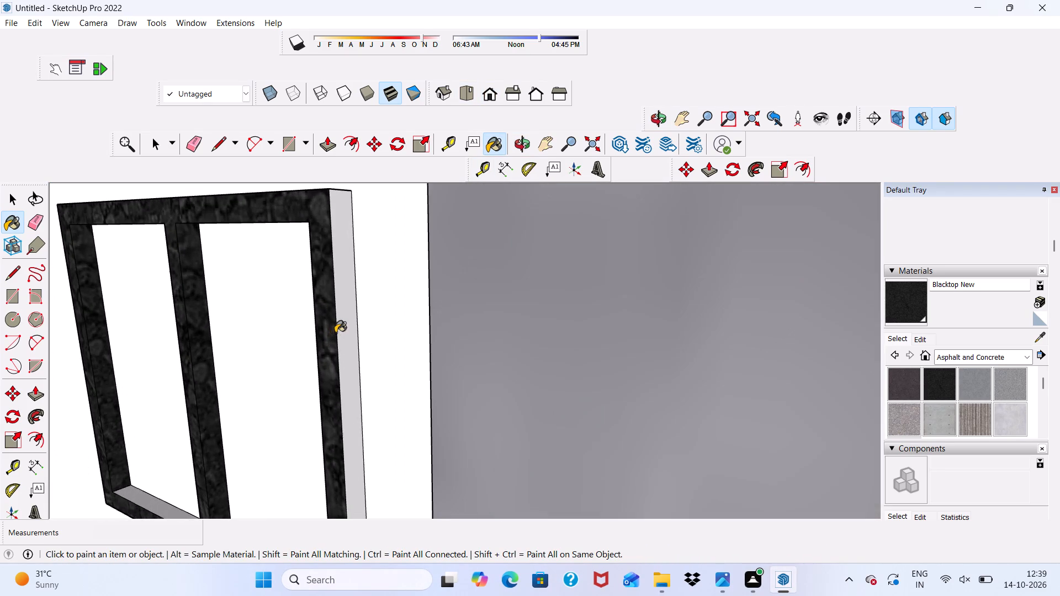
click(341, 327)
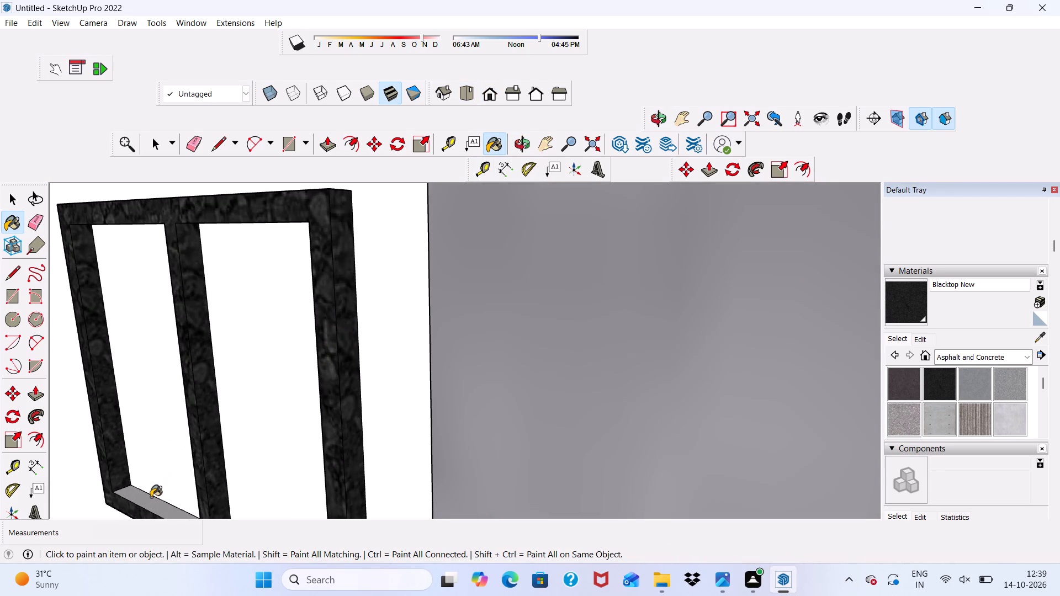
click(151, 497)
scroll(208, 415, down, 3)
scroll(226, 510, up, 4)
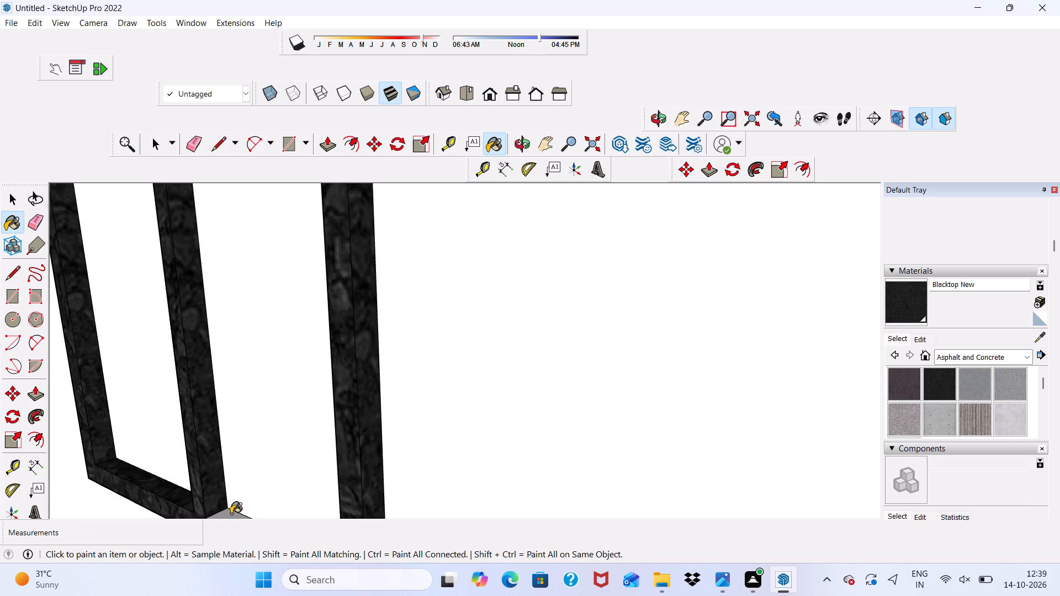
click(231, 514)
Paint the underside of the current railed-balcony window frame with Blacktop New.
scroll(215, 389, down, 6)
middle_drag(208, 443, 344, 270)
scroll(336, 259, up, 1)
scroll(333, 243, down, 4)
middle_drag(348, 299, 317, 415)
scroll(224, 100, up, 10)
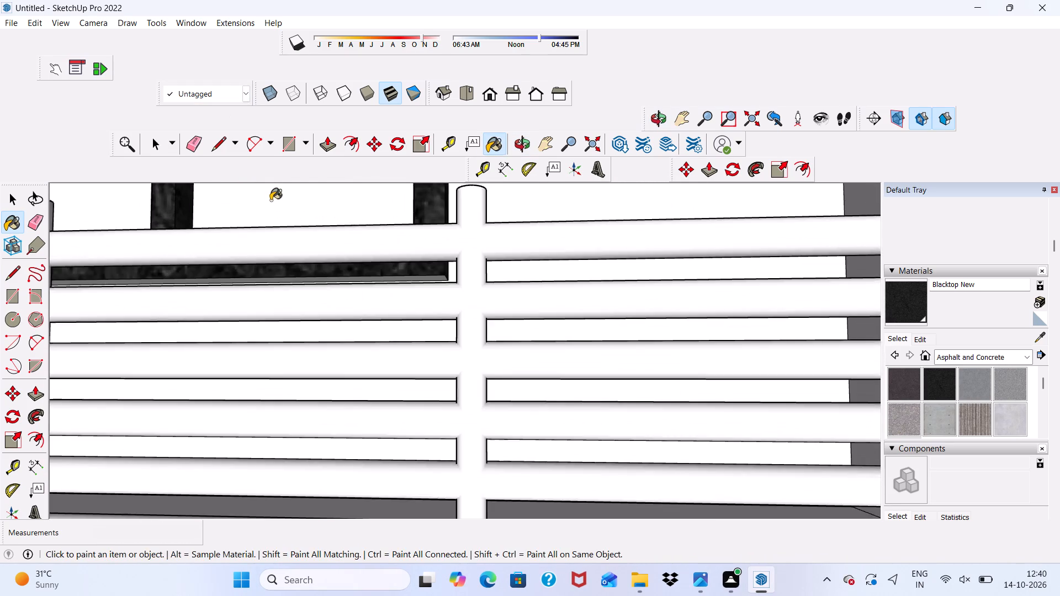
scroll(271, 200, up, 8)
middle_drag(287, 331, 299, 260)
scroll(318, 321, up, 5)
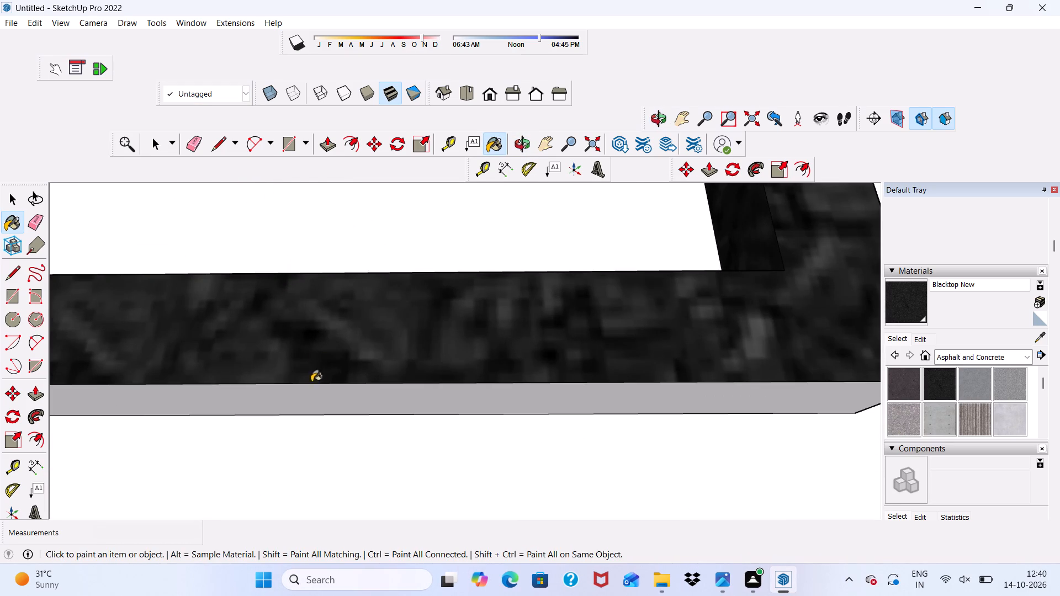
click(310, 387)
Paint the next unpainted balcony window frame's front, both panes' inner top faces and both inner side jambs with Blacktop New.
scroll(303, 374, down, 20)
scroll(303, 374, down, 12)
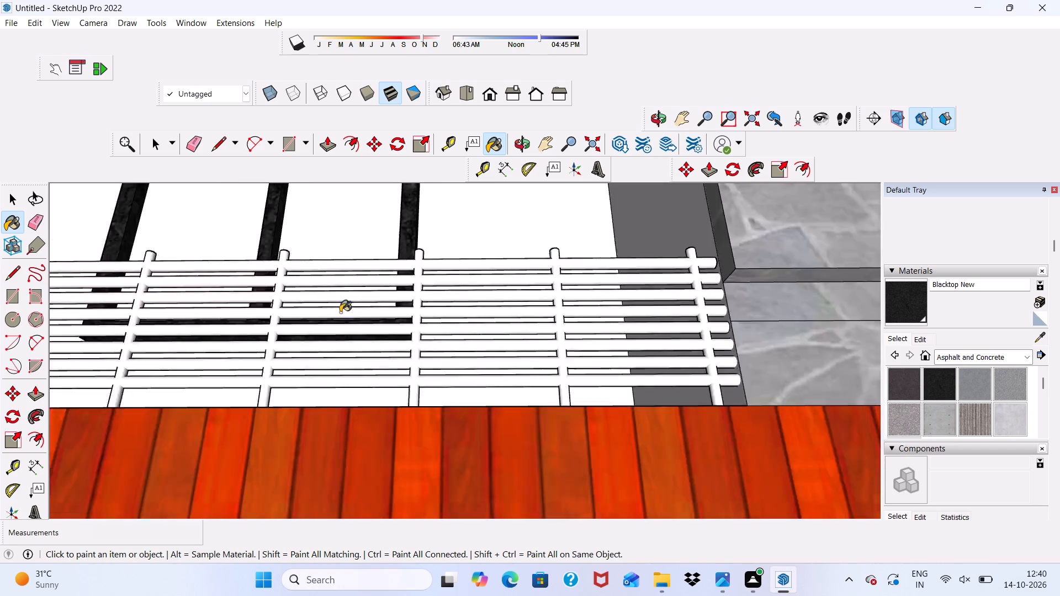
scroll(340, 312, down, 2)
scroll(328, 295, down, 20)
scroll(328, 295, down, 1)
scroll(326, 253, up, 11)
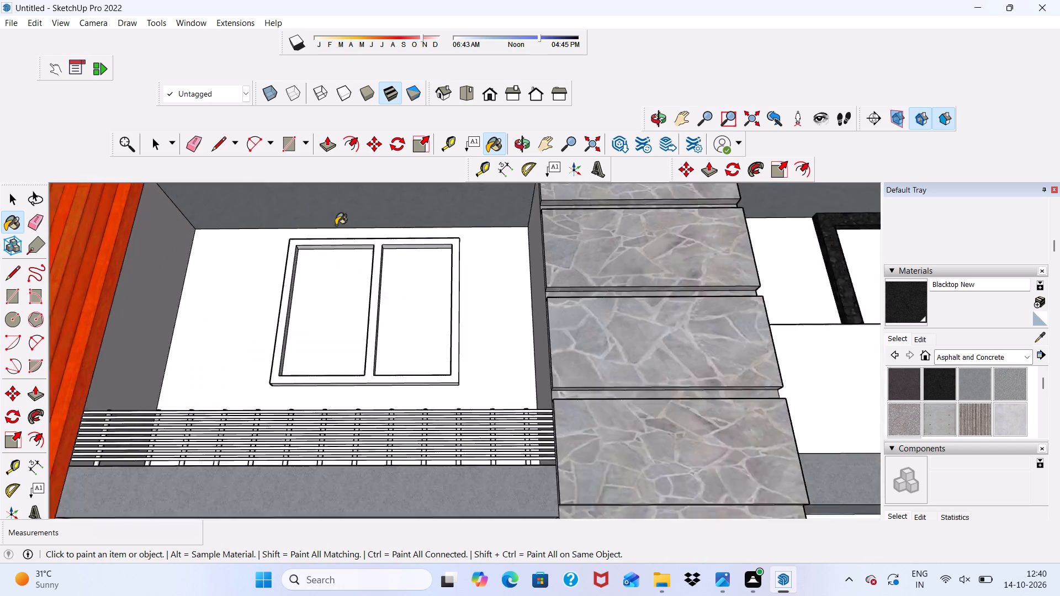
scroll(336, 225, up, 10)
click(418, 253)
scroll(418, 257, up, 5)
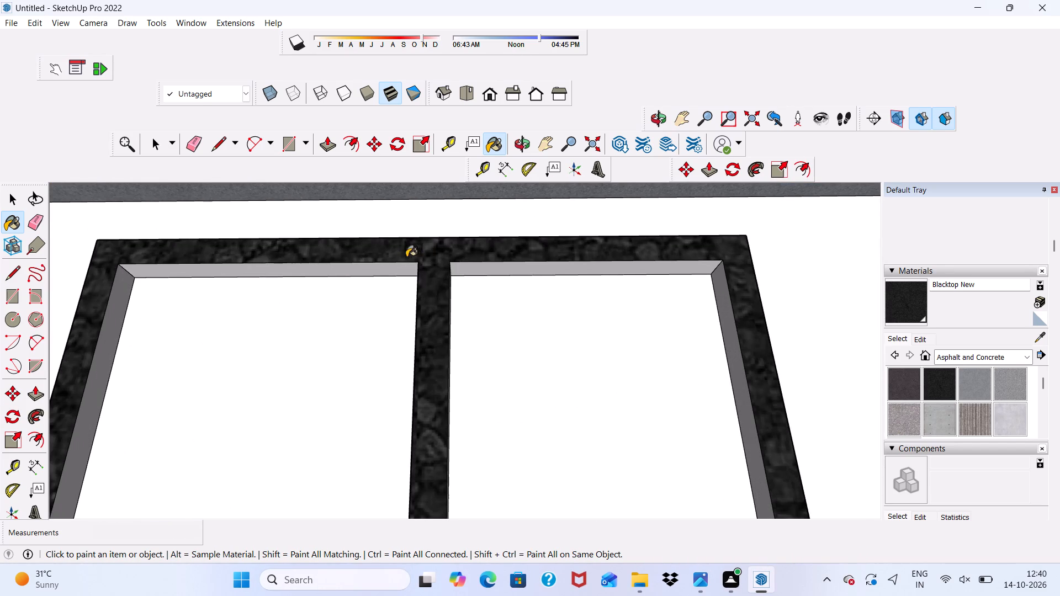
click(373, 267)
click(504, 267)
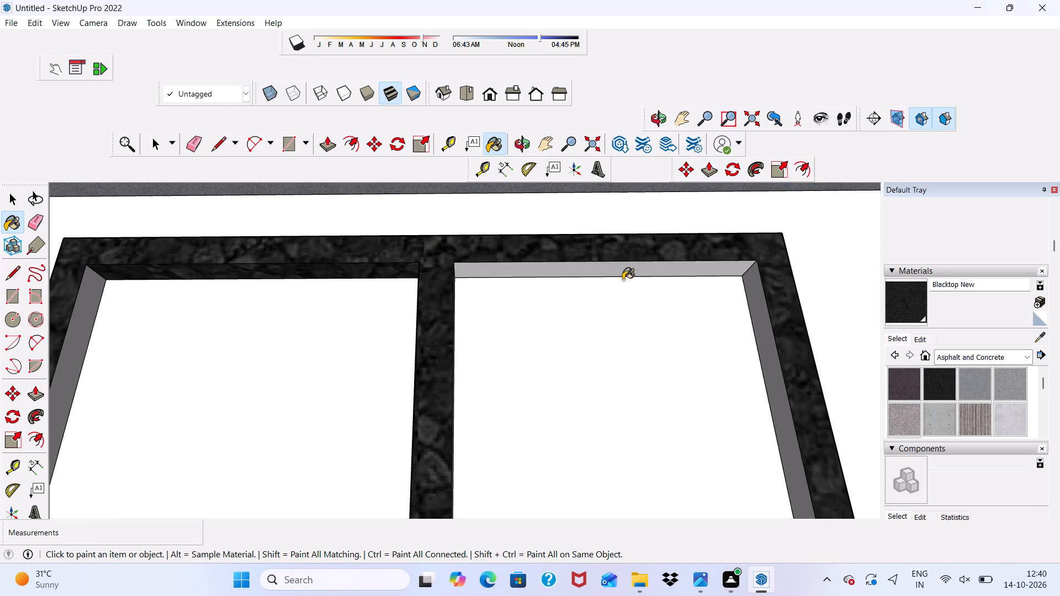
click(762, 322)
scroll(409, 285, down, 4)
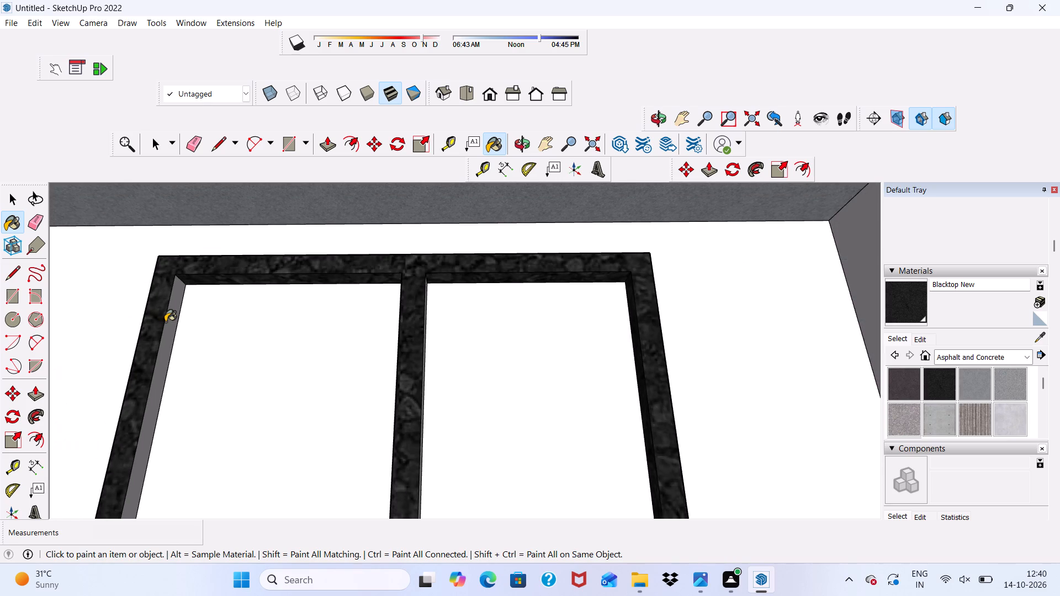
scroll(165, 322, up, 1)
click(166, 321)
Paint the mullion side facing the column-side pane and the frame's outer side nearest the stone column with Blacktop New.
scroll(200, 253, down, 5)
scroll(422, 223, down, 1)
scroll(381, 299, up, 4)
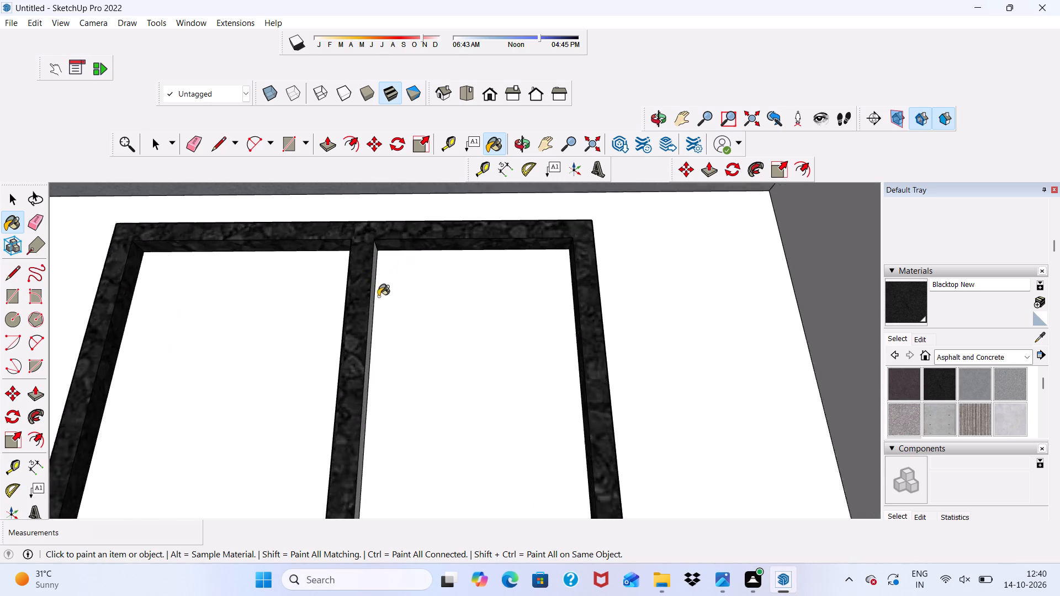
scroll(378, 296, up, 2)
middle_drag(366, 263, 273, 285)
scroll(385, 271, up, 5)
click(355, 267)
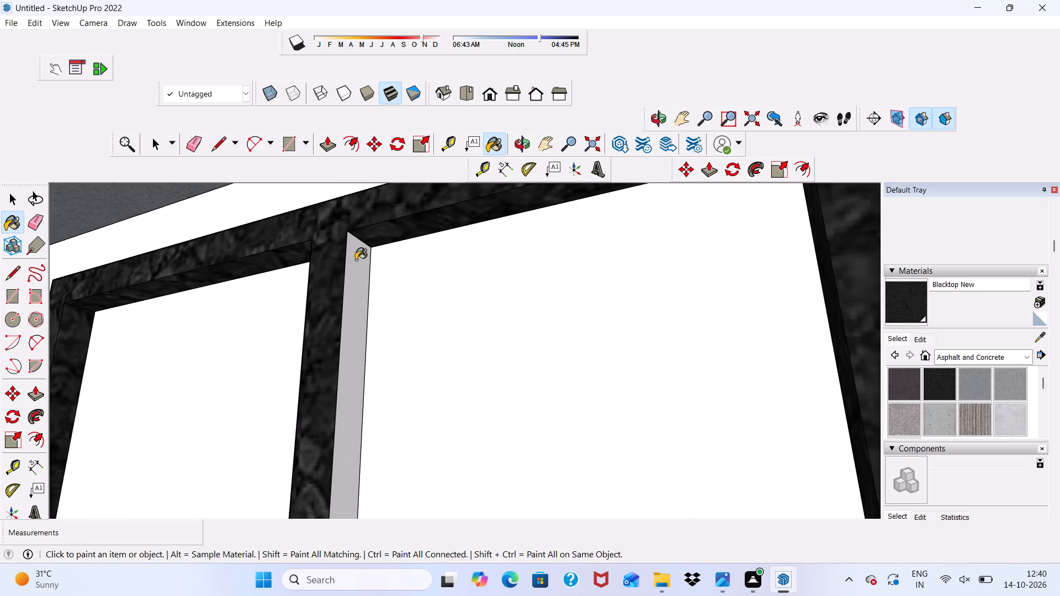
scroll(393, 182, down, 14)
scroll(562, 257, up, 9)
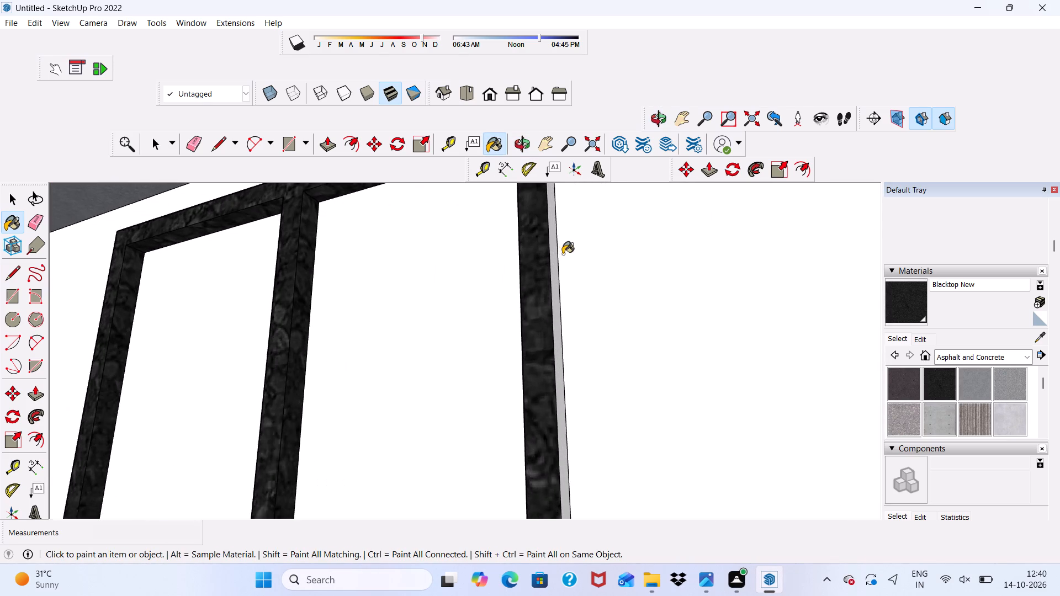
scroll(558, 247, up, 4)
click(553, 242)
Paint the frame's outer top, the mullion side facing the other pane and the outer side farthest from the column with Blacktop New.
scroll(553, 242, down, 5)
scroll(349, 263, down, 1)
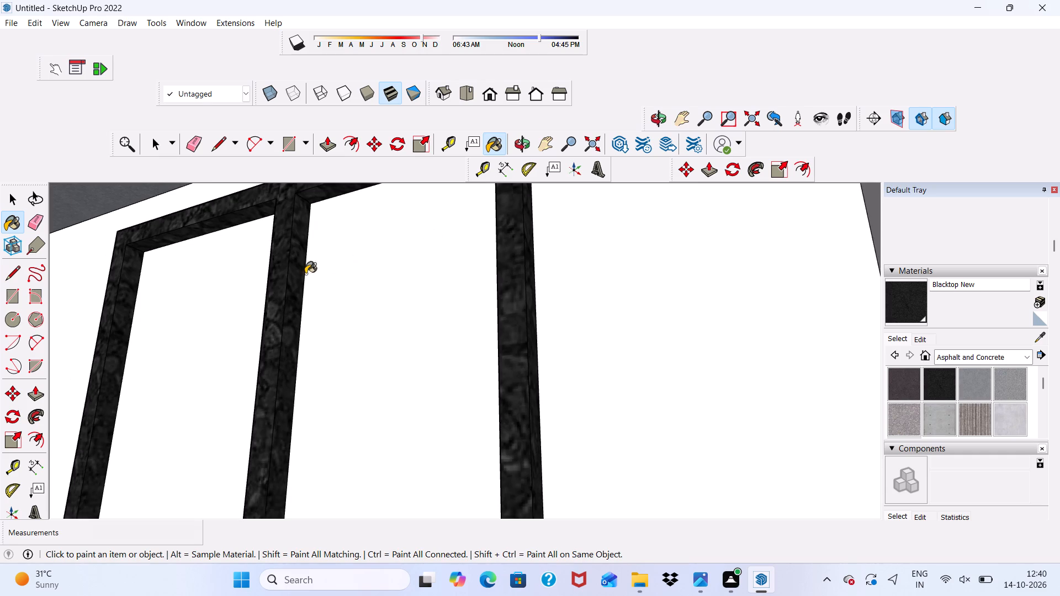
middle_drag(266, 251, 235, 375)
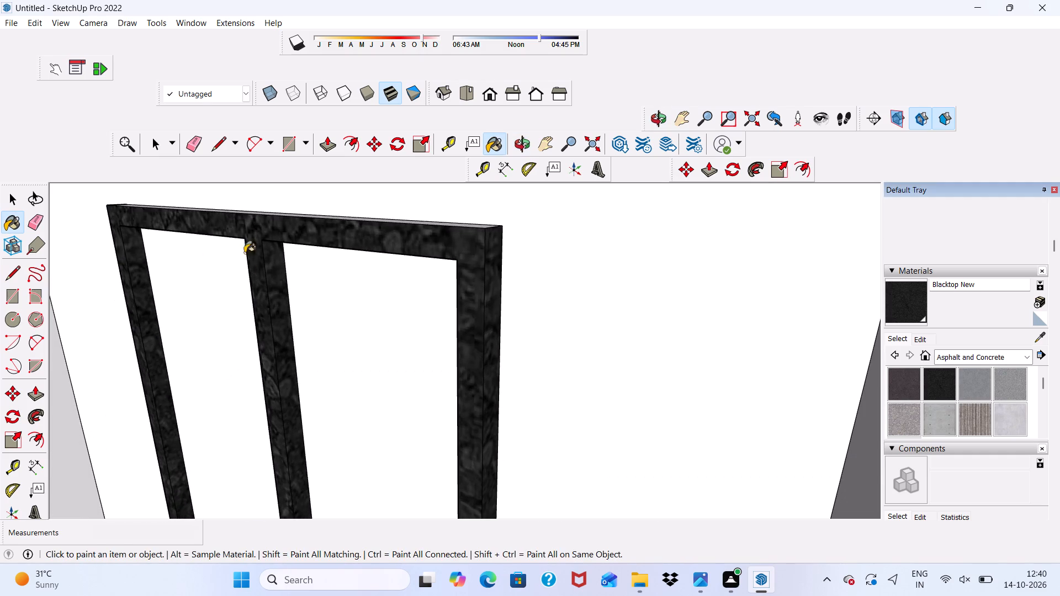
scroll(247, 203, up, 11)
click(246, 230)
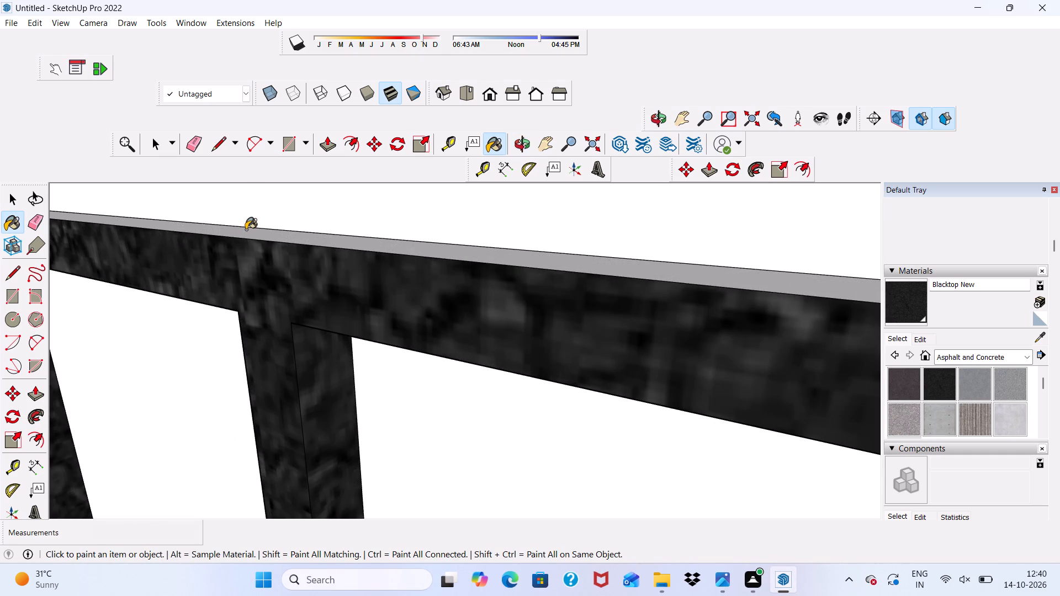
scroll(245, 241, down, 16)
middle_drag(234, 263, 249, 259)
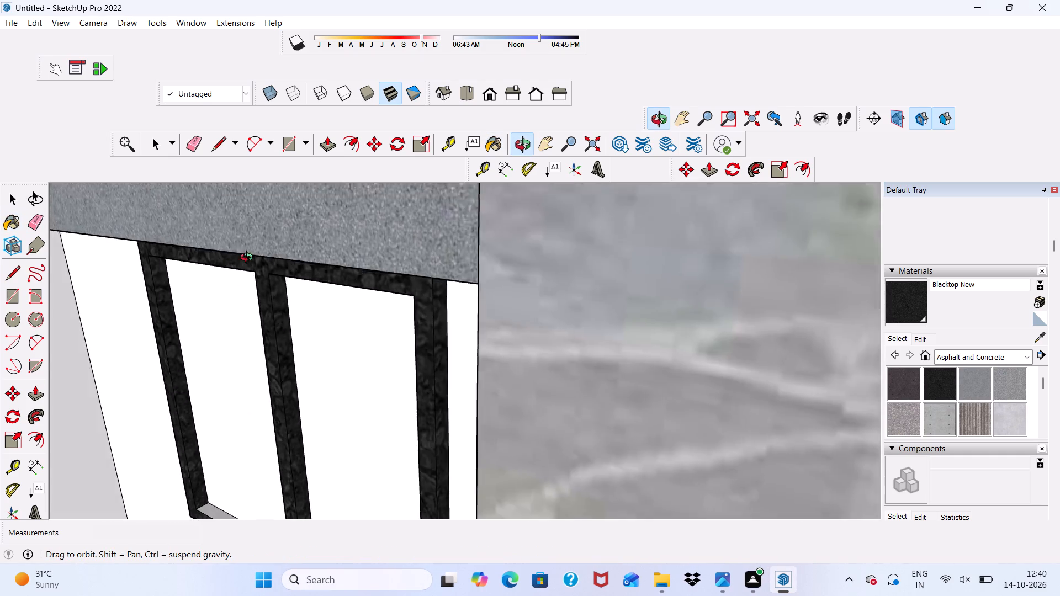
middle_drag(249, 259, 585, 175)
scroll(584, 247, up, 2)
click(562, 257)
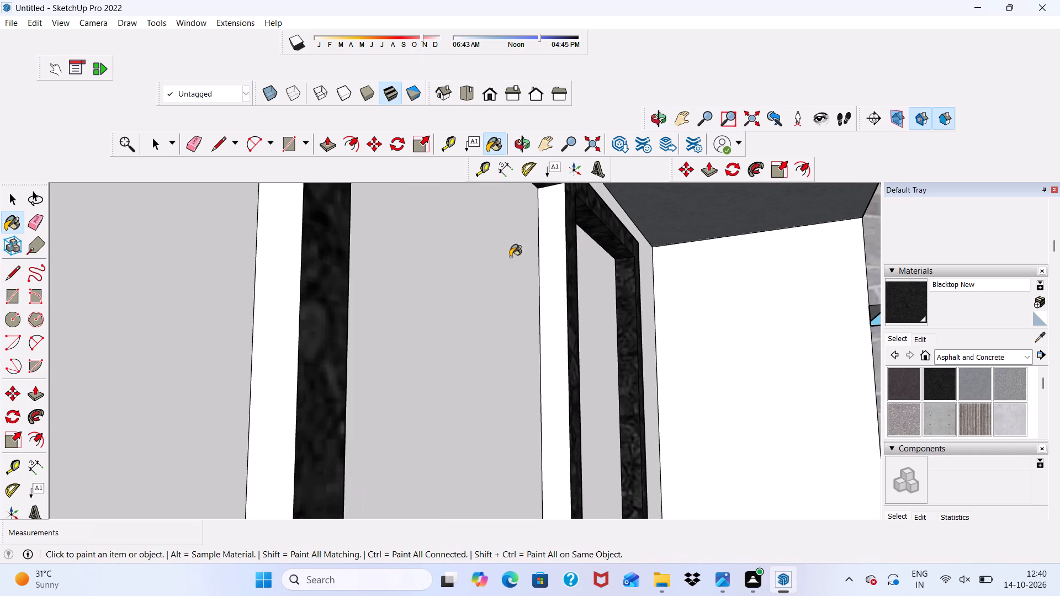
click(291, 252)
Paint both panes' inner sill faces and the underside of this window frame with Blacktop New.
scroll(316, 229, down, 12)
middle_drag(518, 235, 522, 242)
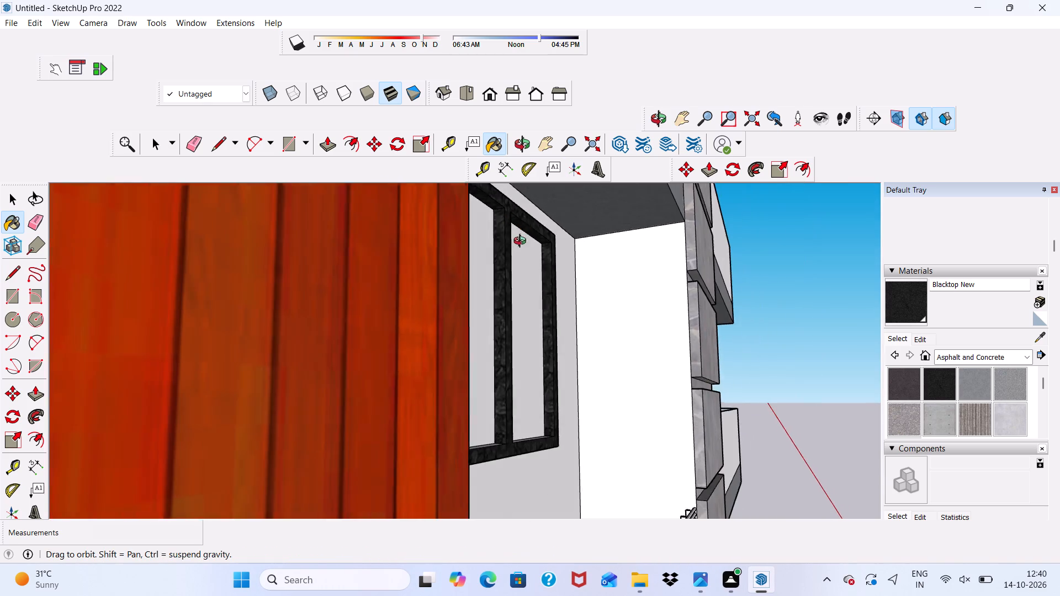
middle_drag(522, 242, 349, 340)
scroll(326, 430, up, 7)
scroll(326, 431, down, 6)
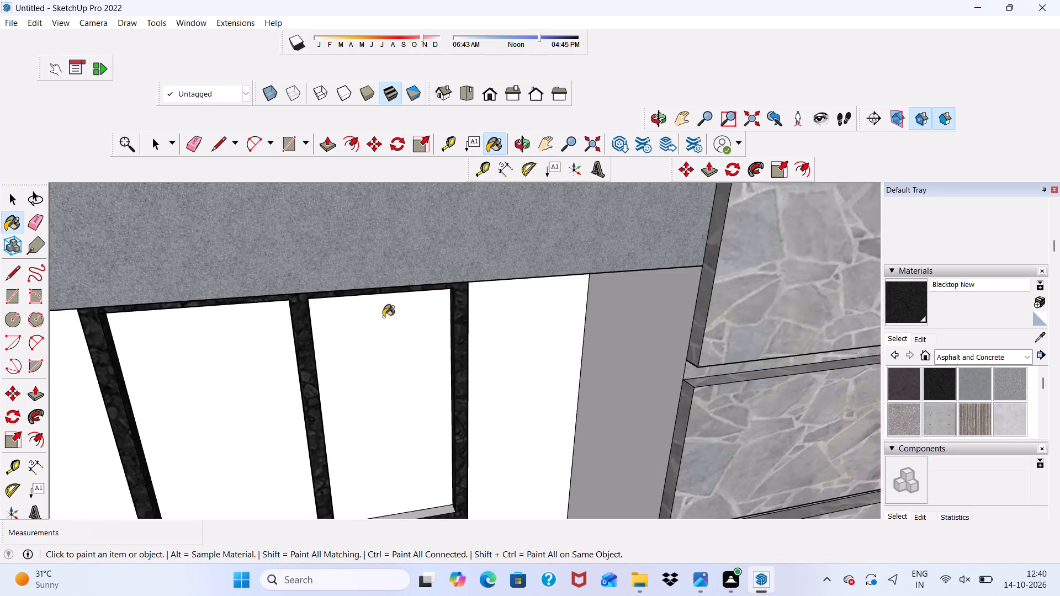
scroll(381, 324, down, 4)
scroll(390, 449, up, 6)
scroll(375, 454, down, 1)
click(361, 479)
scroll(291, 475, up, 2)
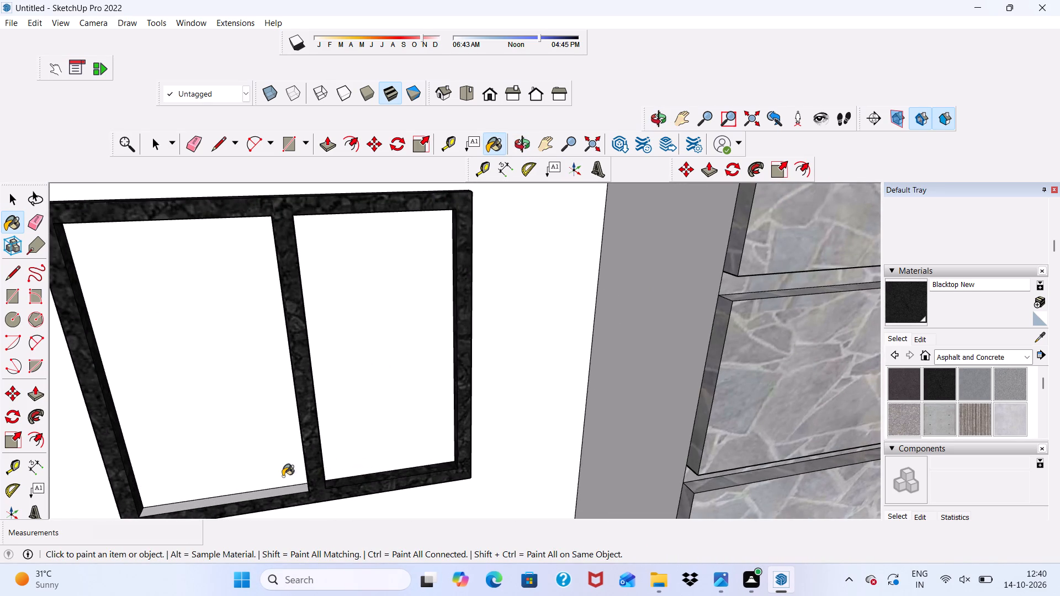
scroll(283, 476, up, 2)
click(259, 499)
scroll(261, 456, down, 5)
middle_drag(287, 468, 255, 240)
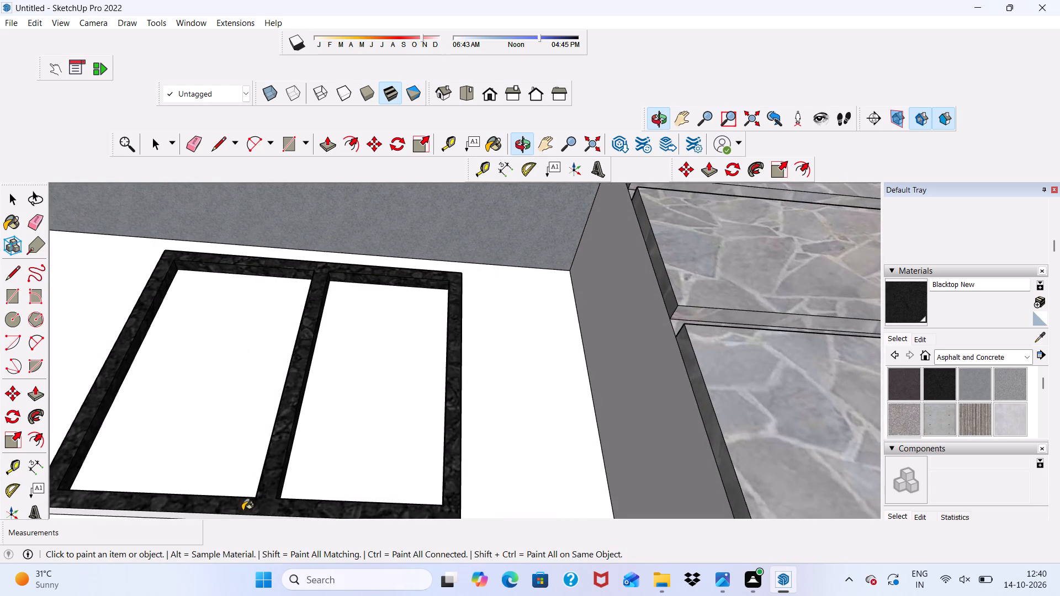
click(83, 512)
Paint the next white balcony window frame's front, both inner top faces and the column-side pane's mullion side with Blacktop New.
scroll(100, 500, down, 6)
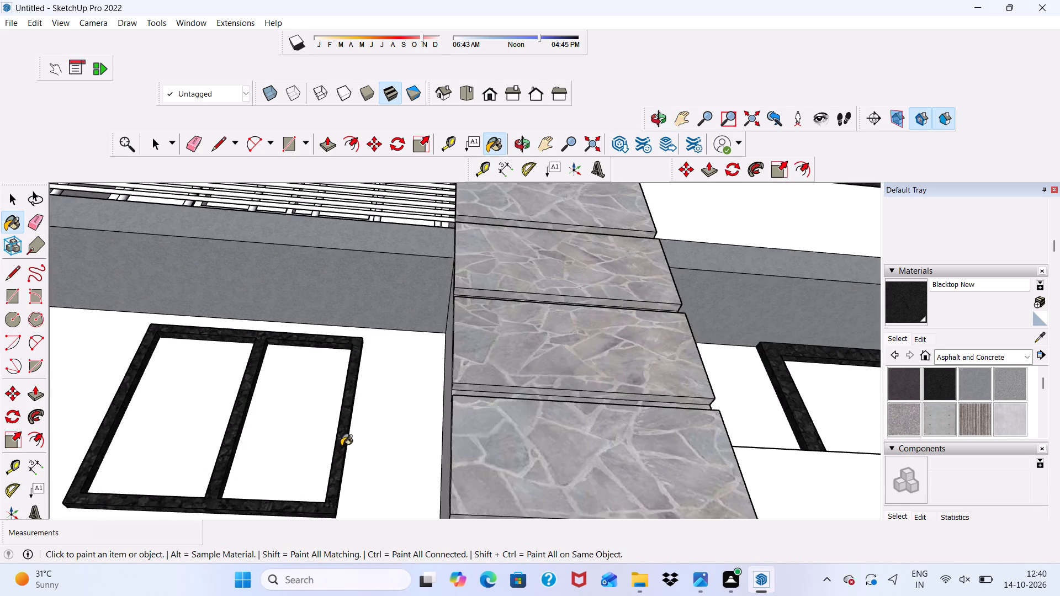
scroll(341, 446, down, 7)
scroll(296, 336, down, 6)
scroll(320, 326, up, 6)
scroll(298, 247, down, 1)
scroll(299, 251, up, 16)
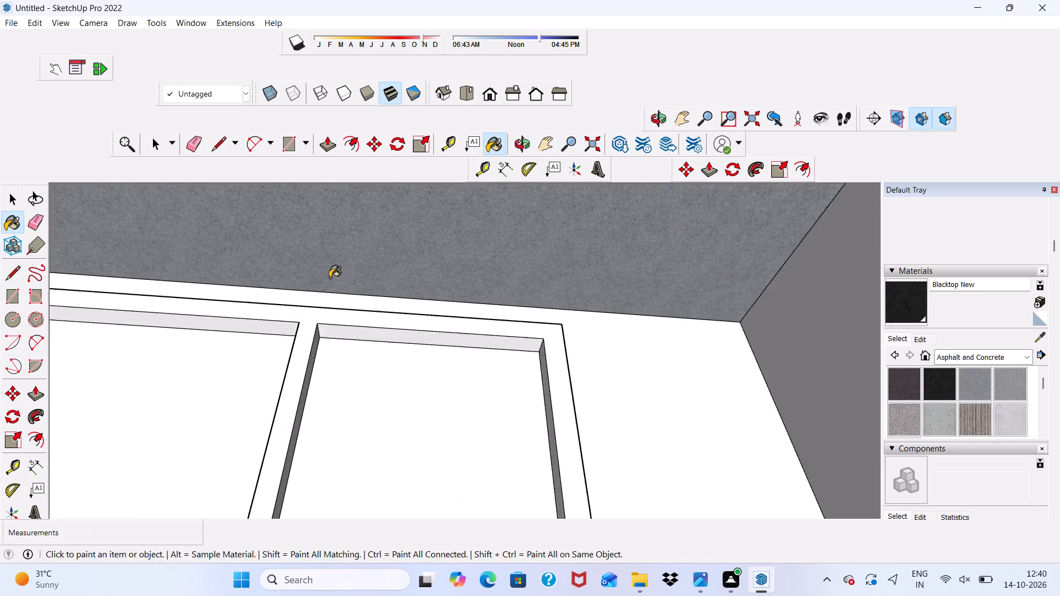
scroll(330, 278, up, 10)
click(292, 332)
click(373, 370)
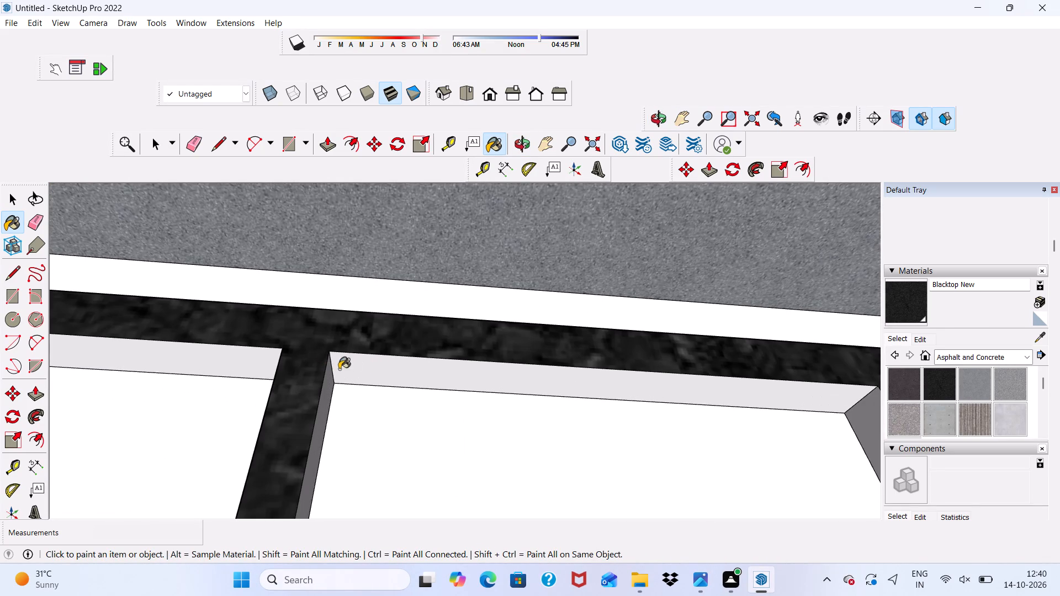
click(331, 390)
click(257, 358)
Paint the mullion's other side, the inner jamb nearest the stone column and the outer side farthest from it with Blacktop New.
middle_drag(257, 358, 261, 358)
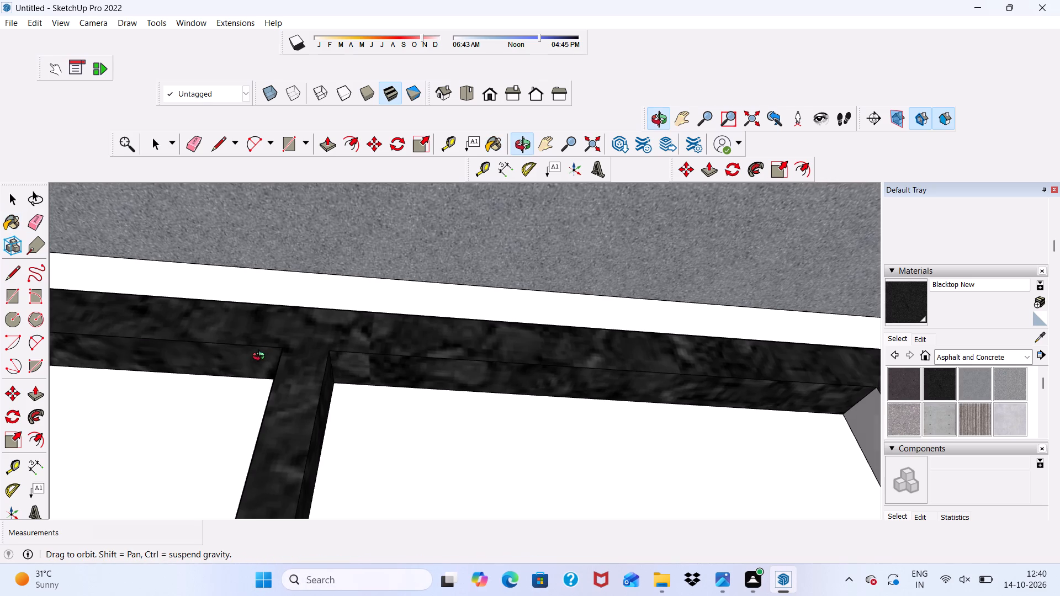
middle_drag(261, 358, 413, 374)
click(304, 376)
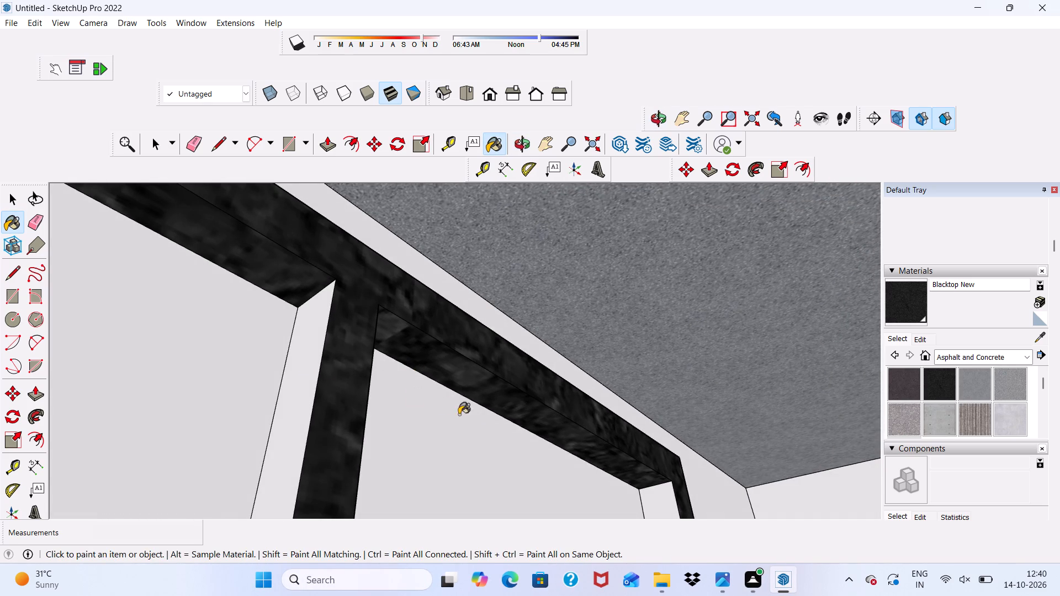
click(659, 492)
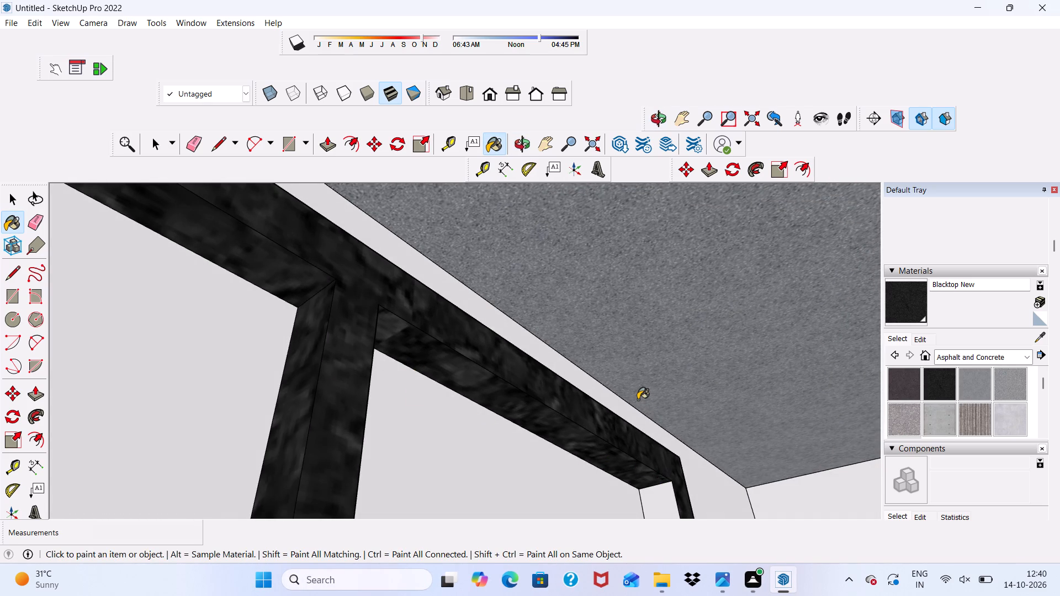
scroll(638, 400, down, 11)
scroll(409, 343, up, 5)
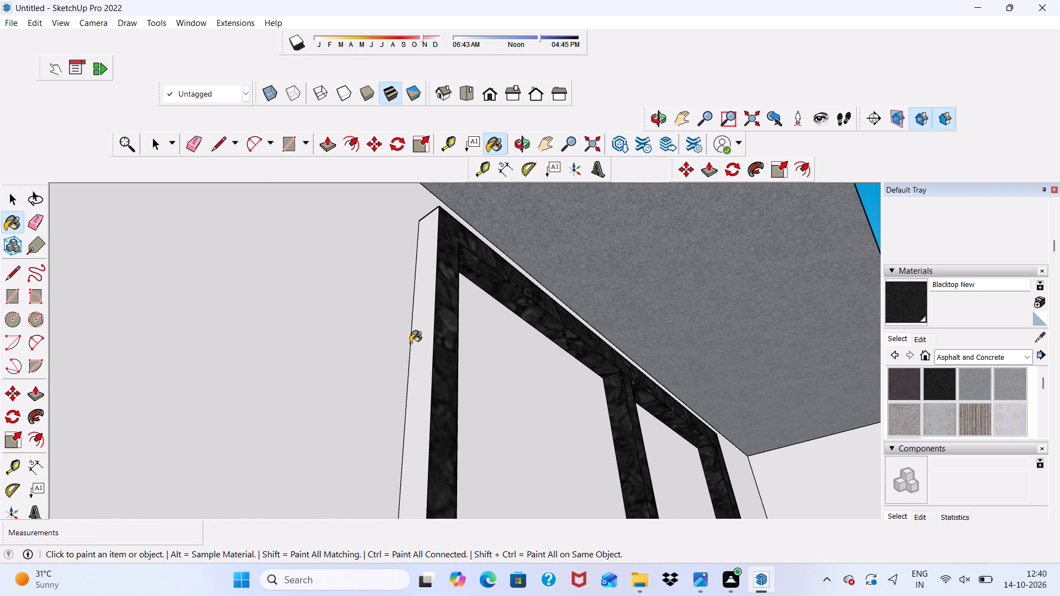
click(418, 339)
Paint the inner jamb and inner sill face of the pane farthest from the stone column with Blacktop New.
scroll(430, 295, down, 6)
scroll(522, 258, down, 6)
middle_drag(573, 385, 573, 385)
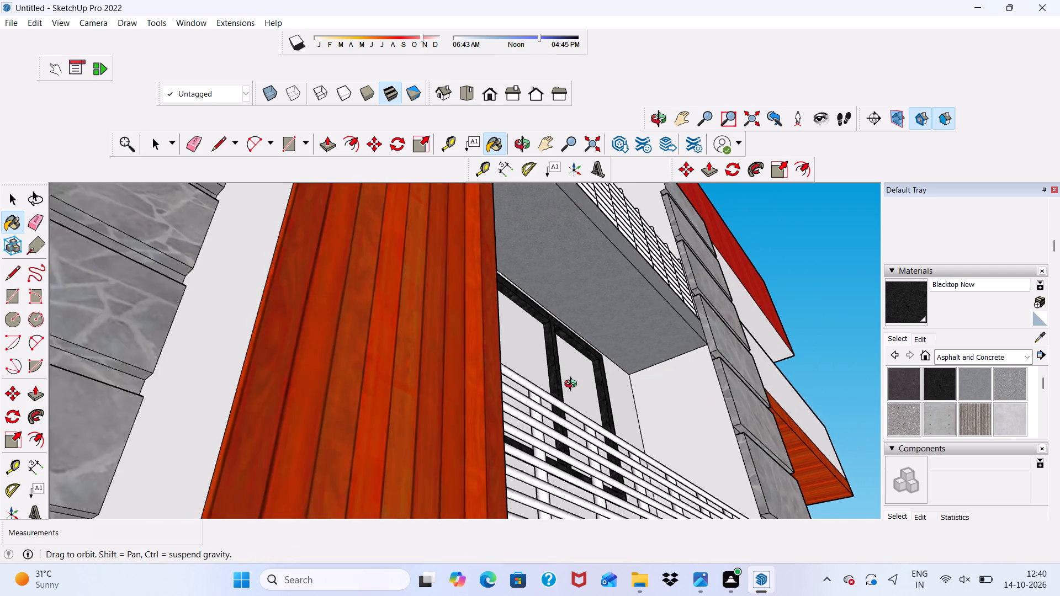
middle_drag(573, 385, 444, 492)
scroll(444, 492, up, 20)
scroll(444, 492, up, 9)
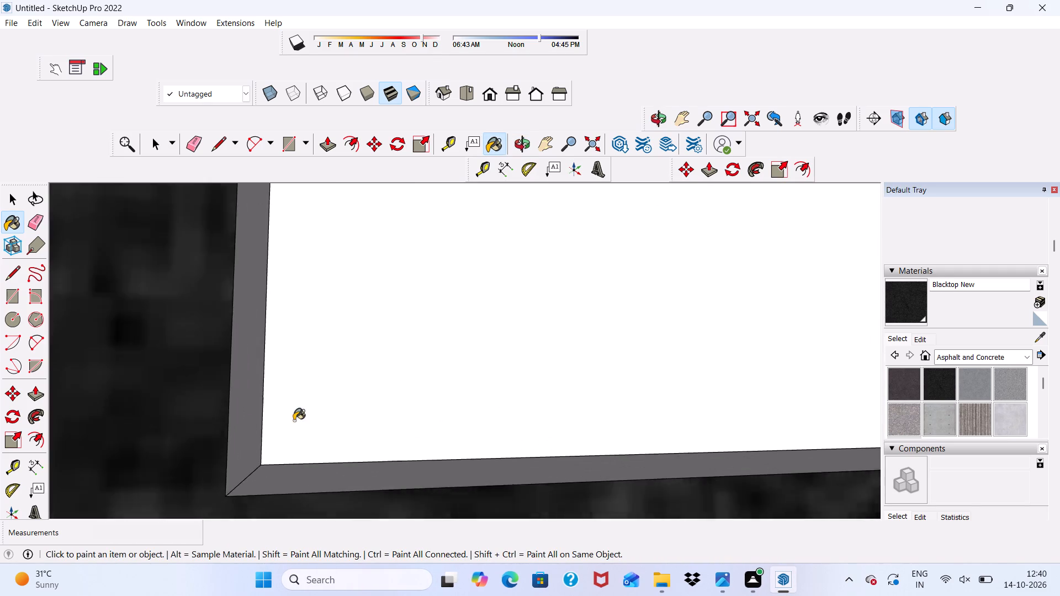
scroll(294, 421, up, 1)
click(225, 404)
drag(282, 507, 284, 502)
Paint the underside of this window frame with Blacktop New.
scroll(284, 415, down, 7)
scroll(426, 387, down, 2)
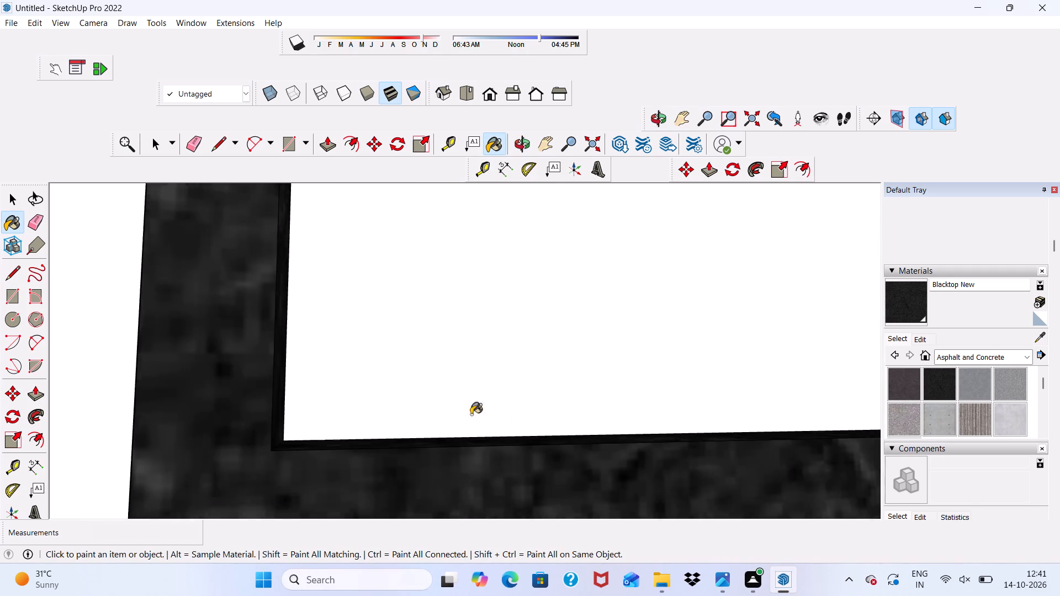
scroll(471, 414, down, 1)
scroll(670, 428, down, 2)
middle_drag(696, 443, 719, 249)
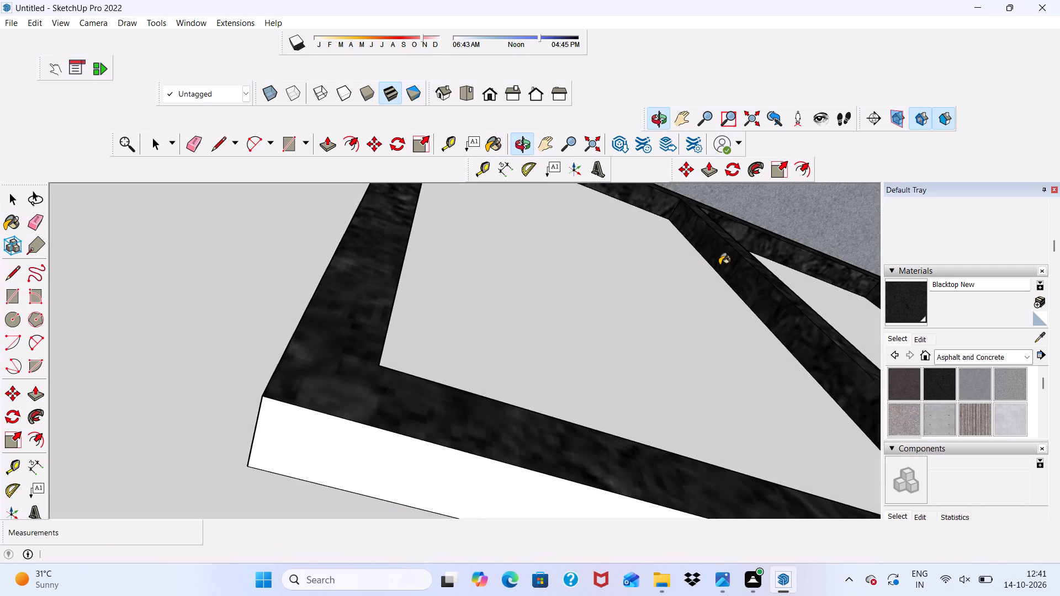
click(308, 459)
Paint the inner sill face of the column-side pane with Blacktop New.
scroll(118, 462, down, 6)
middle_drag(767, 369, 714, 384)
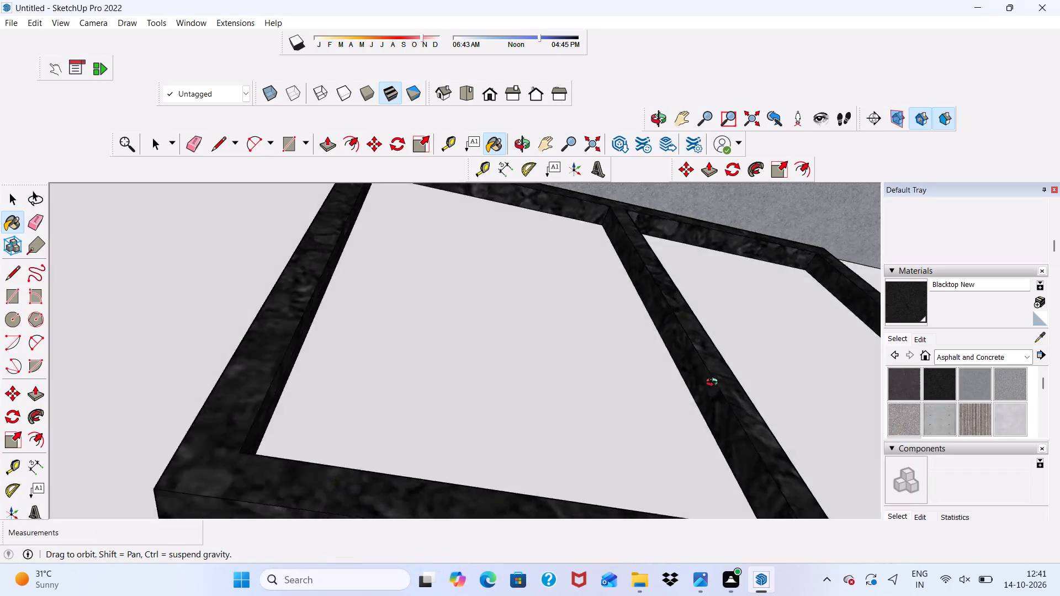
middle_drag(714, 384, 534, 461)
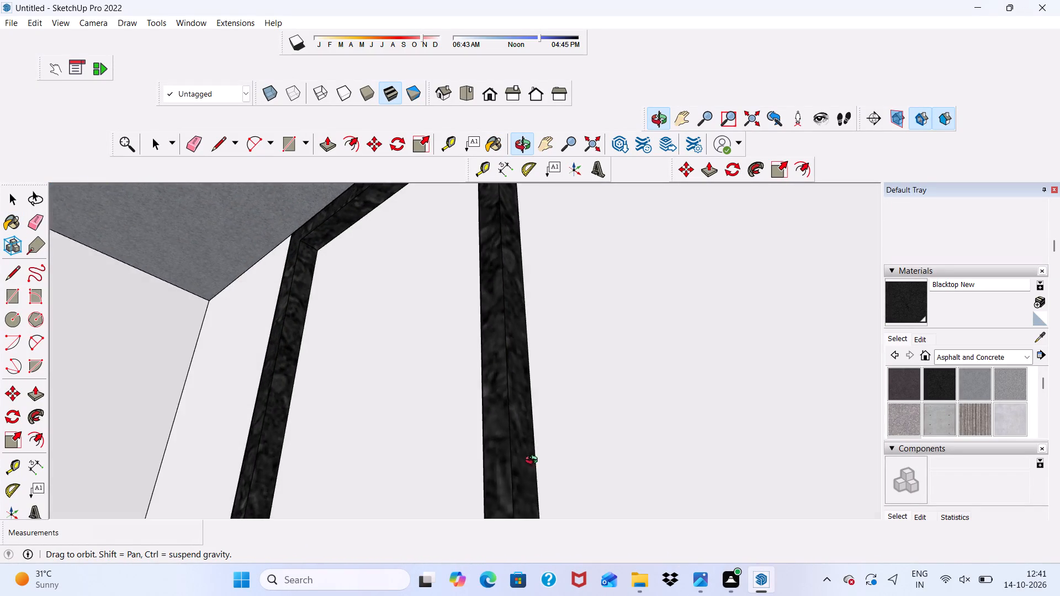
middle_drag(534, 461, 541, 462)
scroll(505, 312, down, 7)
scroll(558, 279, down, 1)
middle_drag(559, 279, 579, 414)
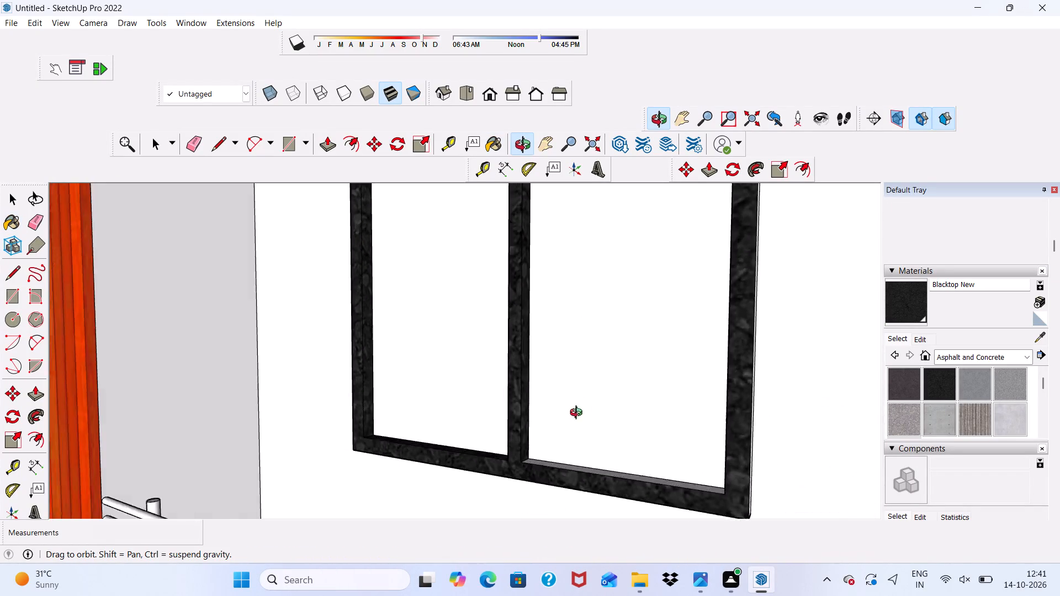
middle_drag(579, 414, 531, 465)
scroll(524, 440, up, 5)
click(536, 482)
Paint the outer side of this window frame nearest the stone column with Blacktop New.
scroll(499, 407, down, 4)
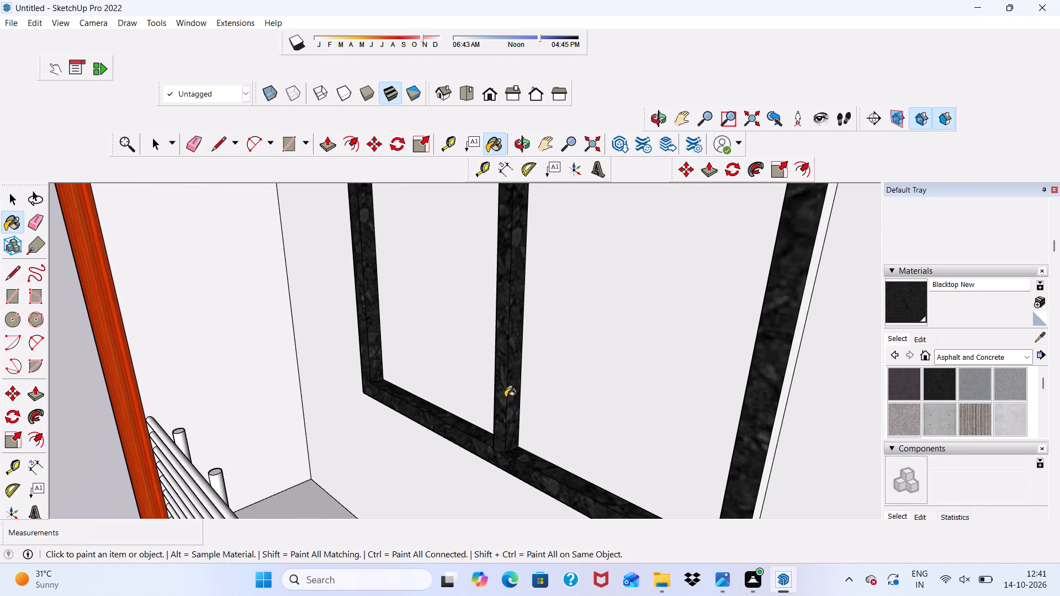
scroll(744, 374, down, 2)
scroll(805, 359, up, 10)
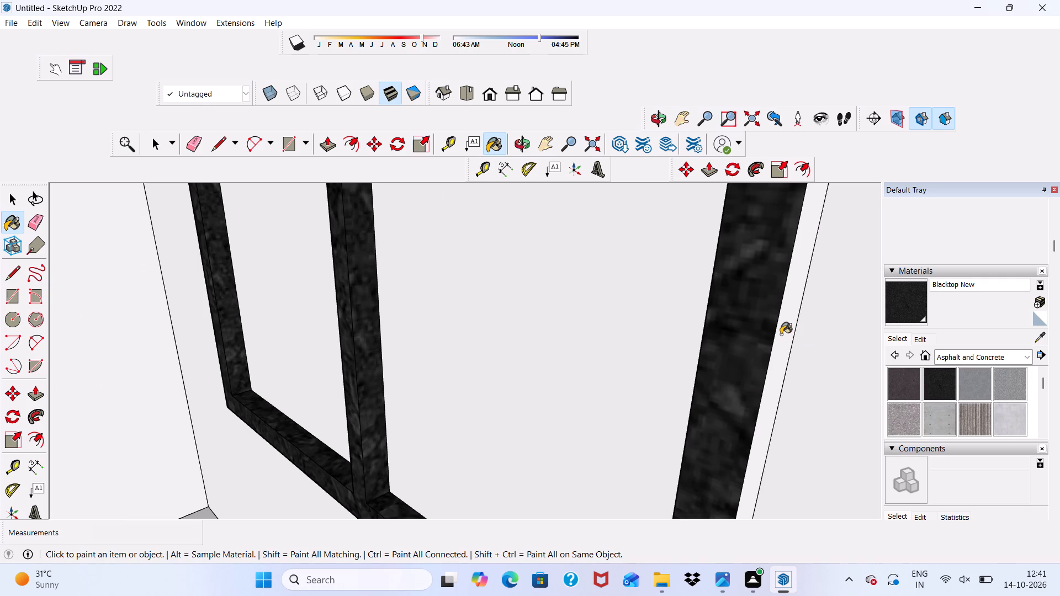
click(781, 334)
Paint the top face of the same window frame with Blacktop New.
scroll(635, 333, down, 7)
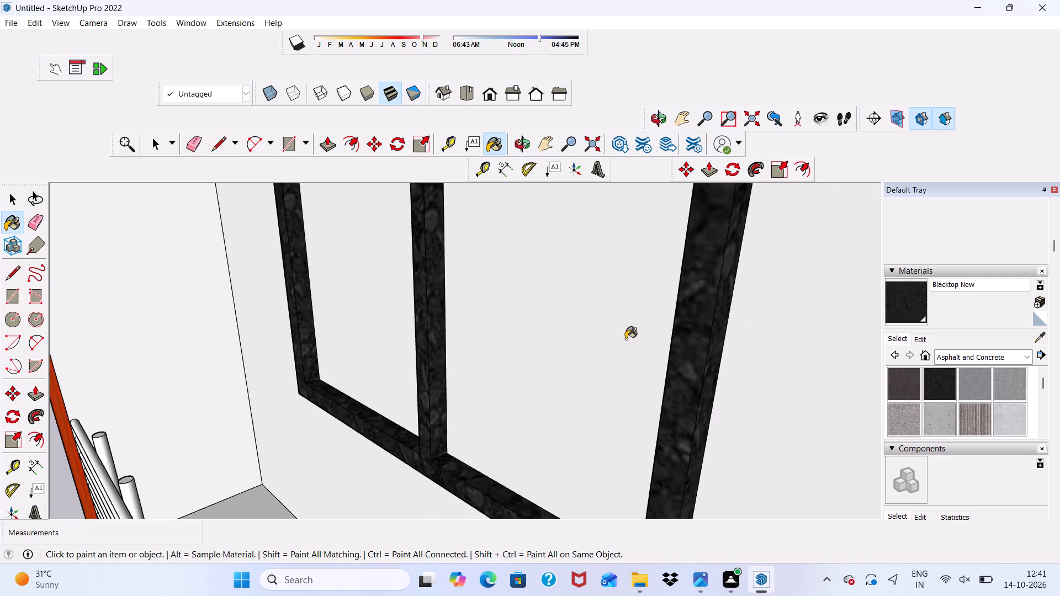
scroll(626, 339, down, 2)
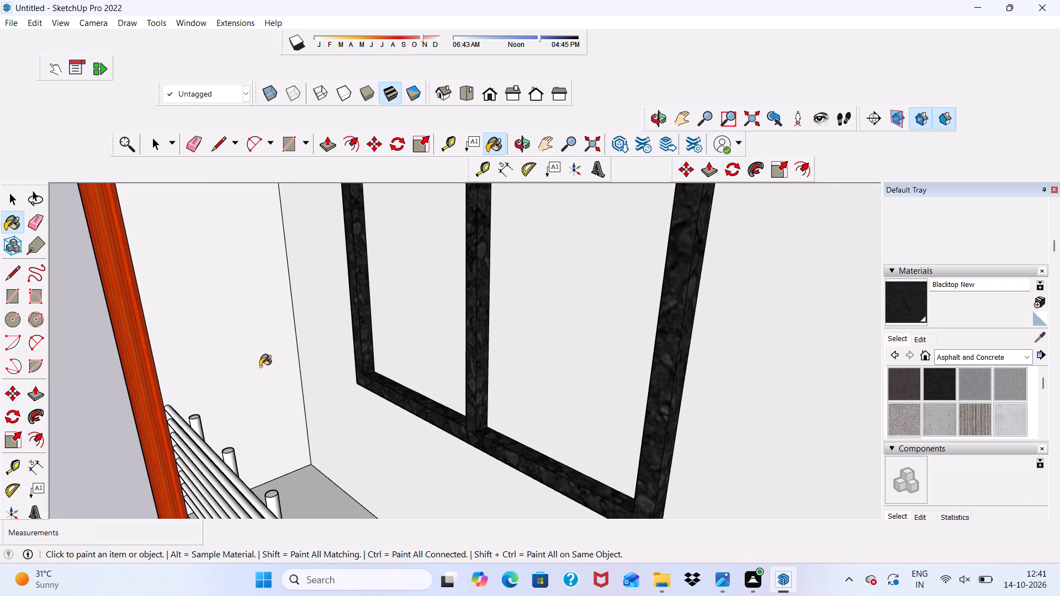
scroll(234, 365, down, 4)
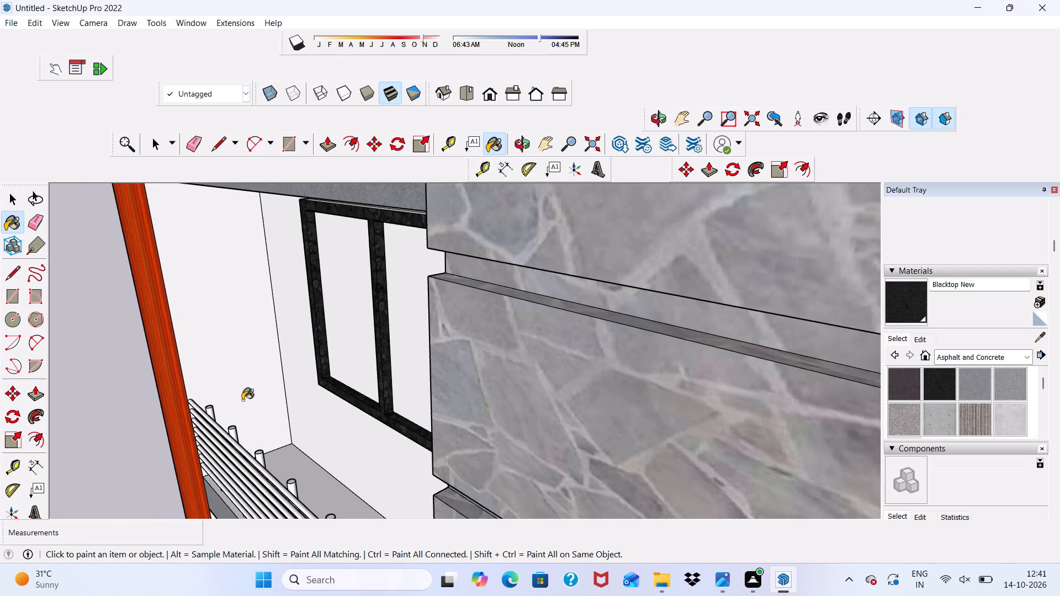
scroll(325, 238, up, 5)
scroll(372, 203, down, 3)
scroll(415, 190, up, 12)
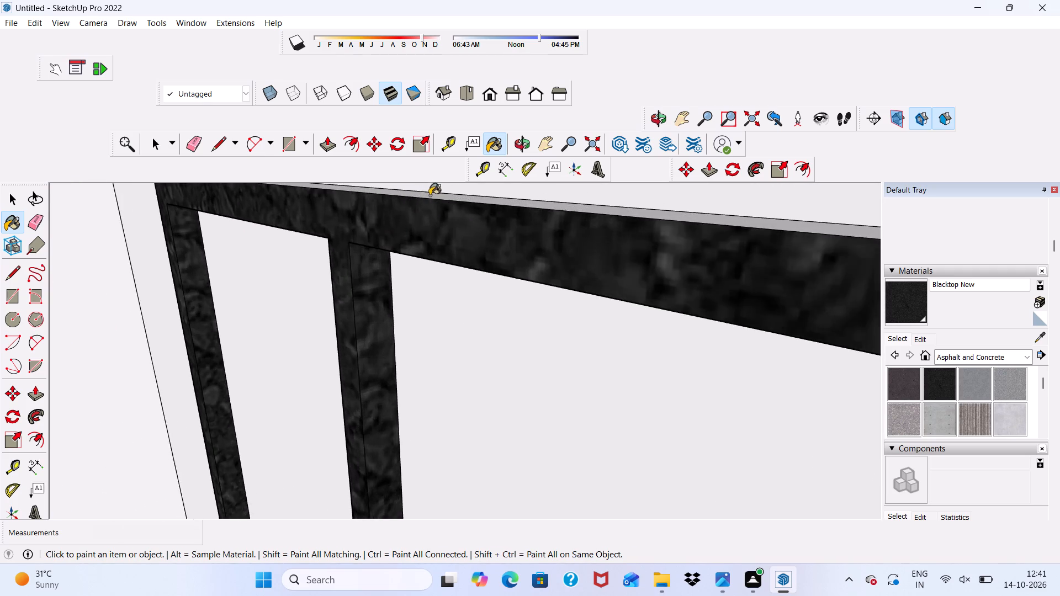
scroll(430, 195, up, 7)
click(446, 203)
Paint the front face and both inner sill faces of the top-floor window frame above with Blacktop New.
scroll(439, 203, down, 6)
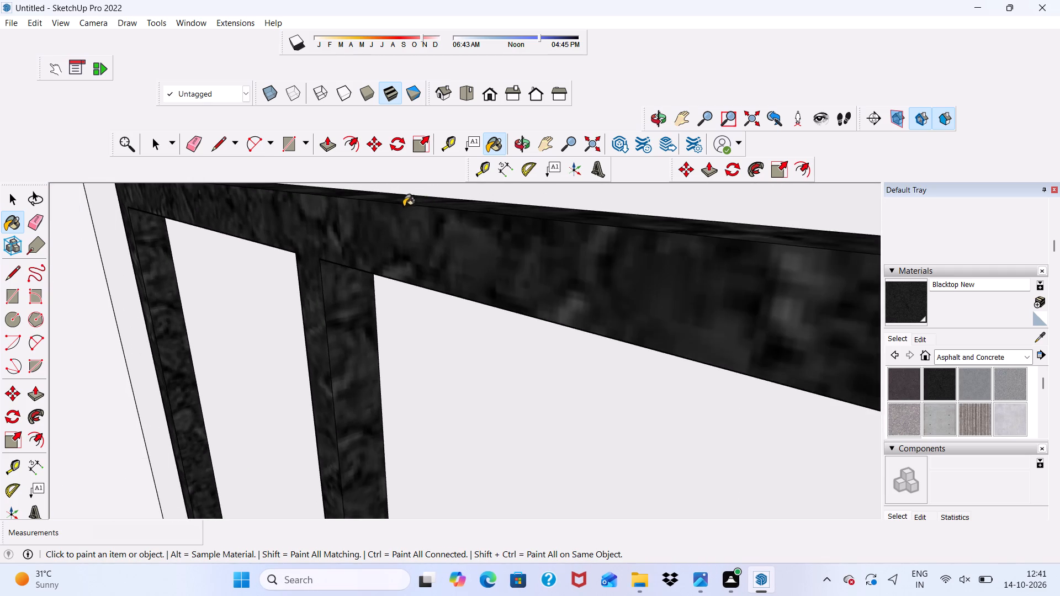
scroll(399, 206, down, 5)
scroll(279, 255, down, 1)
middle_drag(279, 255, 757, 156)
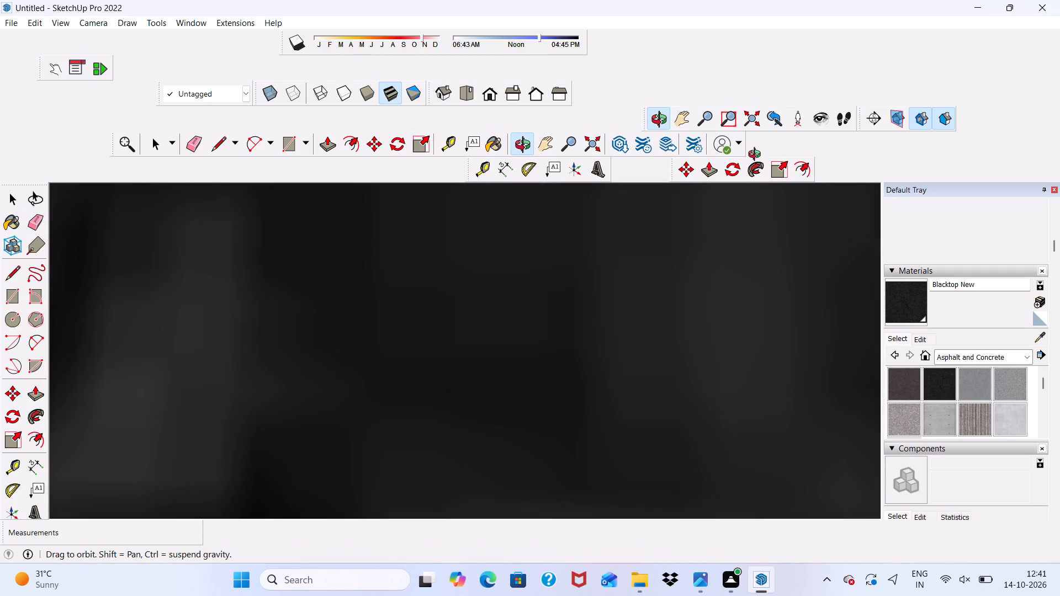
middle_drag(757, 156, 240, 247)
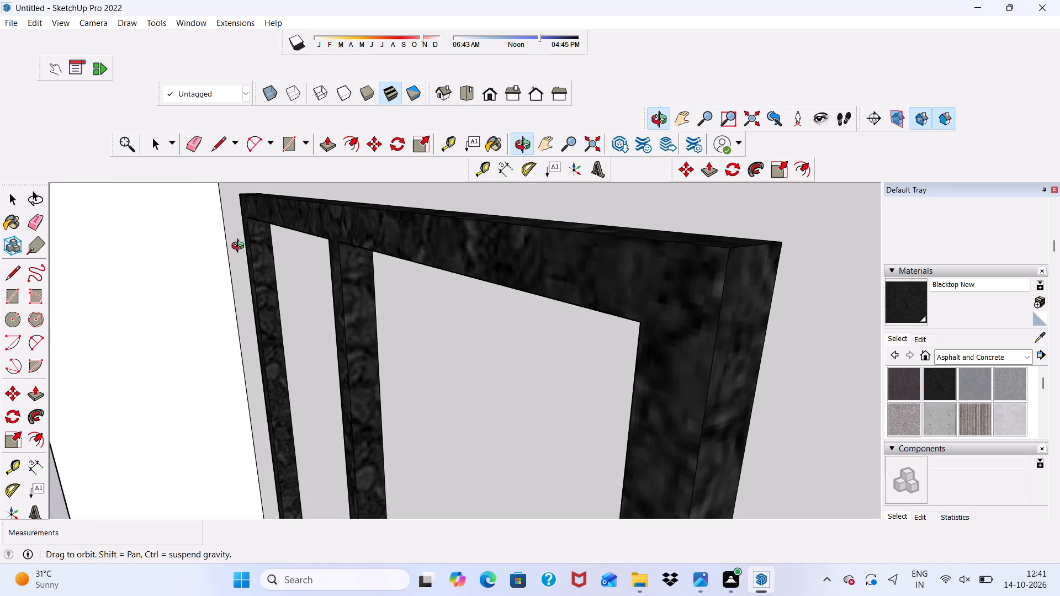
middle_drag(240, 247, 686, 216)
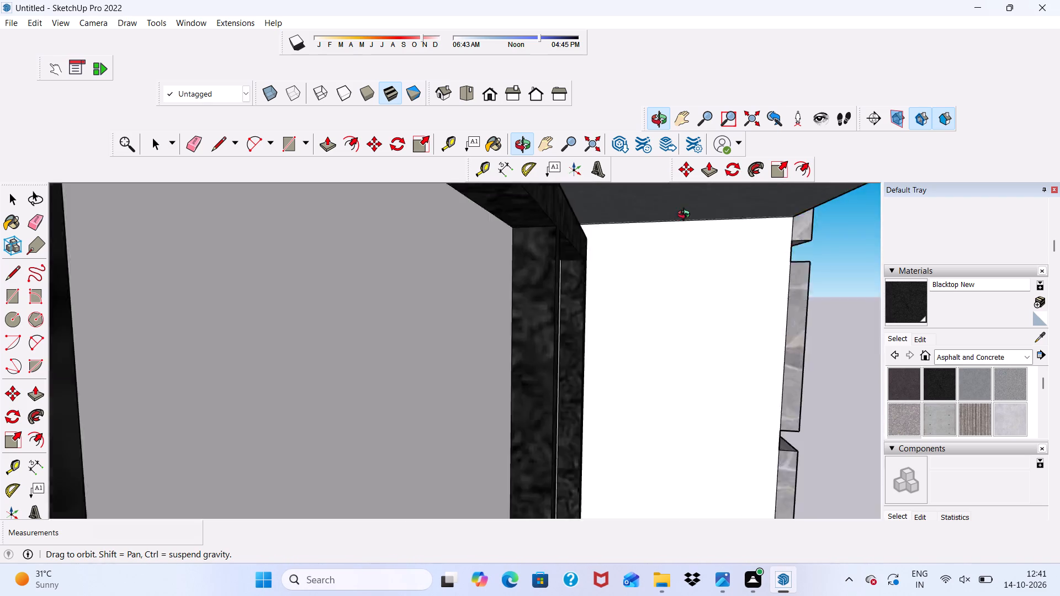
middle_drag(686, 216, 511, 255)
scroll(369, 268, down, 20)
scroll(369, 268, down, 7)
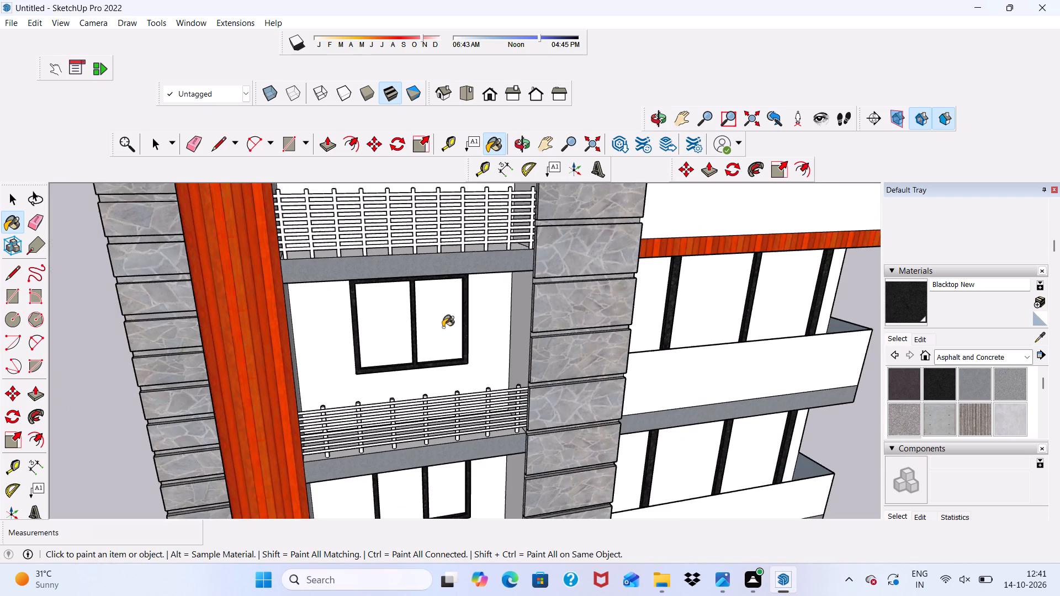
scroll(410, 200, up, 7)
scroll(410, 200, down, 7)
scroll(400, 322, down, 6)
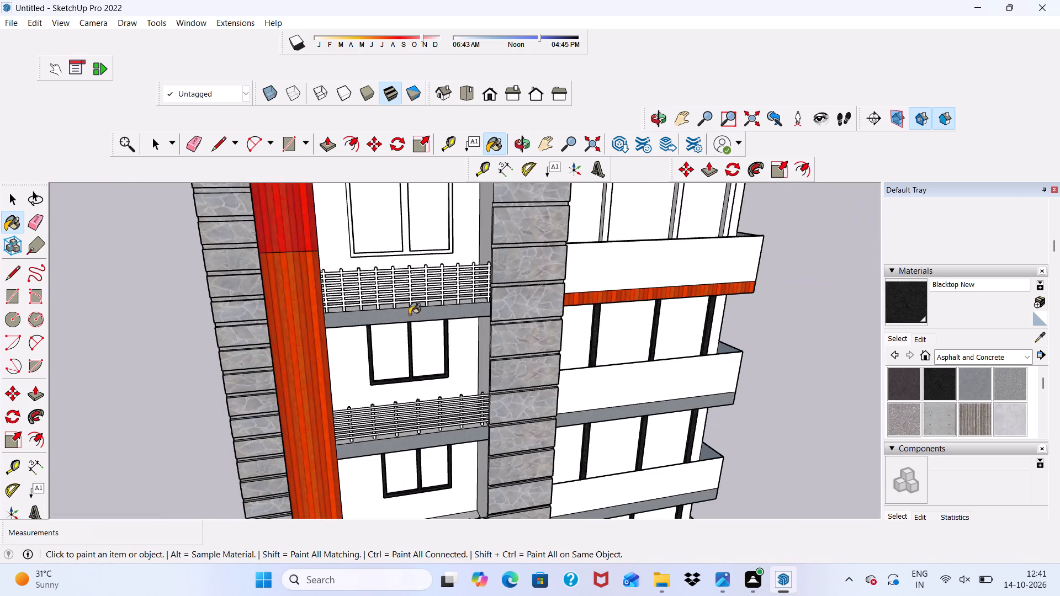
scroll(426, 264, up, 18)
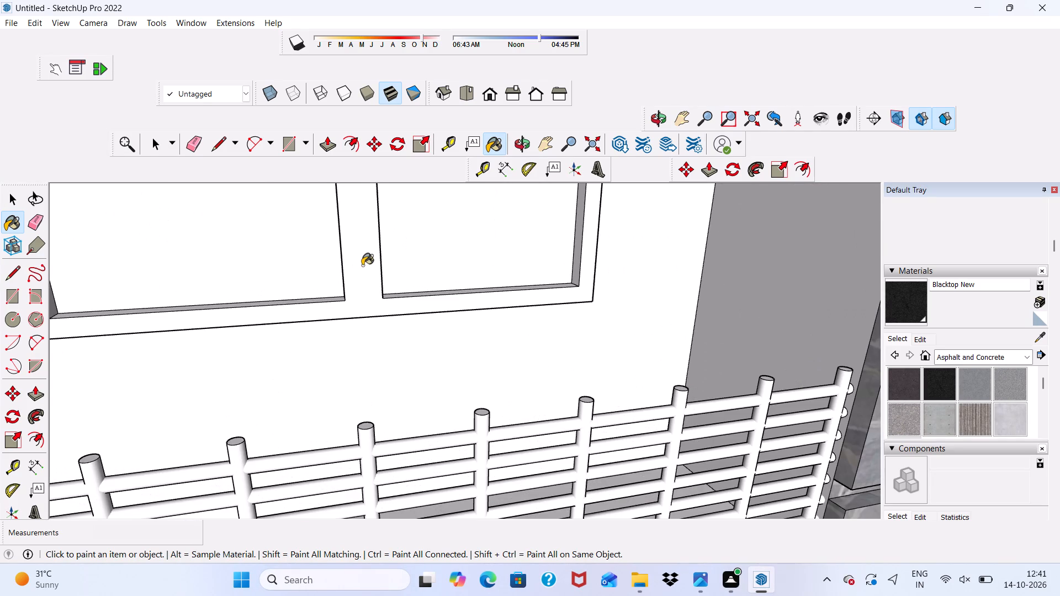
click(362, 265)
scroll(383, 297, up, 11)
click(402, 292)
scroll(192, 312, up, 1)
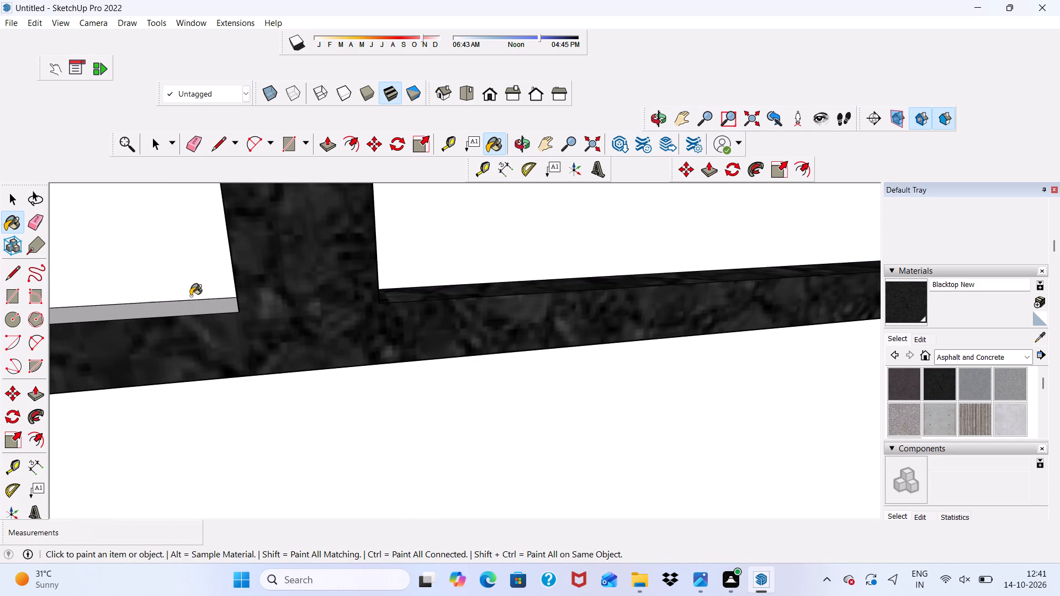
click(179, 306)
Paint the top-floor window's inner jamb nearest the stone column and the mullion side facing away from that column with Blacktop New.
scroll(189, 308, down, 5)
scroll(353, 300, down, 5)
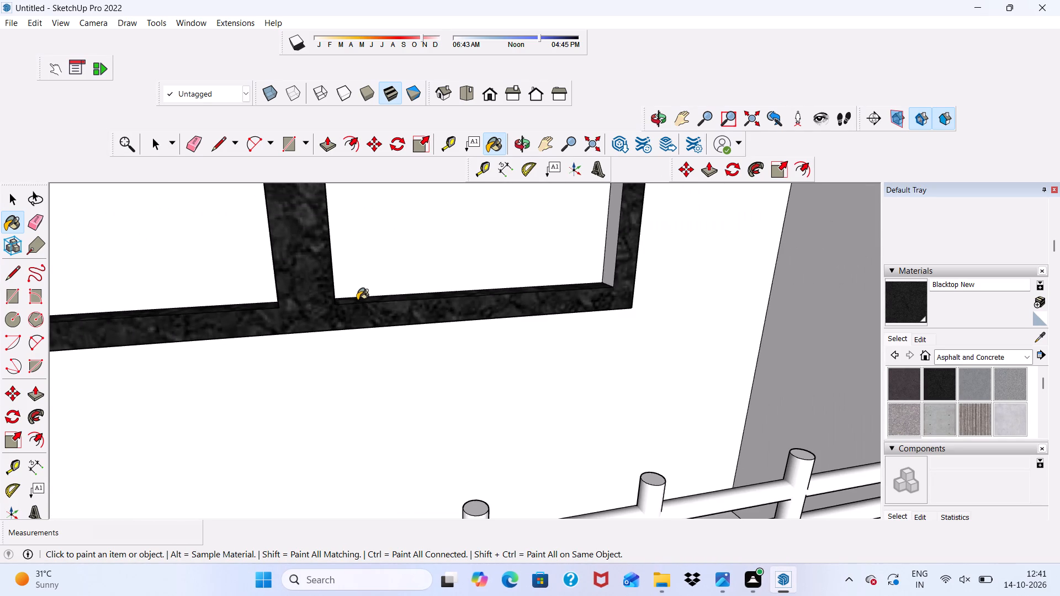
middle_drag(363, 301, 475, 281)
scroll(475, 281, up, 5)
click(494, 253)
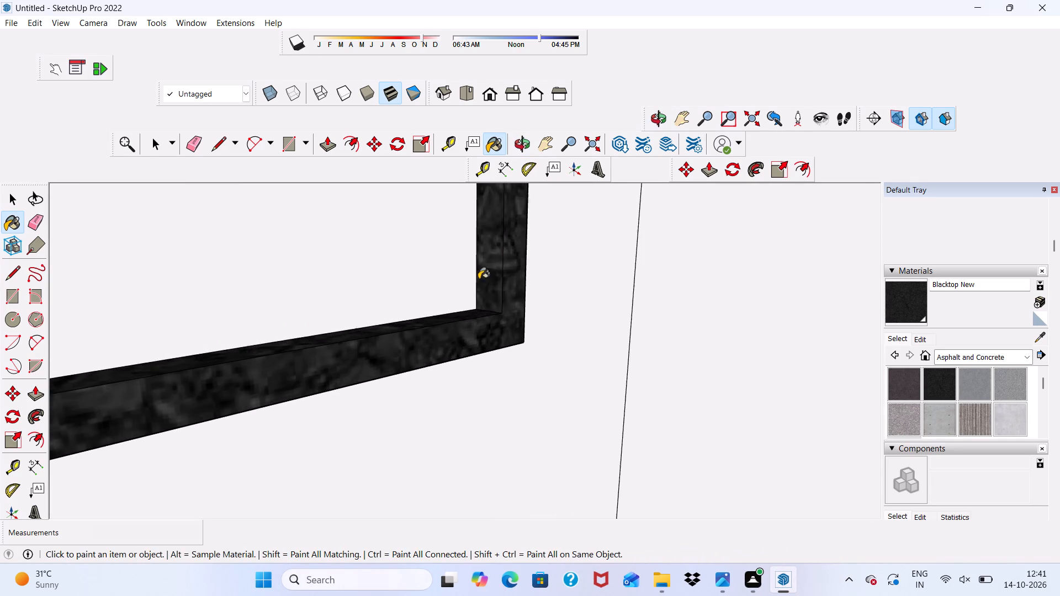
scroll(475, 301, down, 7)
scroll(247, 275, up, 2)
click(220, 269)
Paint the mullion's column-facing side and the inner jamb farthest from the stone column with Blacktop New.
scroll(280, 296, down, 1)
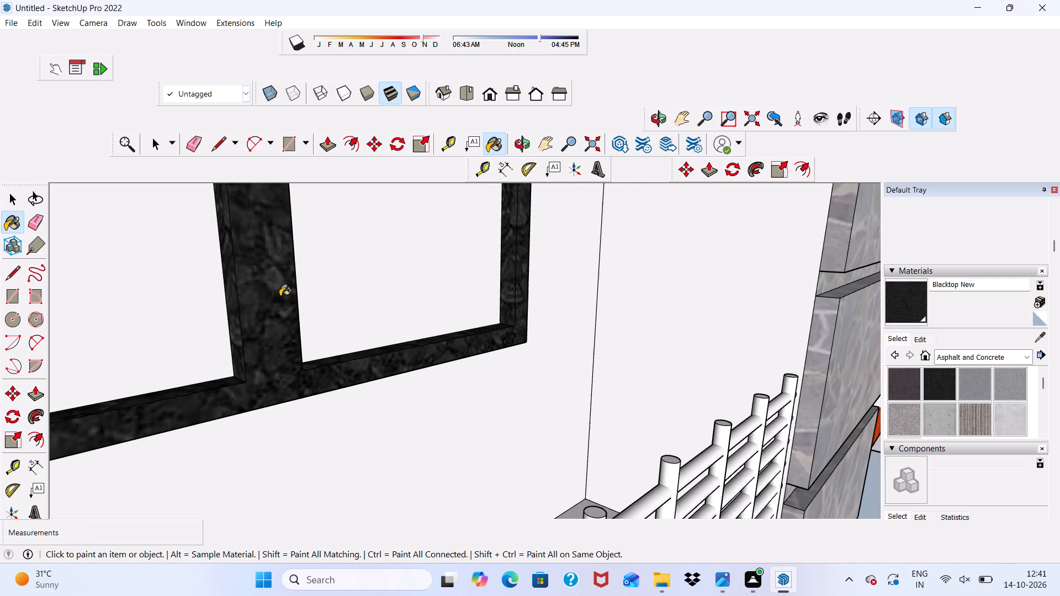
middle_drag(280, 296, 0, 368)
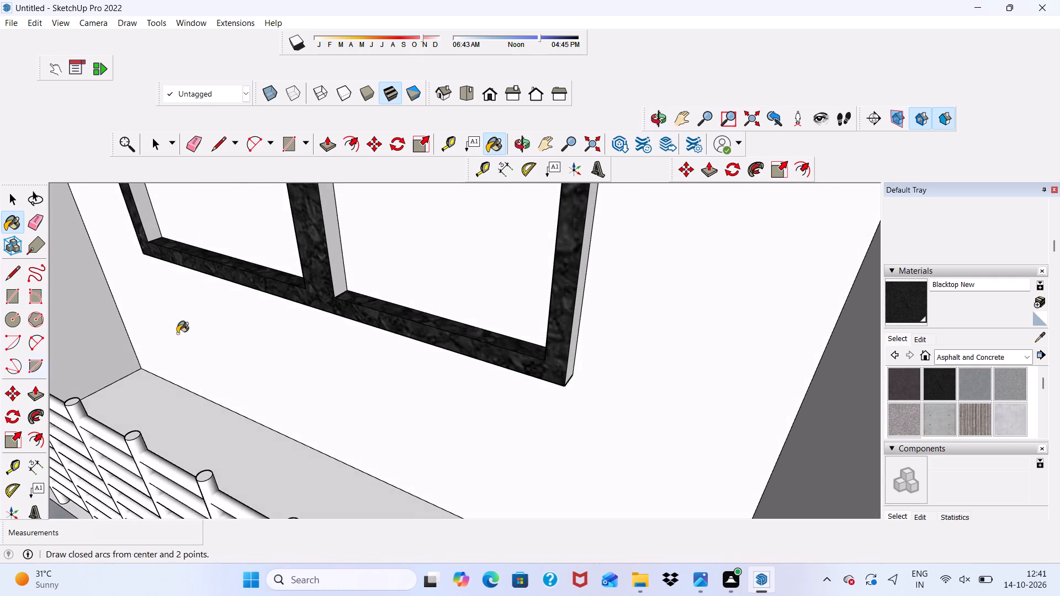
scroll(269, 294, up, 6)
click(375, 250)
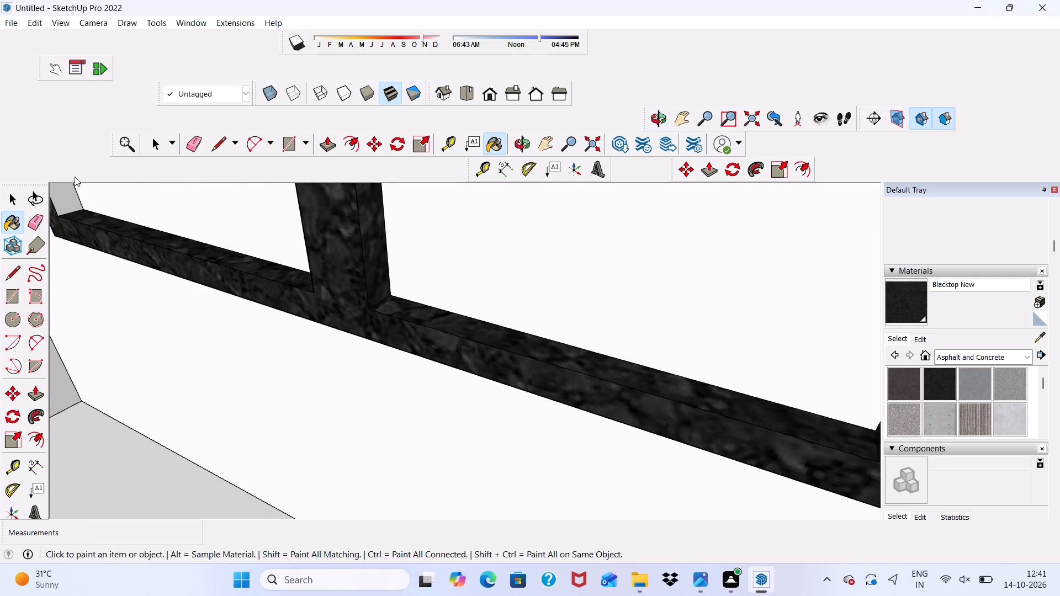
click(60, 193)
Paint the top-floor frame's outer side nearest the stone column with Blacktop New.
scroll(85, 232, down, 10)
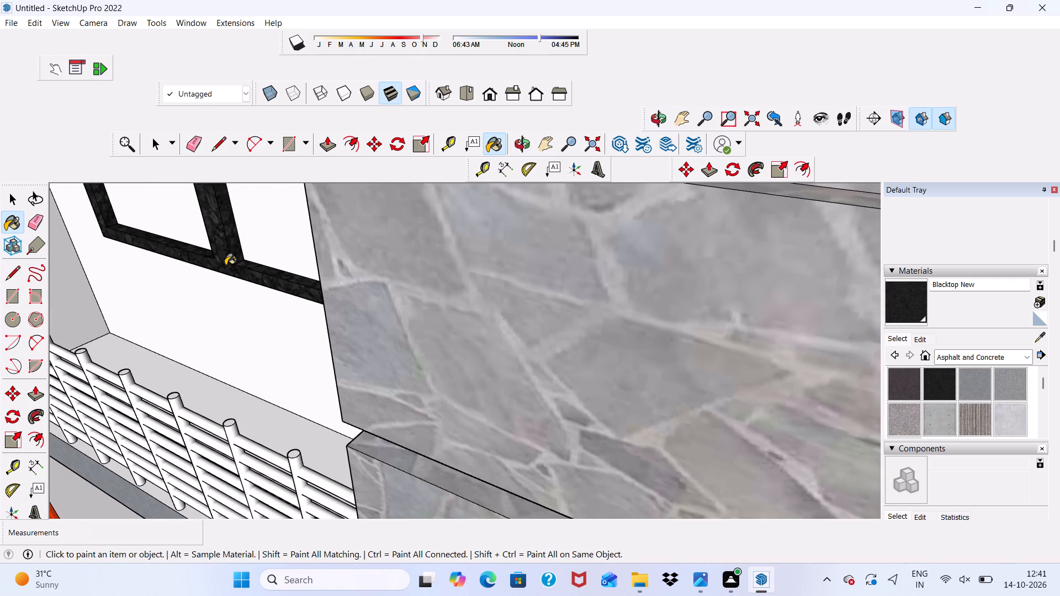
middle_drag(225, 265, 288, 225)
scroll(335, 252, up, 5)
scroll(398, 308, up, 3)
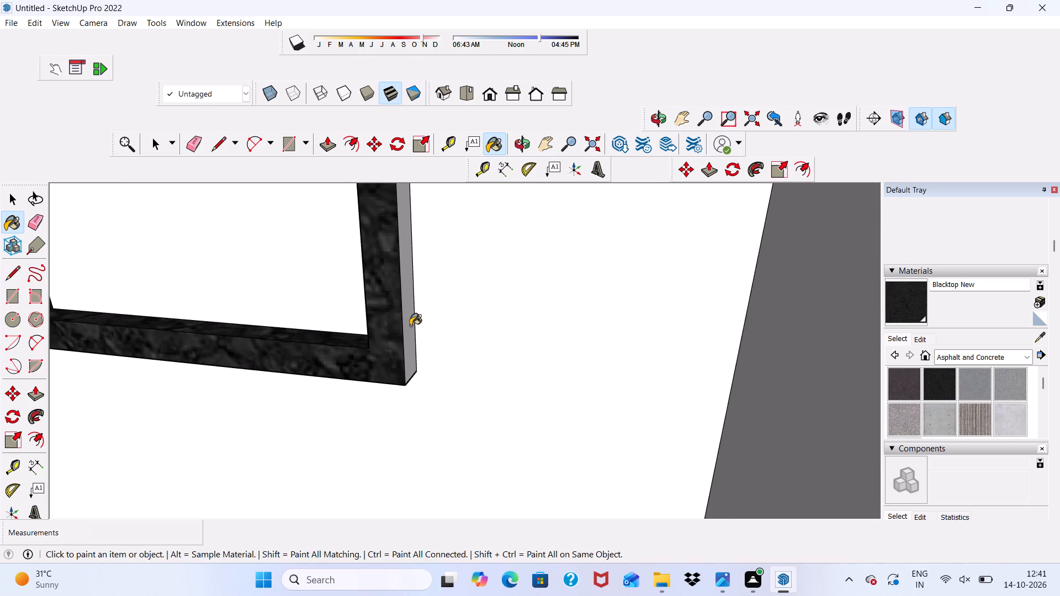
click(410, 326)
Paint the top-floor frame's outer side farthest from the stone column with Blacktop New.
scroll(379, 278, down, 6)
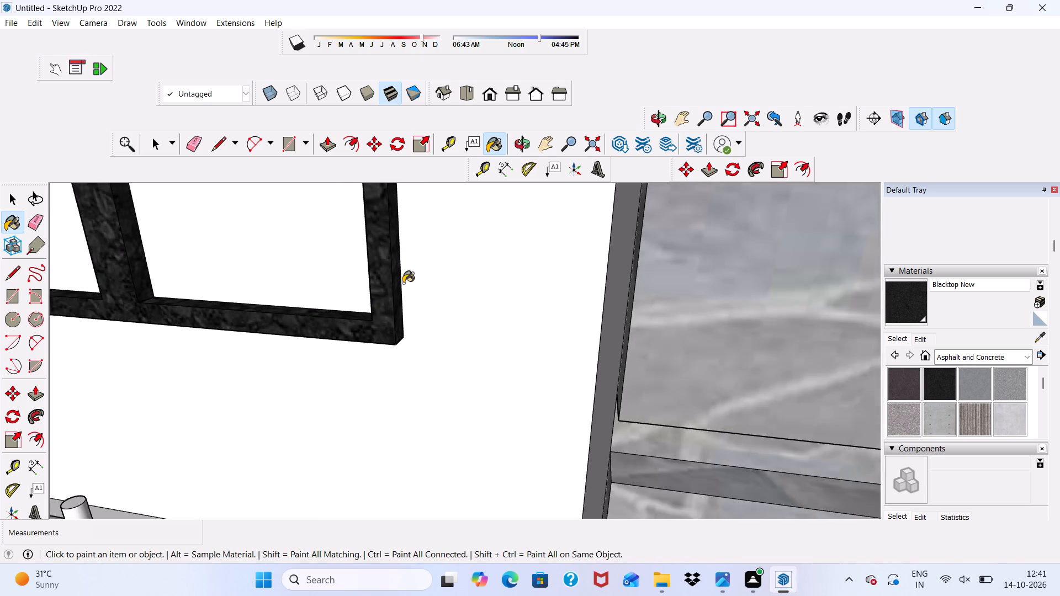
scroll(369, 270, down, 5)
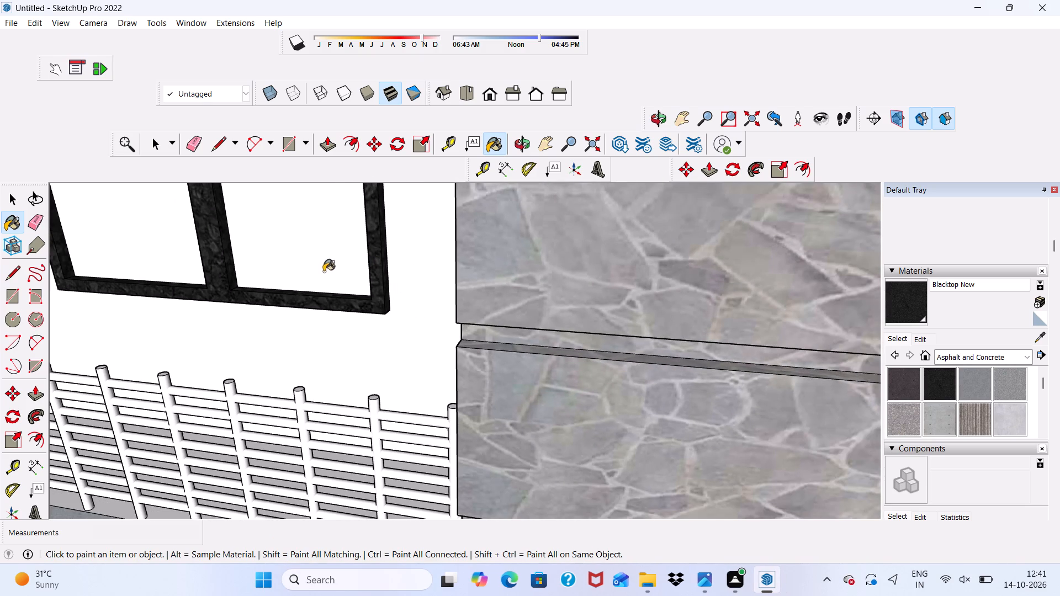
scroll(312, 253, up, 5)
scroll(315, 262, down, 6)
scroll(386, 294, down, 4)
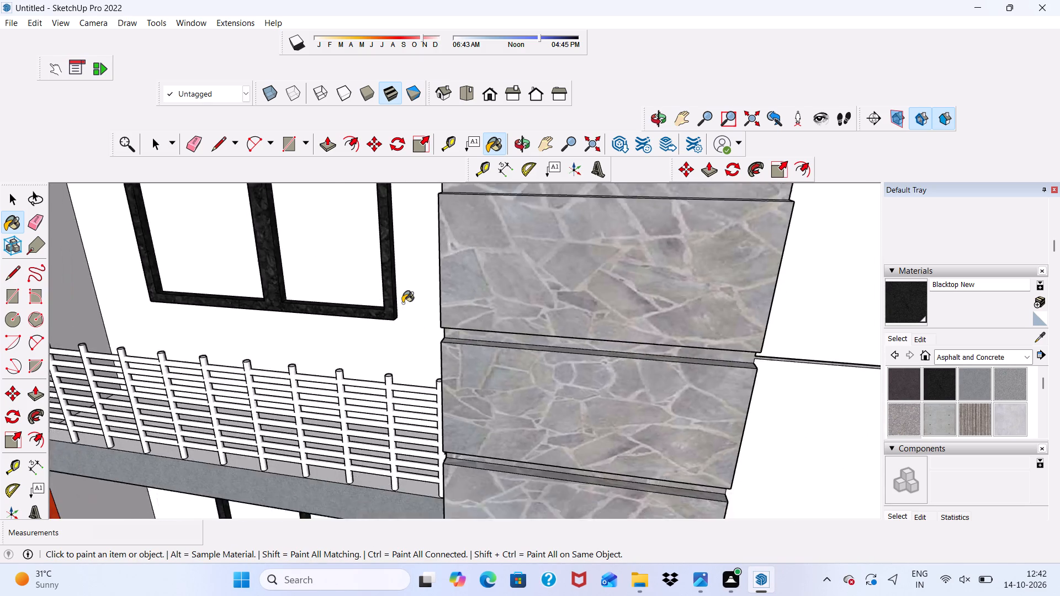
scroll(402, 303, down, 1)
scroll(226, 268, up, 4)
scroll(121, 267, down, 1)
middle_drag(122, 268, 541, 210)
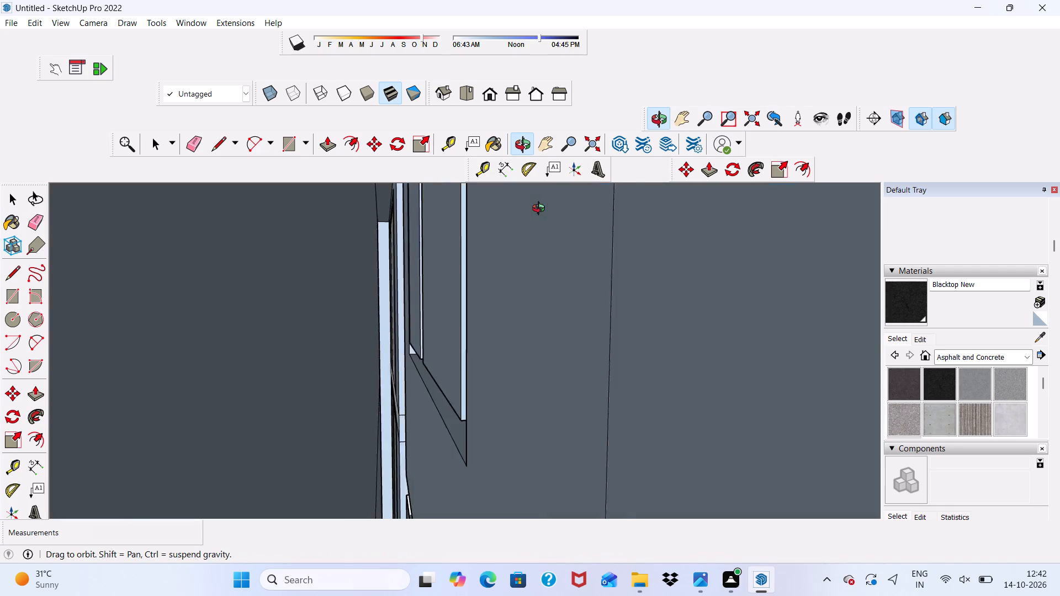
middle_drag(541, 210, 451, 242)
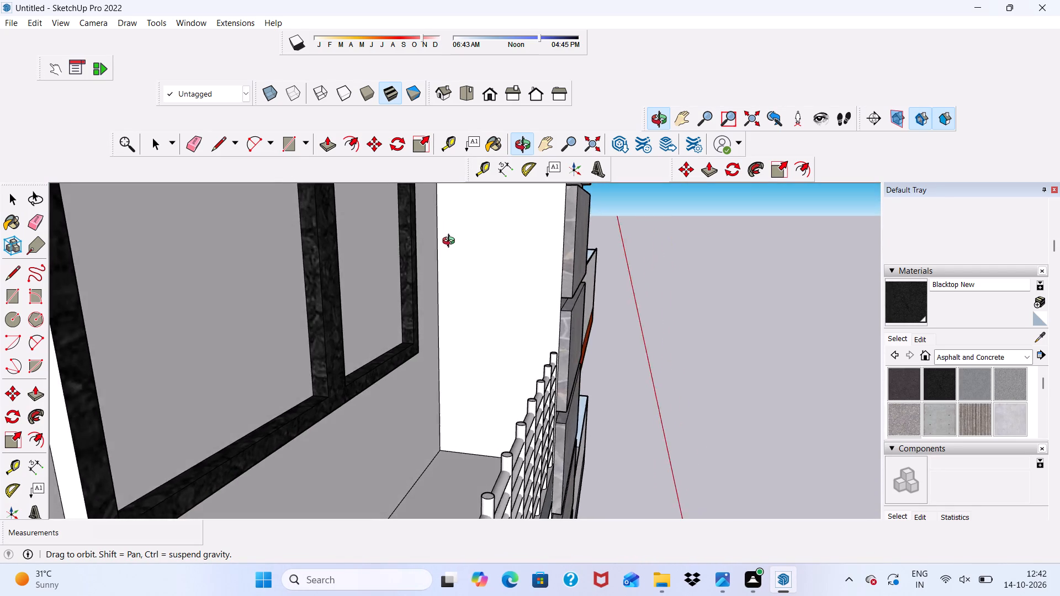
middle_drag(451, 242, 465, 237)
scroll(346, 275, down, 2)
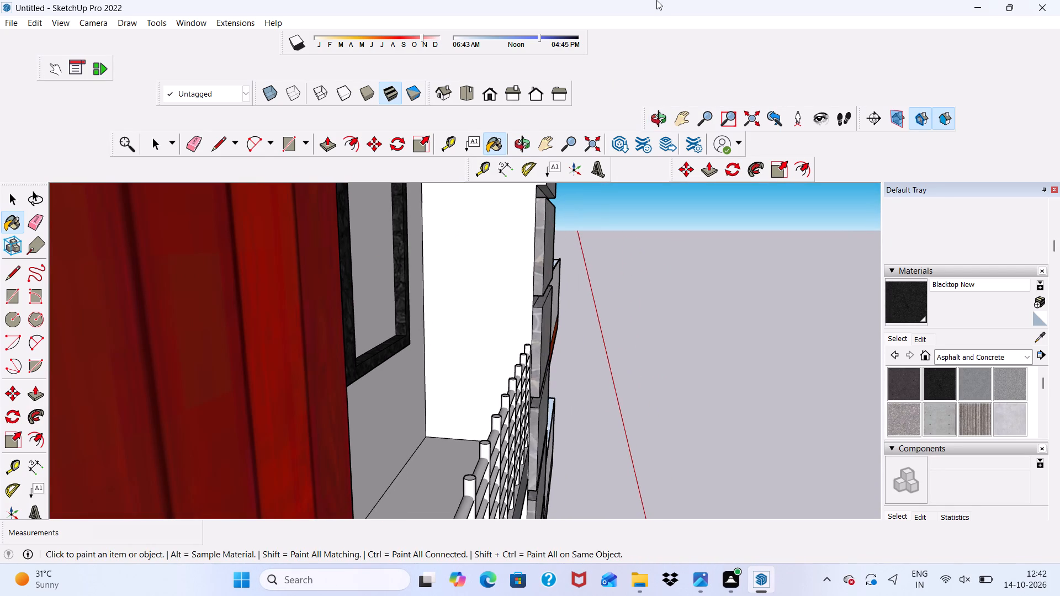
scroll(712, 8, up, 2)
middle_drag(452, 196, 370, 199)
scroll(442, 200, down, 1)
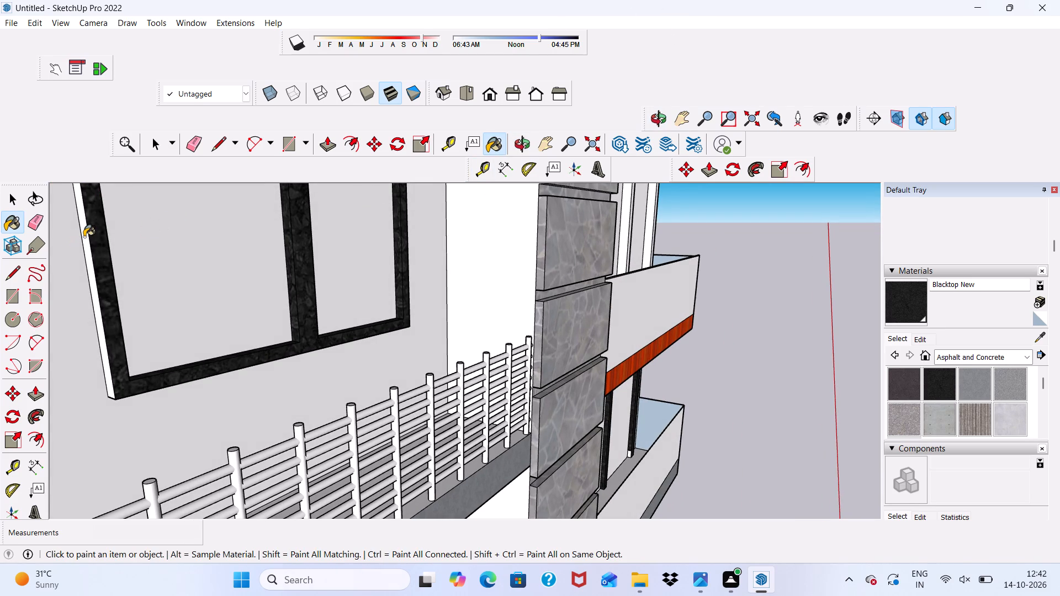
click(84, 237)
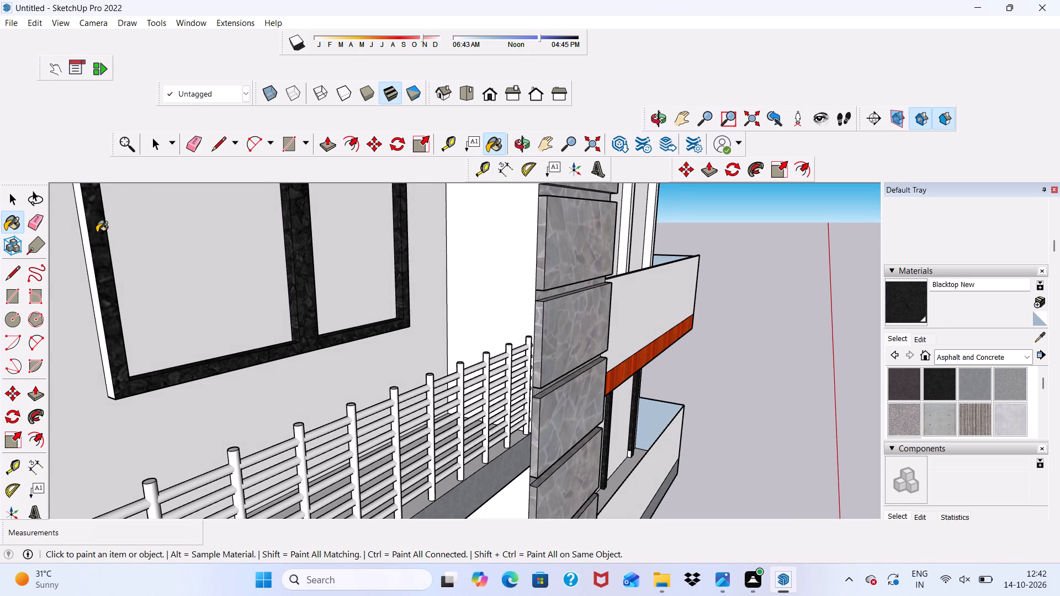
Paint the downward-facing inner head faces above both panes of the top-floor window with Blacktop New.
scroll(97, 232, down, 5)
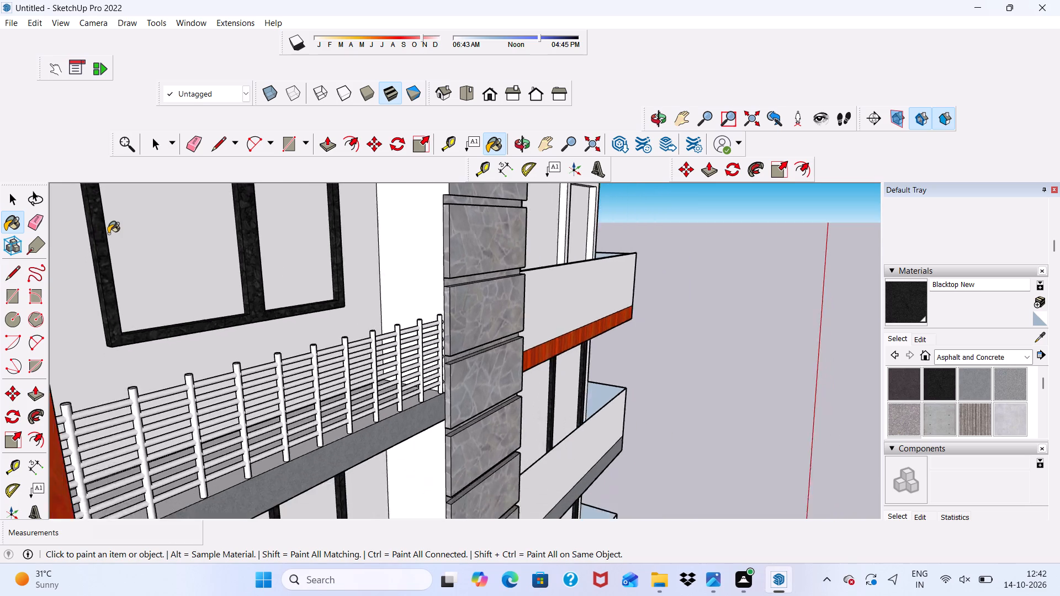
scroll(108, 233, down, 7)
scroll(146, 275, down, 4)
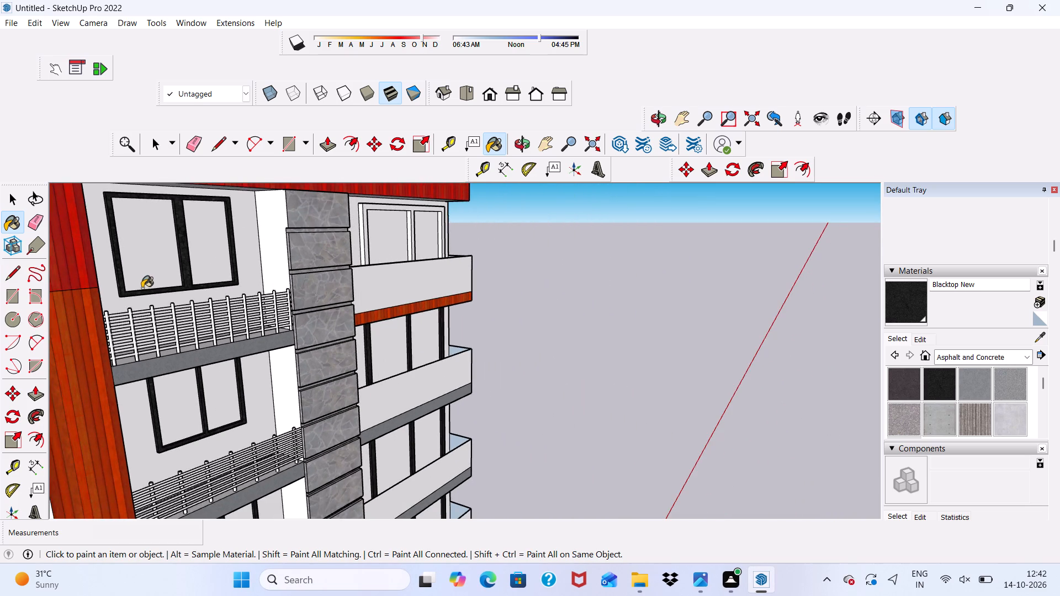
scroll(141, 288, down, 5)
scroll(168, 243, up, 6)
middle_drag(182, 238, 185, 237)
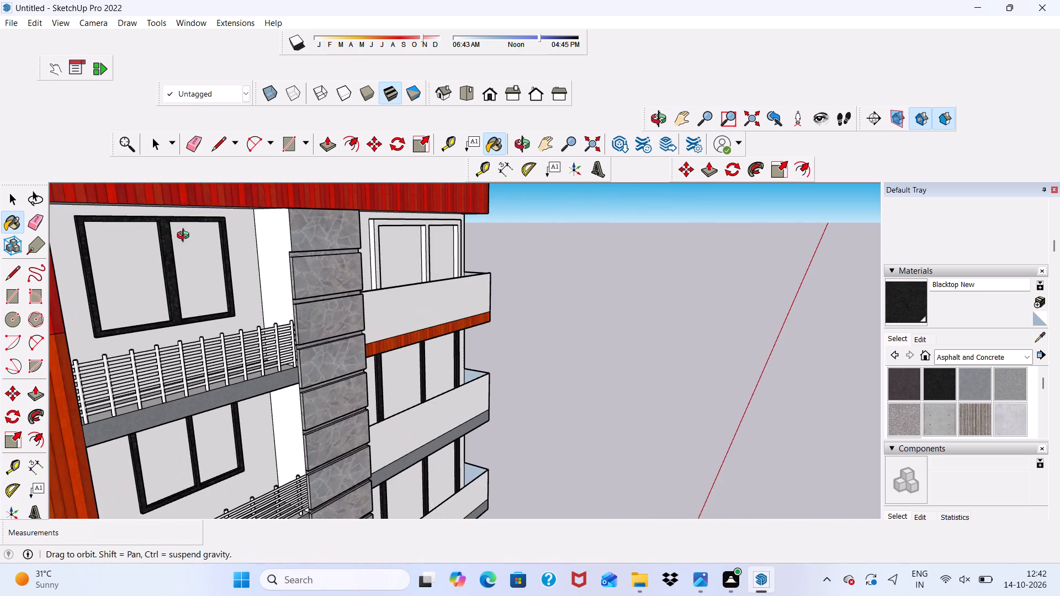
middle_drag(185, 237, 165, 108)
scroll(166, 177, up, 14)
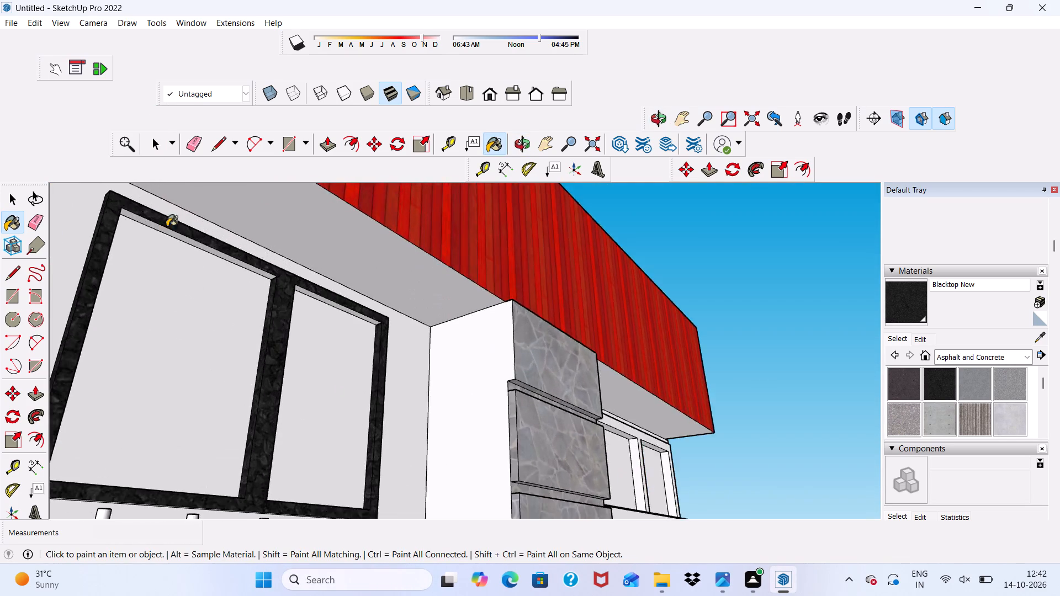
scroll(167, 227, up, 5)
click(168, 233)
scroll(374, 320, up, 5)
click(384, 319)
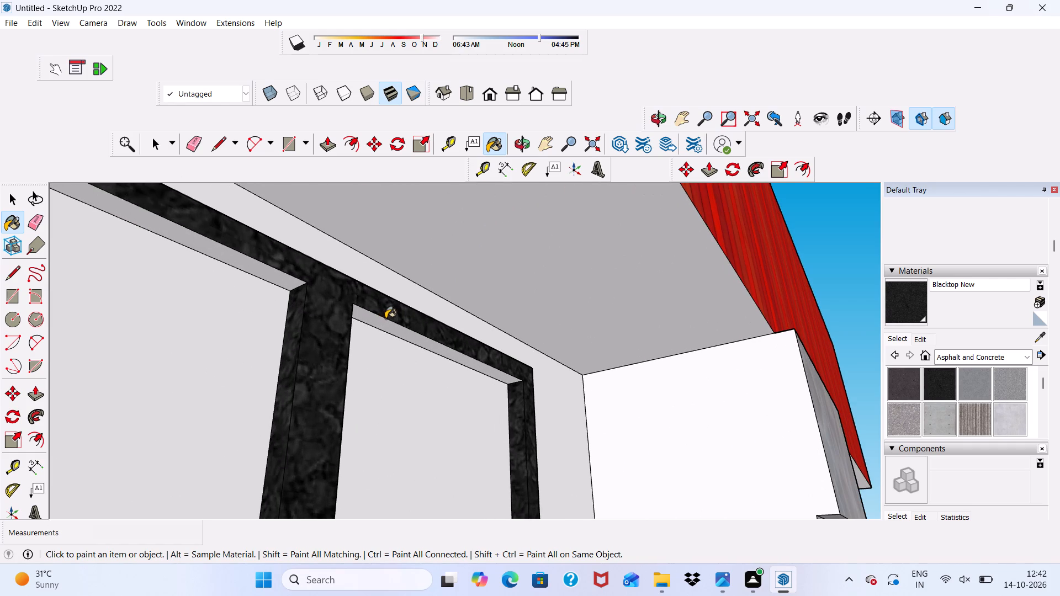
click(382, 324)
click(284, 281)
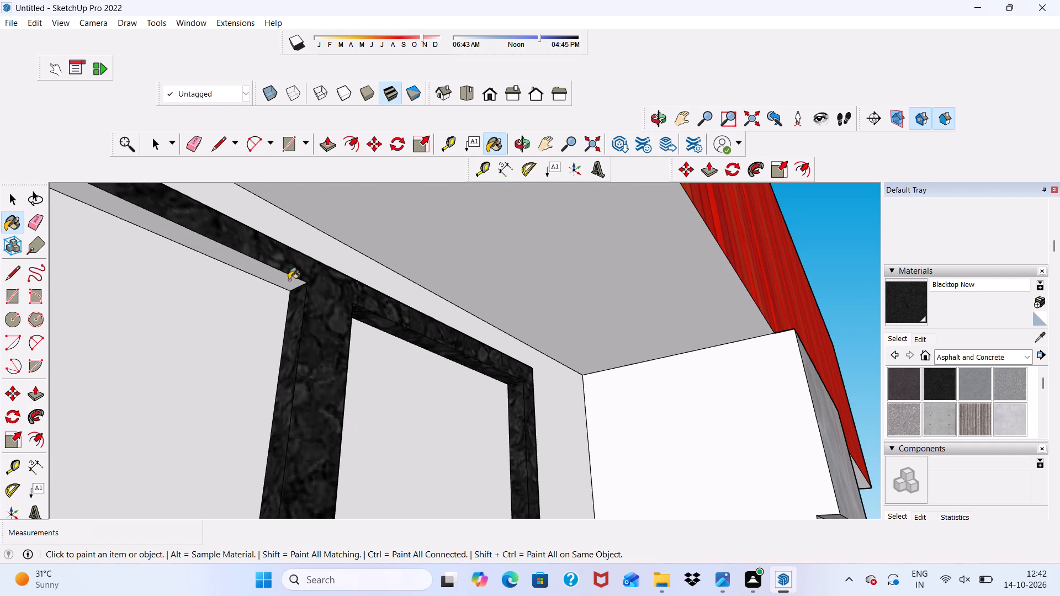
Paint the upward-facing top of the top-floor railing-balcony window frame with Blacktop New.
scroll(322, 279, down, 1)
middle_drag(322, 280, 284, 380)
scroll(281, 340, up, 9)
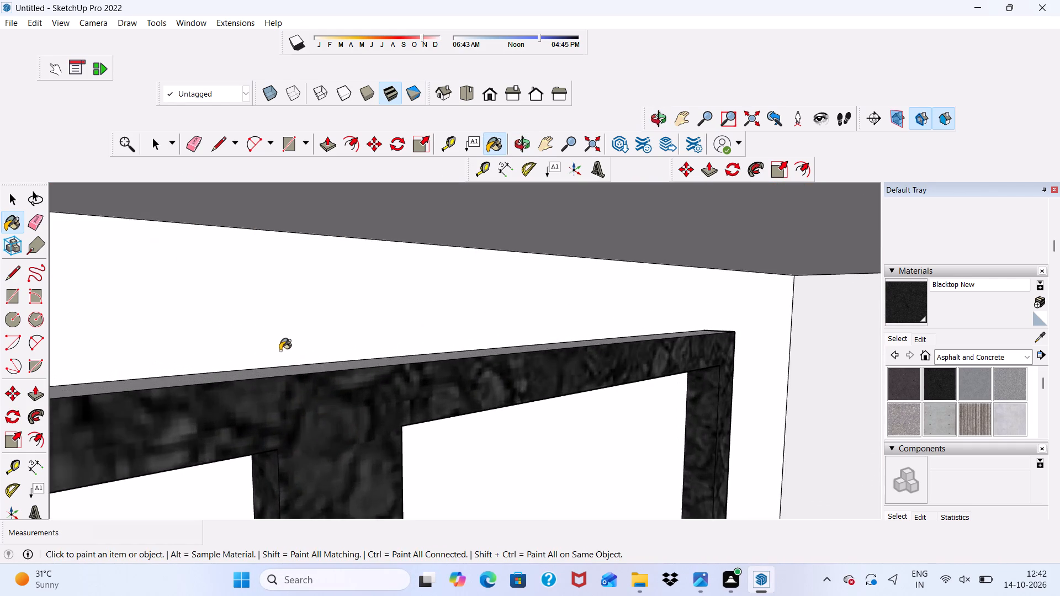
scroll(280, 350, up, 2)
click(275, 374)
scroll(284, 371, down, 6)
middle_drag(469, 361, 119, 344)
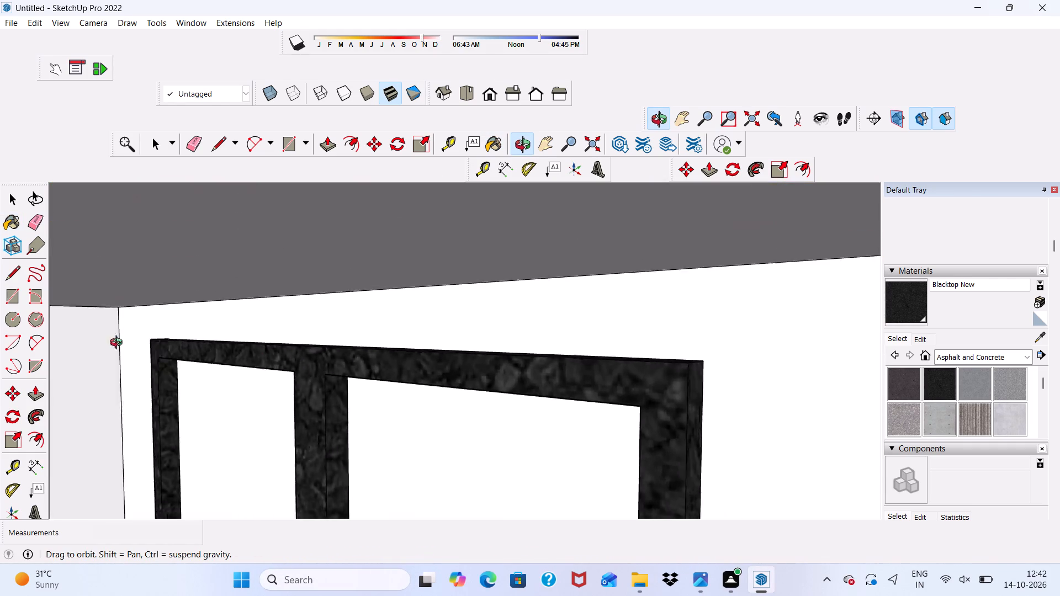
middle_drag(119, 344, 143, 302)
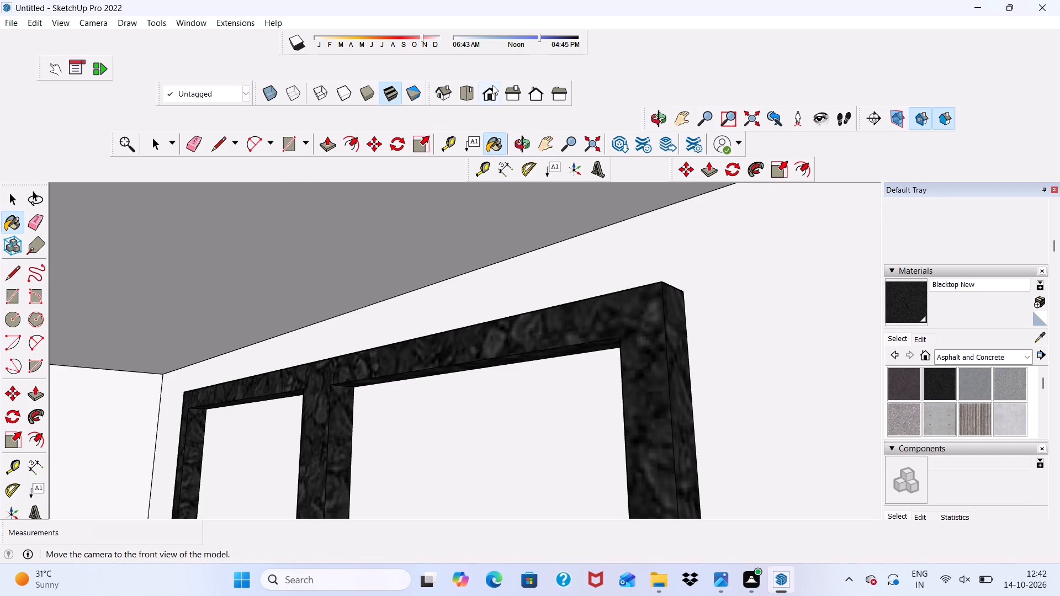
Paint the top-floor white-parapet window frame's front, column-side outer side, and first pane's inner head and near jamb with Blacktop New.
click(492, 85)
scroll(362, 139, down, 6)
scroll(303, 231, down, 19)
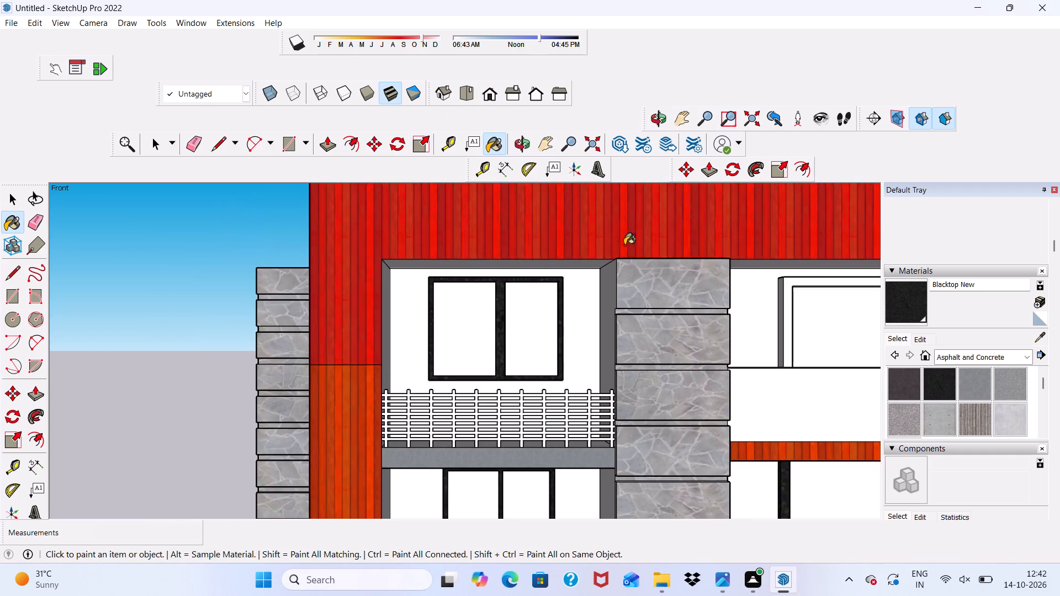
scroll(563, 233, down, 7)
scroll(791, 191, down, 6)
scroll(680, 236, down, 2)
scroll(716, 254, up, 14)
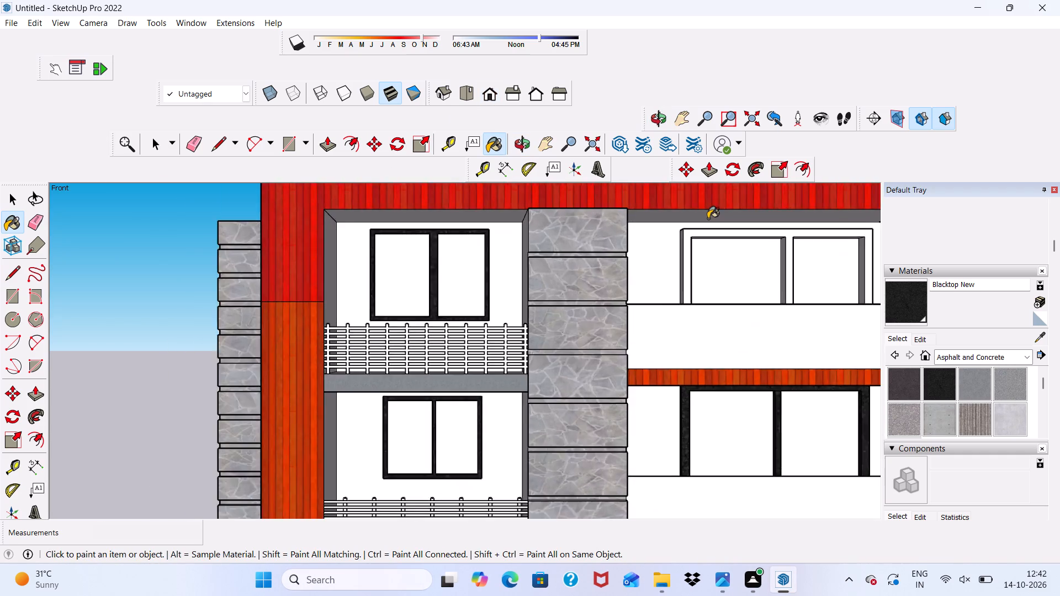
scroll(708, 219, up, 11)
click(670, 240)
scroll(668, 259, up, 6)
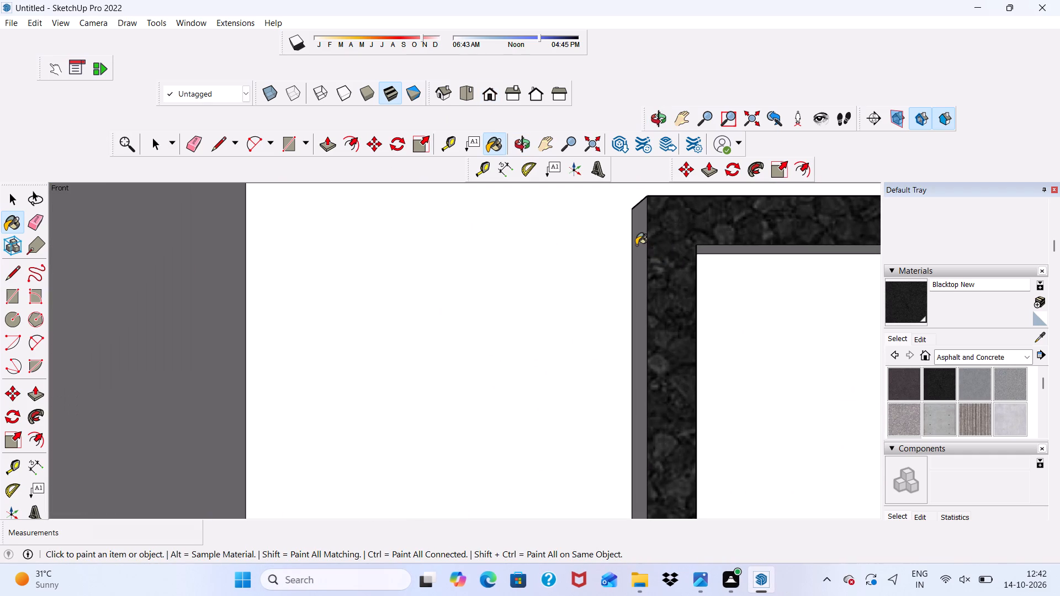
click(636, 245)
scroll(732, 259, up, 4)
click(738, 247)
middle_drag(749, 269, 613, 279)
click(651, 260)
scroll(580, 271, down, 2)
Paint both mullion sides plus the second pane's inner head and far jamb of that window with Blacktop New.
middle_drag(573, 273, 760, 259)
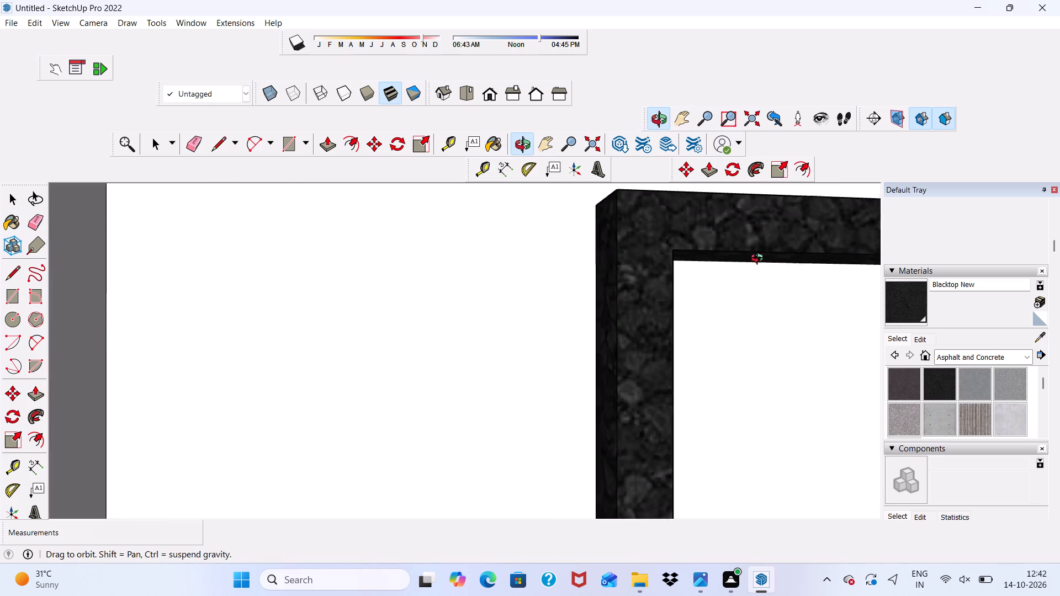
middle_drag(760, 259, 866, 253)
scroll(821, 345, up, 5)
click(768, 336)
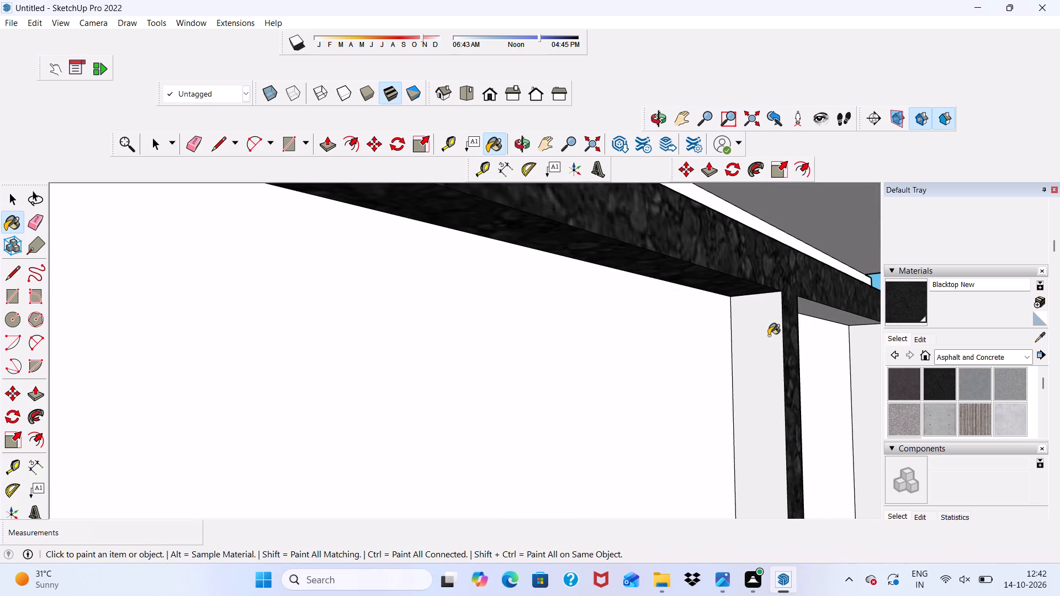
scroll(821, 327, up, 5)
click(830, 305)
click(869, 349)
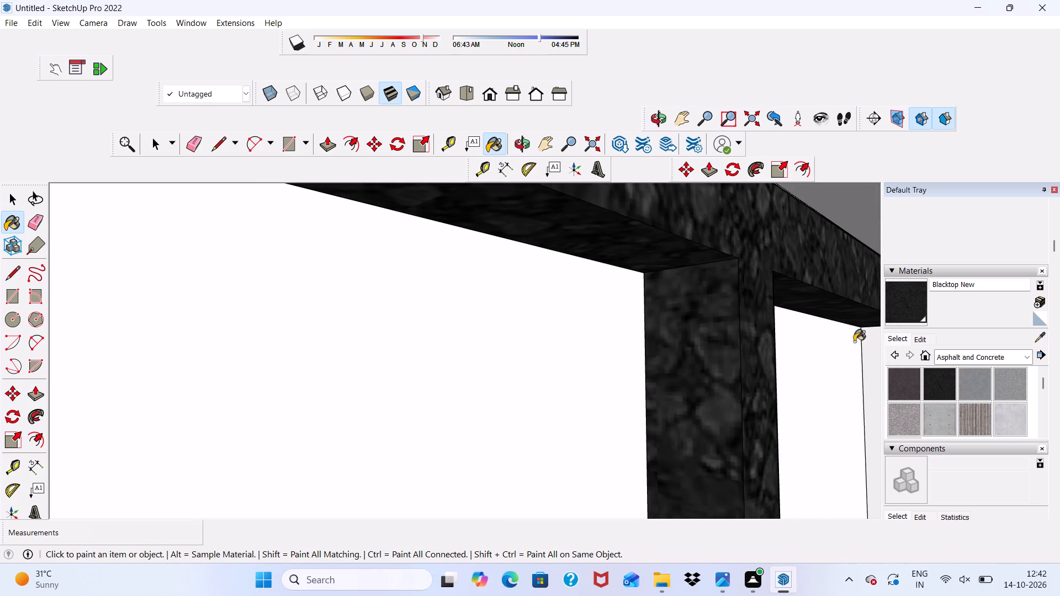
scroll(778, 330, down, 6)
middle_drag(821, 342, 507, 335)
click(288, 301)
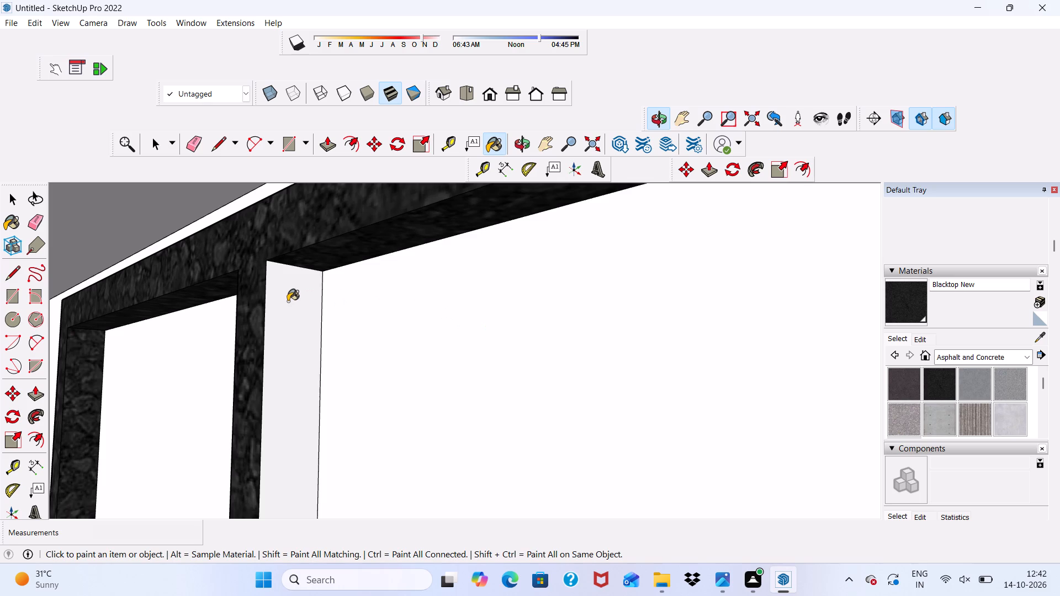
Paint that window frame's outer side farthest from the stone column and its upward-facing top with Blacktop New.
scroll(288, 301, down, 6)
scroll(336, 243, down, 5)
click(501, 291)
scroll(449, 212, down, 3)
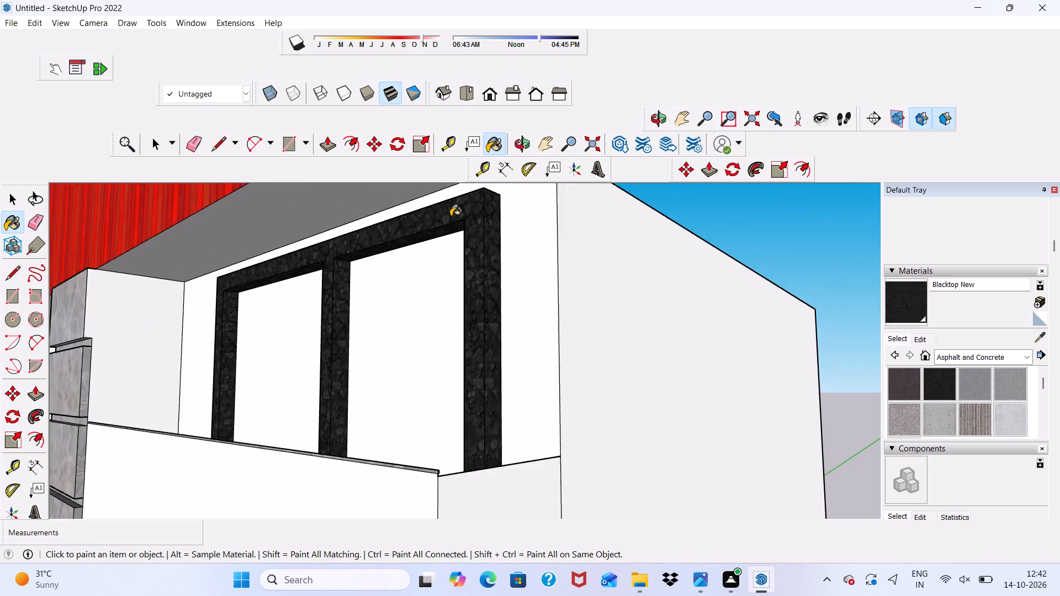
middle_drag(452, 218, 430, 305)
scroll(439, 304, up, 6)
click(449, 288)
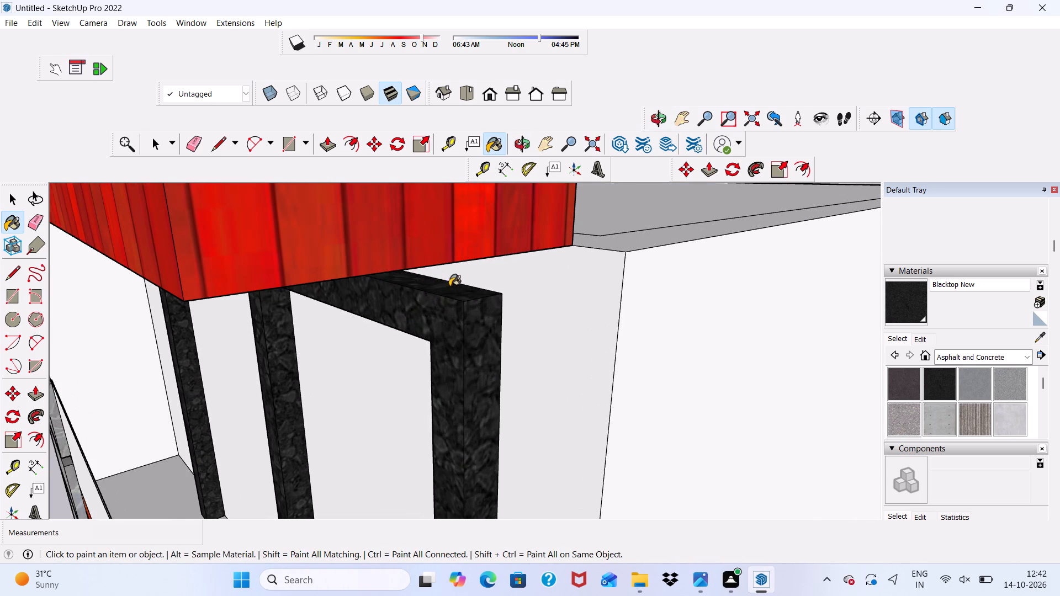
scroll(447, 281, down, 6)
scroll(299, 343, down, 6)
middle_drag(324, 350, 313, 353)
scroll(313, 353, up, 1)
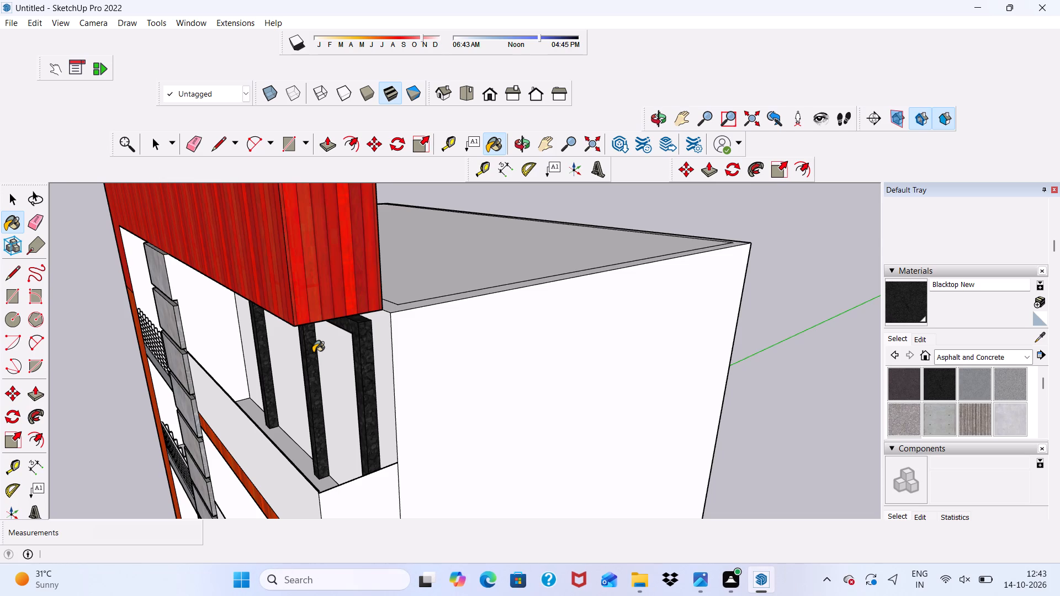
Apply Blacktop New to the two-pane ground-floor frame's front, its mullion front, and the first pane's near jamb and inner head.
key(space)
scroll(293, 303, down, 6)
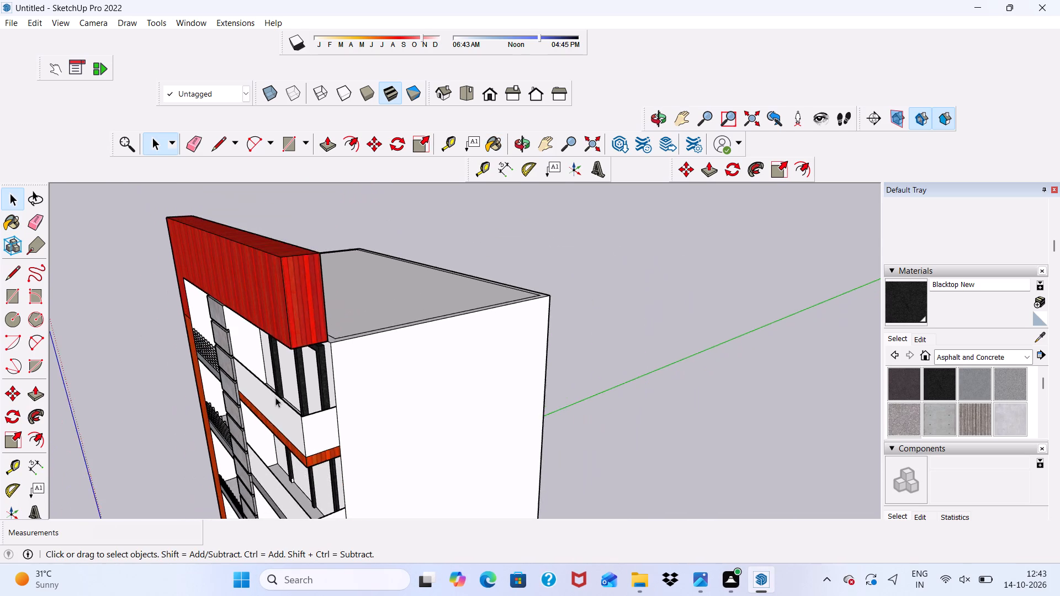
scroll(275, 397, down, 3)
middle_drag(252, 374, 484, 235)
scroll(458, 260, down, 10)
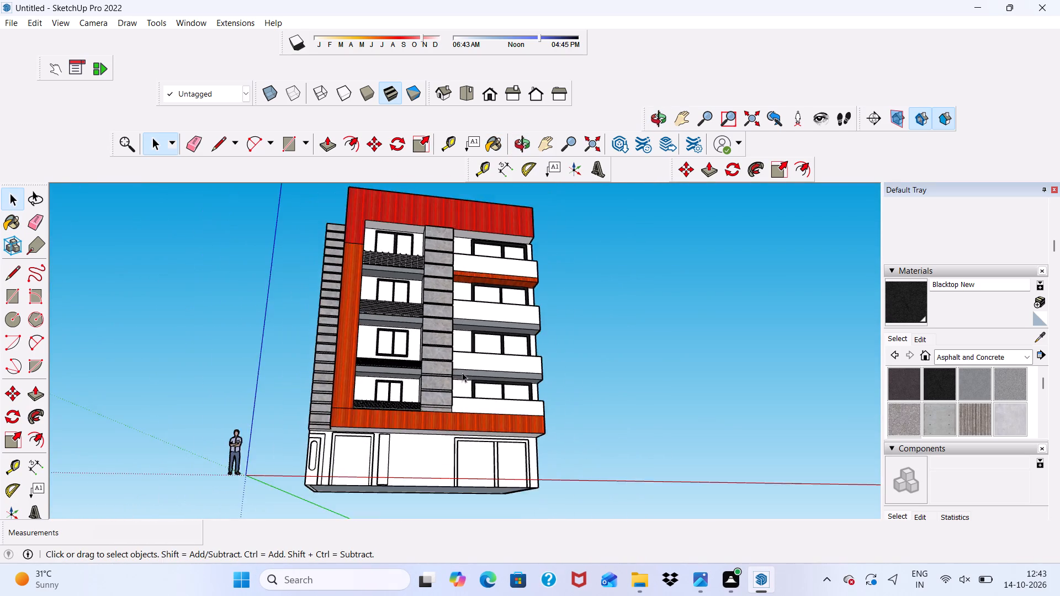
middle_drag(462, 372, 330, 494)
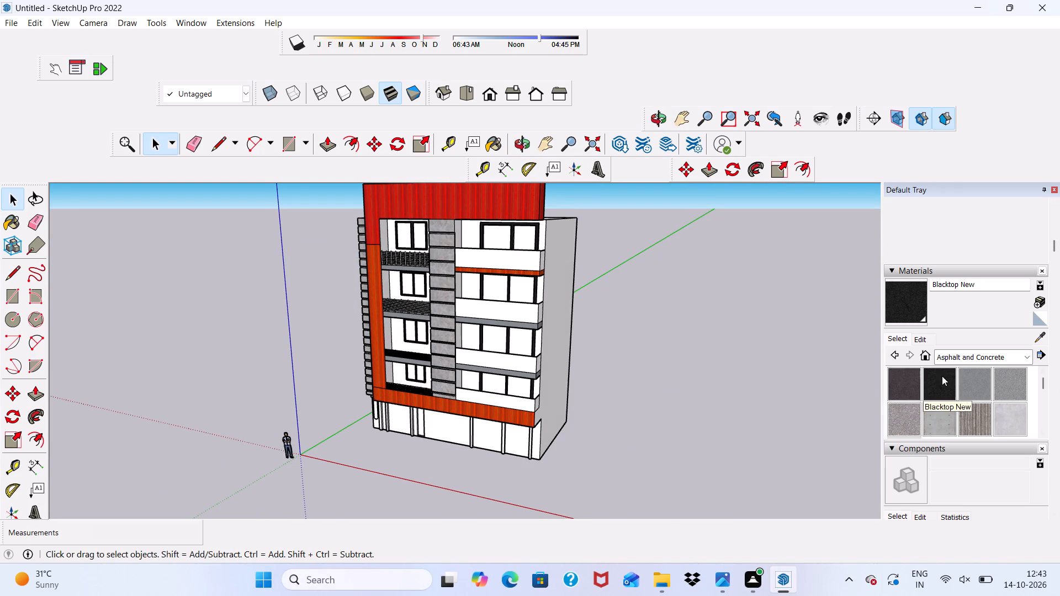
click(942, 376)
scroll(511, 429, up, 20)
scroll(511, 429, up, 5)
middle_click(427, 361)
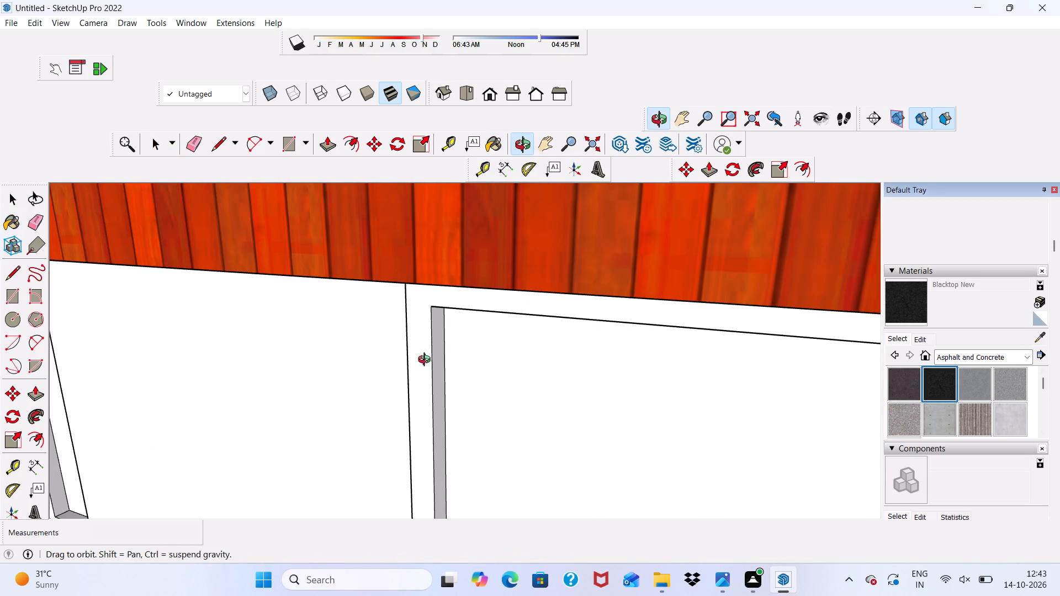
click(427, 361)
click(442, 339)
middle_drag(439, 347, 489, 210)
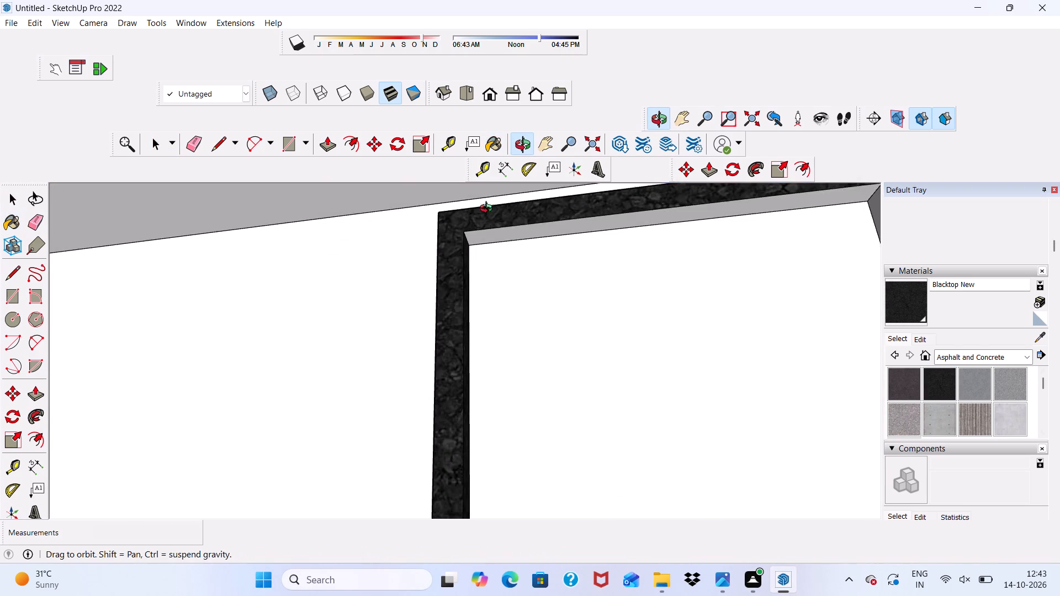
middle_drag(489, 210, 490, 205)
click(502, 229)
scroll(415, 233, down, 6)
scroll(739, 321, up, 5)
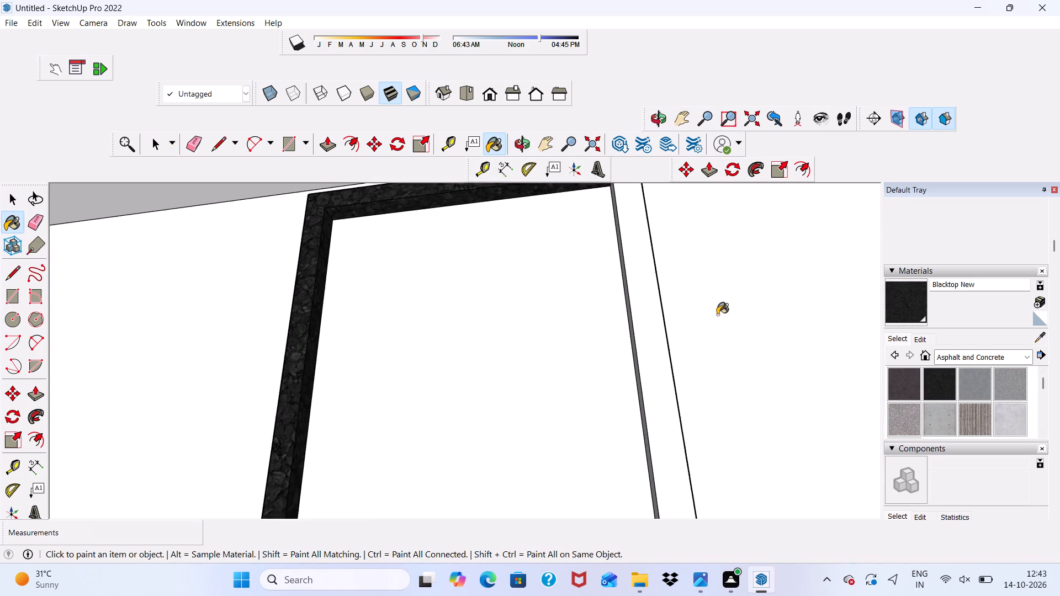
click(640, 297)
Paint the ground-floor mullion's first-pane side and the second pane's inner head and far jamb with Blacktop New.
middle_drag(635, 312, 765, 342)
scroll(635, 312, down, 1)
click(640, 346)
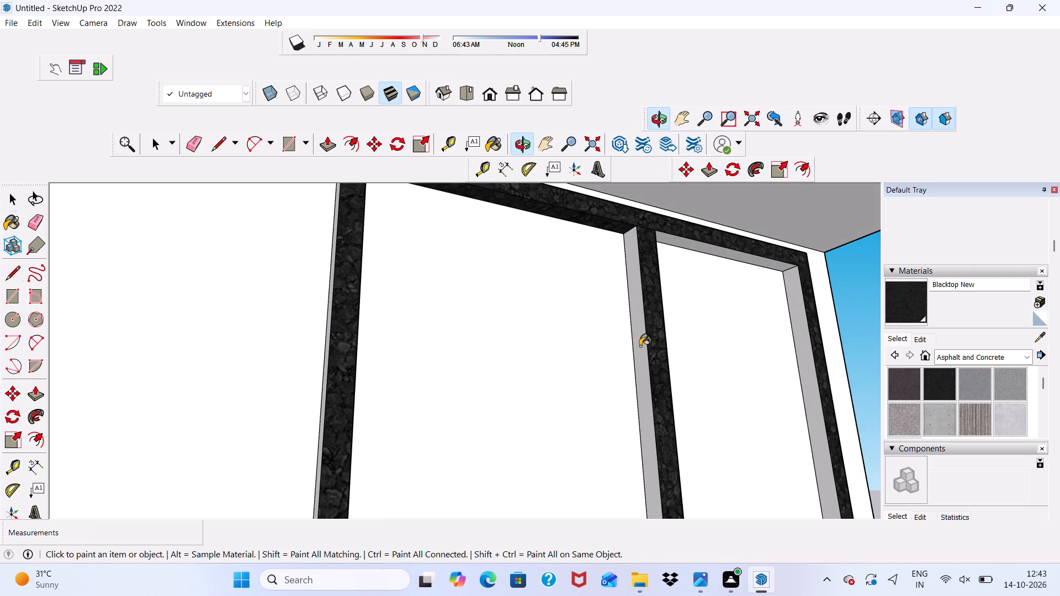
scroll(685, 233, up, 4)
click(687, 248)
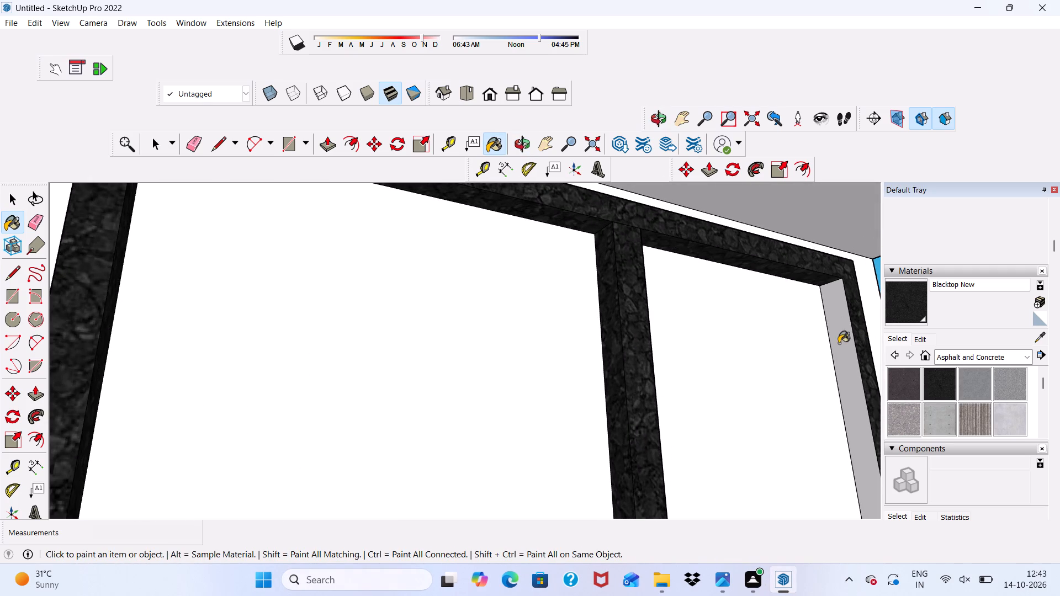
click(846, 342)
Paint both outer sides of the two-pane ground-floor frame with Blacktop New.
scroll(802, 349, down, 4)
scroll(687, 330, down, 5)
middle_drag(676, 353, 765, 390)
click(534, 314)
scroll(714, 377, down, 1)
middle_drag(714, 379, 680, 409)
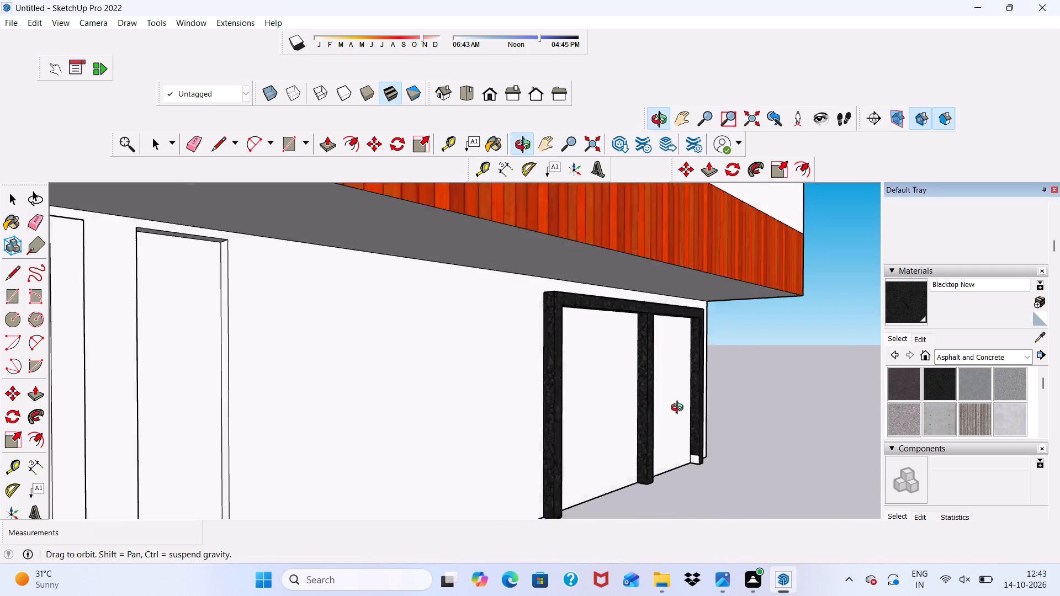
middle_drag(680, 409, 343, 395)
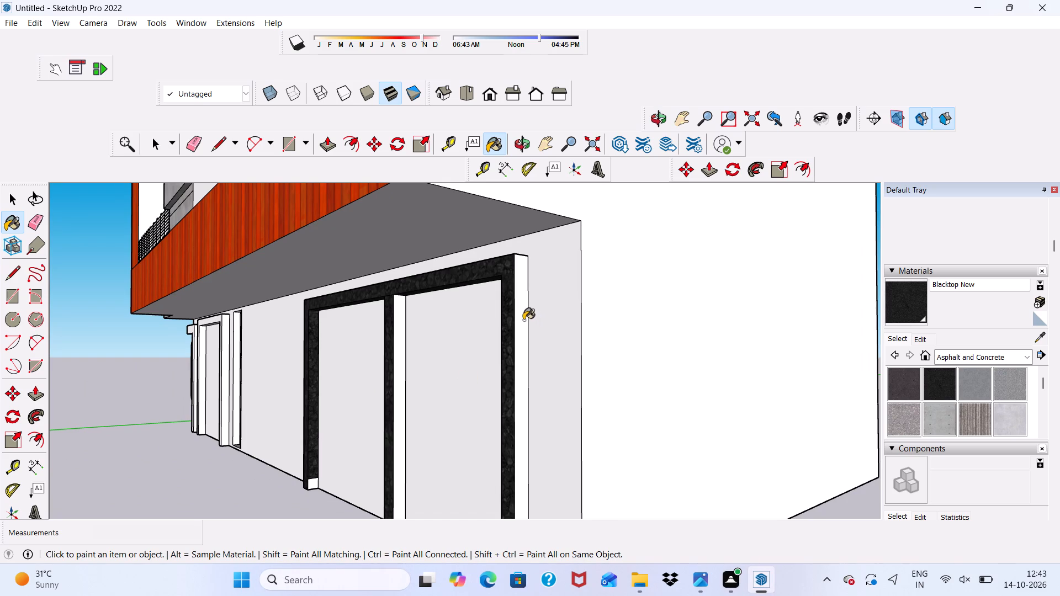
click(518, 316)
Paint the ground-floor mullion's remaining side and the small white patch at the base of the jamb with Blacktop New.
scroll(472, 324, up, 4)
click(378, 337)
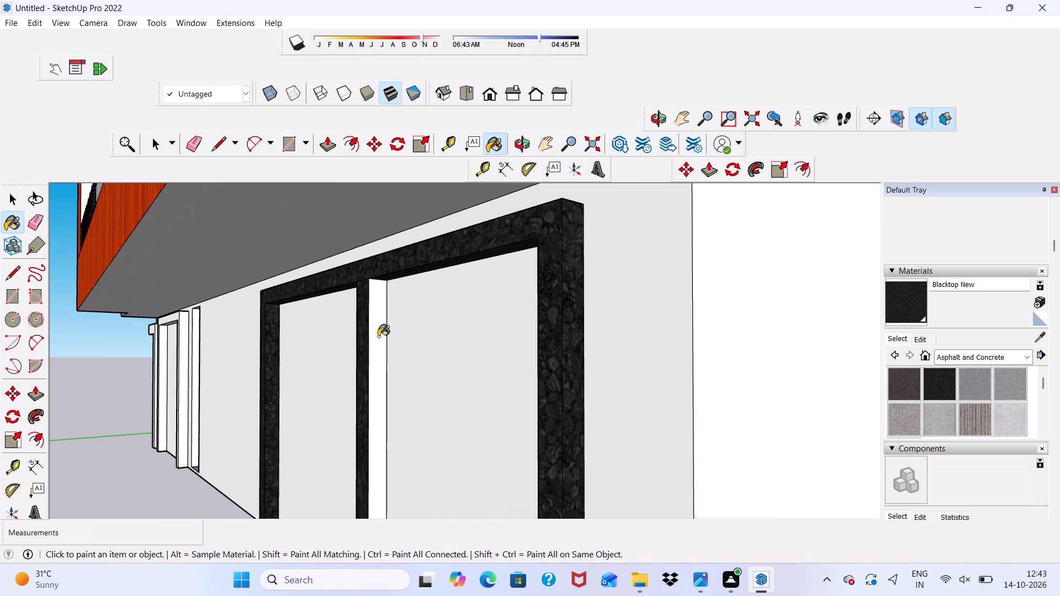
scroll(380, 330, down, 6)
scroll(285, 469, up, 10)
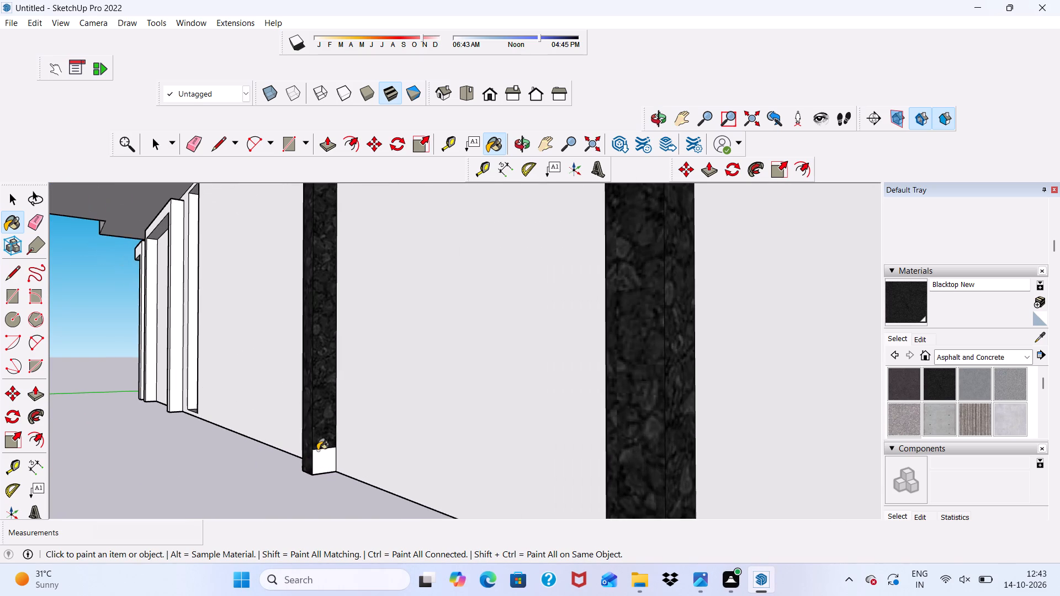
click(324, 455)
scroll(323, 460, down, 6)
scroll(373, 428, down, 5)
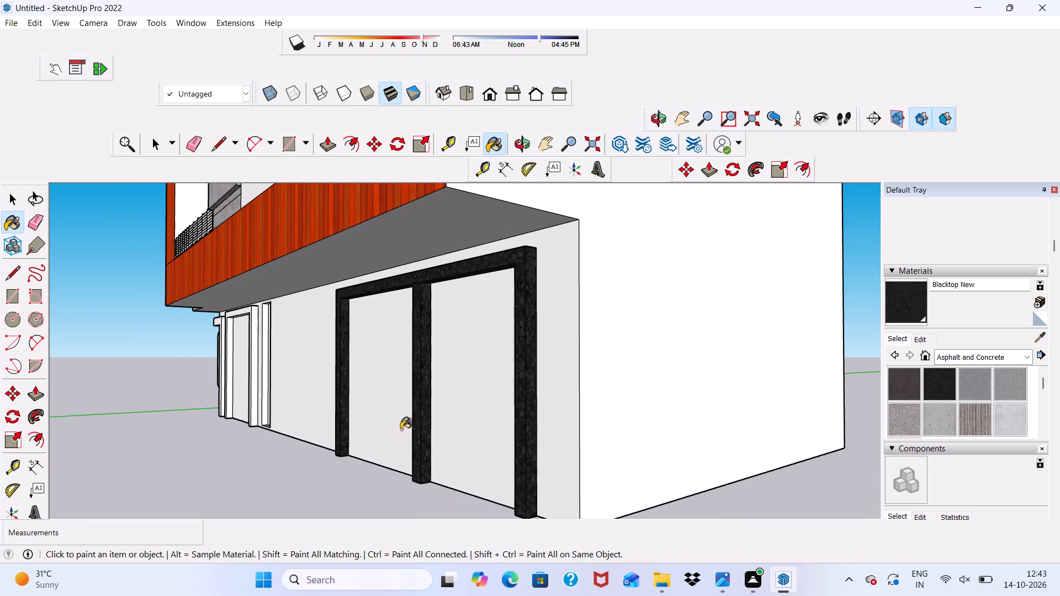
Paint both inner side faces of the narrow ground-floor recess beside the door frame with Blacktop New.
scroll(409, 429, down, 8)
middle_drag(493, 406, 728, 417)
scroll(423, 445, up, 2)
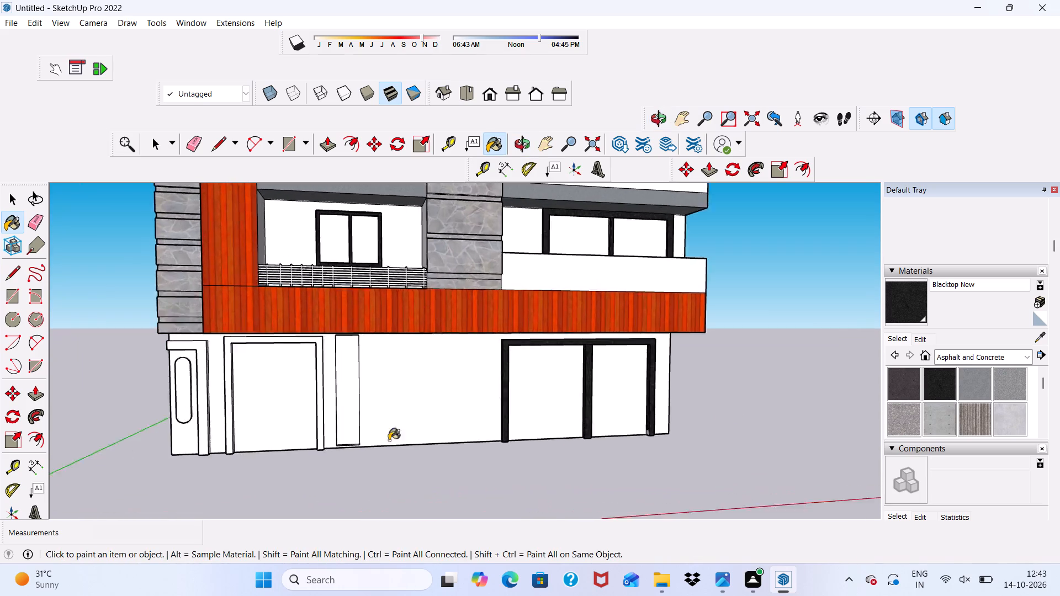
scroll(389, 440, up, 4)
scroll(309, 317, up, 12)
middle_drag(309, 270, 247, 276)
scroll(303, 280, up, 2)
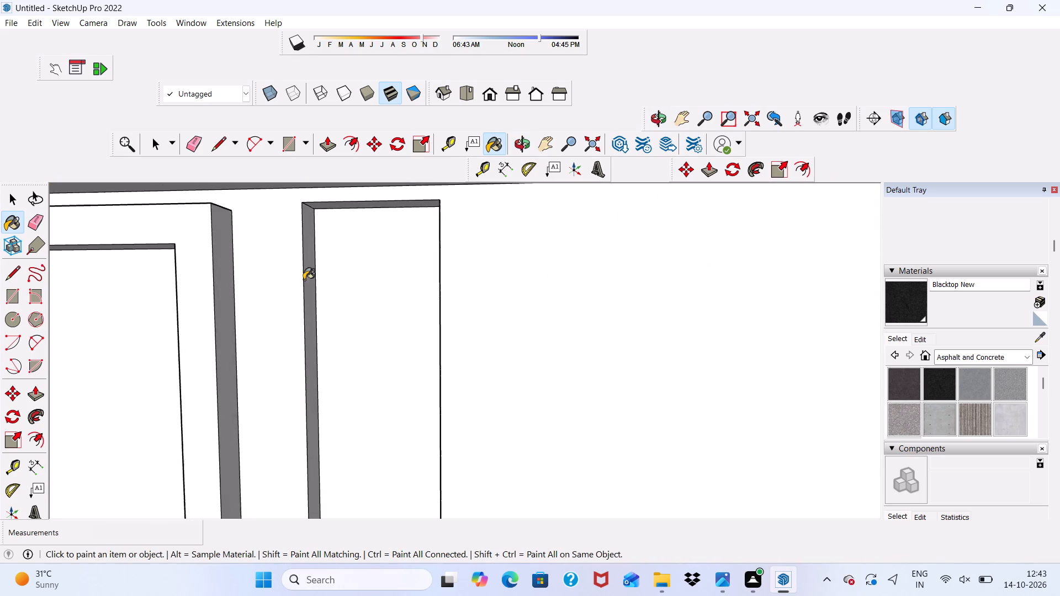
scroll(304, 280, up, 6)
click(311, 245)
scroll(318, 259, down, 4)
middle_drag(347, 287, 499, 270)
scroll(499, 270, up, 1)
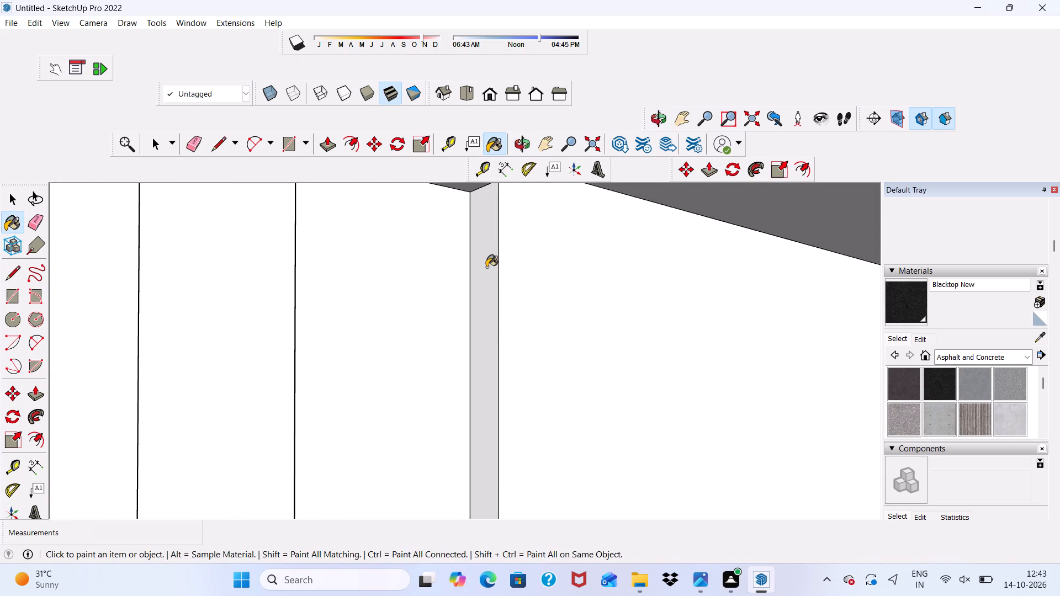
click(486, 267)
scroll(430, 265, down, 11)
Paint the inner head and bottom sill faces of the narrow ground-floor recess with Blacktop New.
middle_drag(421, 348, 333, 269)
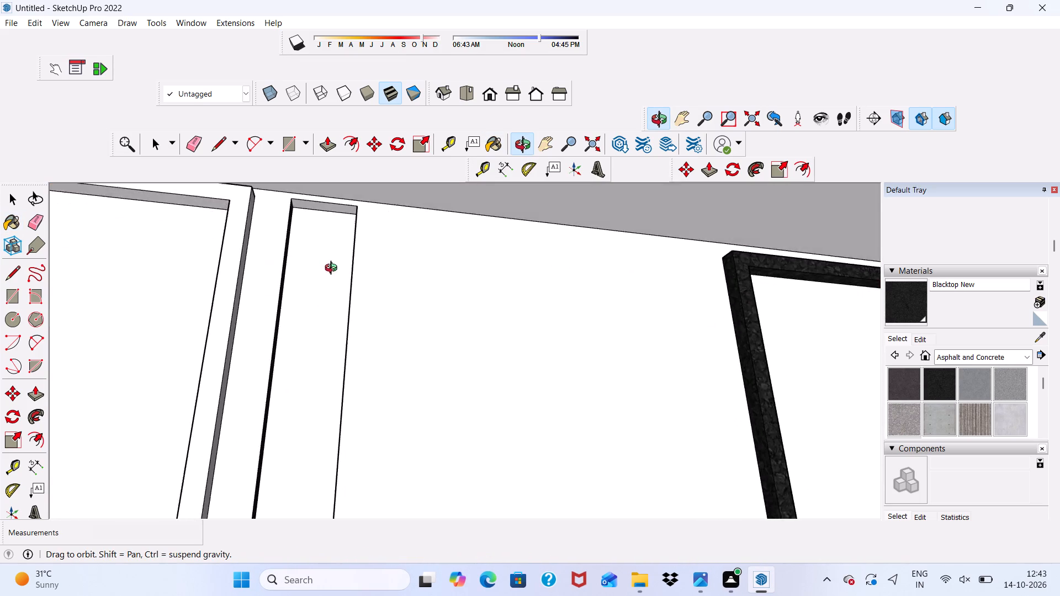
middle_drag(333, 269, 337, 259)
scroll(344, 211, up, 4)
click(356, 187)
scroll(355, 229, down, 6)
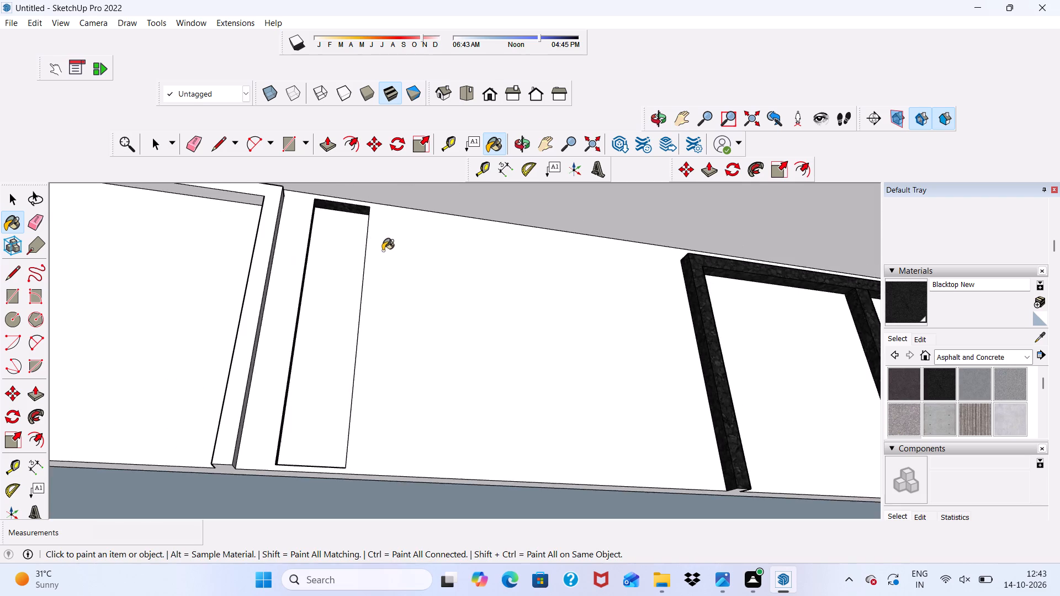
middle_drag(385, 264, 305, 494)
scroll(328, 465, up, 7)
click(335, 406)
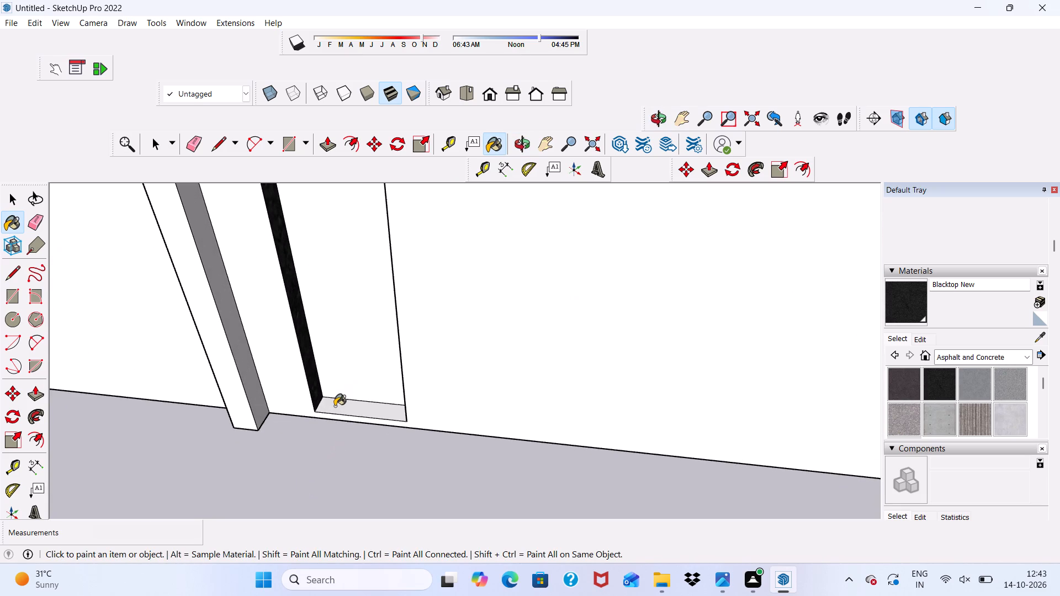
scroll(322, 408, down, 5)
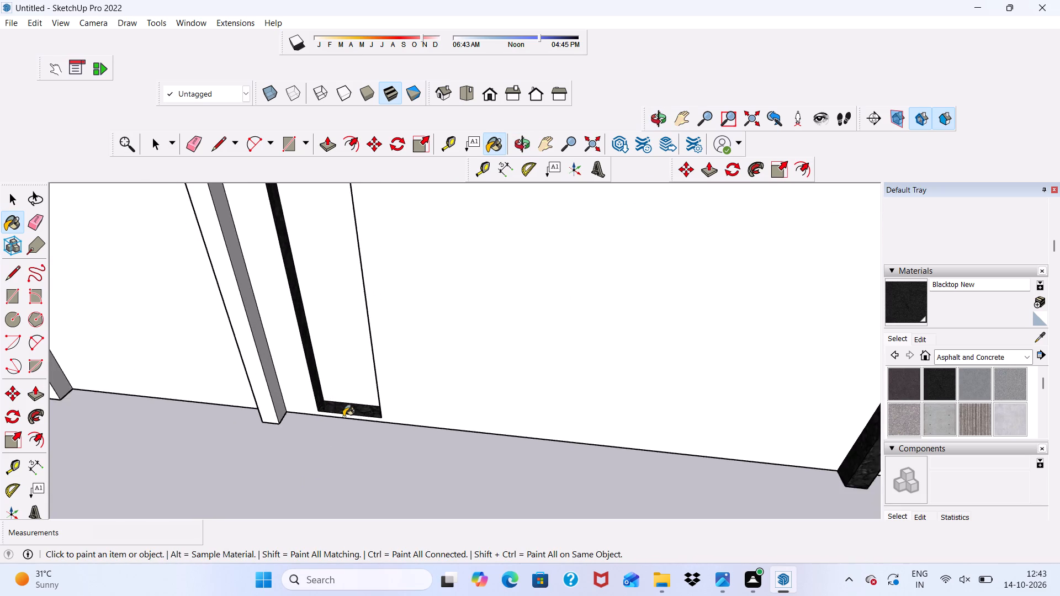
middle_drag(343, 417, 381, 330)
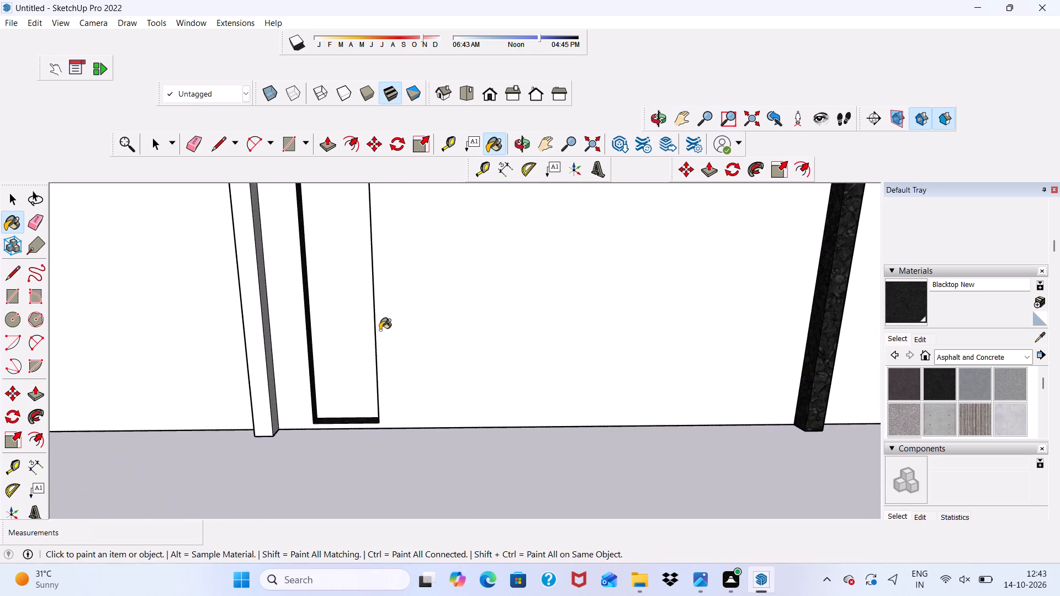
scroll(376, 331, down, 10)
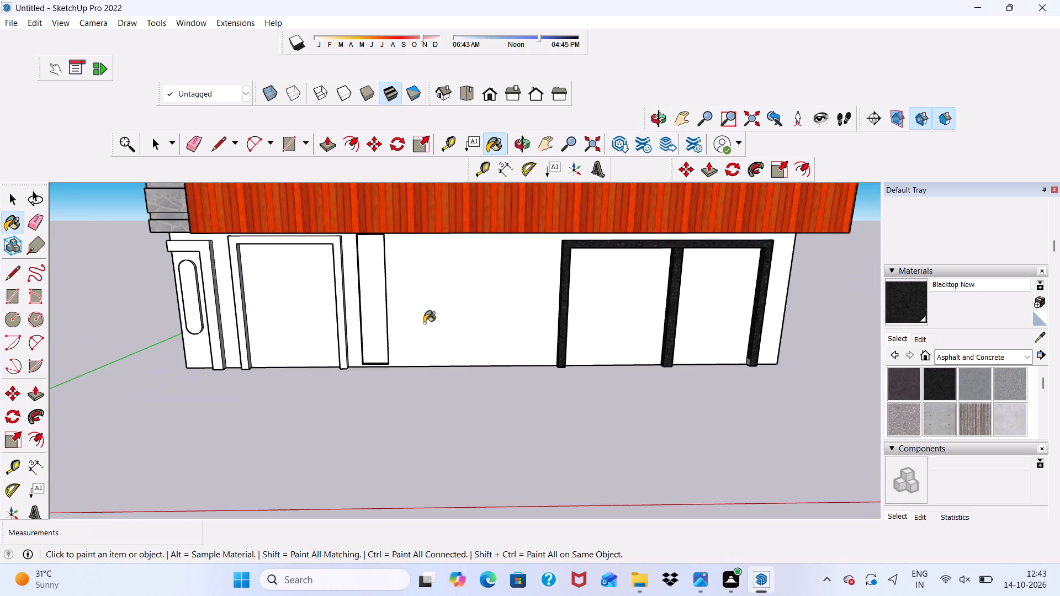
Paint the ground-floor door frame's front face and its outer side facing the narrow recess with Blacktop New.
scroll(426, 322, down, 5)
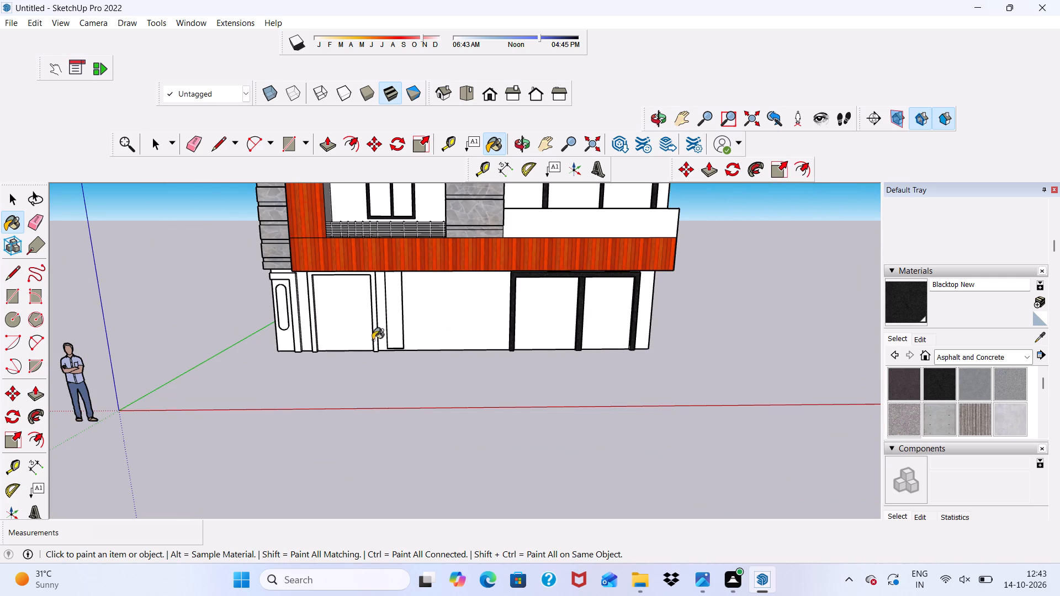
scroll(205, 364, up, 4)
scroll(312, 347, up, 2)
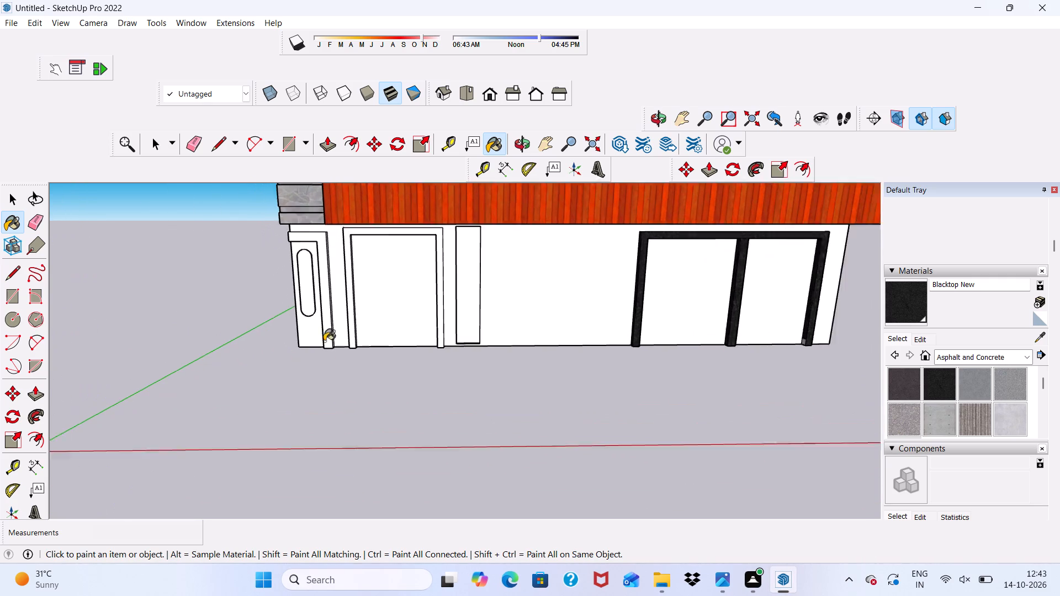
scroll(324, 341, up, 3)
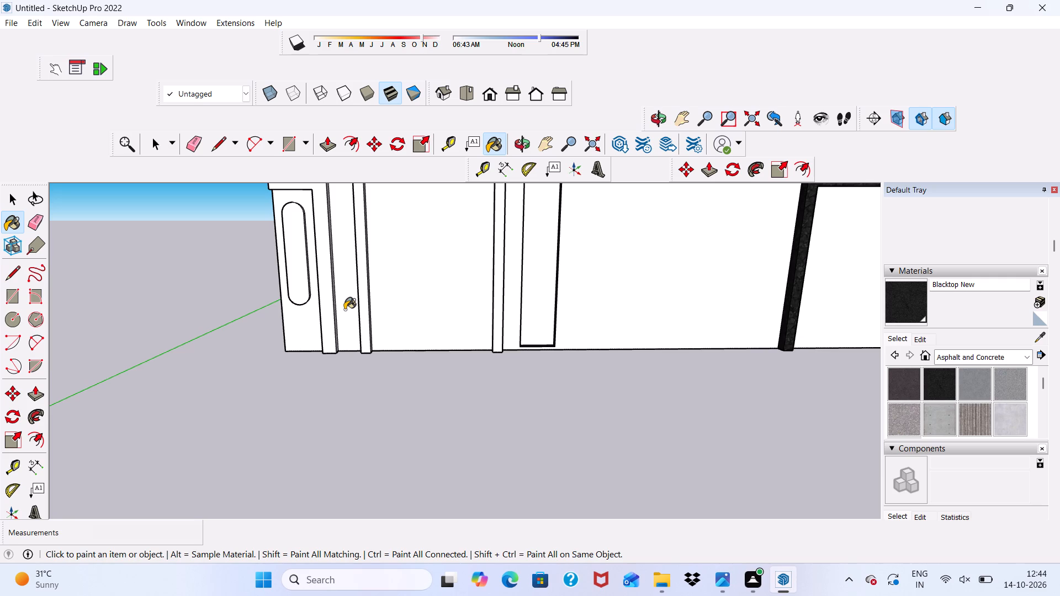
scroll(346, 310, up, 1)
scroll(331, 262, up, 1)
scroll(322, 265, down, 5)
scroll(330, 320, down, 5)
scroll(373, 248, up, 20)
scroll(373, 248, up, 6)
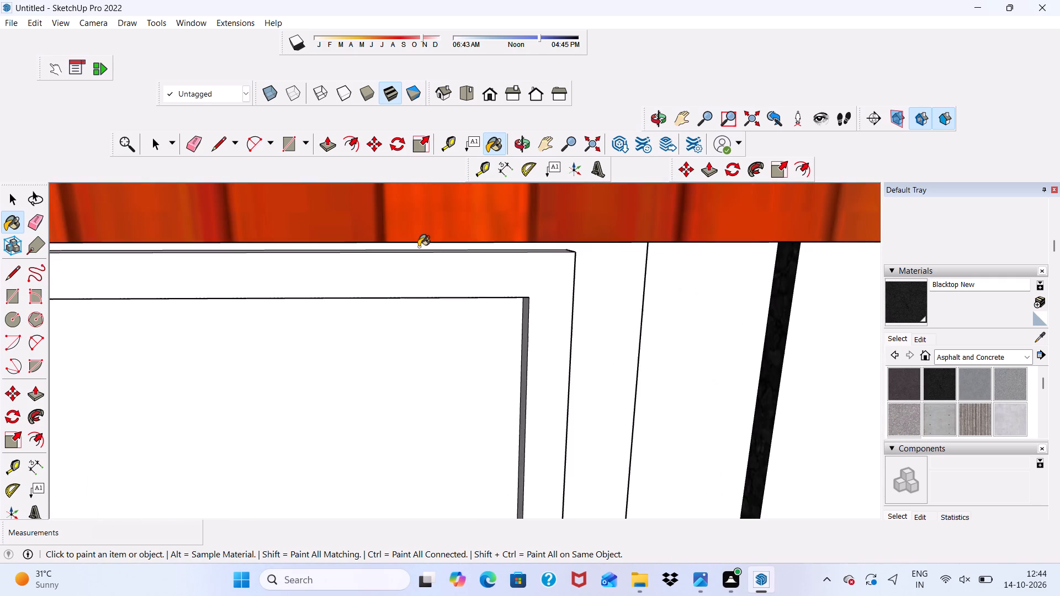
middle_drag(429, 291, 298, 240)
click(453, 254)
scroll(577, 300, up, 2)
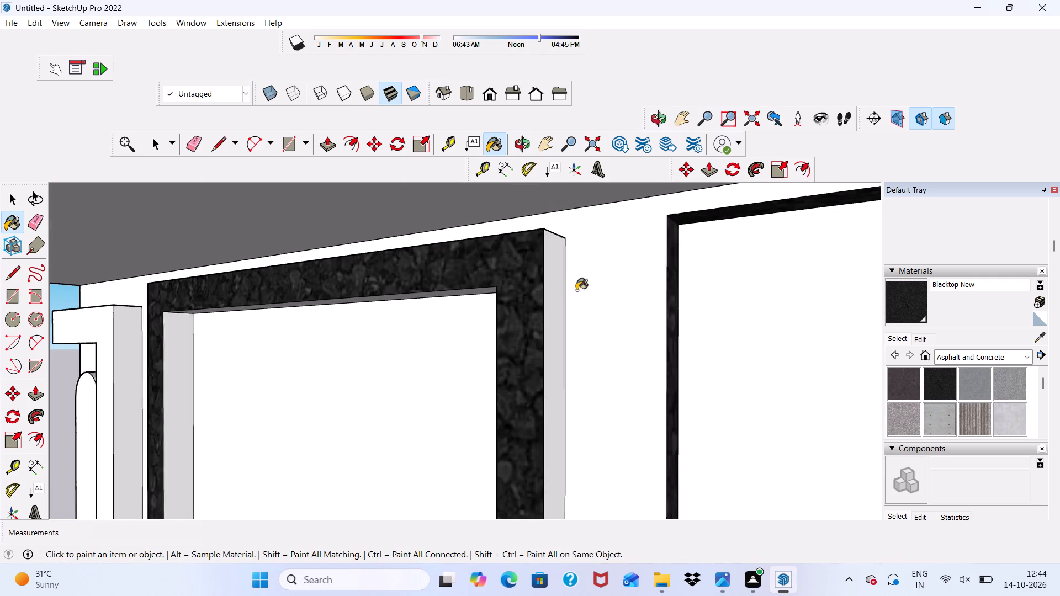
scroll(576, 290, up, 2)
click(550, 273)
Paint the door frame's inner faces, the head underside and both jamb reveals, with Blacktop New.
middle_drag(502, 295, 732, 244)
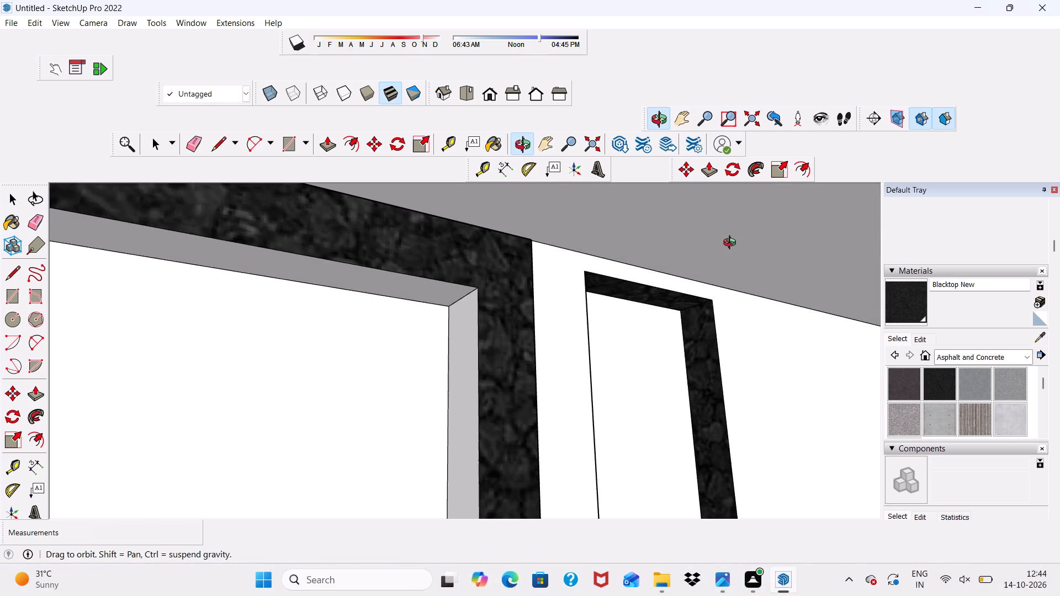
middle_drag(732, 244, 735, 264)
scroll(417, 271, up, 5)
click(372, 279)
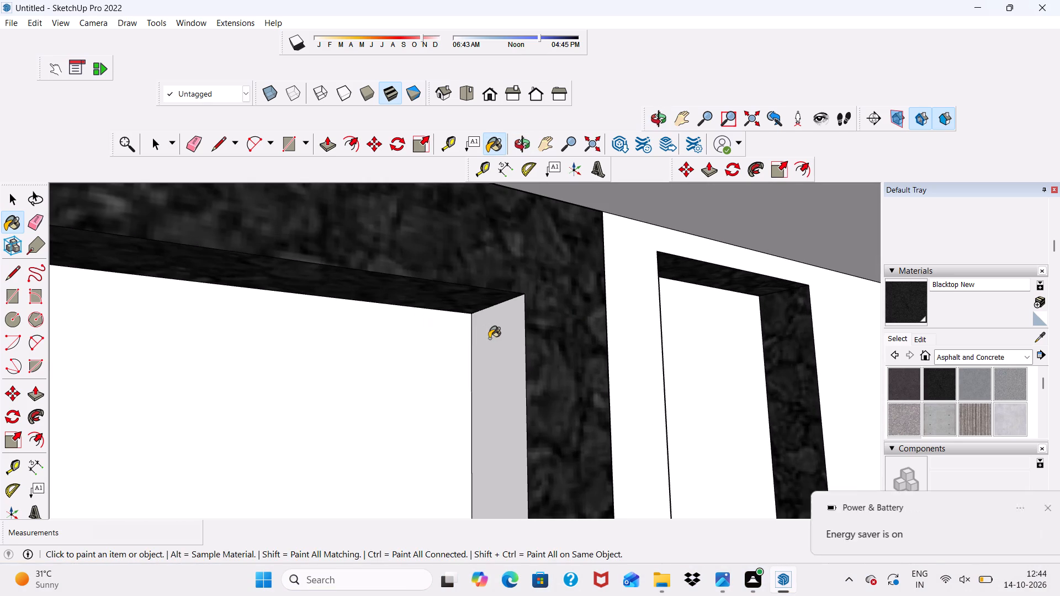
click(489, 338)
scroll(515, 311, down, 5)
scroll(563, 318, down, 2)
middle_drag(570, 320, 382, 362)
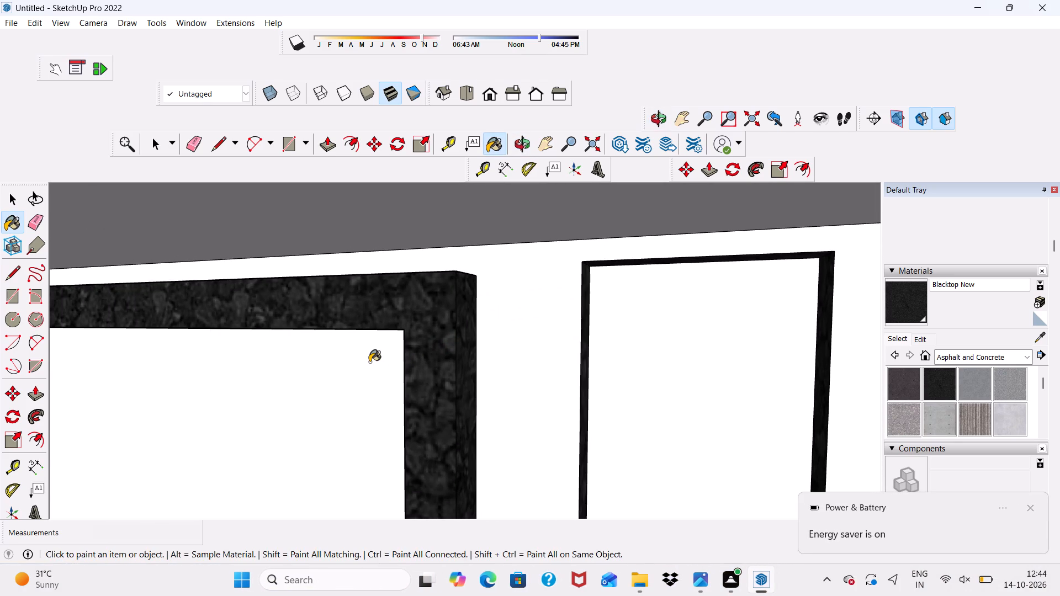
scroll(380, 358, down, 9)
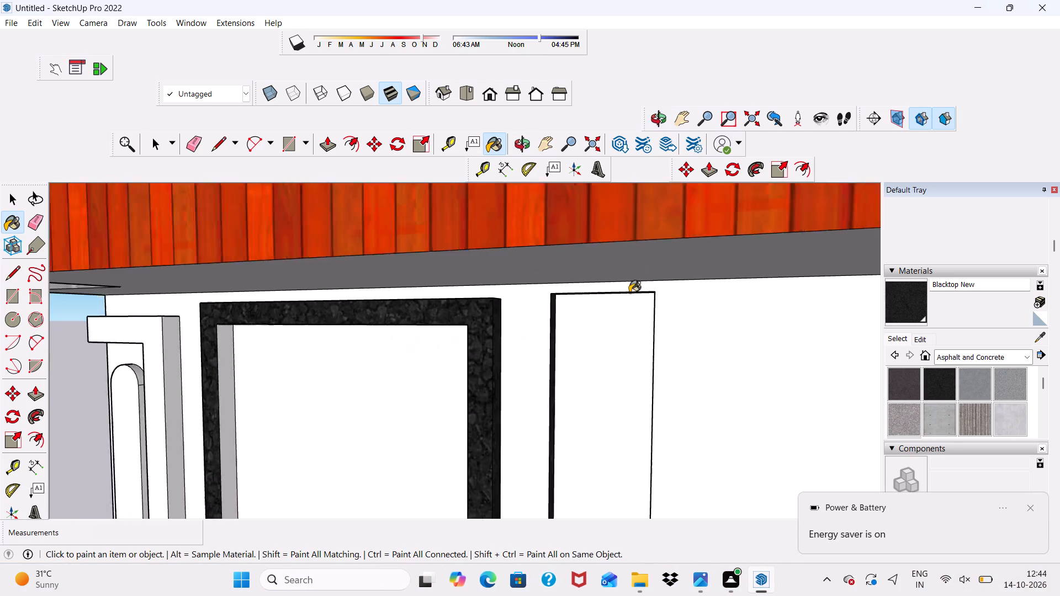
scroll(629, 292, down, 1)
scroll(252, 347, up, 6)
click(252, 336)
Paint the door frame's remaining outer side, facing the arched niche, and its top face with Blacktop New.
scroll(257, 327, down, 3)
middle_drag(269, 327, 638, 266)
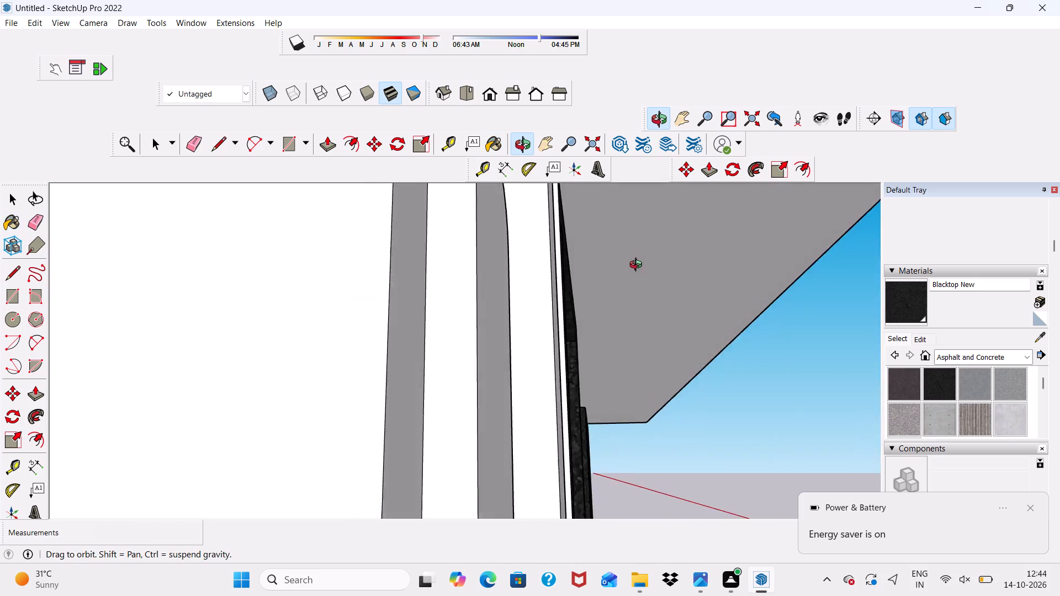
middle_drag(638, 266, 578, 297)
scroll(458, 309, up, 1)
click(438, 310)
scroll(515, 314, down, 1)
middle_drag(533, 311, 516, 358)
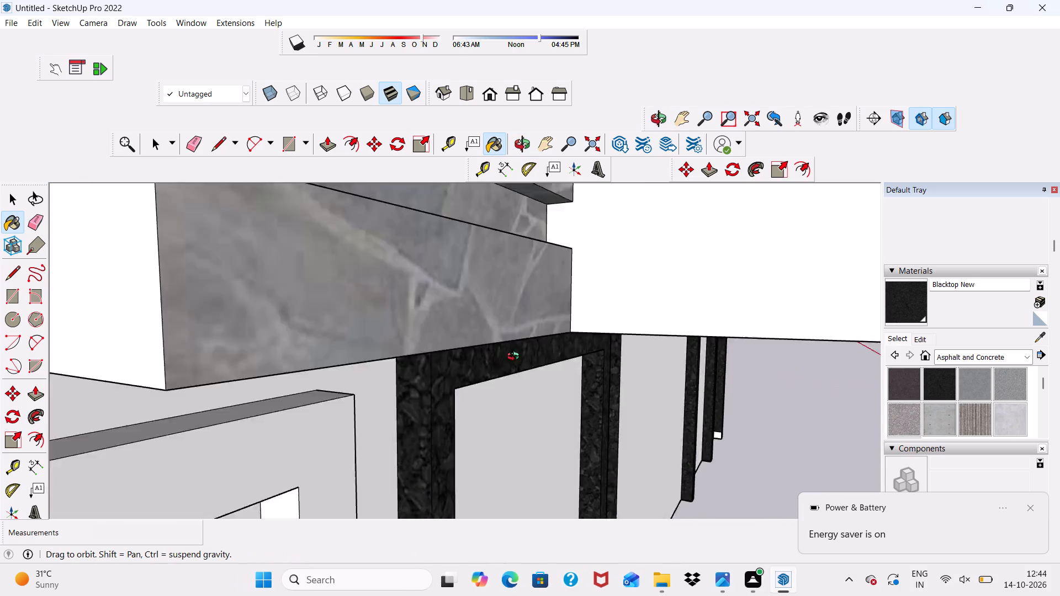
middle_drag(516, 358, 491, 342)
scroll(330, 340, up, 11)
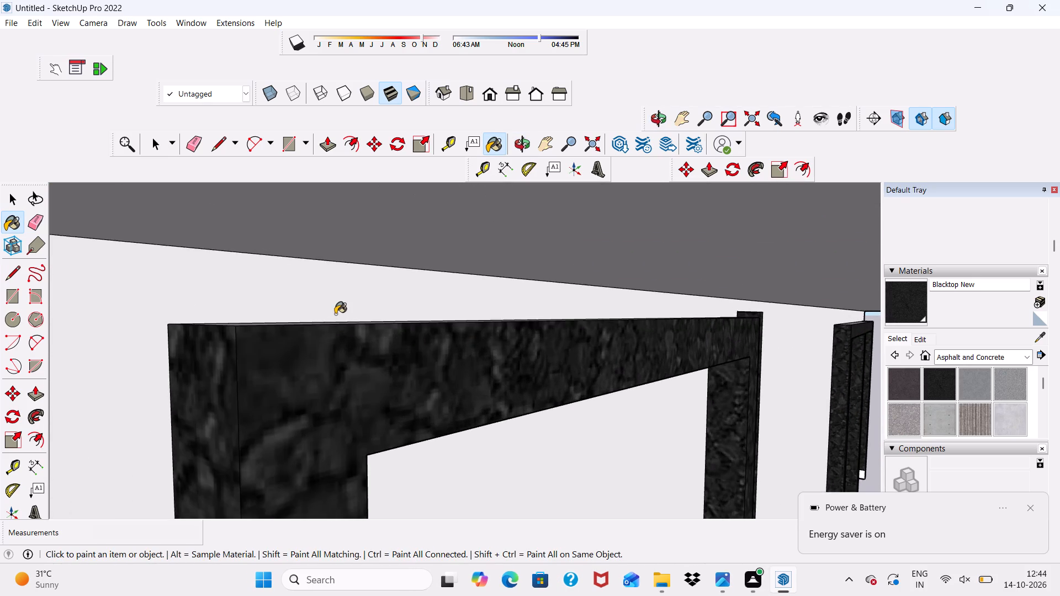
middle_drag(337, 313, 346, 331)
scroll(340, 326, up, 3)
click(334, 317)
scroll(334, 317, down, 2)
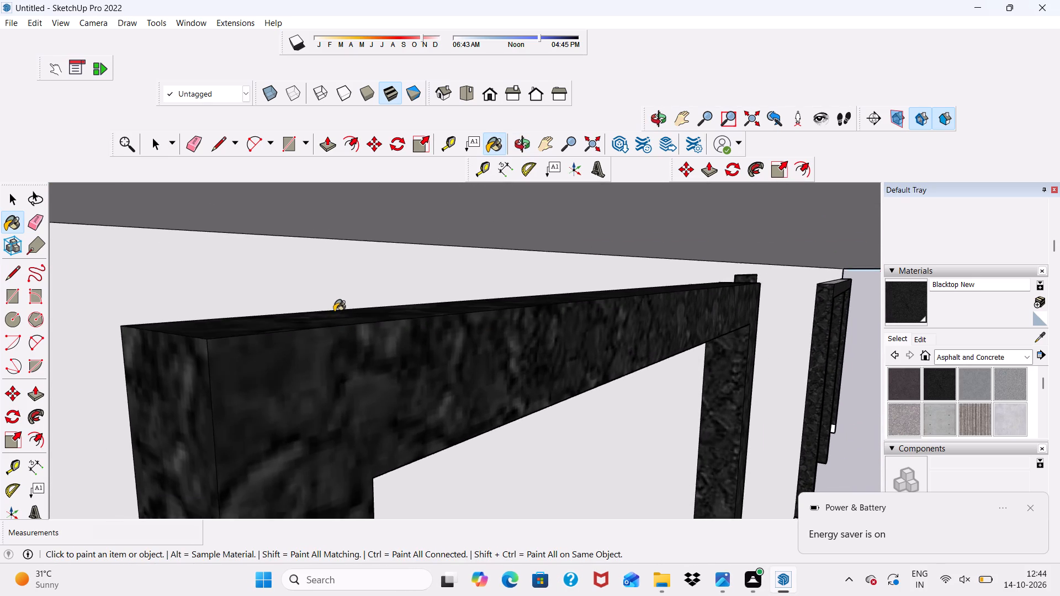
Paint the front face of the L-shaped frame around the arched niche at the ground-floor corner with Blacktop New.
scroll(334, 312, down, 2)
scroll(428, 271, down, 5)
scroll(502, 260, down, 5)
scroll(528, 194, down, 5)
middle_drag(533, 230, 527, 260)
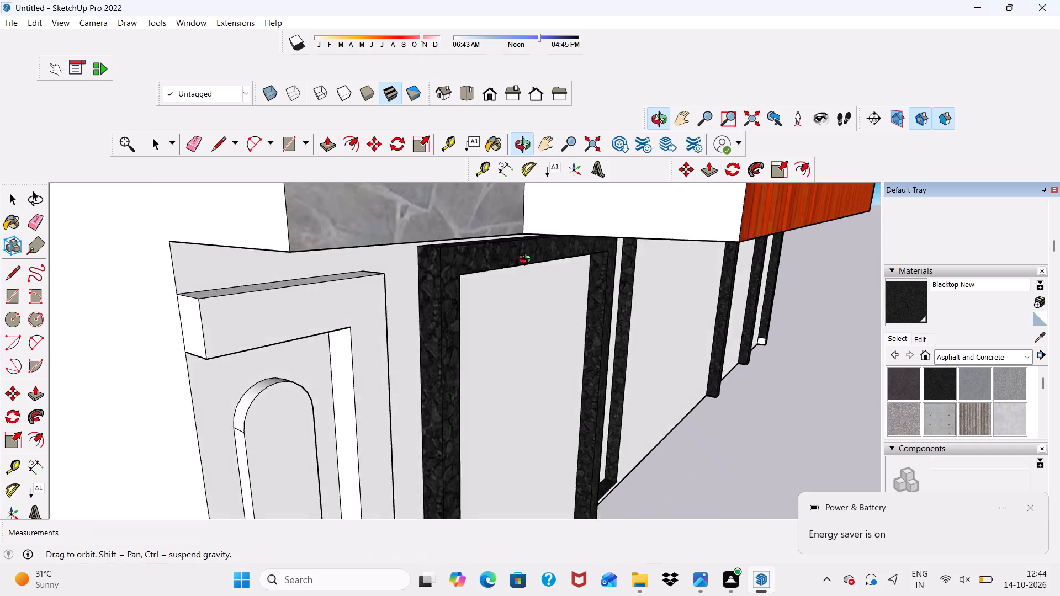
middle_drag(527, 260, 266, 274)
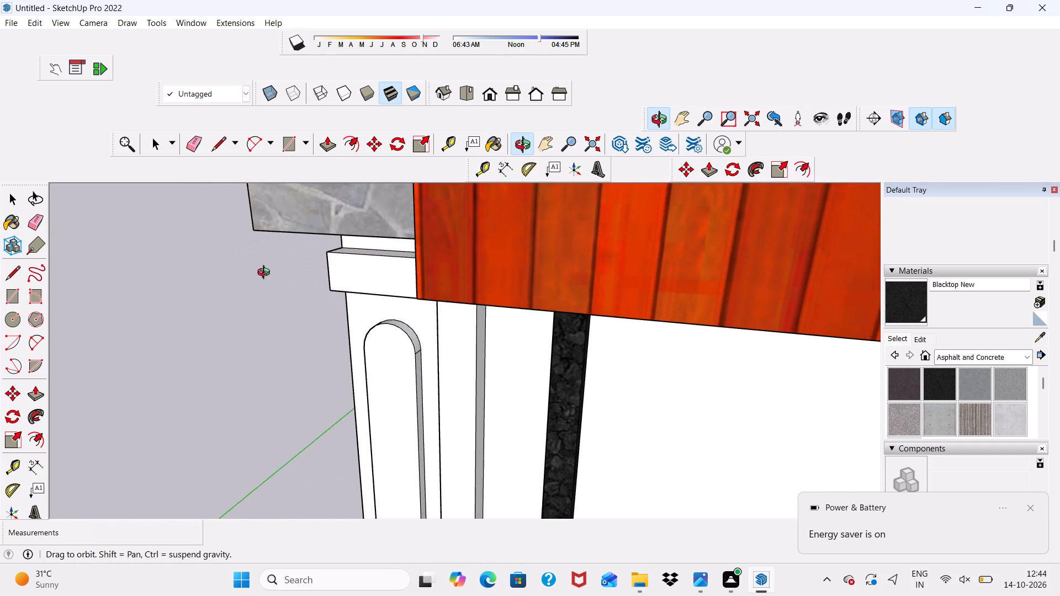
middle_drag(266, 274, 315, 232)
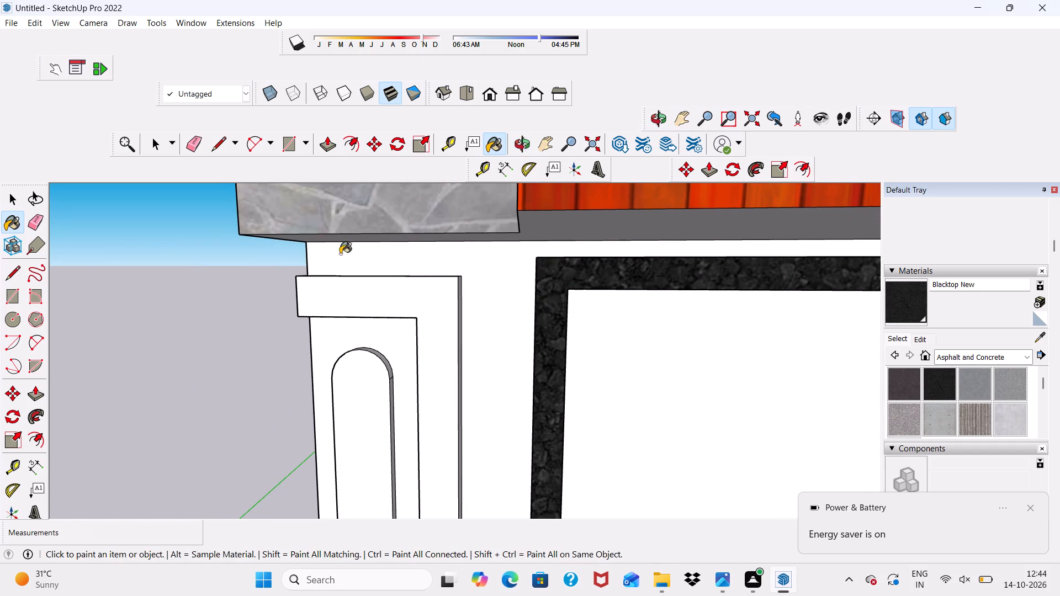
scroll(348, 257, up, 1)
scroll(402, 230, down, 6)
scroll(384, 332, up, 6)
drag(416, 232, 421, 231)
Paint the L-shaped frame's head underside, short end face and inner leg side with Blacktop New.
middle_drag(471, 268, 496, 243)
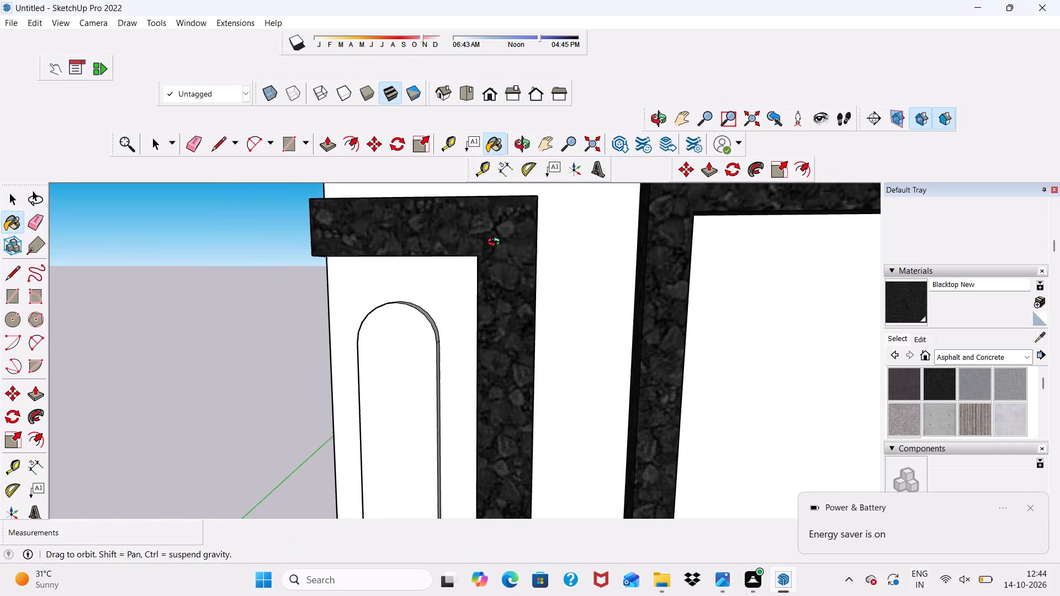
middle_drag(496, 243, 649, 162)
scroll(650, 162, down, 1)
scroll(226, 258, up, 2)
click(411, 211)
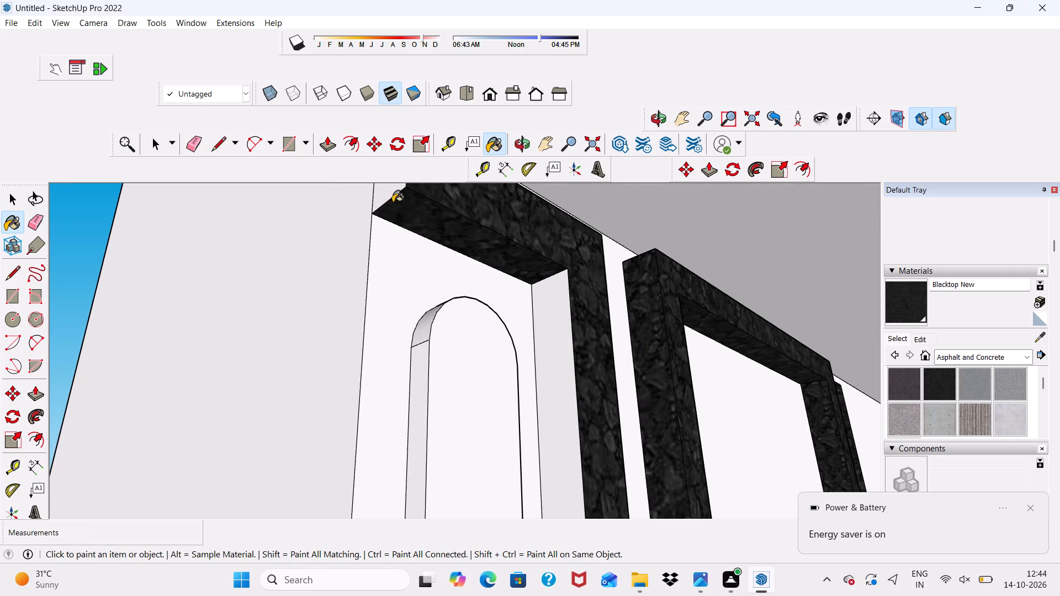
click(388, 188)
click(560, 316)
Paint the L-shaped frame's outer leg side, facing the door frame, with Blacktop New.
scroll(561, 316, down, 2)
middle_drag(564, 316, 566, 320)
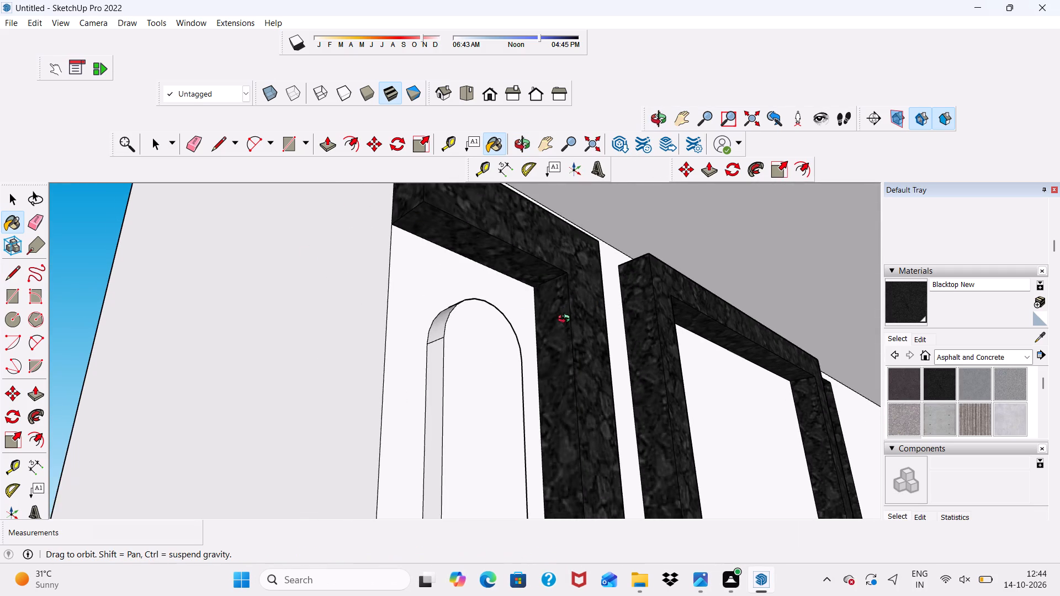
middle_drag(566, 320, 255, 393)
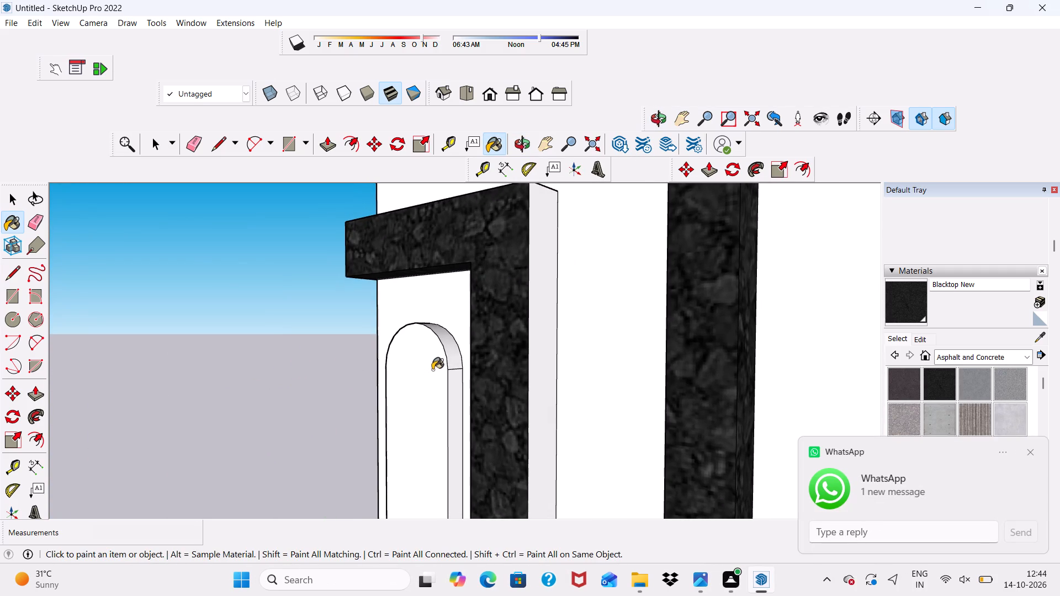
scroll(428, 368, up, 5)
scroll(499, 358, down, 2)
click(624, 327)
scroll(618, 332, down, 6)
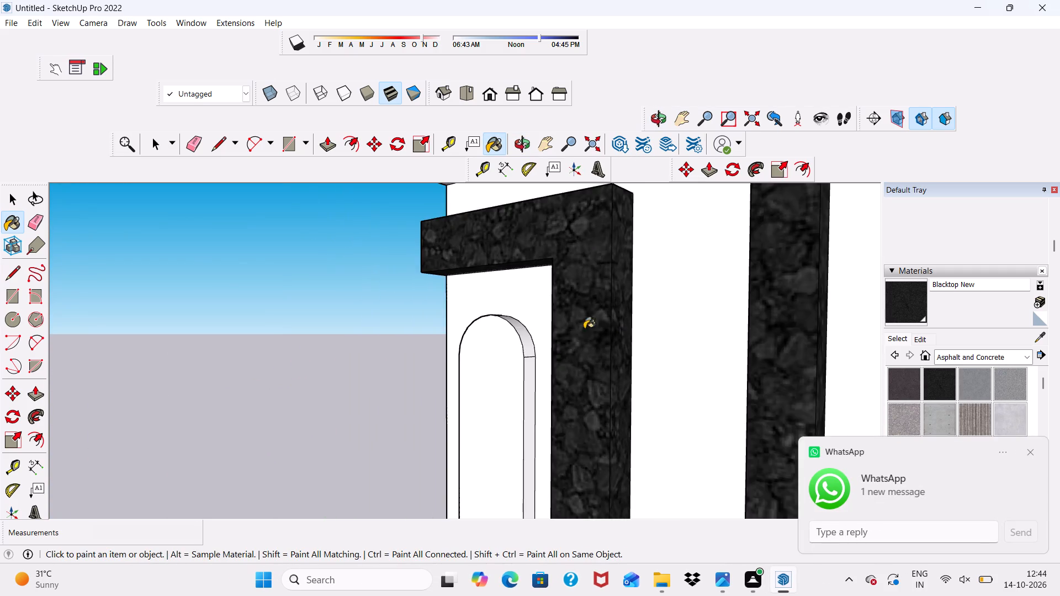
Paint the thin top face of the L-shaped frame with Blacktop New, undoing any paint put on the wall behind it.
scroll(584, 329, down, 4)
scroll(550, 214, up, 12)
middle_drag(567, 252, 532, 303)
scroll(532, 303, up, 4)
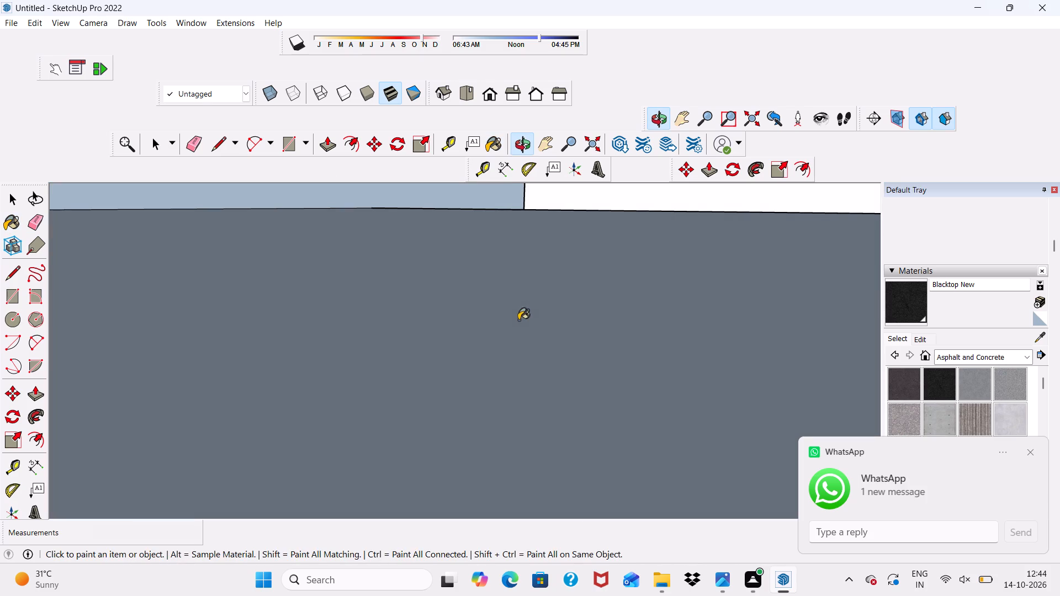
click(493, 91)
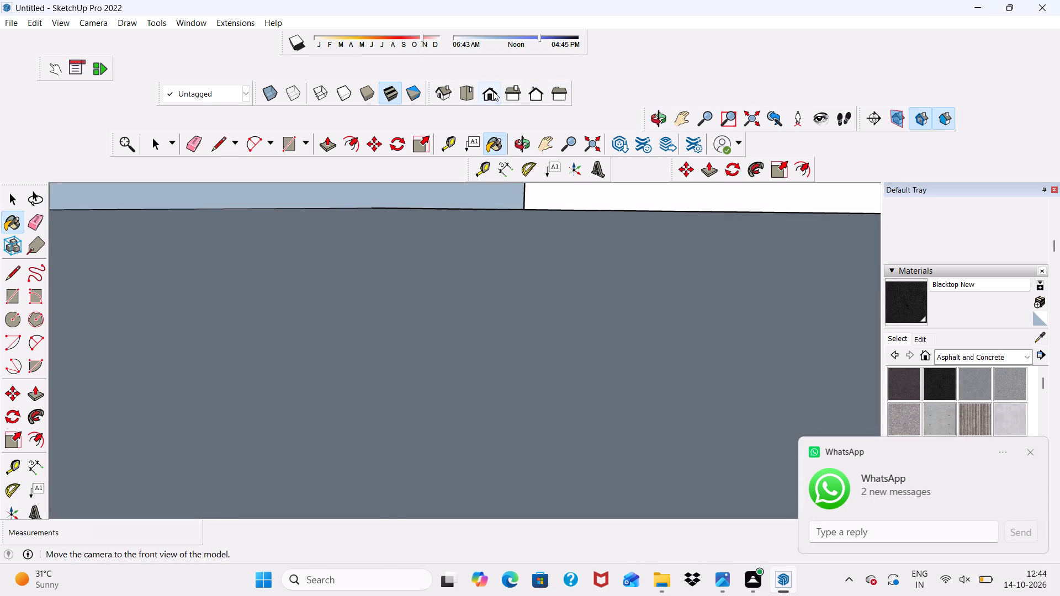
scroll(511, 193, down, 4)
middle_drag(547, 295, 633, 356)
scroll(316, 262, up, 5)
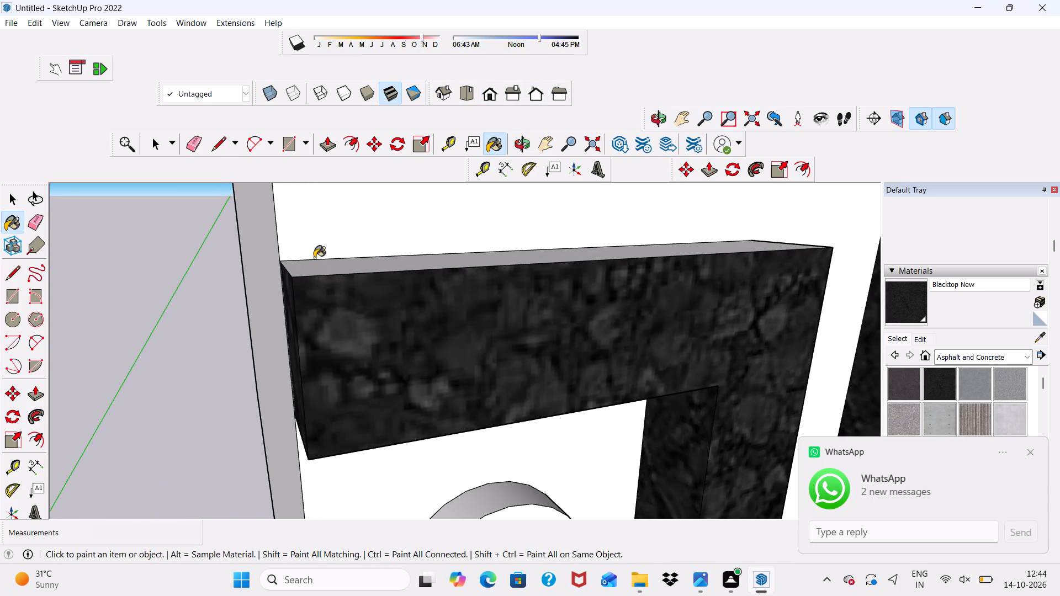
click(314, 258)
scroll(314, 260, down, 5)
key(ctrl+z)
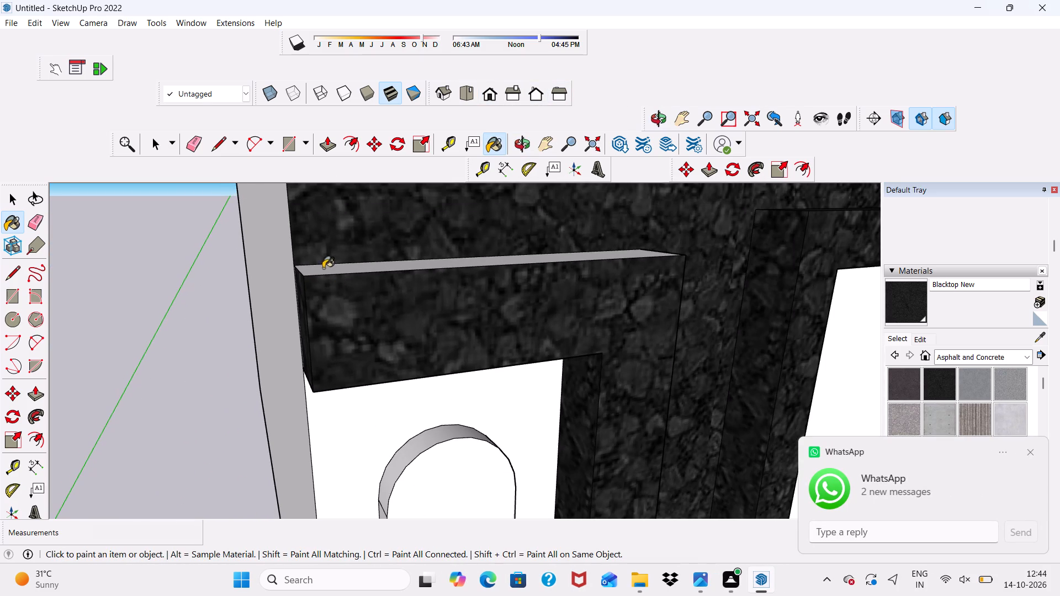
scroll(322, 276, up, 6)
click(327, 264)
scroll(327, 264, down, 5)
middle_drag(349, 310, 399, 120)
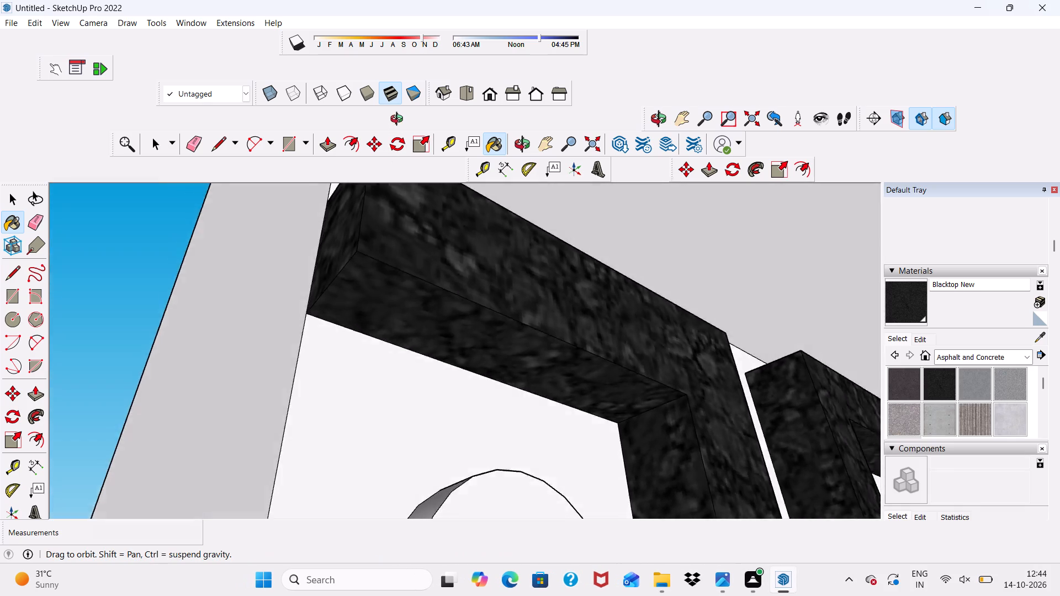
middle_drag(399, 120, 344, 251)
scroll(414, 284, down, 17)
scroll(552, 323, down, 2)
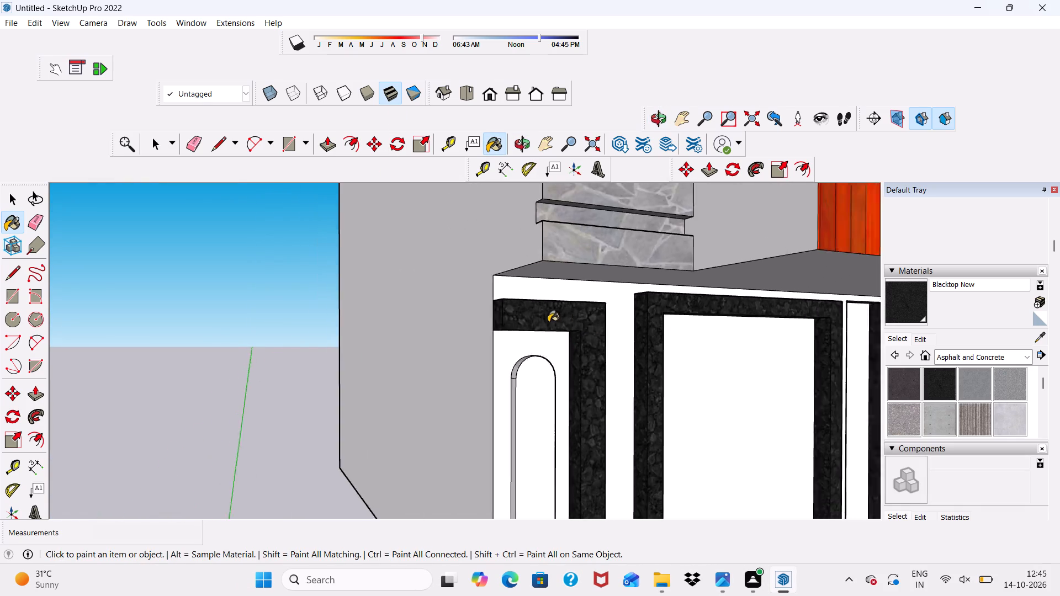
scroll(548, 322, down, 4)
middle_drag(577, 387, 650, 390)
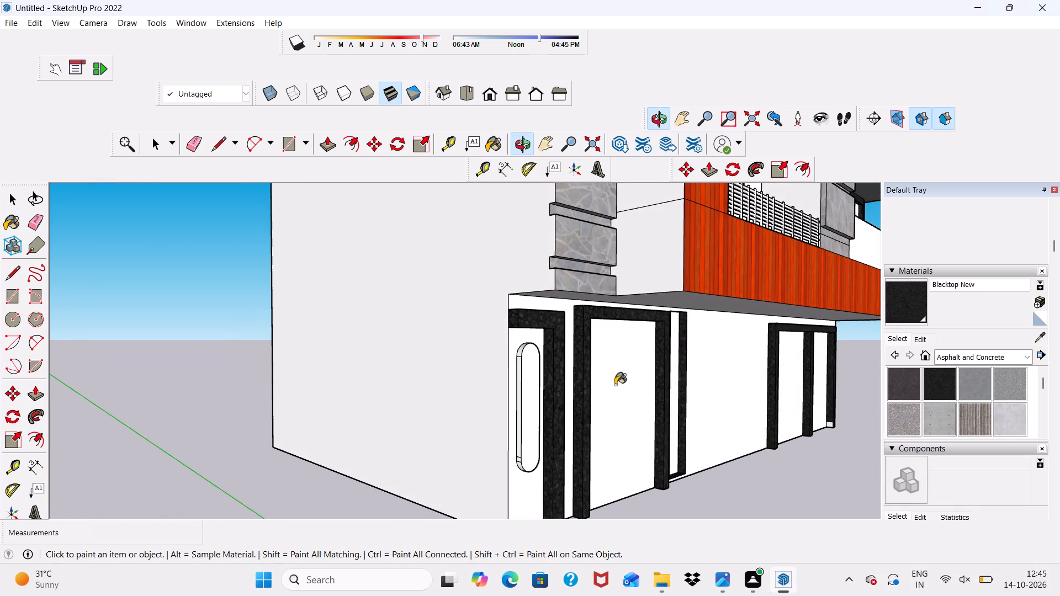
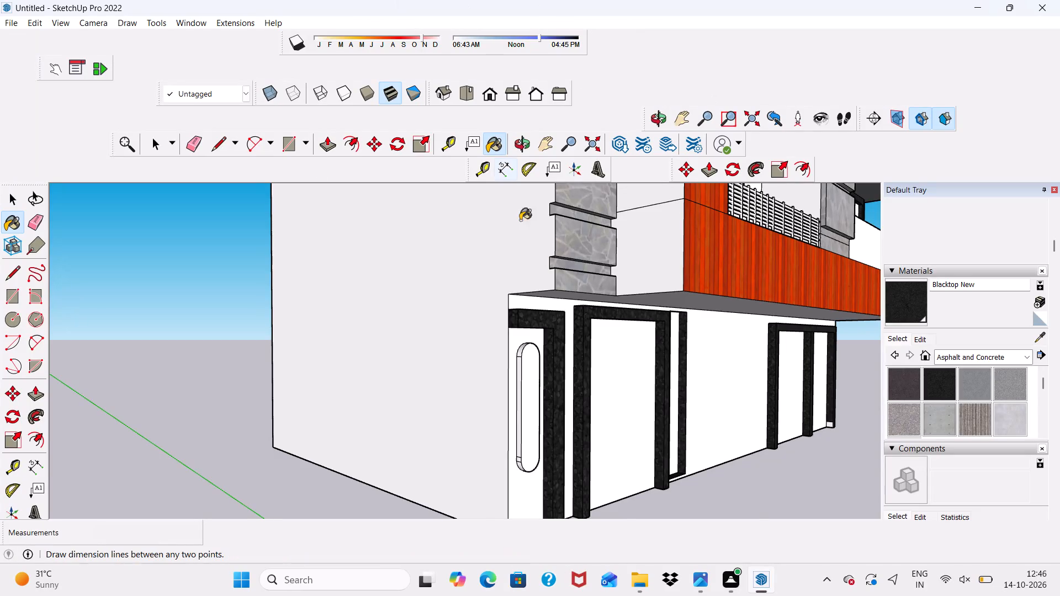
Examine the building's front facade, from the ground-floor doors and wall up to the balconies and windows.
scroll(508, 332, up, 12)
scroll(558, 331, down, 2)
middle_drag(559, 333, 517, 360)
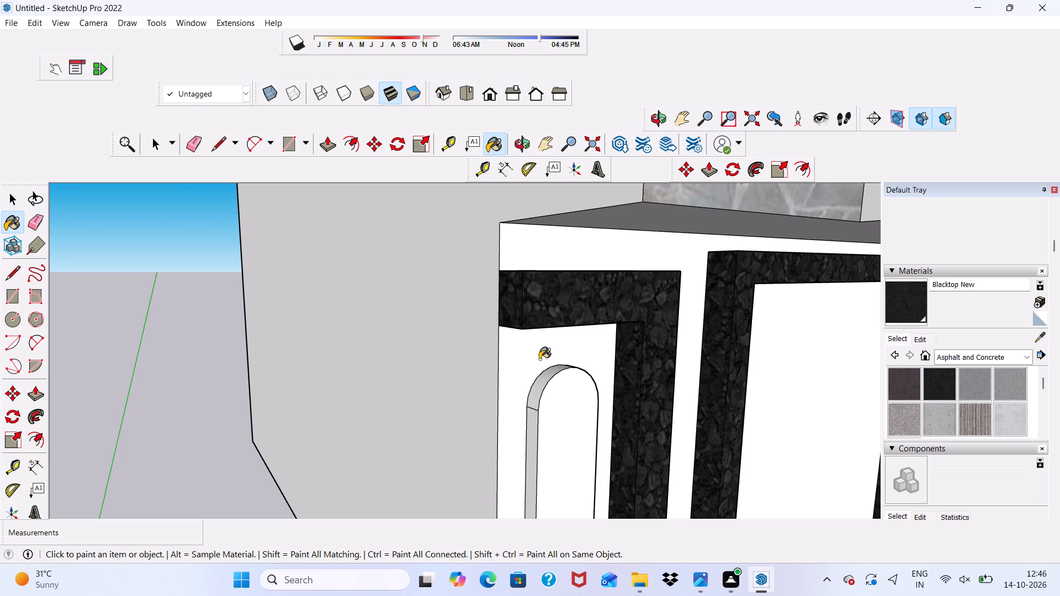
scroll(490, 484, down, 2)
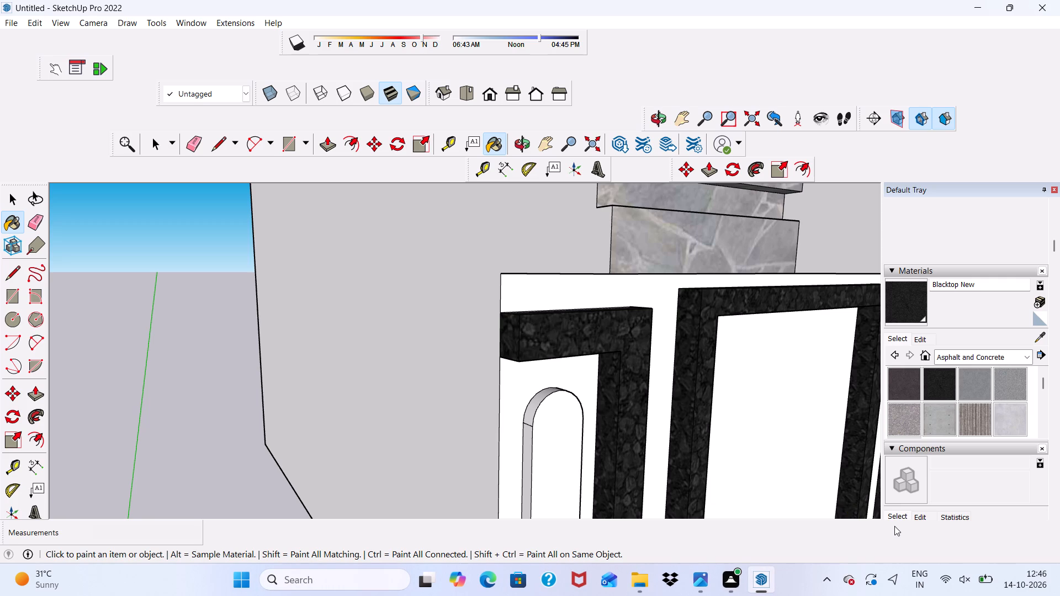
scroll(829, 595, down, 8)
key(space)
scroll(531, 595, down, 5)
scroll(347, 493, down, 9)
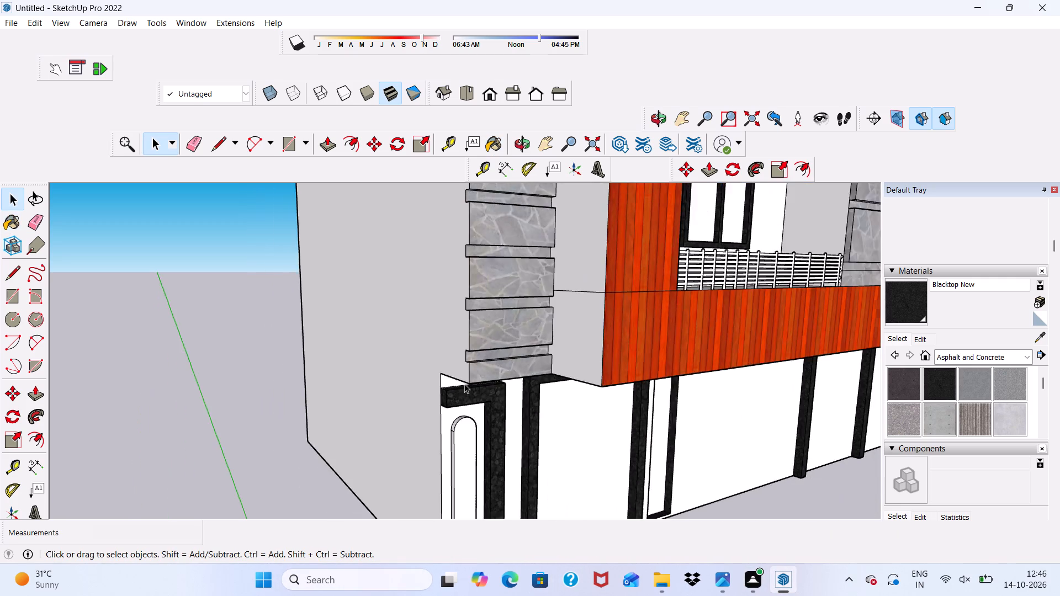
scroll(464, 384, down, 7)
middle_drag(470, 421, 341, 368)
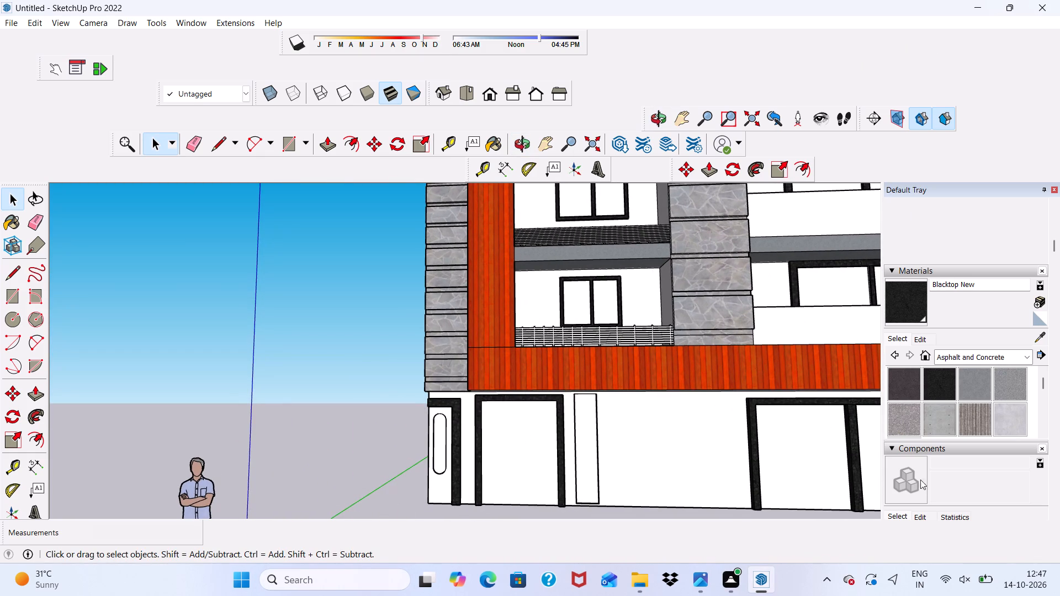
click(1022, 357)
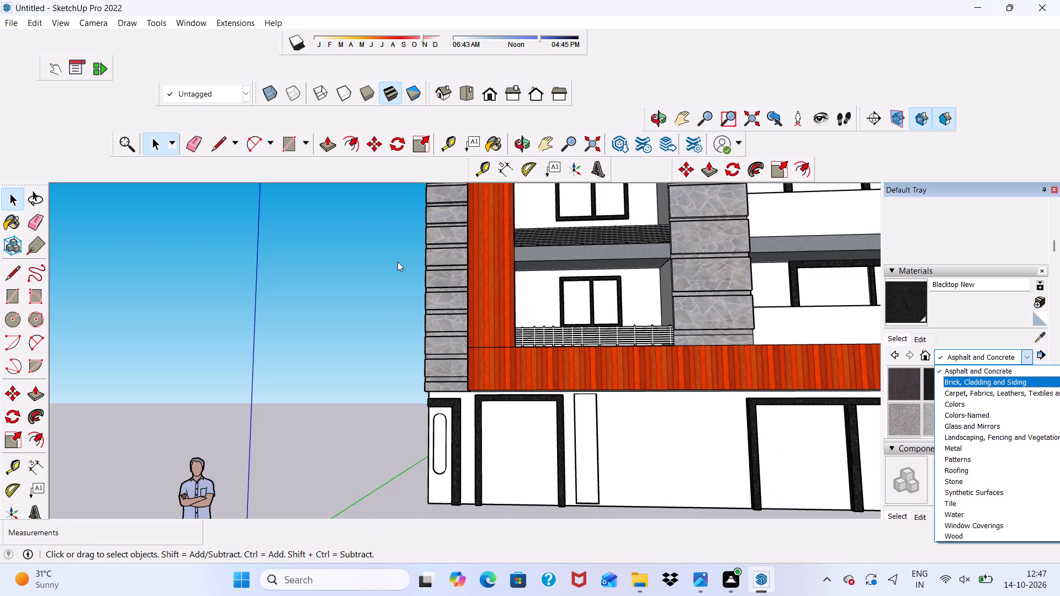
scroll(387, 320, down, 12)
scroll(573, 280, up, 6)
scroll(575, 280, down, 6)
middle_drag(561, 343, 575, 287)
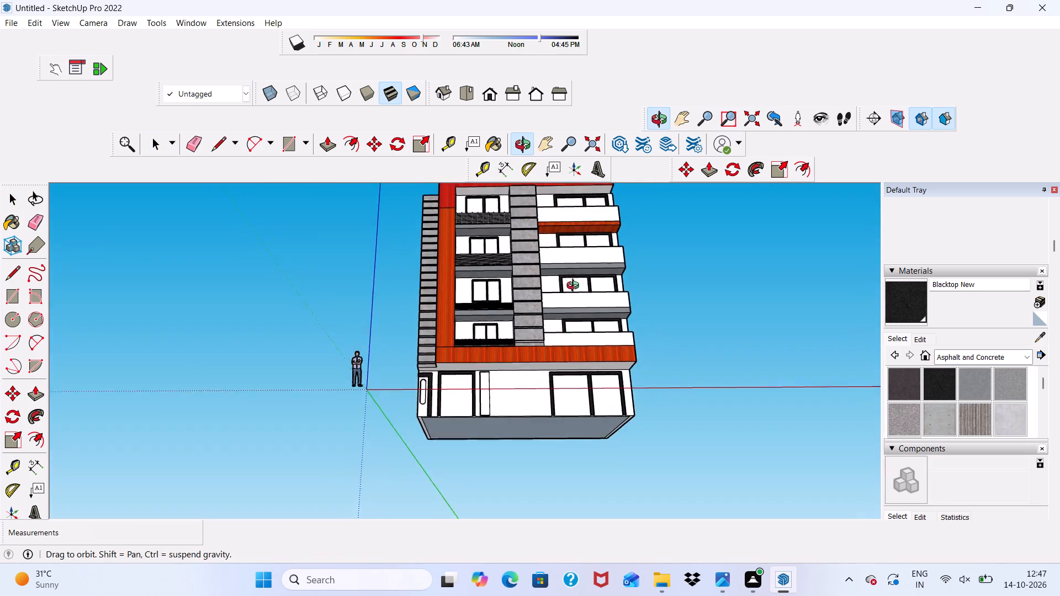
middle_drag(575, 287, 509, 363)
middle_drag(564, 247, 609, 194)
scroll(608, 194, up, 4)
scroll(577, 339, up, 7)
scroll(528, 309, down, 1)
scroll(524, 286, up, 2)
scroll(523, 264, down, 5)
scroll(937, 393, down, 2)
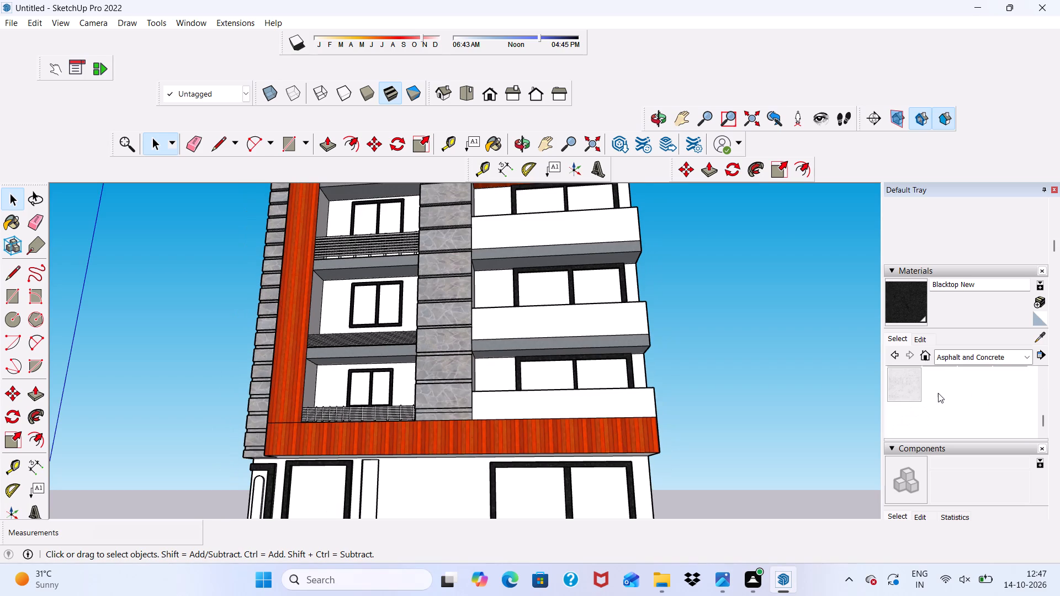
Paint the ground-floor front wall with Stone Masonry Multi from the Brick, Cladding and Siding materials.
click(1029, 355)
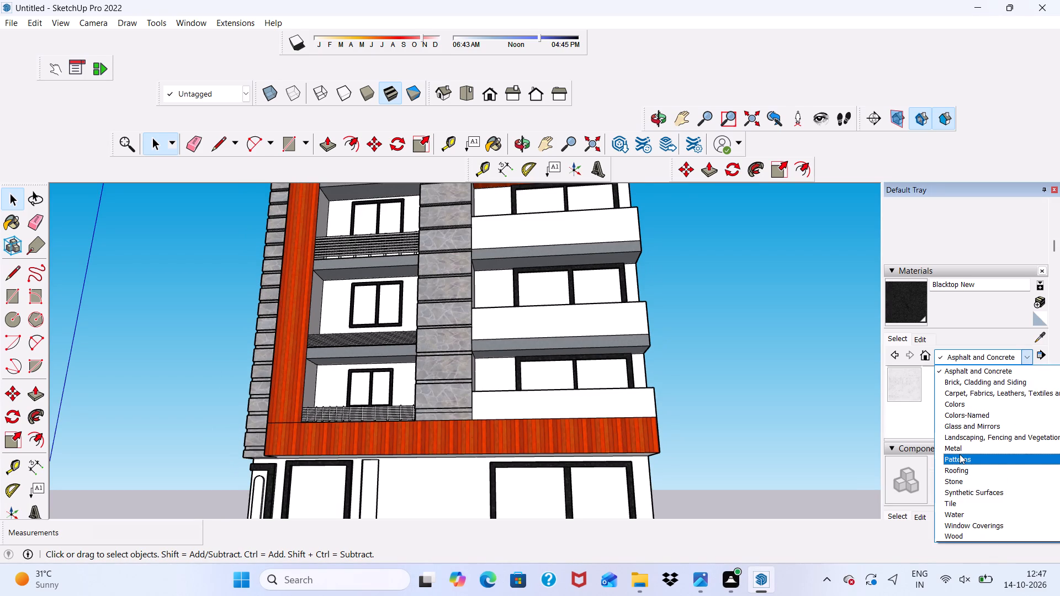
click(957, 377)
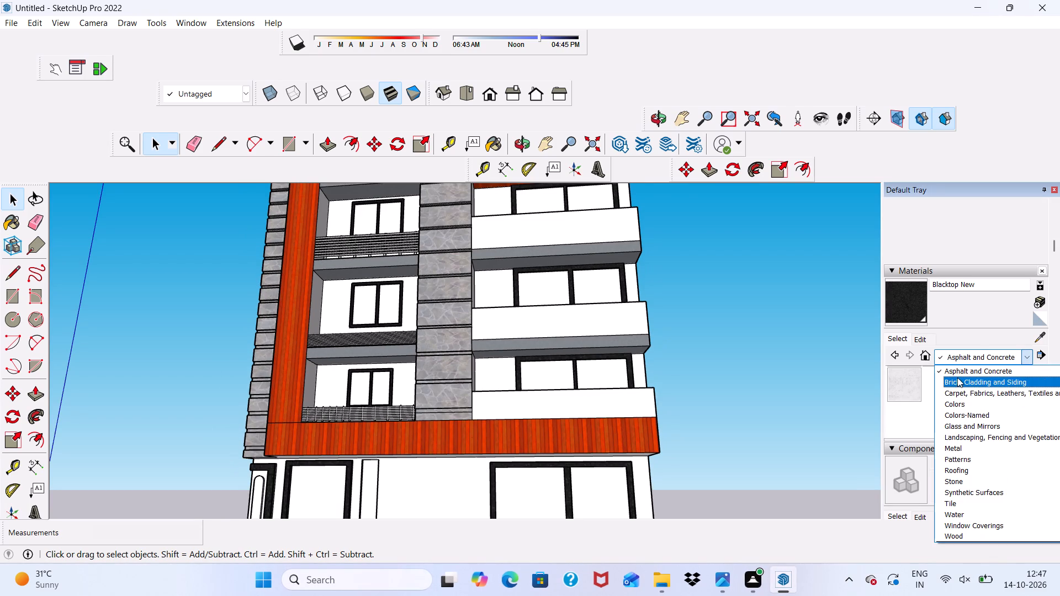
scroll(956, 393, down, 3)
click(895, 389)
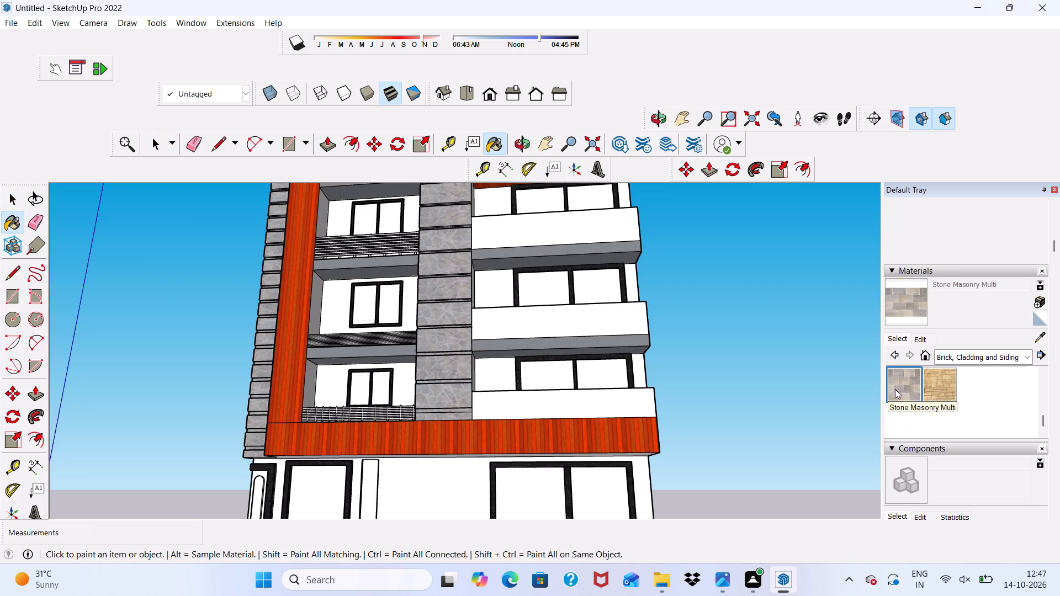
scroll(427, 560, up, 5)
click(427, 496)
Examine the whole building from the front, side and below after painting the ground-floor wall.
scroll(396, 495, down, 6)
middle_drag(460, 454, 485, 515)
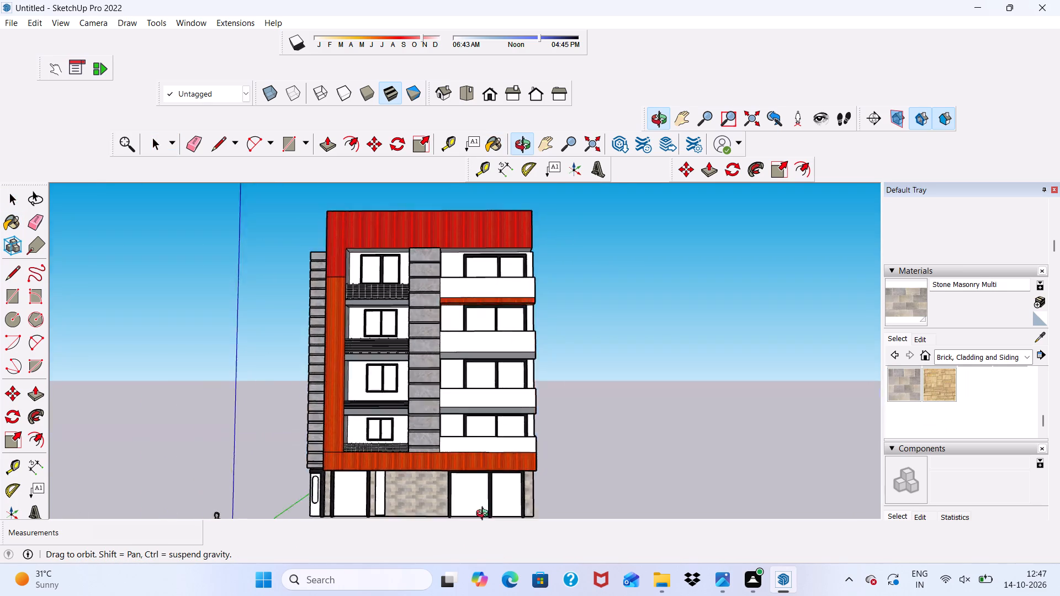
middle_drag(485, 515, 494, 448)
scroll(494, 448, up, 6)
scroll(545, 412, down, 4)
middle_drag(581, 433, 274, 523)
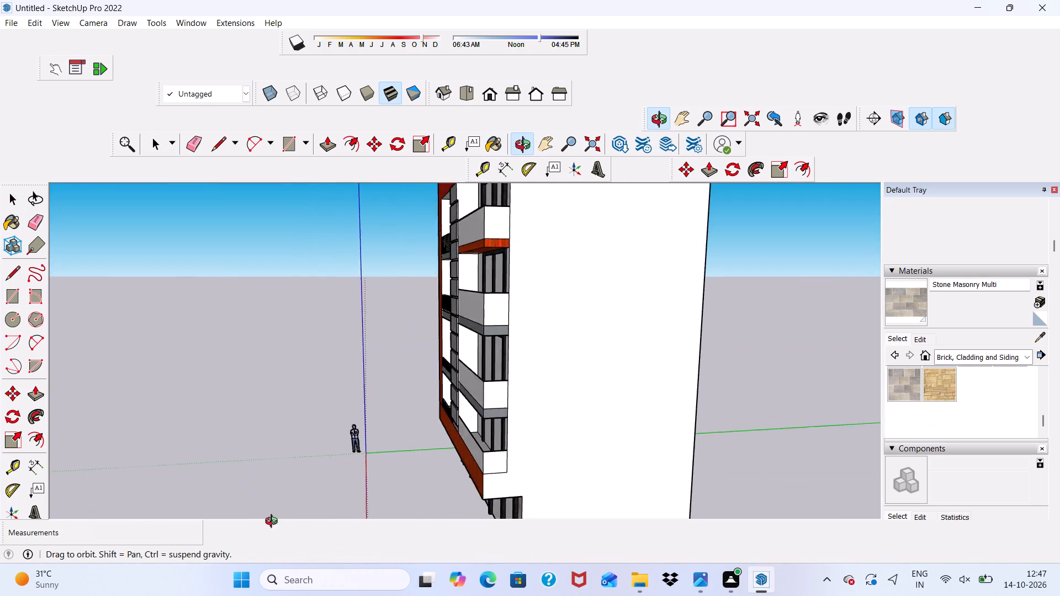
middle_drag(274, 523, 587, 416)
scroll(512, 400, down, 3)
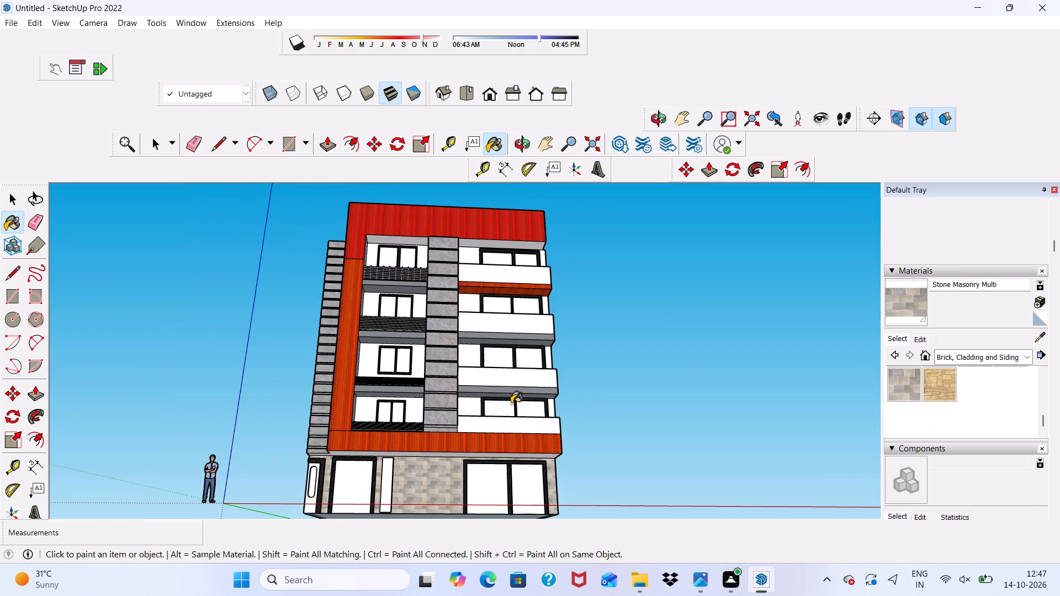
scroll(511, 455, up, 3)
middle_drag(513, 456, 523, 367)
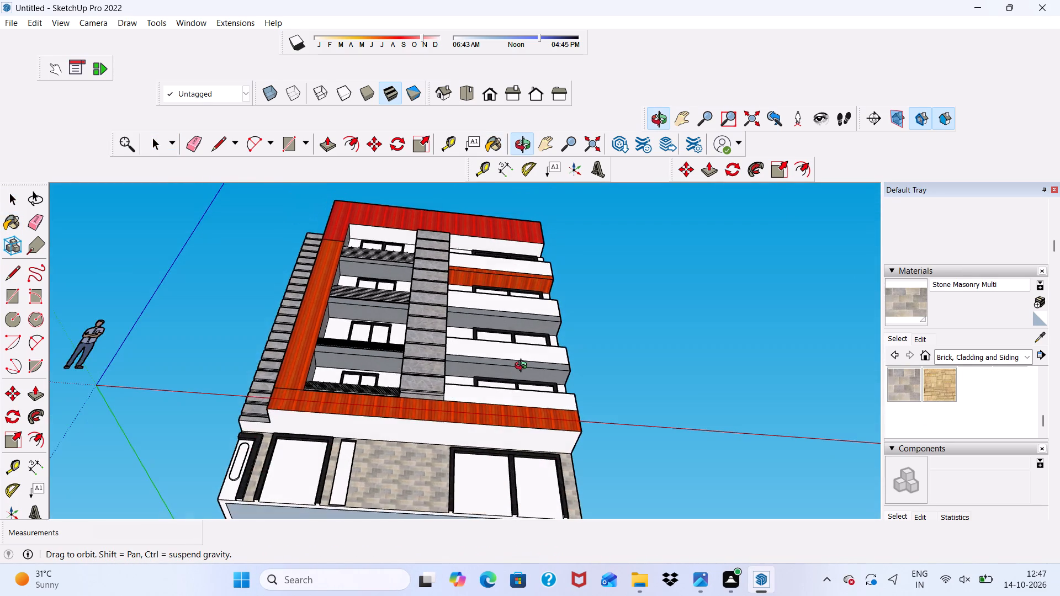
middle_drag(523, 367, 428, 426)
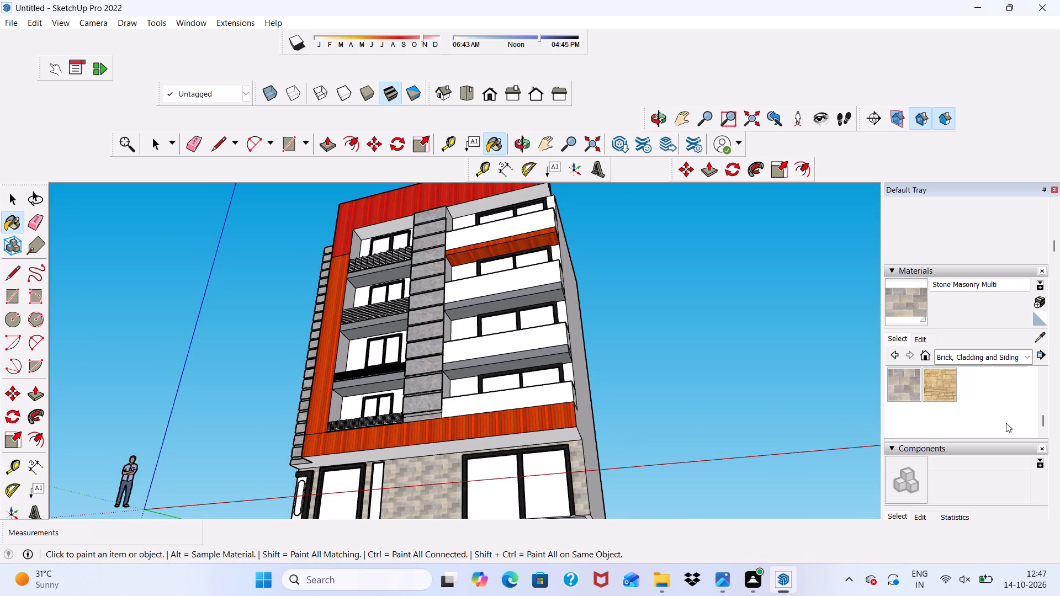
Paint the underside of the overhanging wood band above the ground floor with Wood Veneer 01 from the Wood materials.
click(1029, 351)
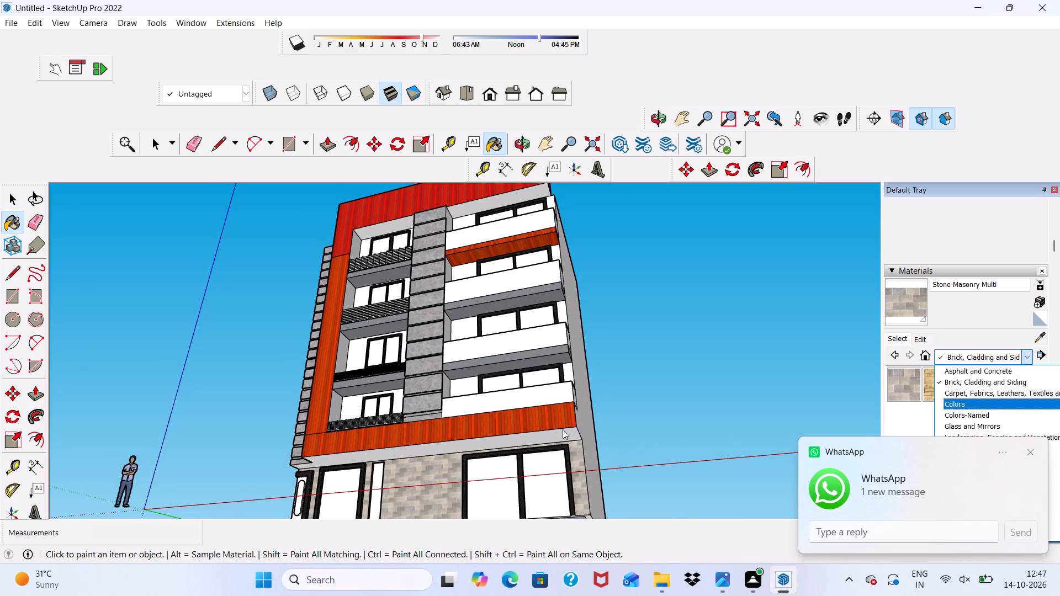
scroll(980, 381, down, 6)
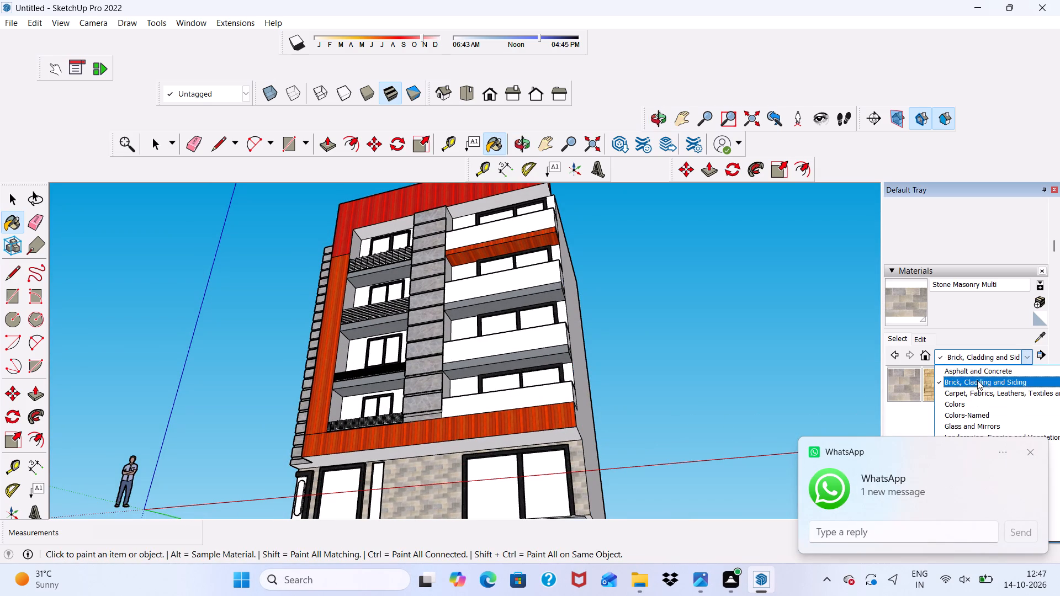
scroll(977, 380, down, 15)
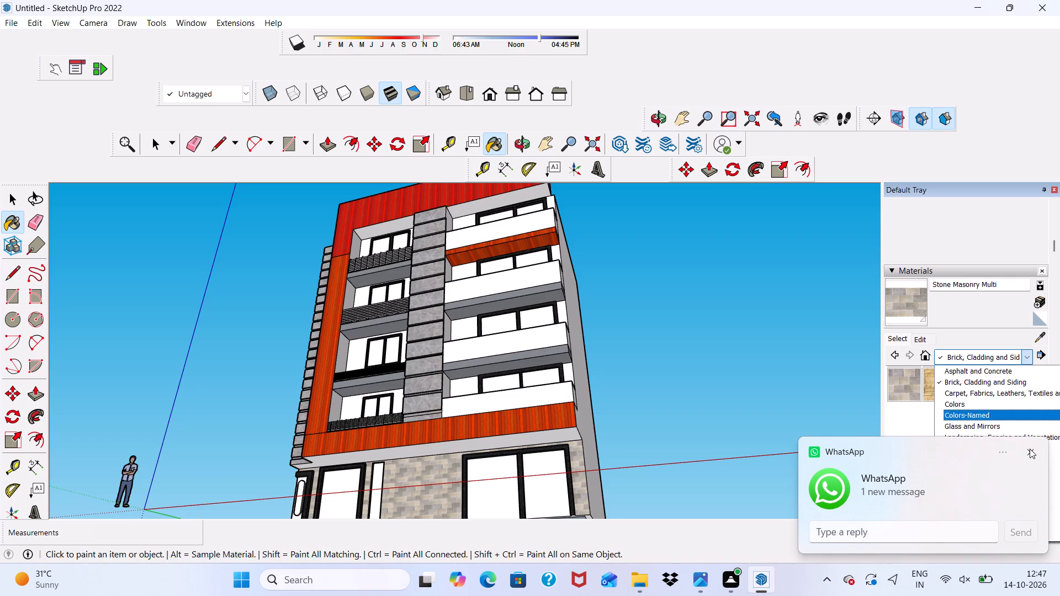
click(1030, 449)
click(1029, 354)
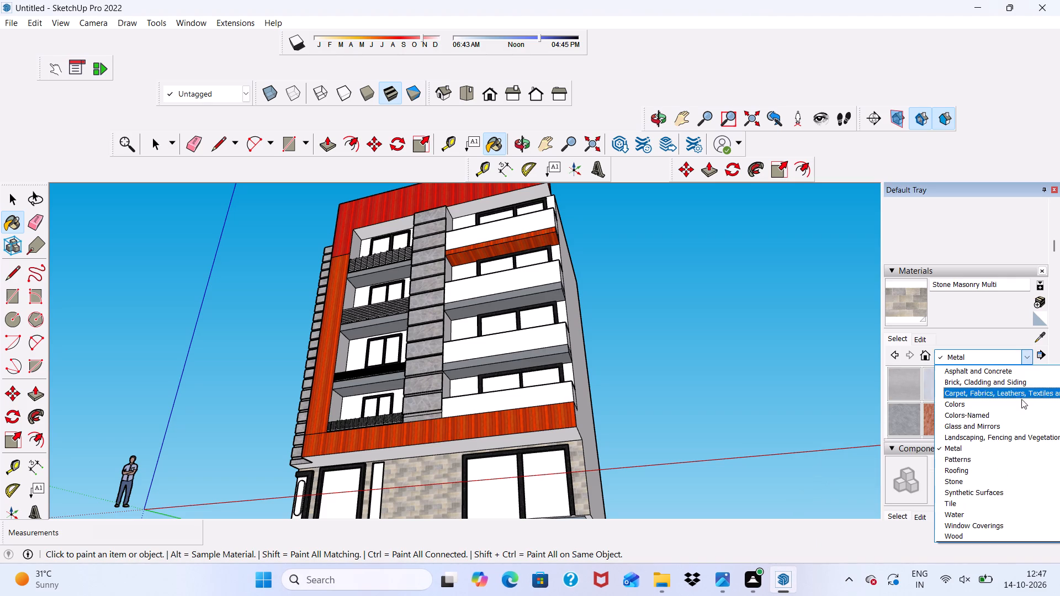
click(982, 534)
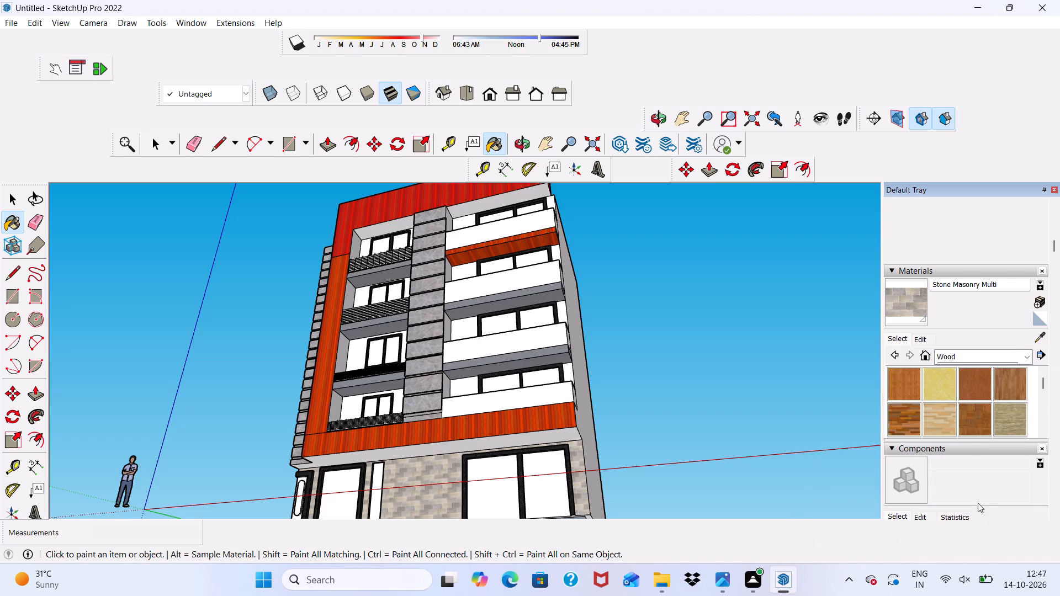
scroll(973, 412, down, 1)
click(973, 400)
scroll(605, 461, up, 3)
scroll(482, 450, up, 6)
click(494, 413)
Examine the upper-floor balconies and windows, the overall facade and the ground-floor openings.
scroll(496, 414, down, 6)
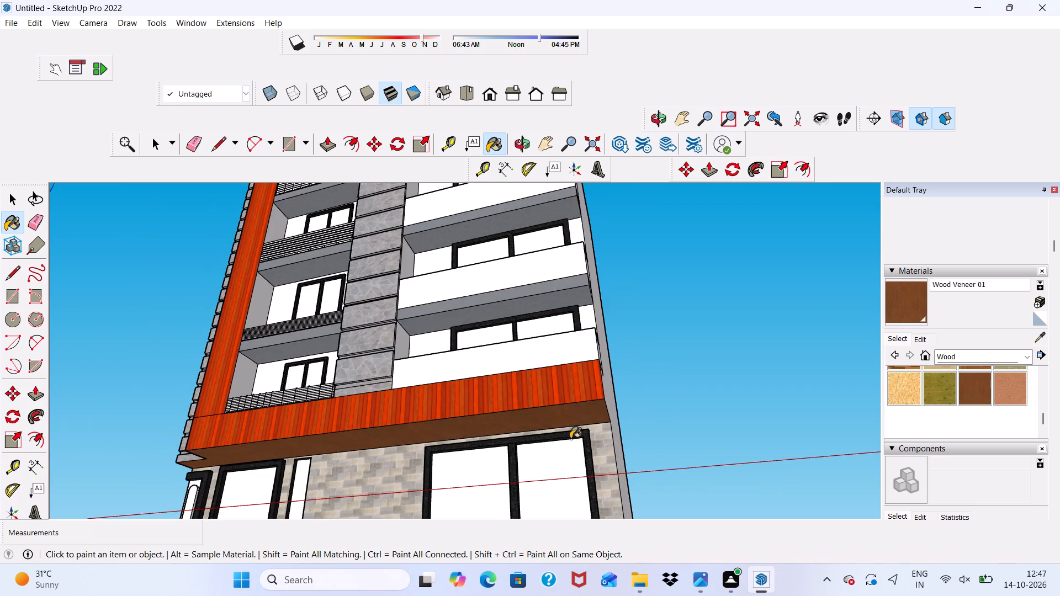
middle_drag(569, 438, 582, 493)
scroll(582, 493, down, 1)
scroll(568, 355, up, 6)
middle_drag(565, 354, 565, 306)
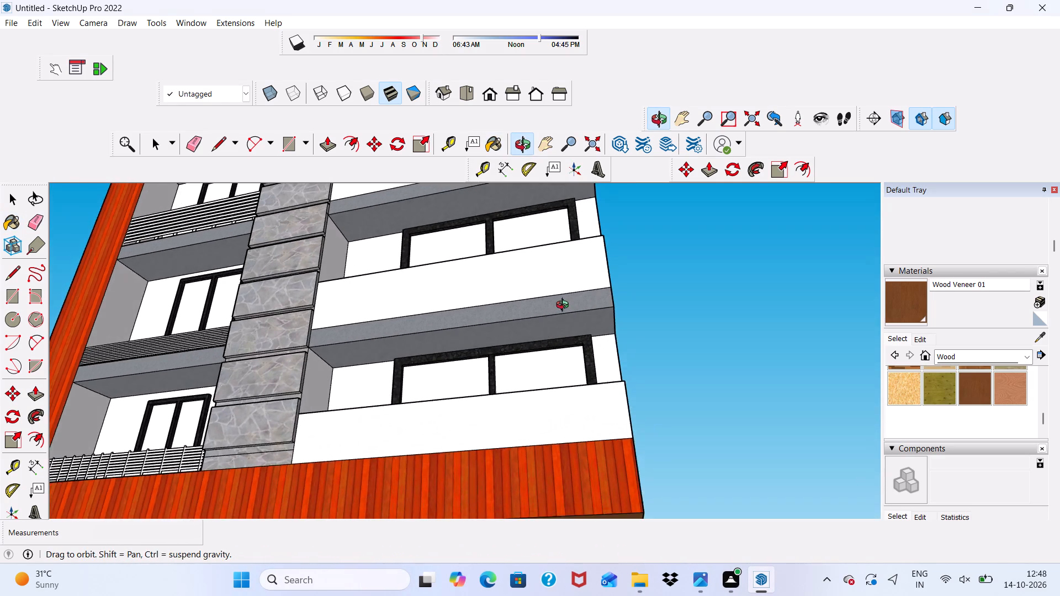
middle_drag(565, 306, 566, 305)
scroll(573, 303, up, 6)
scroll(584, 300, down, 5)
middle_drag(628, 314, 624, 438)
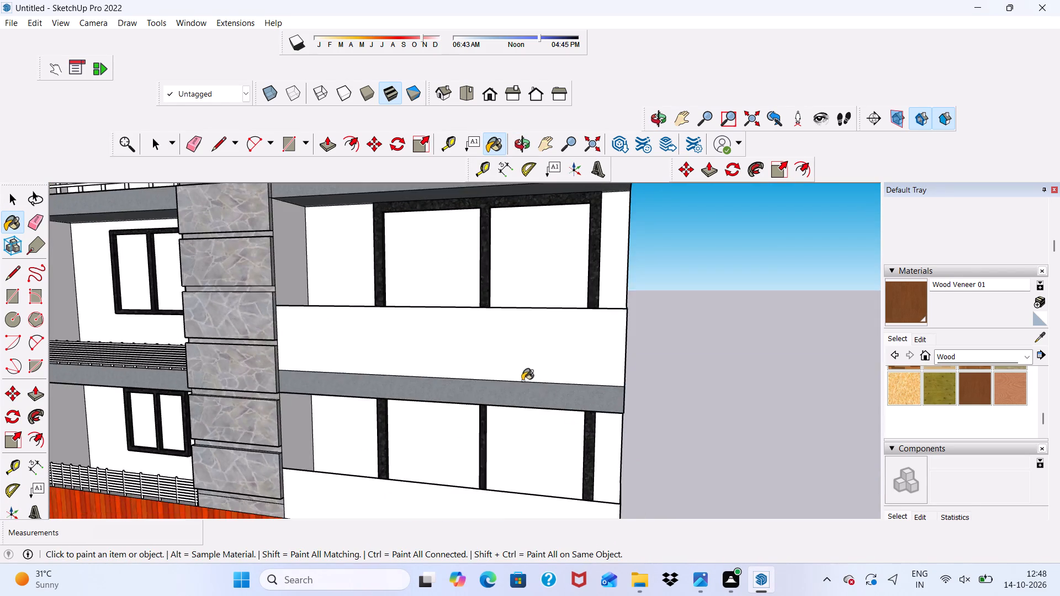
scroll(522, 376, down, 7)
scroll(587, 344, down, 6)
scroll(539, 393, down, 6)
middle_drag(534, 406, 506, 356)
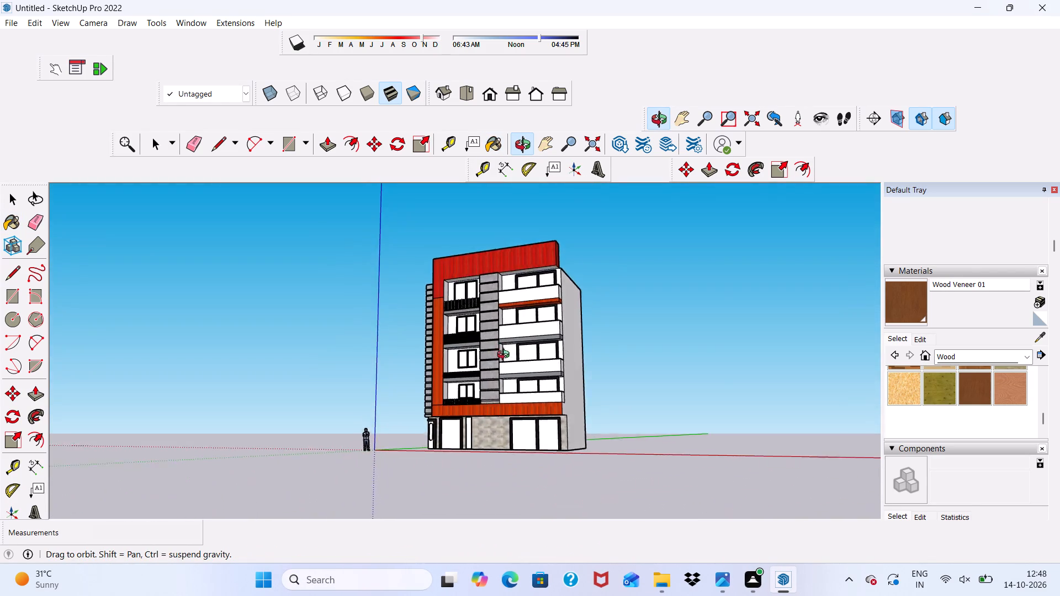
middle_drag(506, 356, 520, 413)
scroll(524, 449, up, 7)
key(space)
scroll(492, 422, up, 6)
middle_drag(492, 421, 560, 372)
scroll(560, 372, down, 1)
scroll(644, 372, up, 1)
Paint both panes of the wide ground-floor window and the single framed opening with Translucent Glass Gray from Glass and Mirrors.
click(1026, 355)
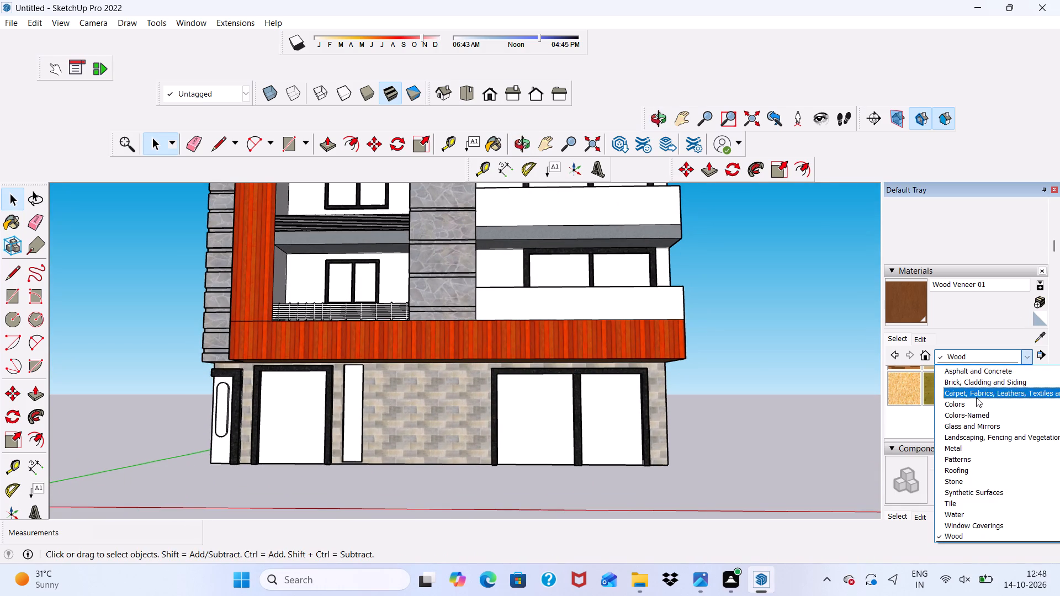
click(967, 425)
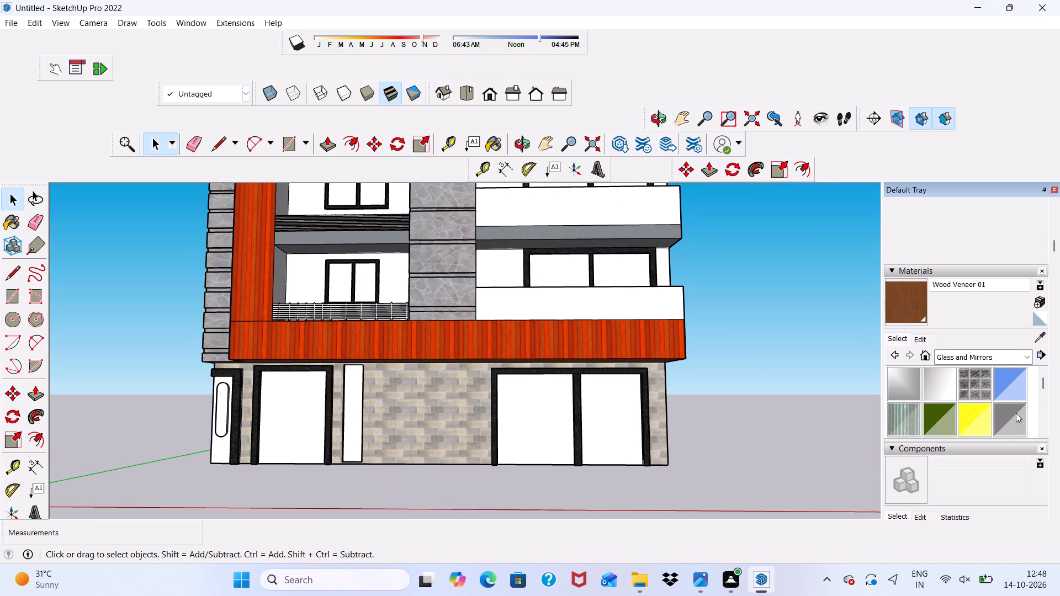
click(1020, 414)
click(918, 340)
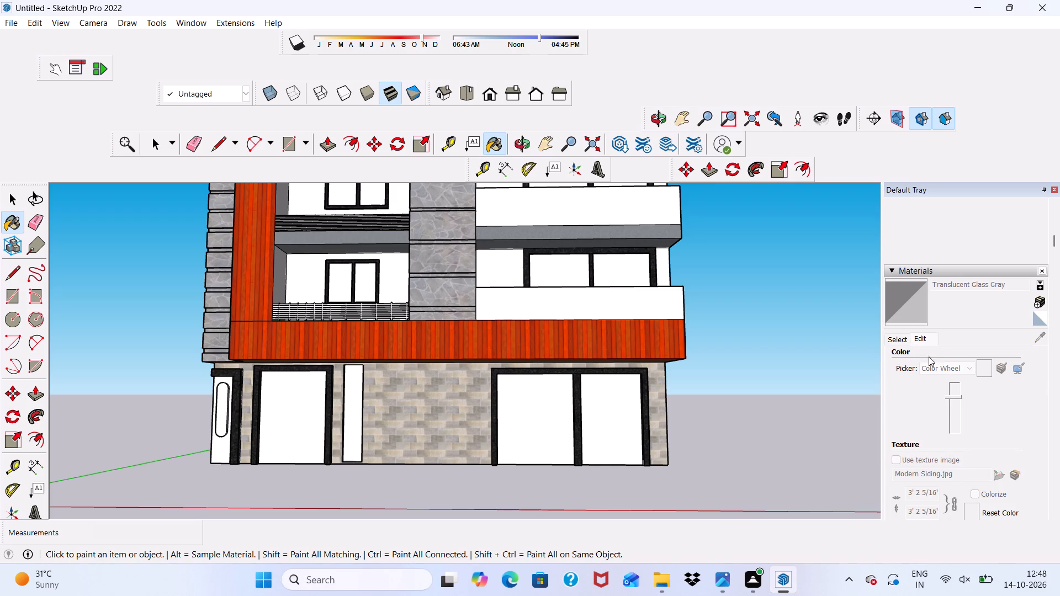
scroll(938, 425, down, 3)
scroll(967, 374, up, 1)
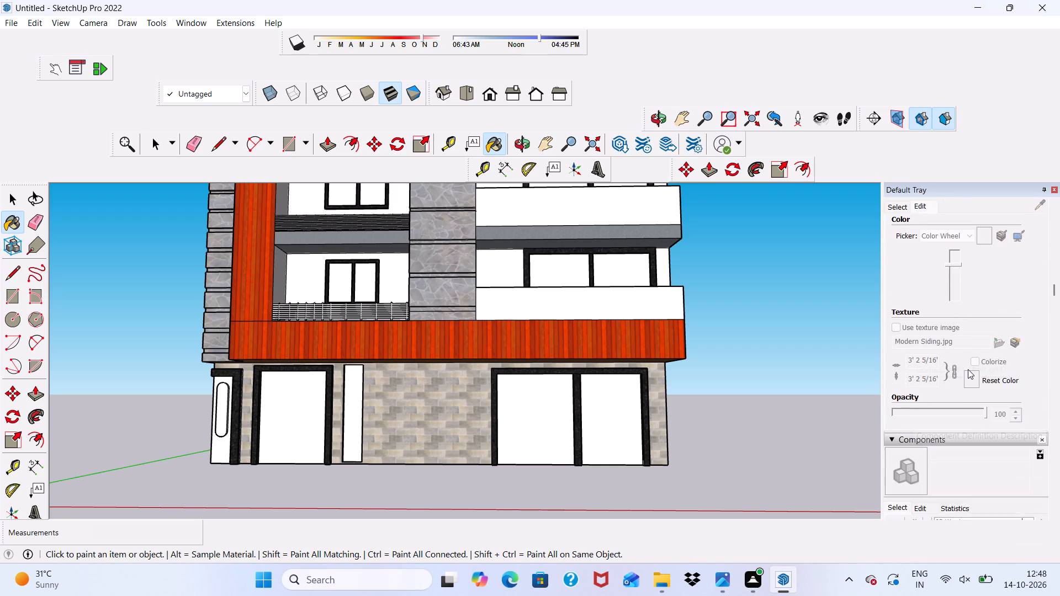
scroll(968, 369, up, 1)
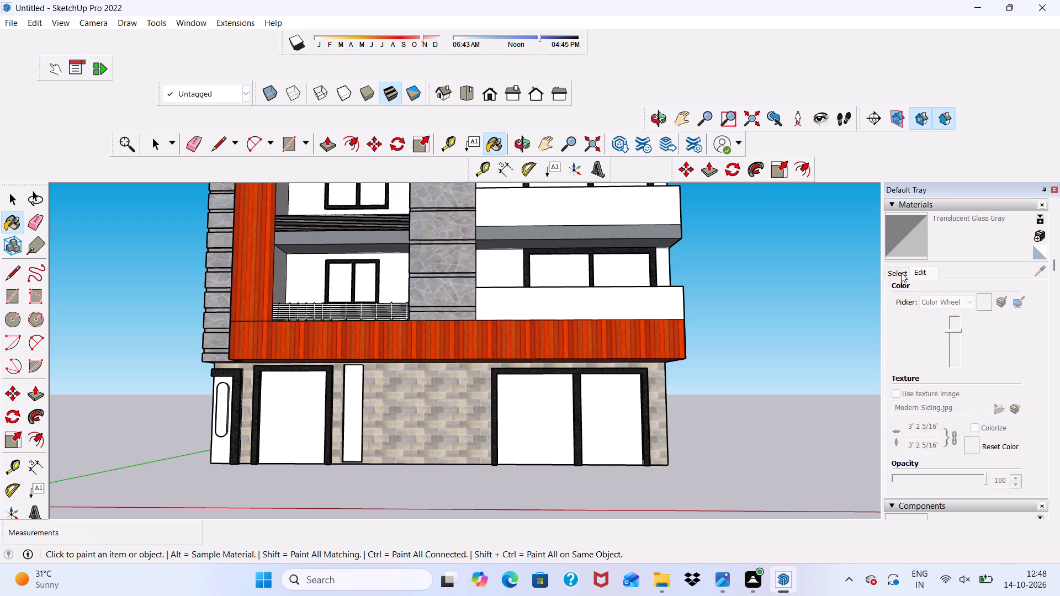
click(901, 273)
scroll(612, 412, up, 3)
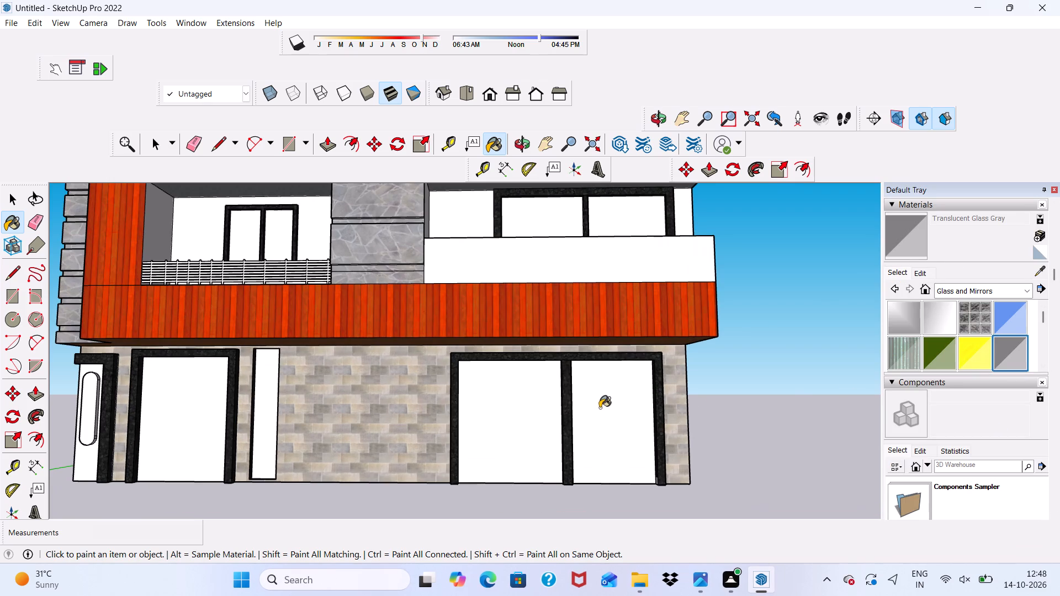
click(600, 408)
scroll(467, 455, up, 4)
click(465, 444)
scroll(465, 444, down, 11)
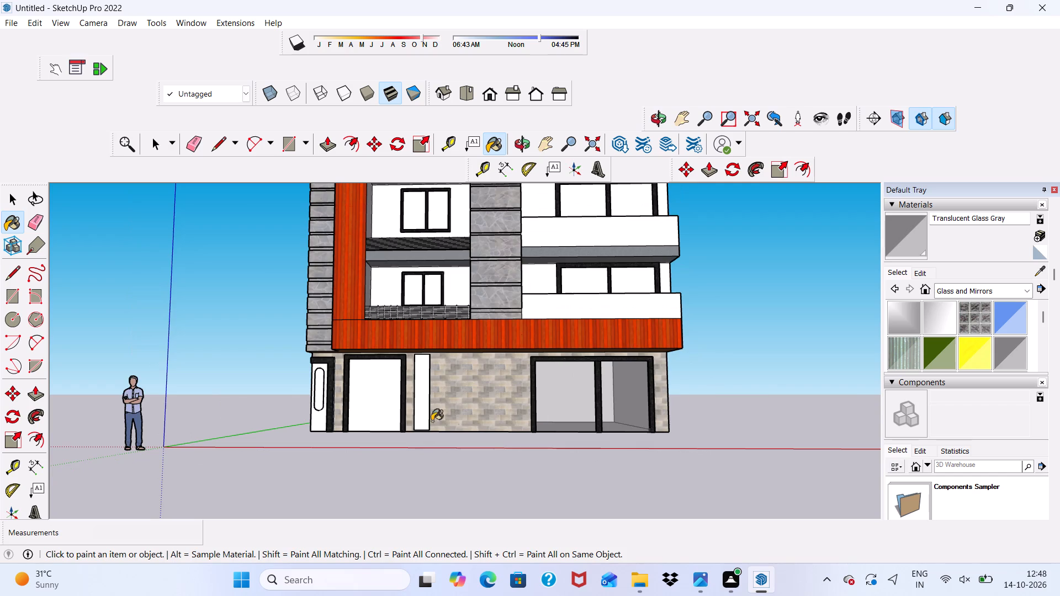
scroll(402, 411, up, 5)
click(388, 387)
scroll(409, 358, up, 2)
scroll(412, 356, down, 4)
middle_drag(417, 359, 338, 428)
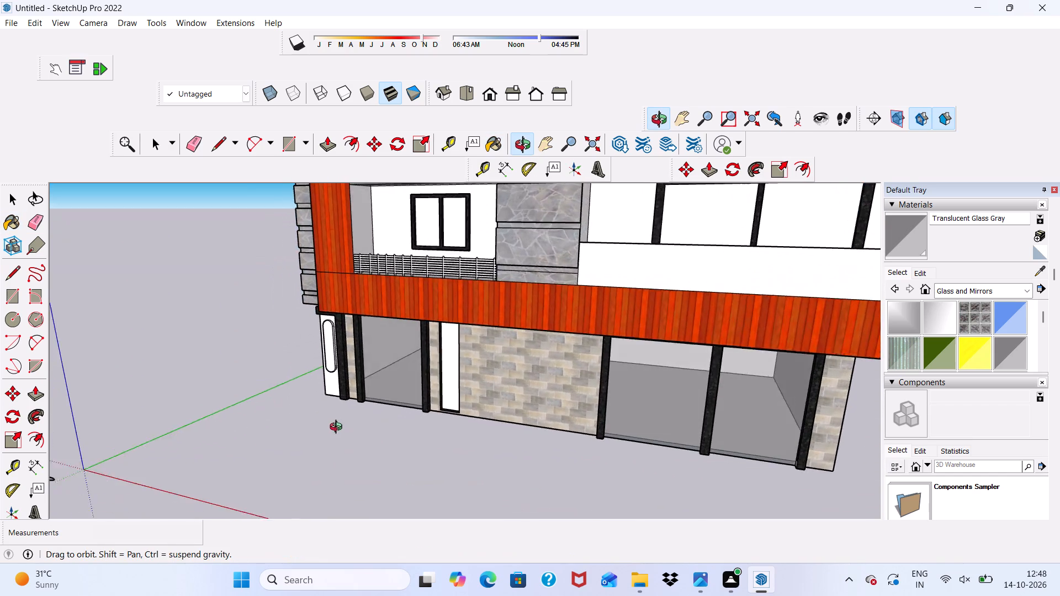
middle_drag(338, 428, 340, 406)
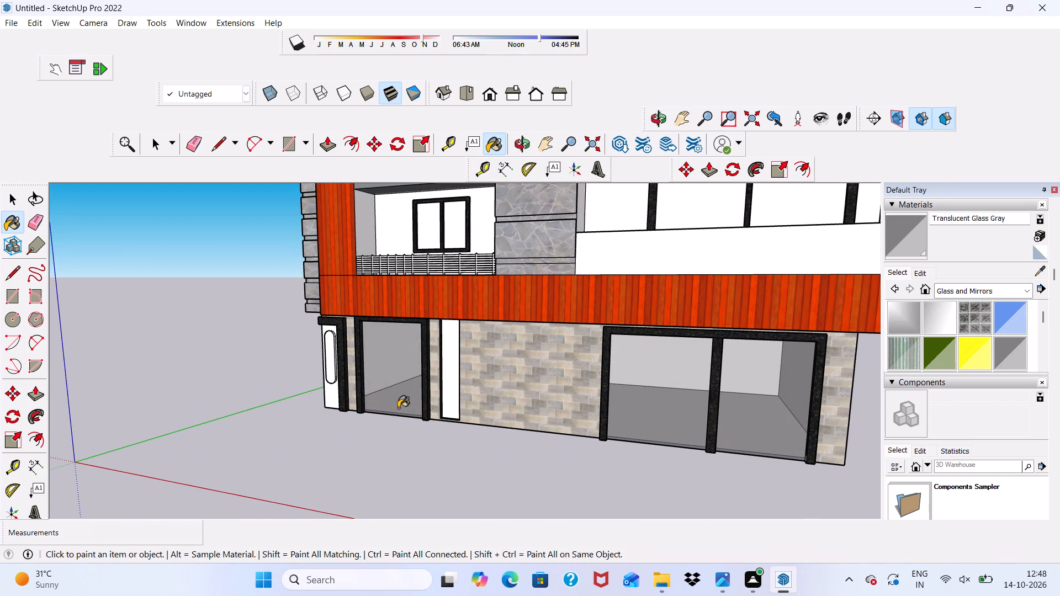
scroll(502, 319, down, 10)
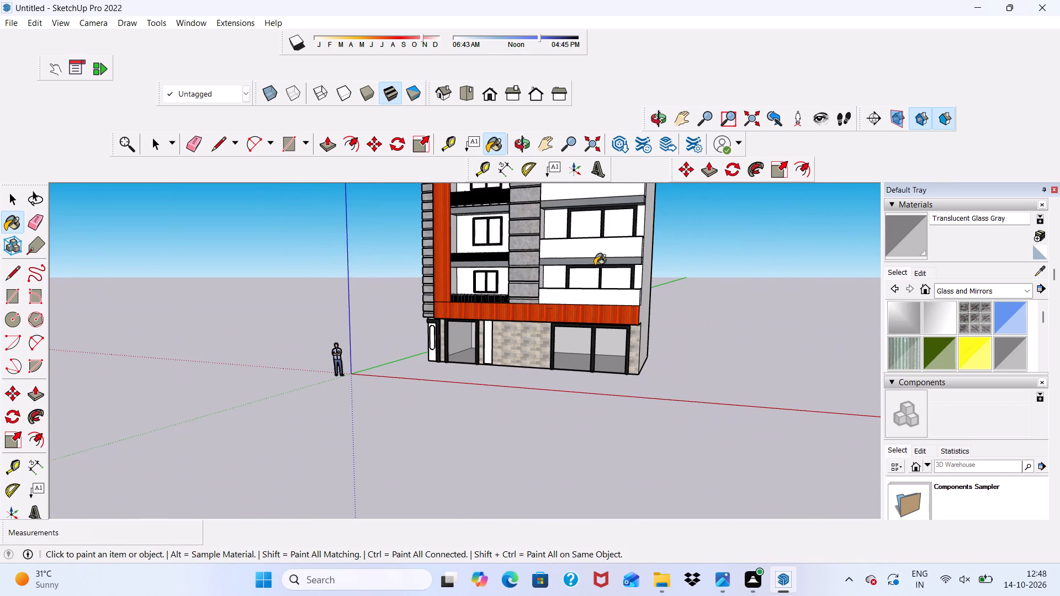
Paint both panes of the wide balcony windows on the first and second upper floors with Translucent Glass Blue.
middle_drag(660, 200, 709, 201)
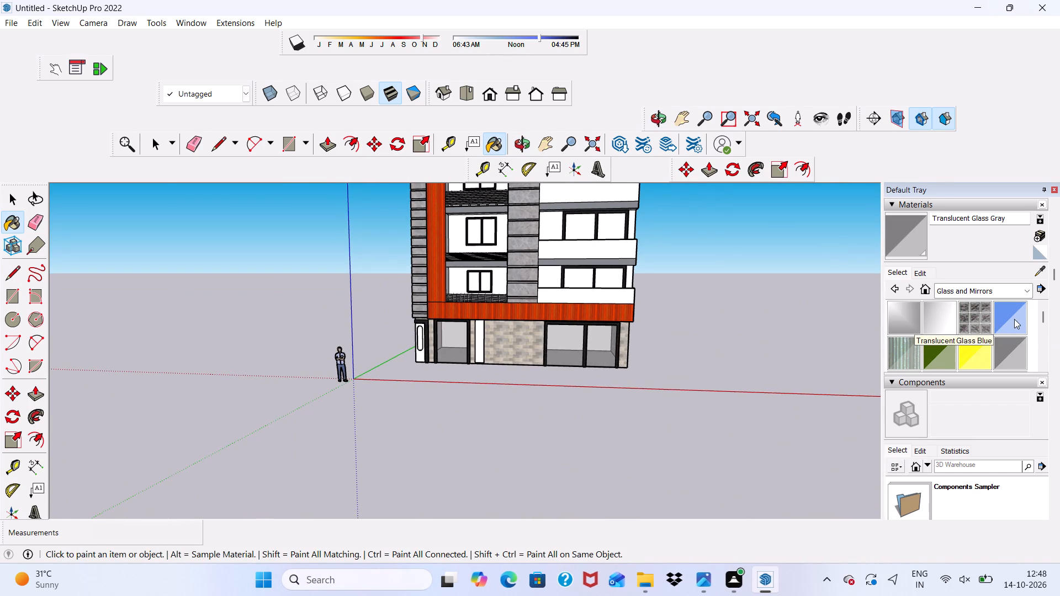
click(1014, 319)
scroll(759, 256, up, 12)
click(532, 289)
click(587, 282)
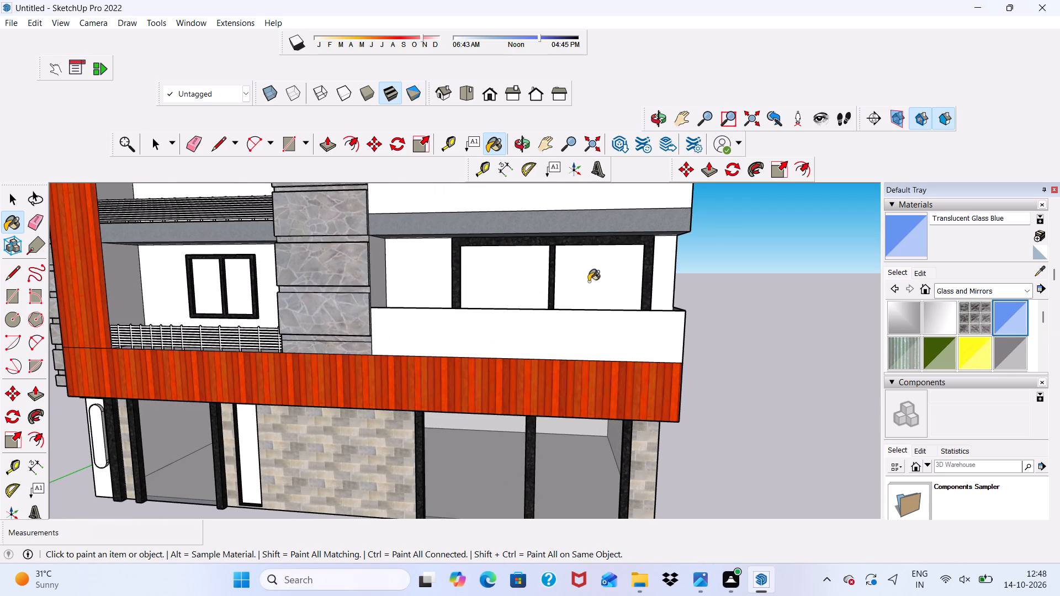
scroll(590, 301, down, 11)
middle_drag(589, 340, 608, 339)
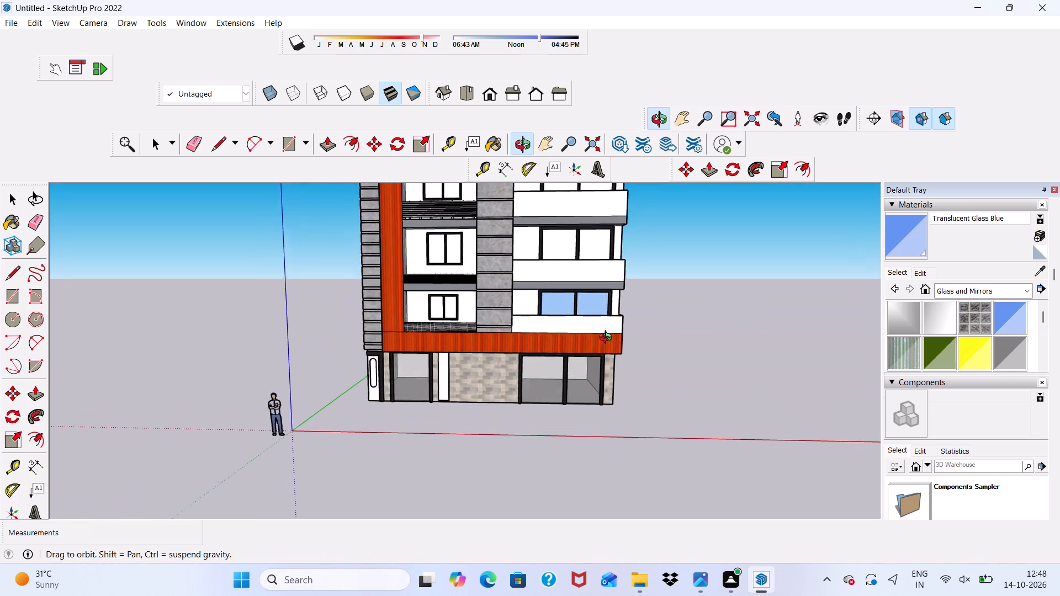
middle_drag(608, 339, 494, 387)
scroll(532, 330, up, 6)
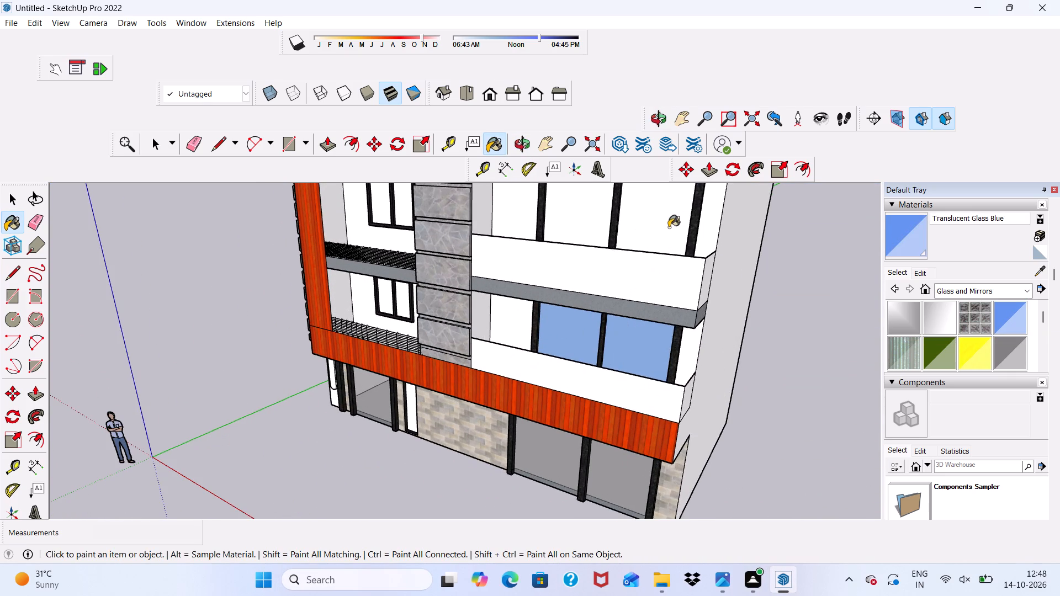
drag(669, 227, 660, 231)
click(561, 201)
Paint both panes of the wide balcony windows on the third and top floors with Translucent Glass Blue.
scroll(568, 265, down, 12)
scroll(637, 250, up, 3)
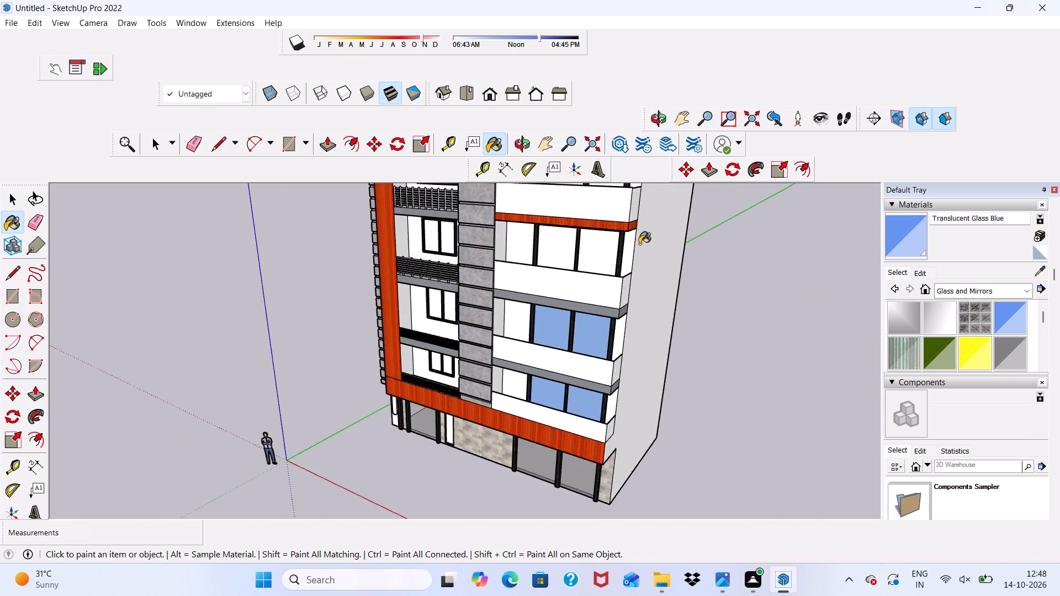
scroll(639, 244, up, 8)
click(588, 255)
click(529, 255)
scroll(532, 271, down, 12)
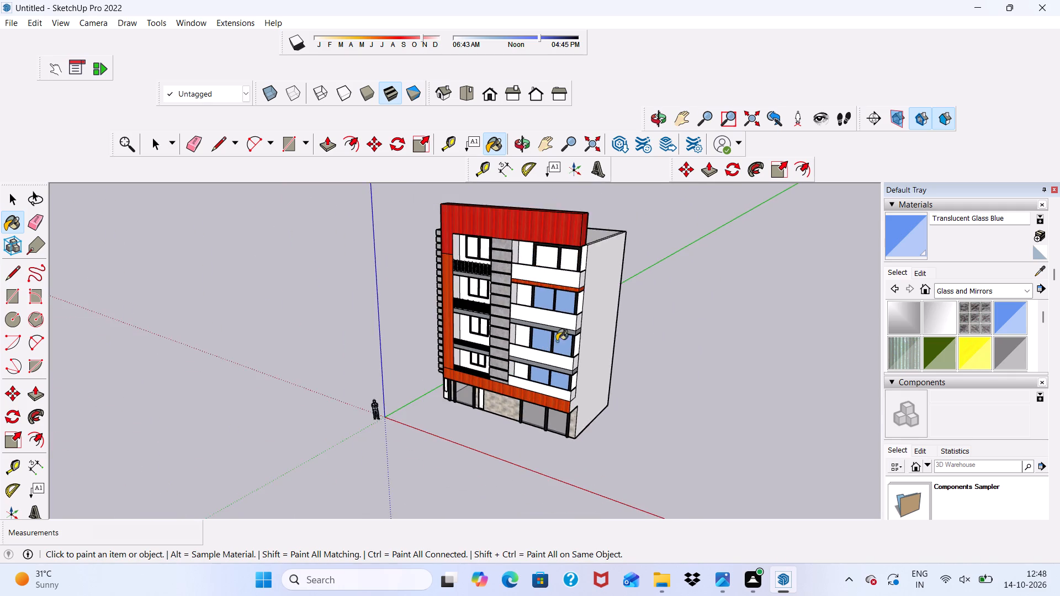
middle_drag(570, 300, 761, 203)
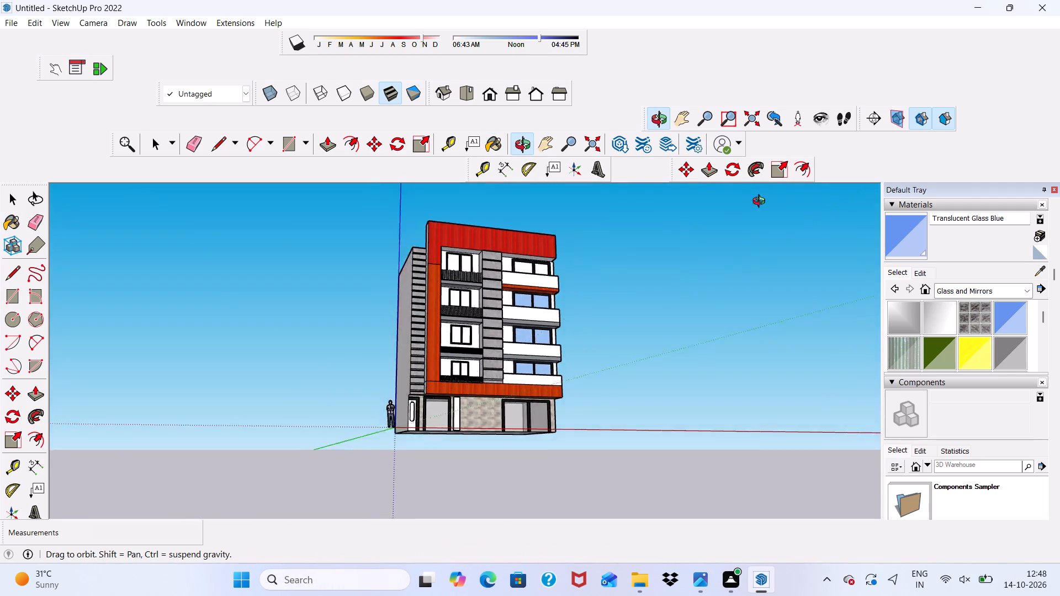
middle_drag(761, 203, 622, 256)
scroll(600, 252, up, 10)
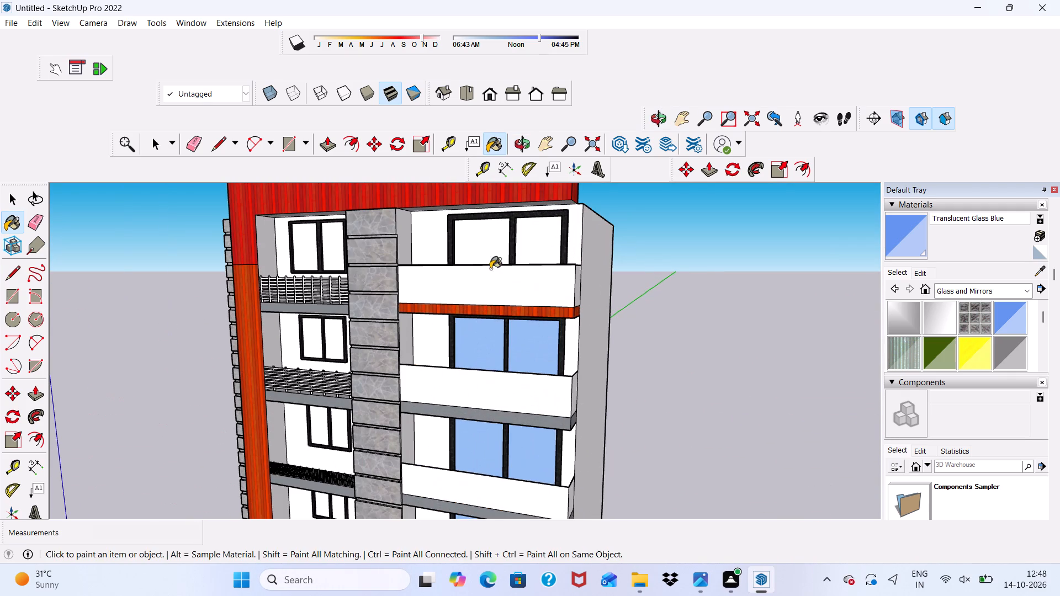
click(540, 250)
click(492, 250)
scroll(457, 307, down, 3)
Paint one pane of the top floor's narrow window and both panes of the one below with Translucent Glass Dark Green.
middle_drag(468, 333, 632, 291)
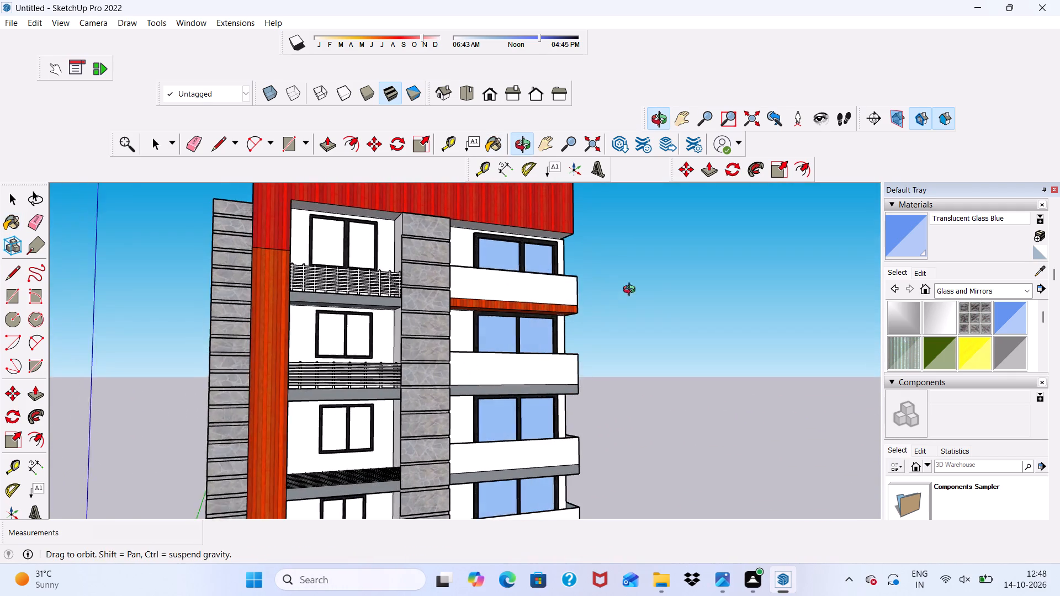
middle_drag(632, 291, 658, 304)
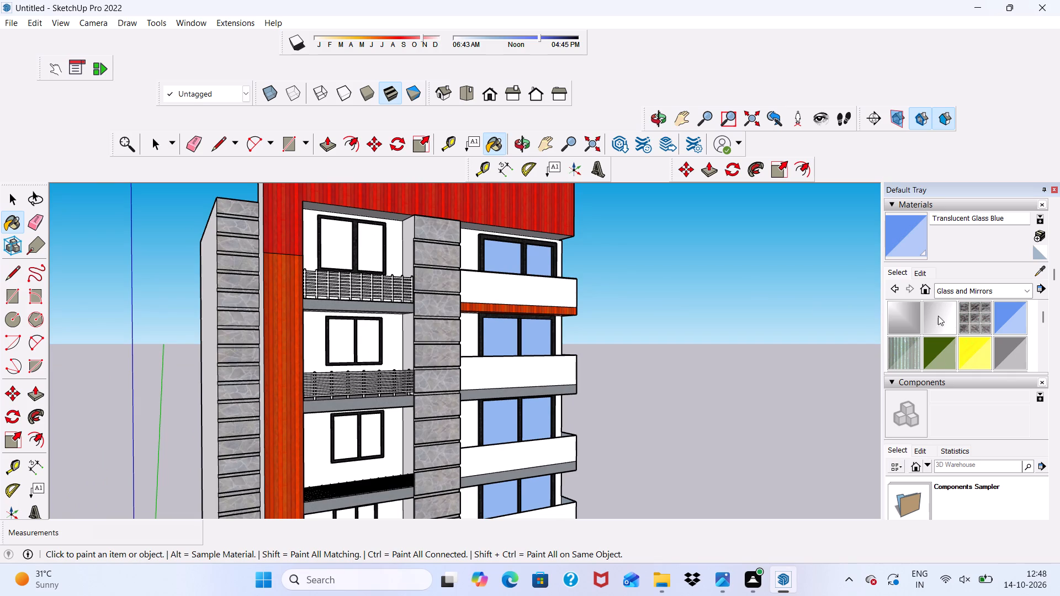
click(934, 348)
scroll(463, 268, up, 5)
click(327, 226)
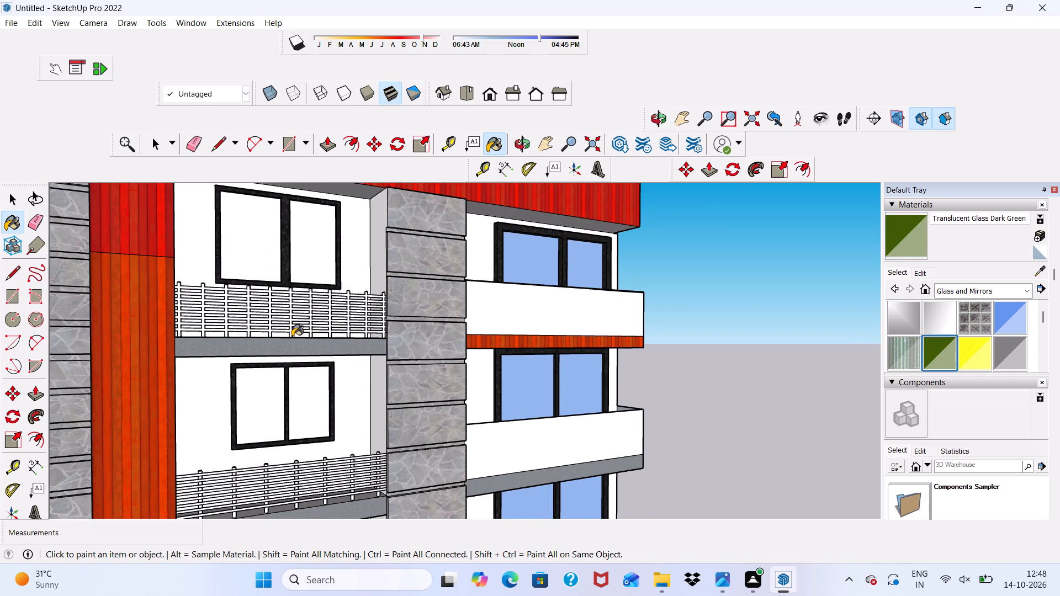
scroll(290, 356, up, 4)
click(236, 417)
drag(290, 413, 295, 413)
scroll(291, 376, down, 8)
Paint both panes of the narrow windows on the two highest floors with Translucent Glass Gray.
middle_drag(373, 368, 243, 400)
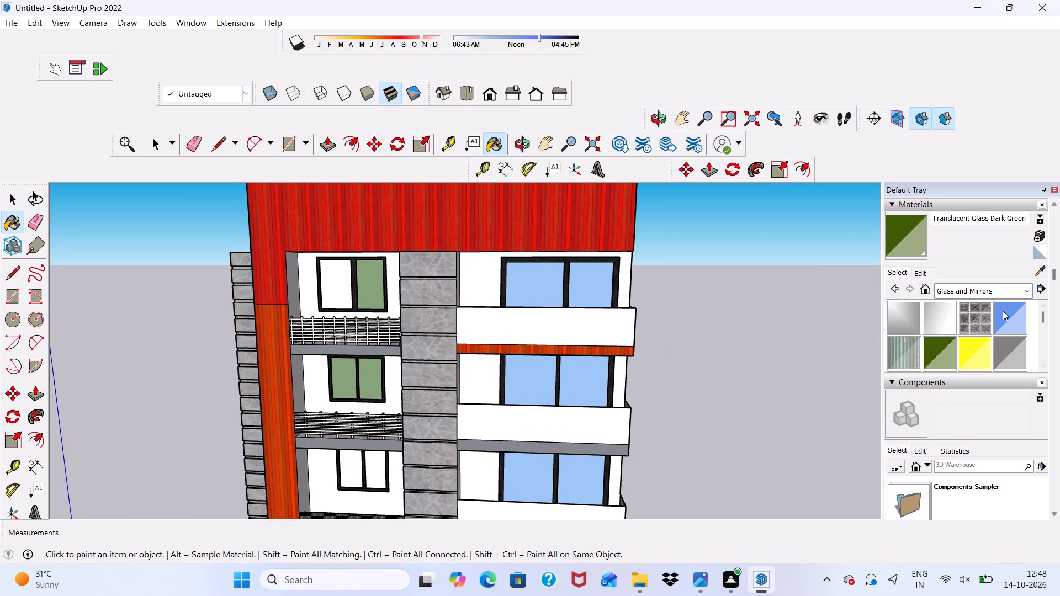
scroll(958, 314, down, 2)
scroll(983, 325, up, 1)
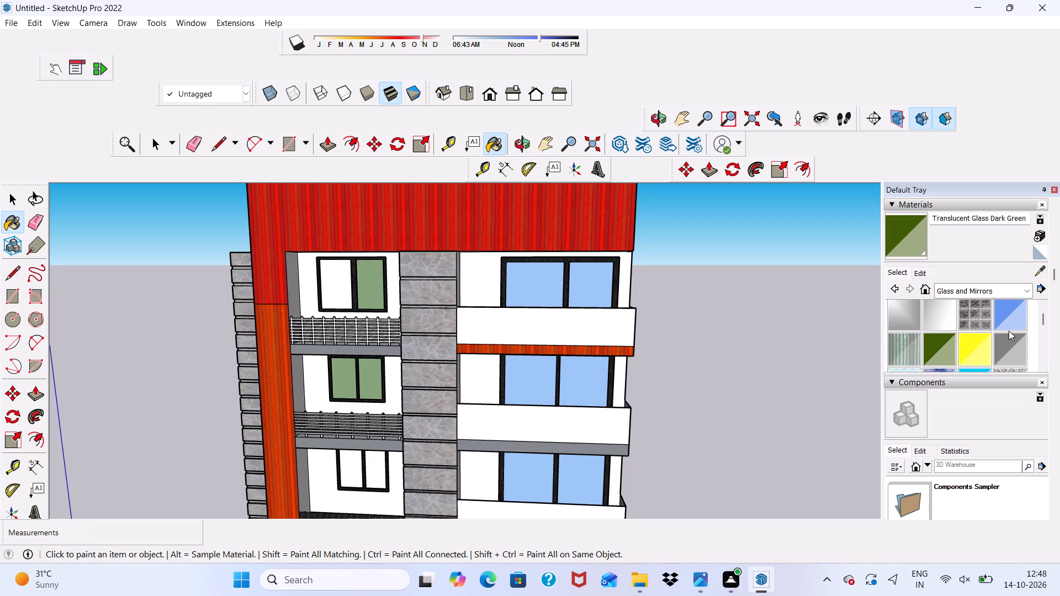
click(1003, 353)
scroll(435, 279, up, 6)
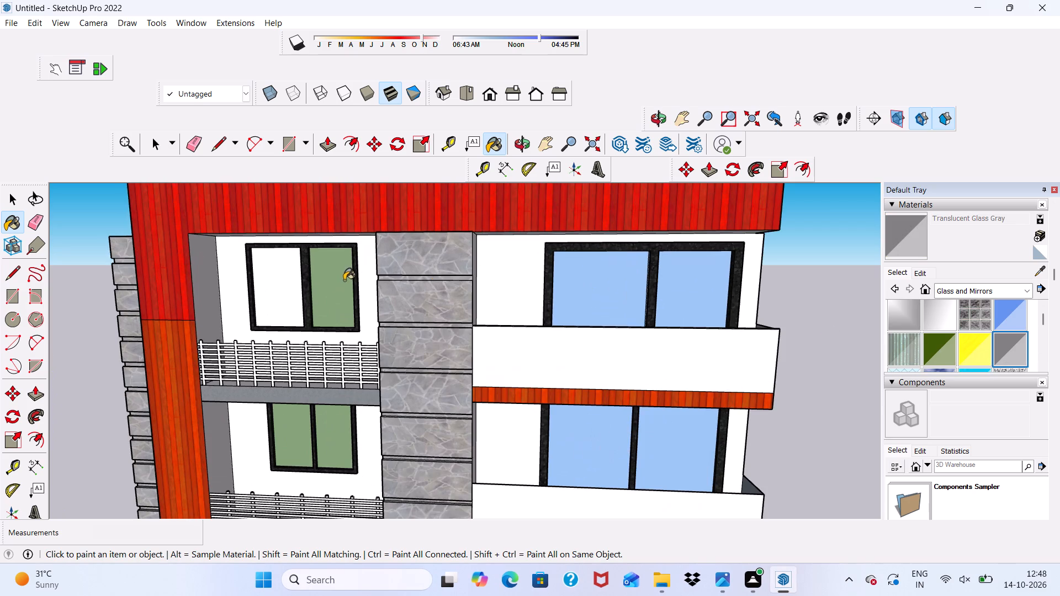
click(343, 280)
click(262, 295)
scroll(288, 290, down, 8)
scroll(507, 316, up, 8)
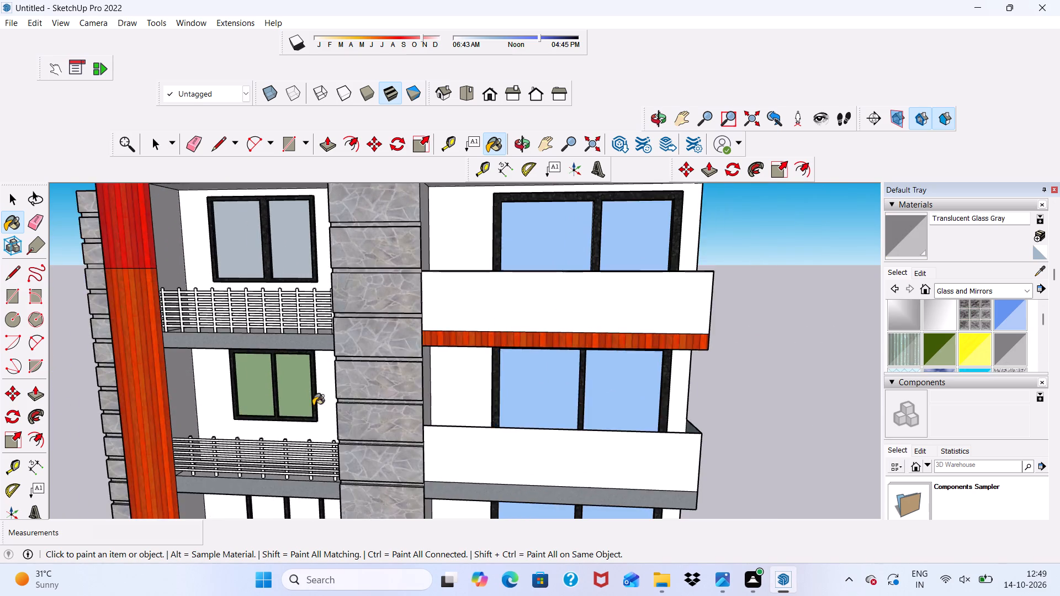
scroll(313, 406, up, 2)
click(200, 351)
click(301, 375)
Paint both panes of the narrow windows on the two lower upper floors with Translucent Glass Gray.
scroll(316, 313, down, 7)
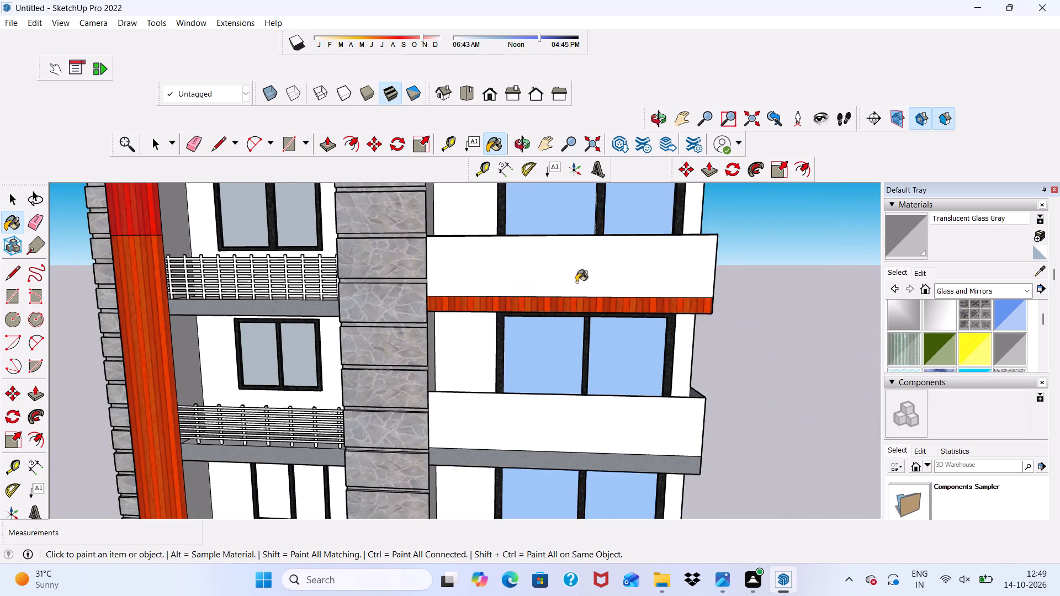
scroll(616, 194, down, 7)
scroll(393, 451, up, 6)
scroll(514, 308, up, 6)
click(444, 335)
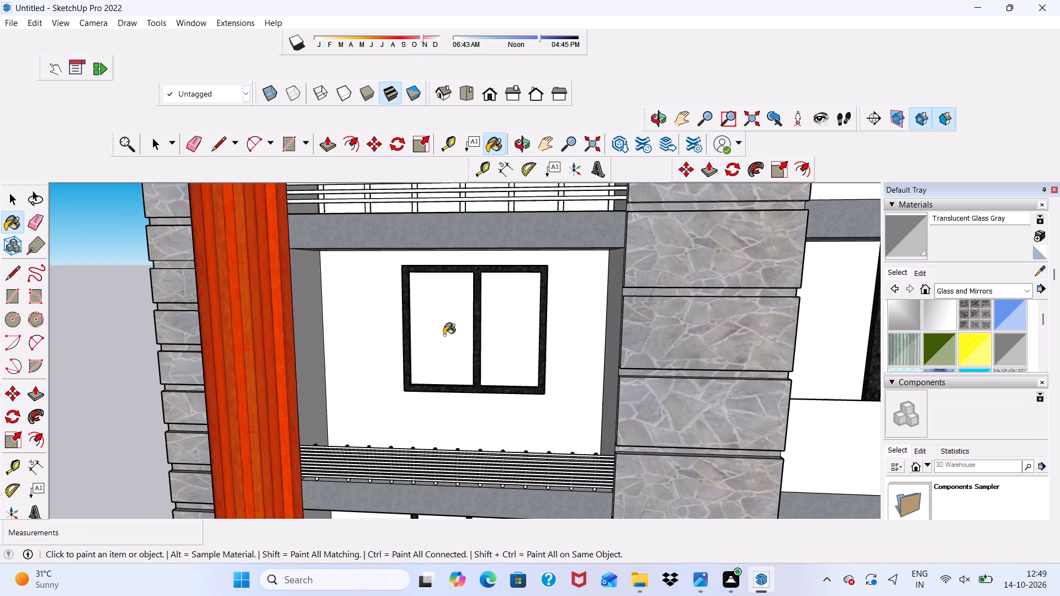
click(524, 332)
scroll(510, 312, down, 12)
scroll(566, 384, up, 12)
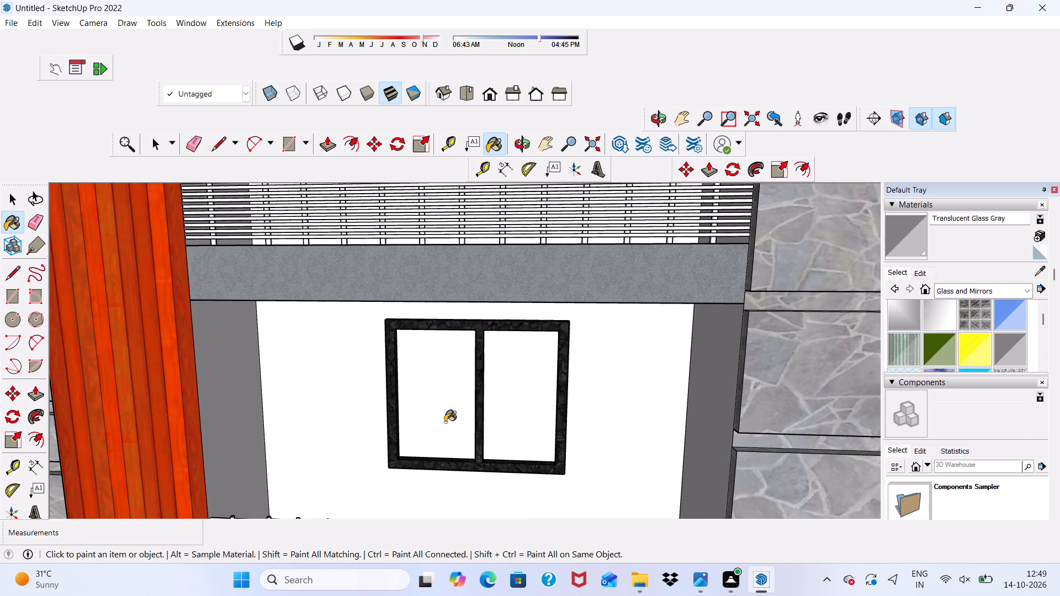
click(444, 411)
drag(512, 389, 527, 386)
Examine the narrow windows, the balconies and the ground-floor facade from below and from the front.
scroll(514, 316, down, 5)
middle_drag(518, 372, 570, 257)
scroll(497, 284, up, 1)
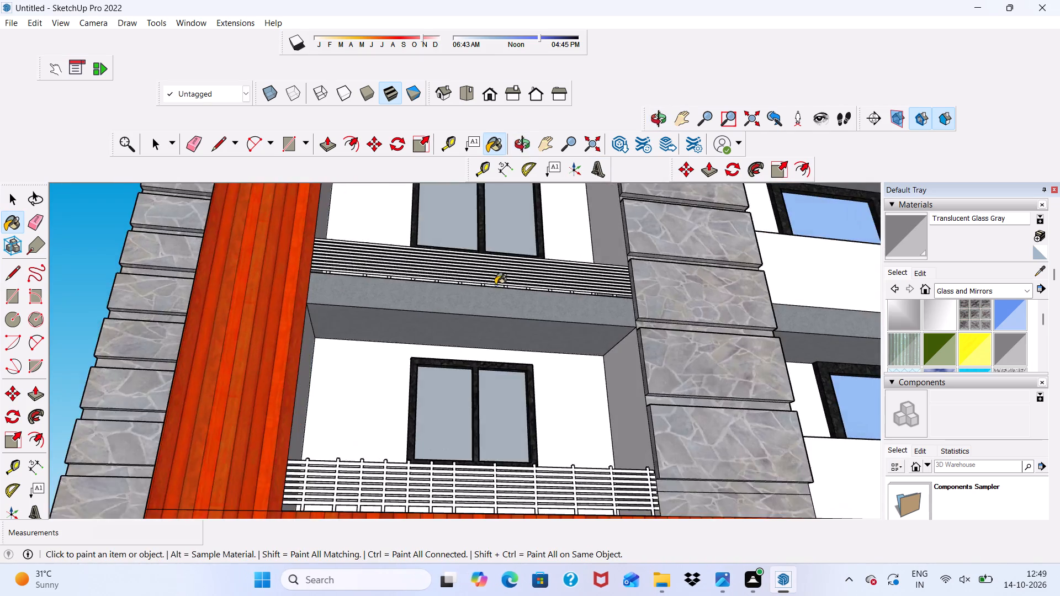
scroll(467, 304, down, 12)
middle_drag(569, 352, 422, 406)
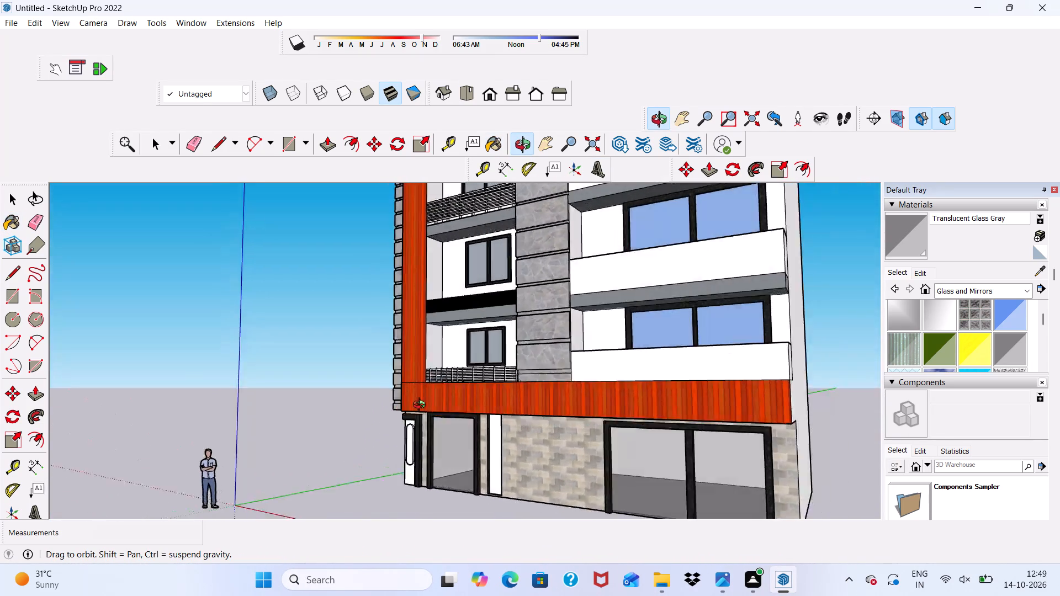
middle_drag(422, 406, 520, 441)
scroll(504, 417, up, 1)
scroll(516, 409, down, 5)
key(space)
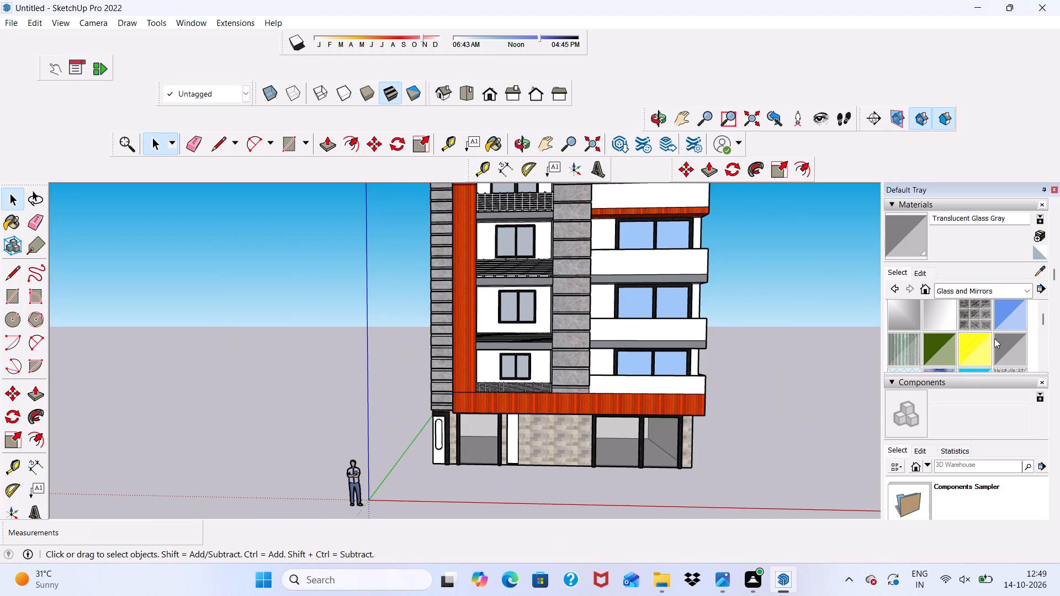
Paint the front parapets of the three lower wide balconies with Translucent Glass Tinted.
scroll(994, 338, down, 1)
click(976, 313)
scroll(868, 338, up, 5)
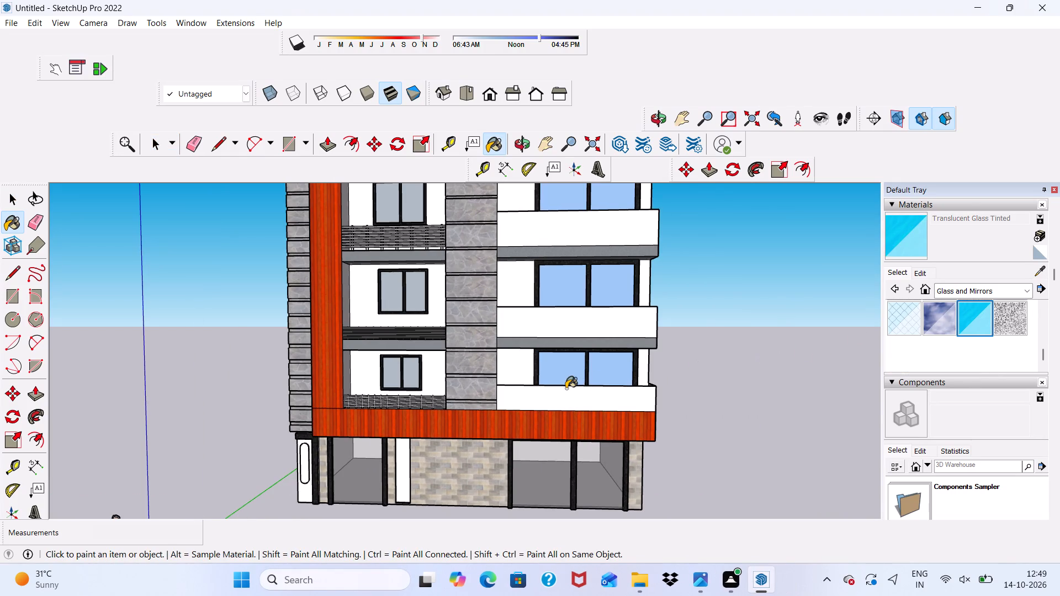
click(563, 389)
scroll(573, 323, up, 3)
click(581, 305)
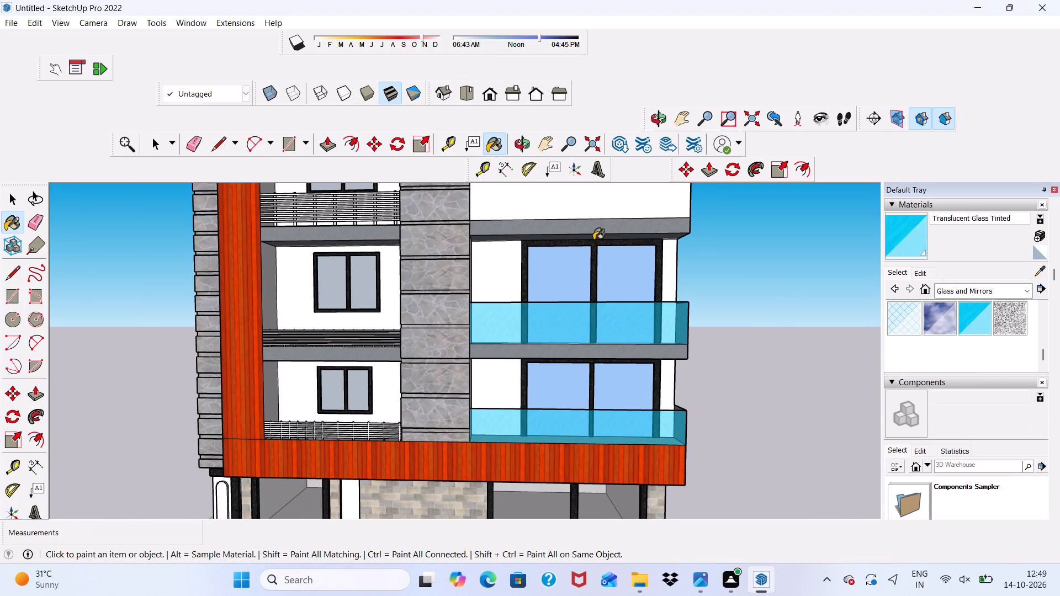
click(564, 200)
Paint the side parapets of the second and third wide balconies and the top balcony's front and side with Translucent Glass Tinted.
scroll(558, 332, down, 10)
middle_drag(616, 329, 454, 354)
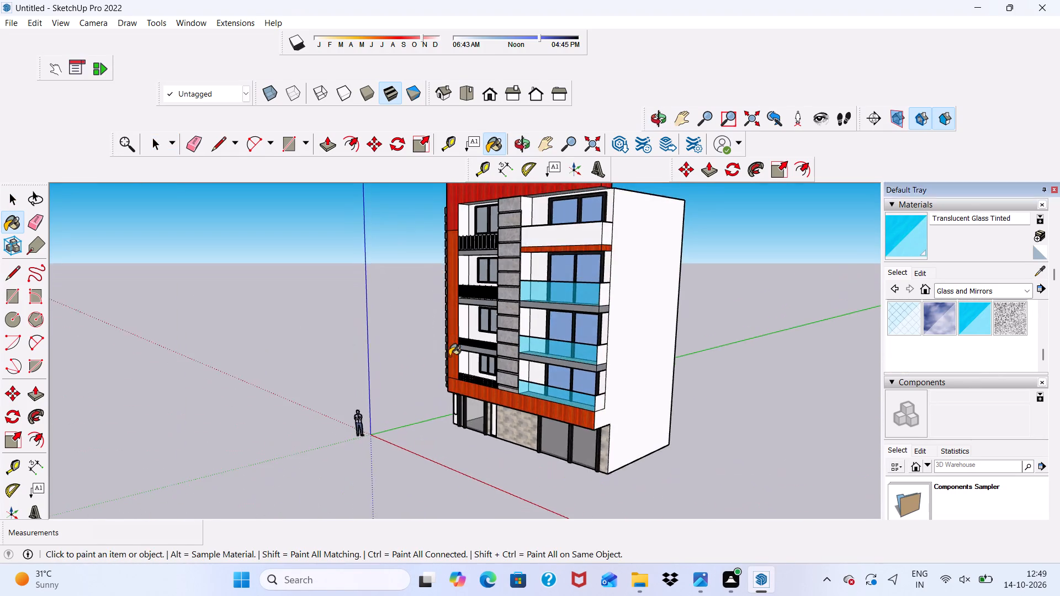
scroll(568, 296, up, 10)
click(599, 299)
scroll(593, 499, up, 3)
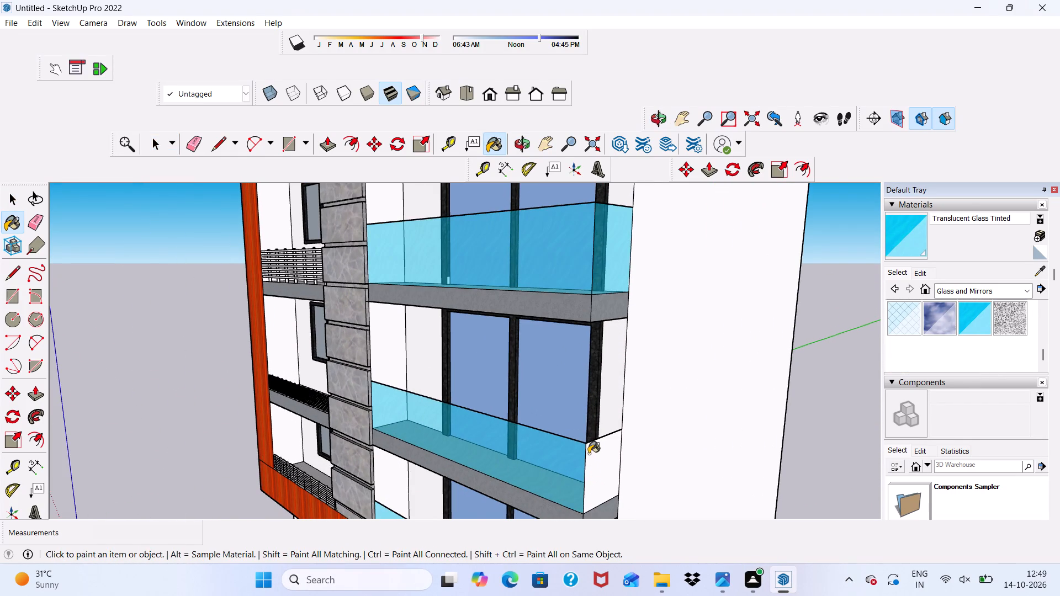
click(592, 454)
scroll(529, 366, down, 11)
scroll(559, 317, up, 4)
click(532, 283)
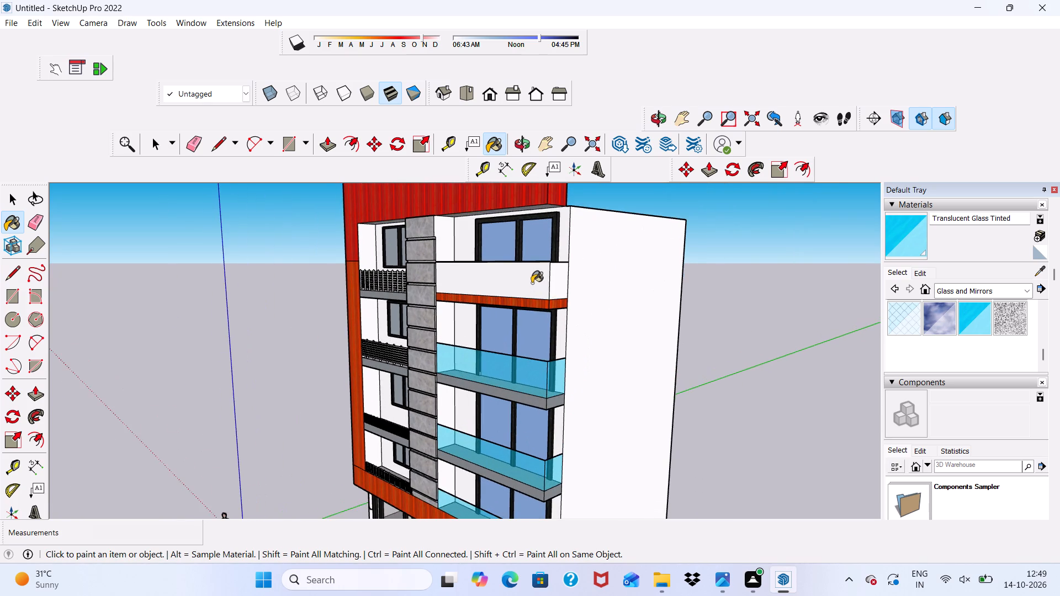
click(561, 269)
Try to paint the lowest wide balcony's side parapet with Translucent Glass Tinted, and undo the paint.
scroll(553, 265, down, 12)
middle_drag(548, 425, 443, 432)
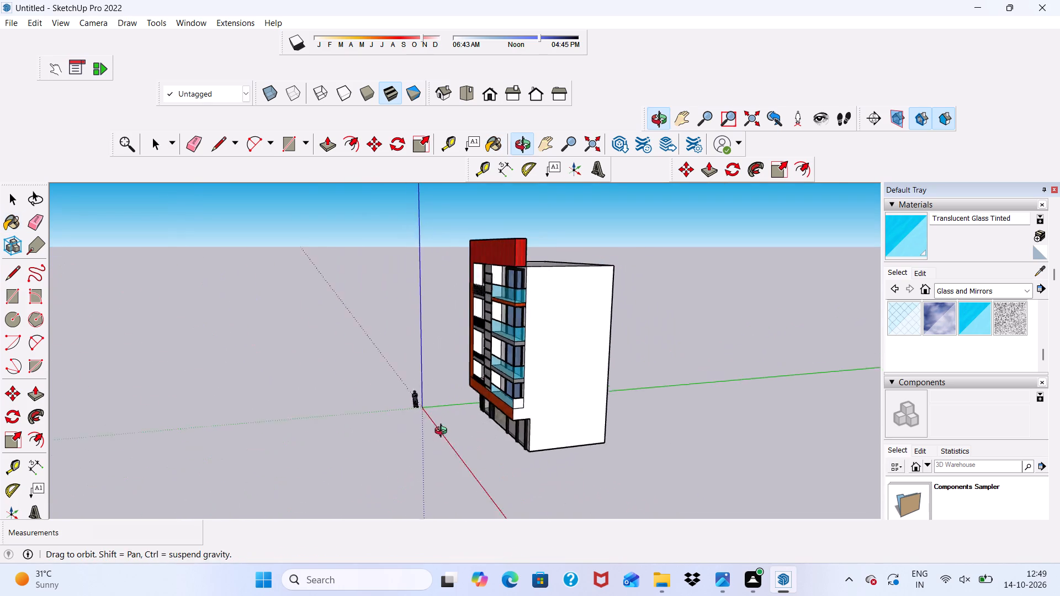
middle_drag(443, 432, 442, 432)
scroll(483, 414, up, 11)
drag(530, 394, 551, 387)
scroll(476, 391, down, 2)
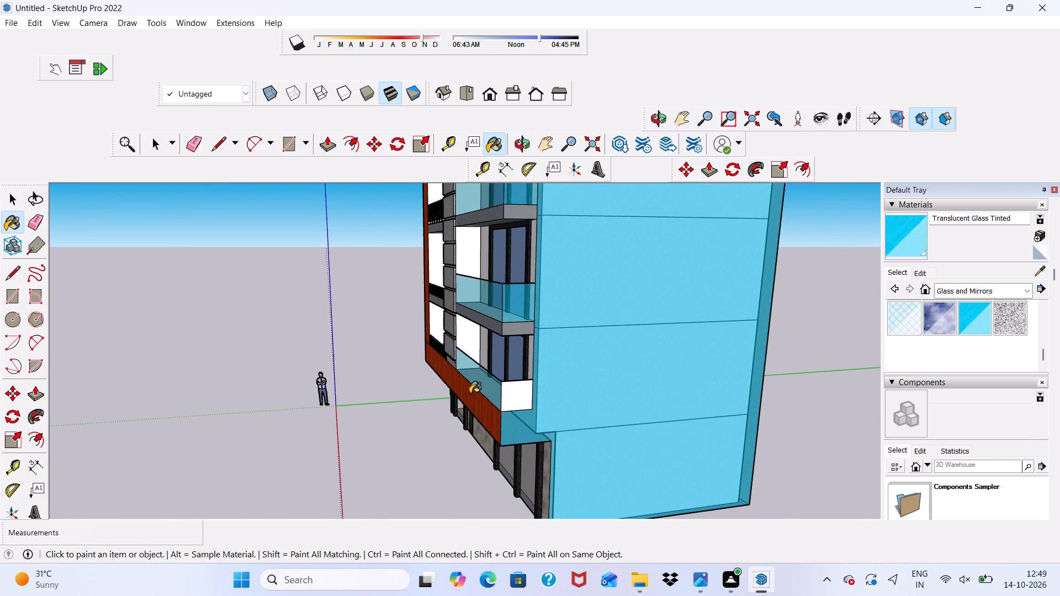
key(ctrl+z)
Paint the side parapet of the lowest wide balcony with Translucent Glass Tinted.
ctrl+scroll(534, 385, up, 5)
click(520, 386)
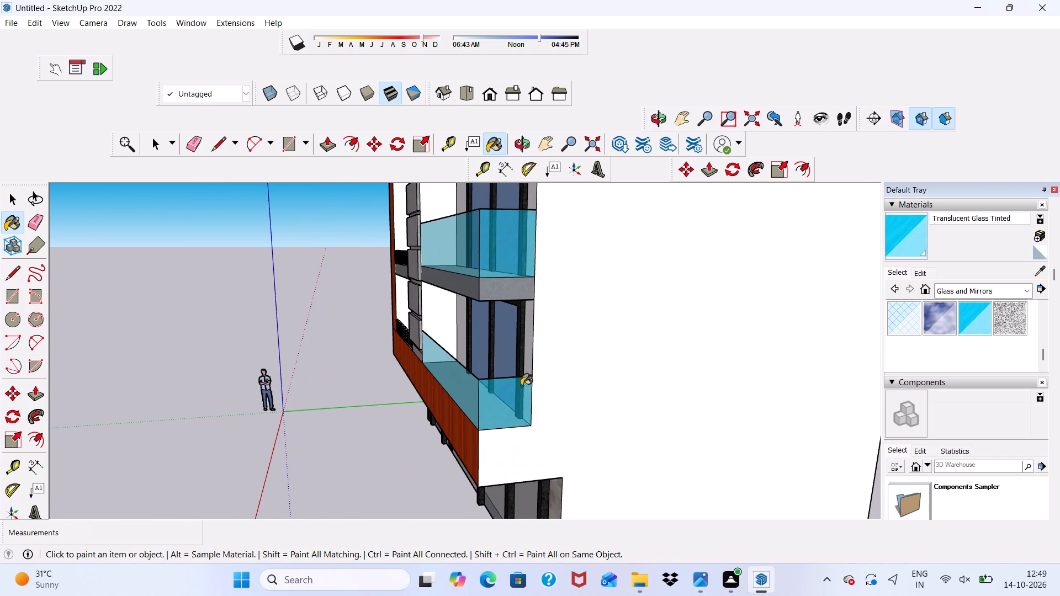
Examine the facade from the front with the glass balconies painted.
scroll(501, 390, down, 5)
middle_drag(489, 416, 764, 365)
scroll(467, 347, down, 5)
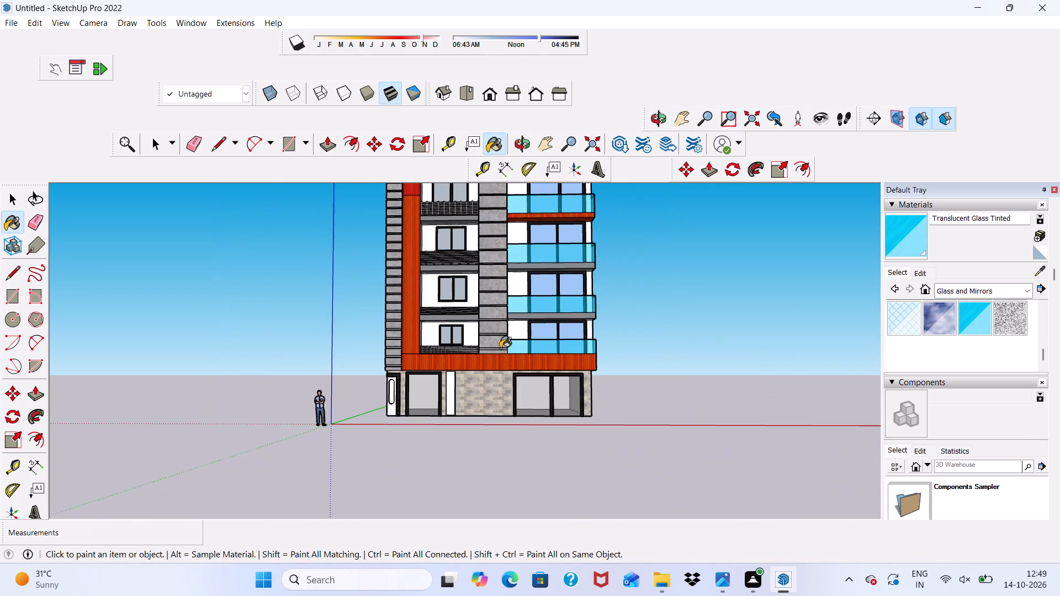
middle_drag(501, 348, 566, 344)
key(space)
scroll(566, 345, up, 5)
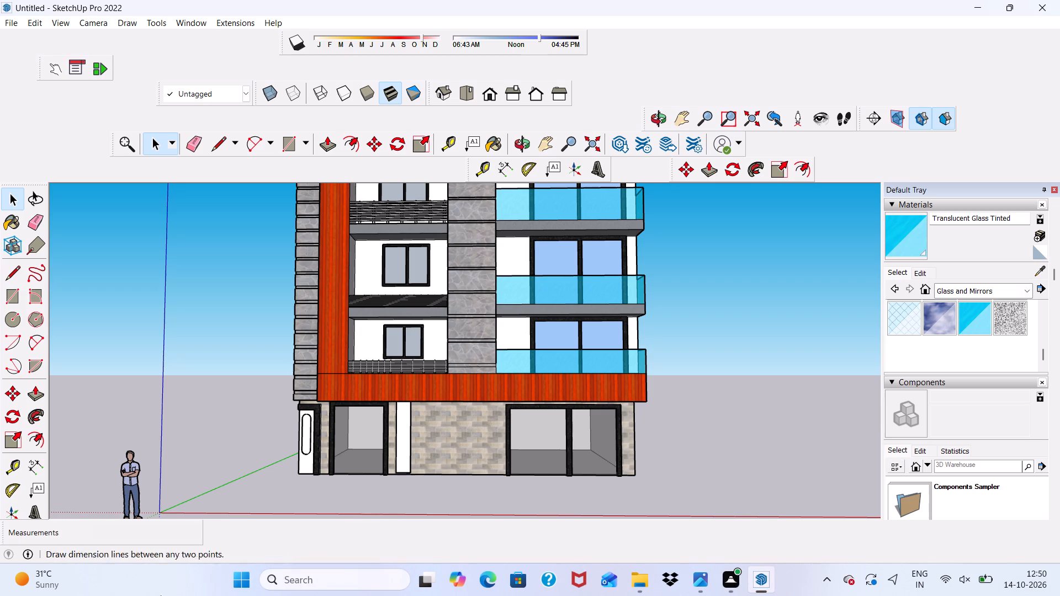
scroll(424, 371, down, 2)
Paint the upper five horizontal rails and the first post of the lowest small balcony's railing with 0133_Gray from Colors-Named.
scroll(1058, 292, up, 2)
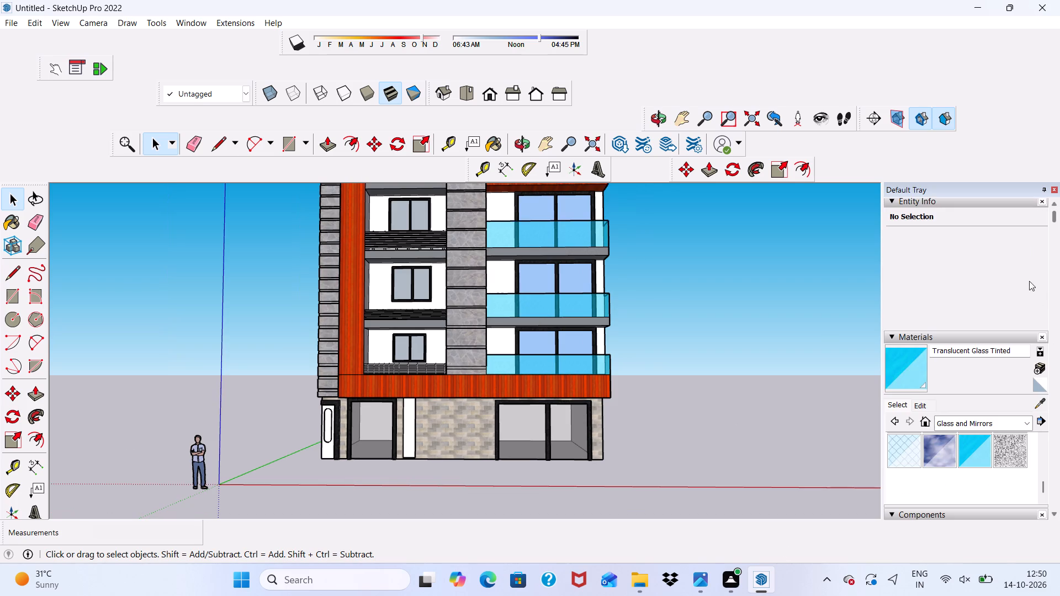
click(1026, 419)
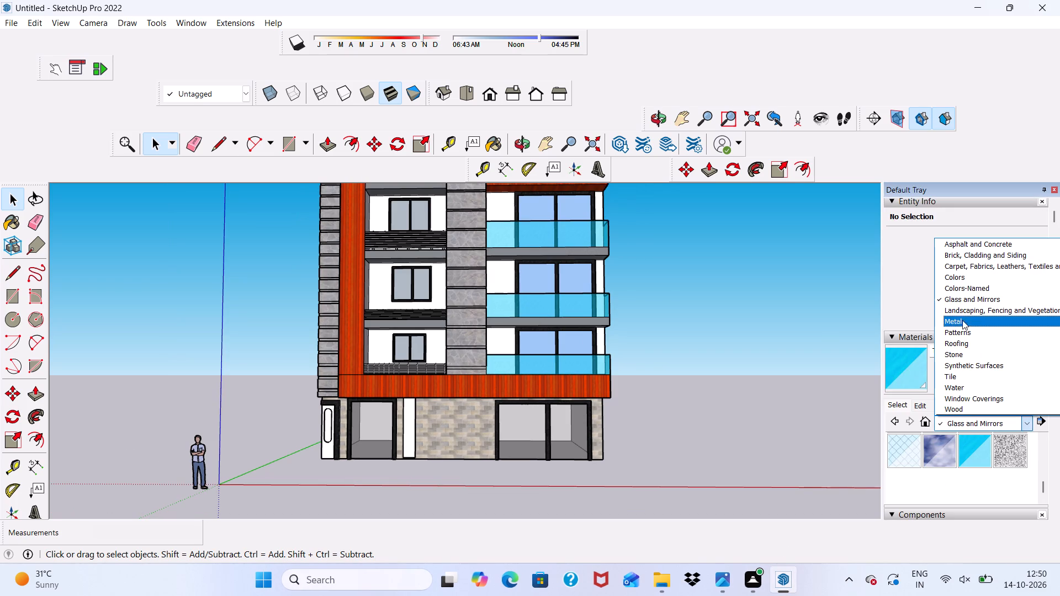
click(955, 289)
scroll(1013, 489, down, 4)
scroll(948, 437, down, 6)
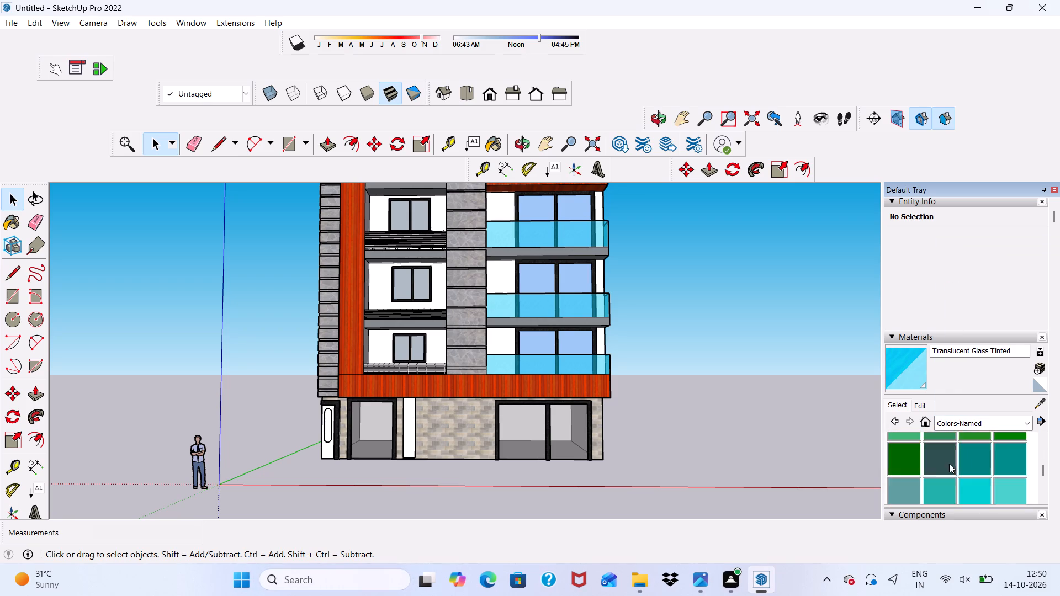
scroll(953, 457, down, 8)
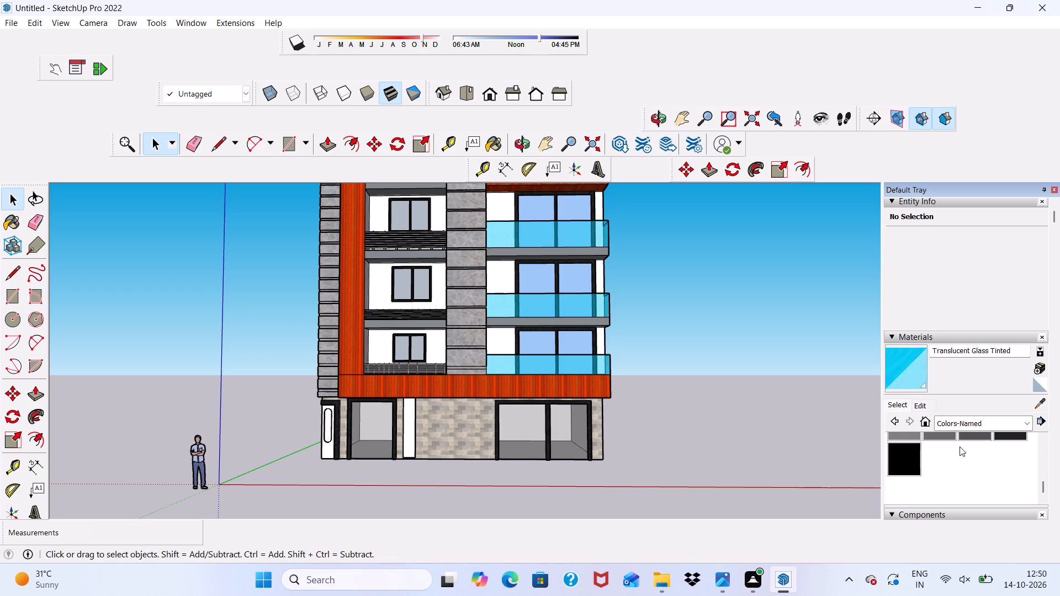
scroll(967, 452, up, 1)
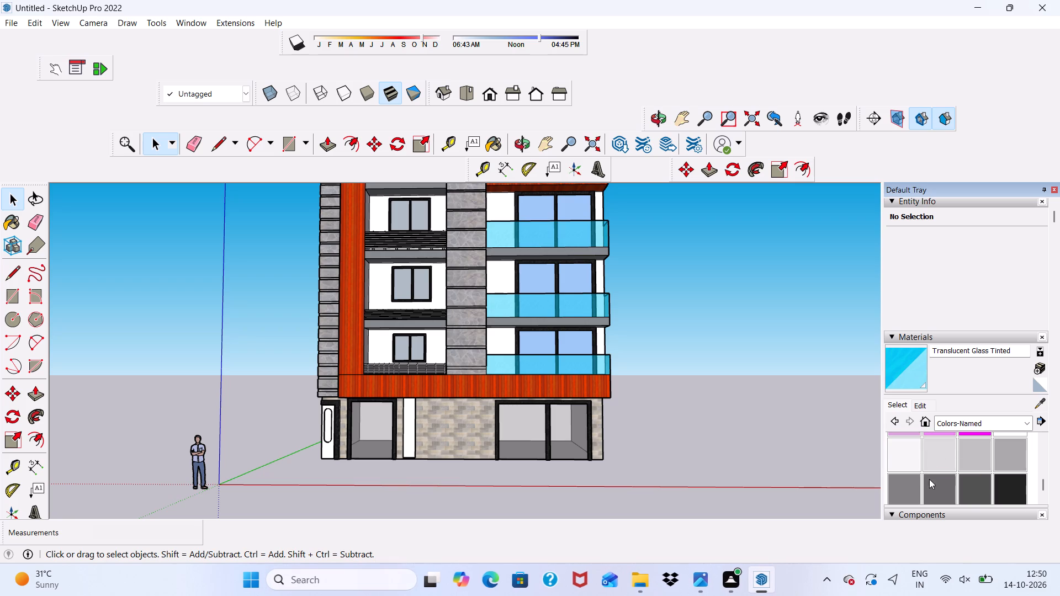
click(896, 485)
scroll(896, 485, up, 1)
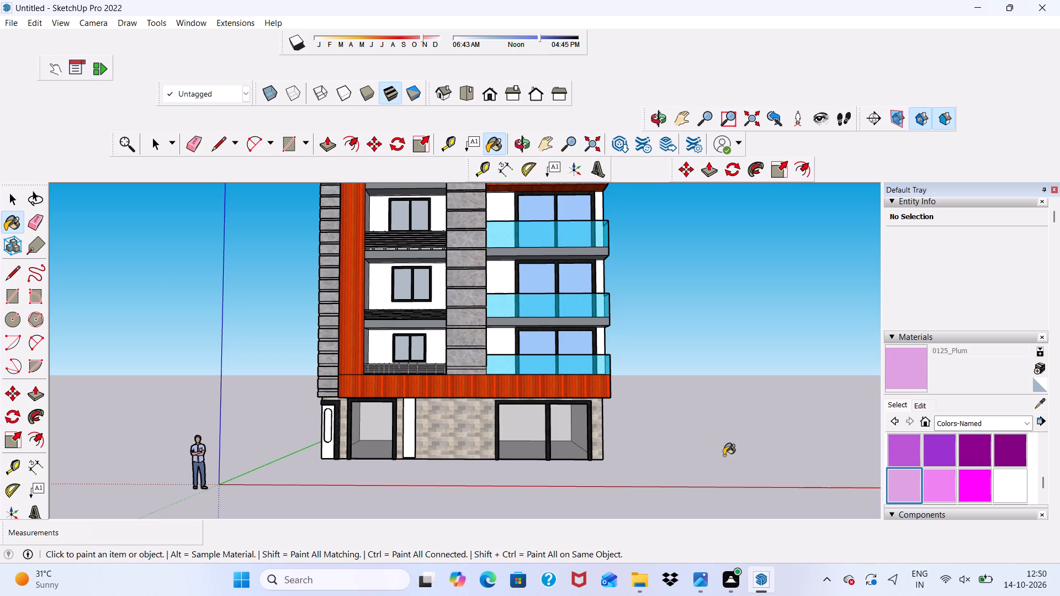
scroll(921, 472, down, 5)
scroll(928, 479, up, 1)
scroll(923, 390, up, 2)
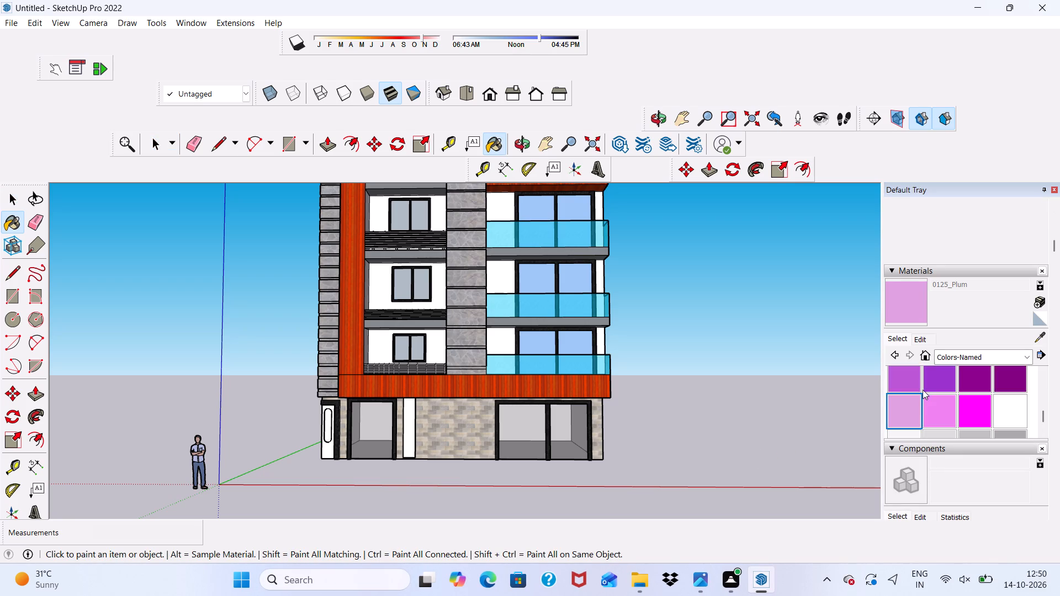
scroll(925, 392, down, 1)
click(906, 411)
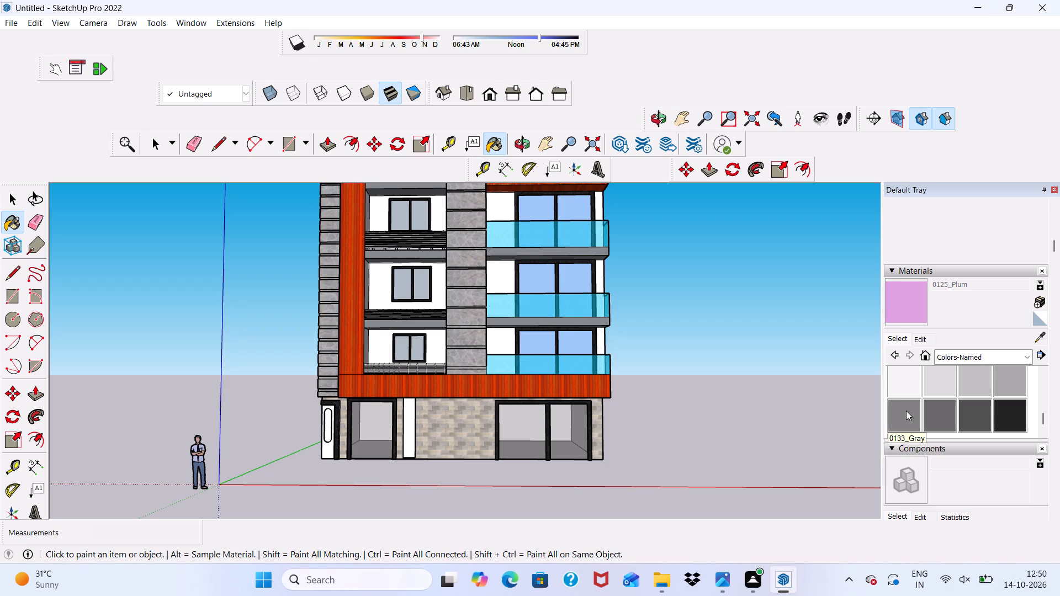
scroll(441, 345, up, 20)
scroll(441, 345, up, 4)
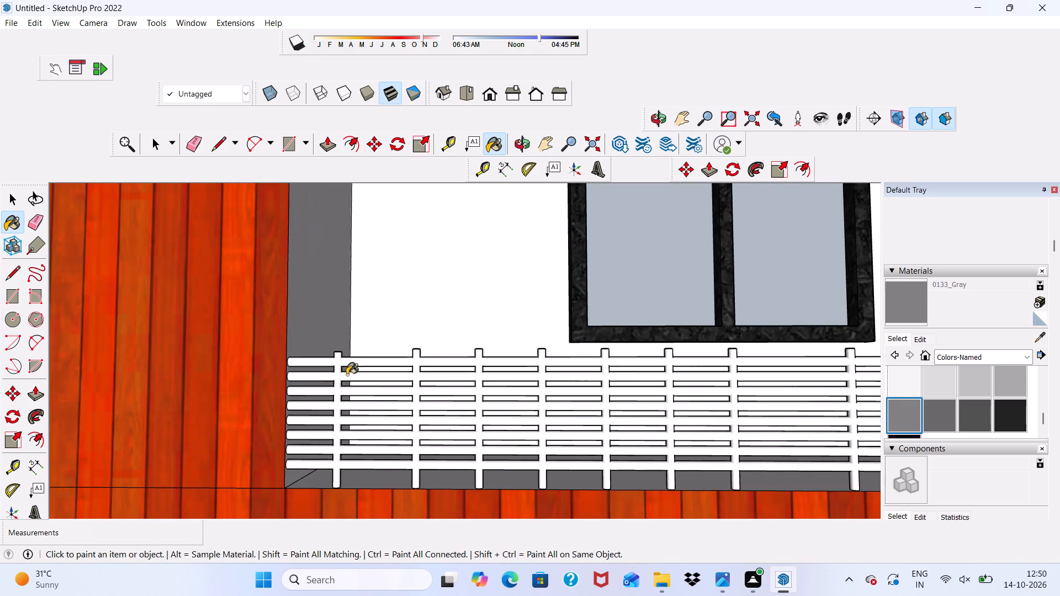
click(350, 364)
scroll(341, 378, up, 5)
click(335, 379)
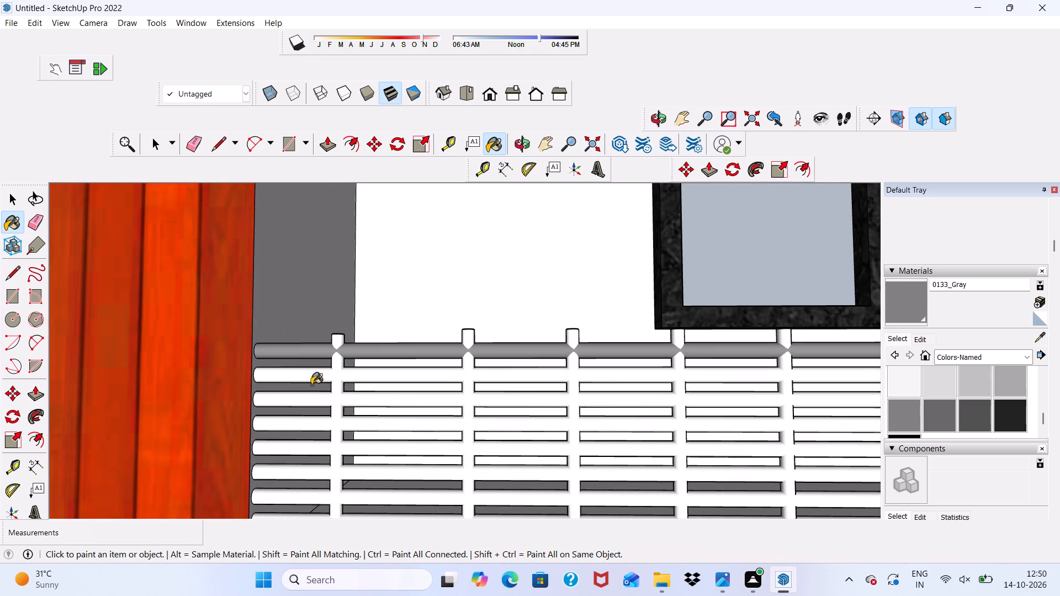
click(306, 380)
click(273, 405)
click(274, 421)
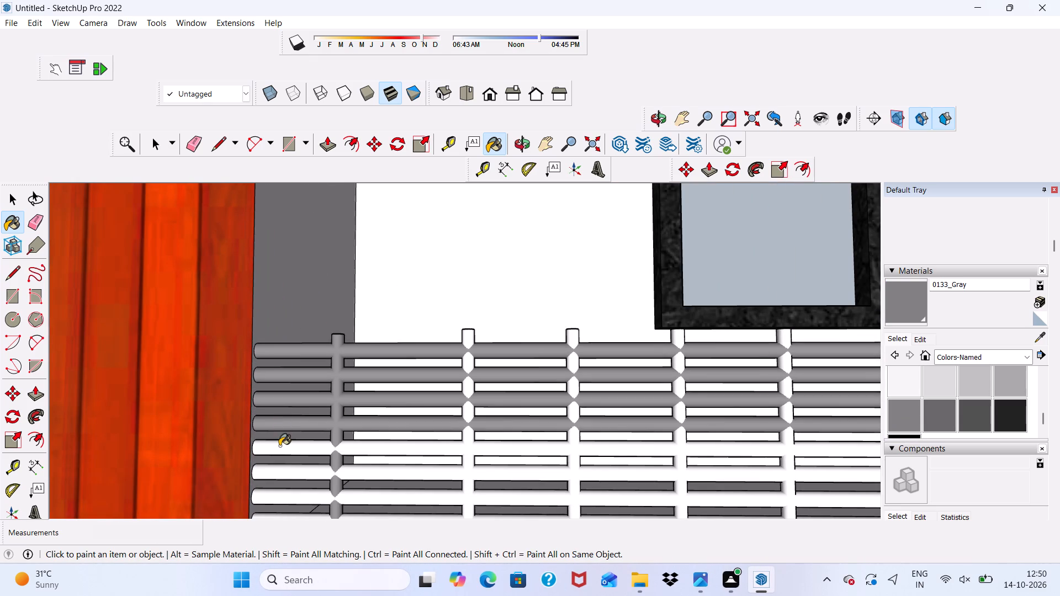
click(279, 446)
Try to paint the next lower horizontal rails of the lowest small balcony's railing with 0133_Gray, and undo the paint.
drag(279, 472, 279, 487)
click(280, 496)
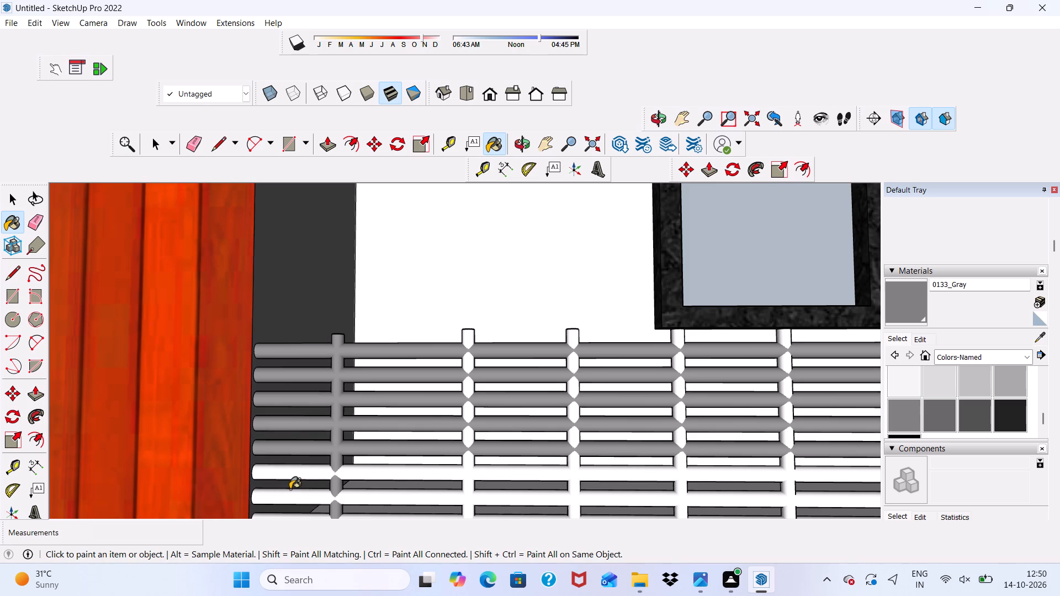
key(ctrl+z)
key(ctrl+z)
Paint the remaining lower horizontal rails of the lowest small balcony's railing with 0133_Gray.
click(302, 474)
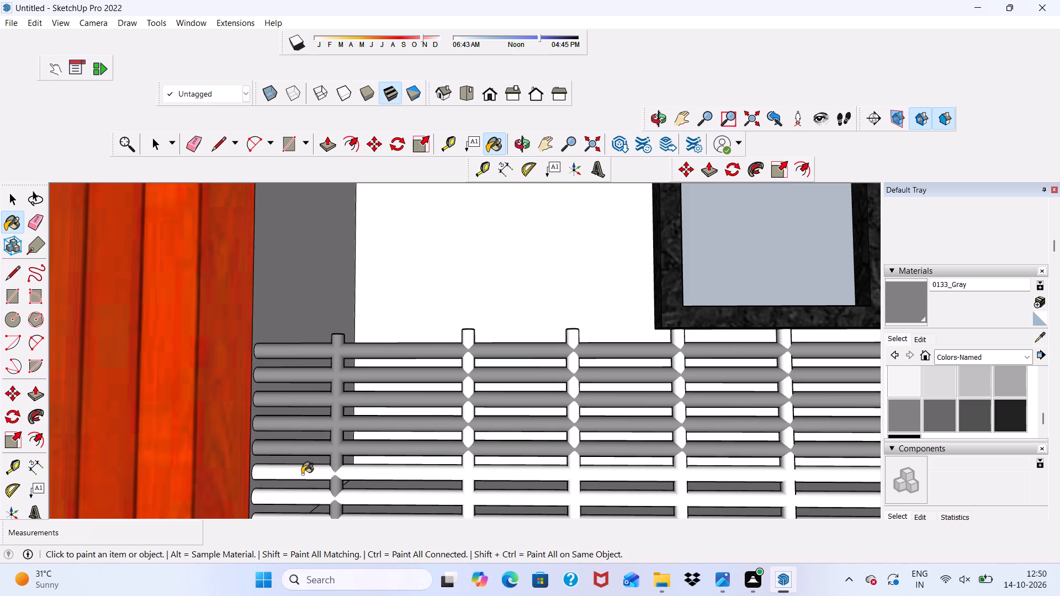
click(298, 502)
scroll(362, 343, down, 9)
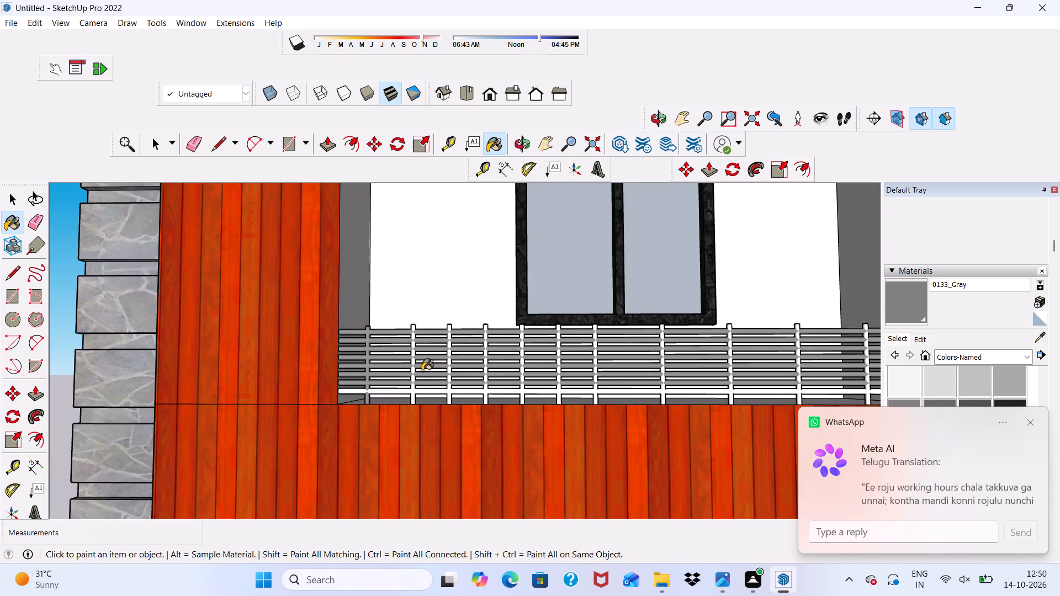
scroll(417, 371, up, 8)
click(381, 391)
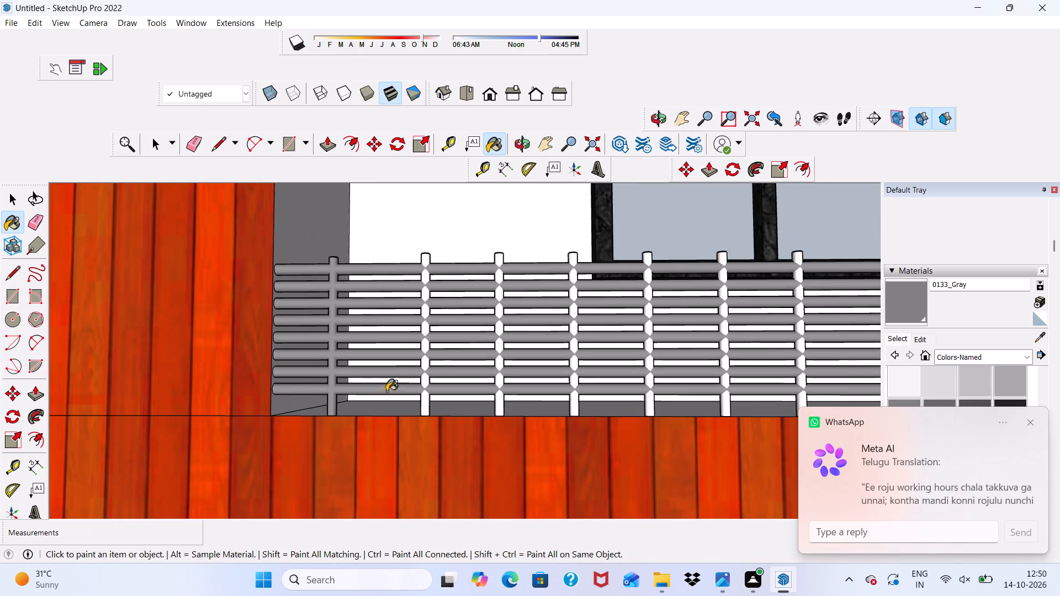
Paint the second, third and fourth posts from the wood-clad end of the lowest small balcony's railing with 0133_Gray.
scroll(430, 375, up, 6)
click(418, 350)
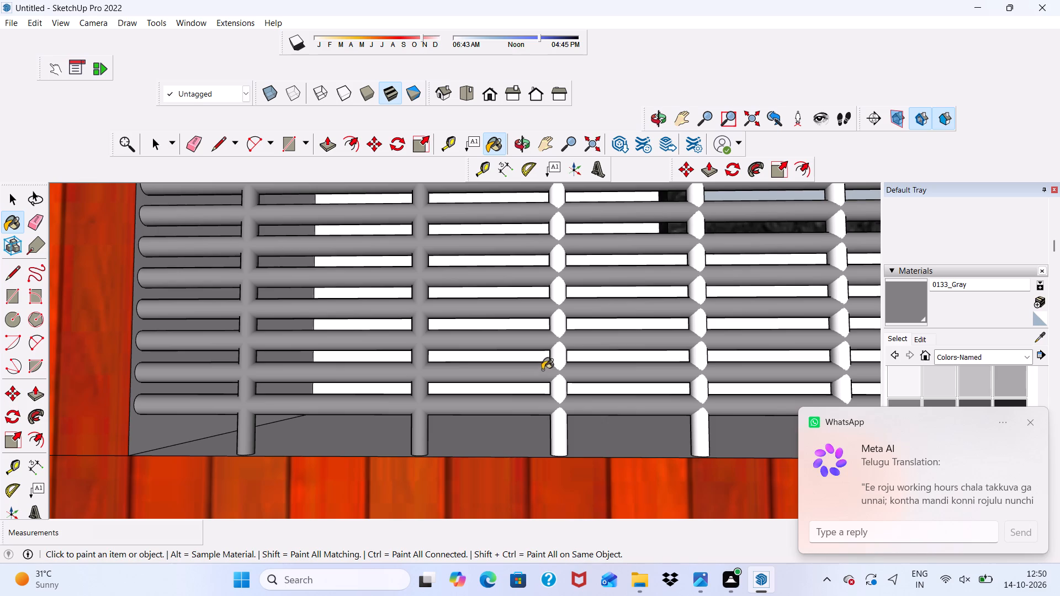
click(561, 361)
click(703, 363)
Paint the three posts nearest the stone column on the lowest small balcony's railing with 0133_Gray.
scroll(528, 359, down, 2)
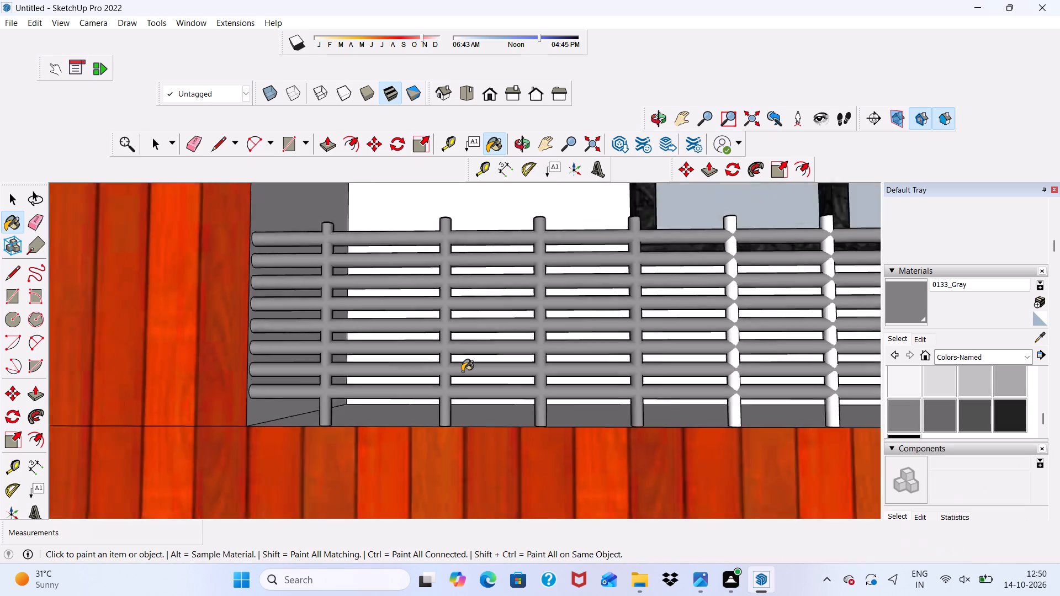
scroll(462, 371, down, 16)
scroll(707, 386, up, 10)
scroll(701, 345, down, 1)
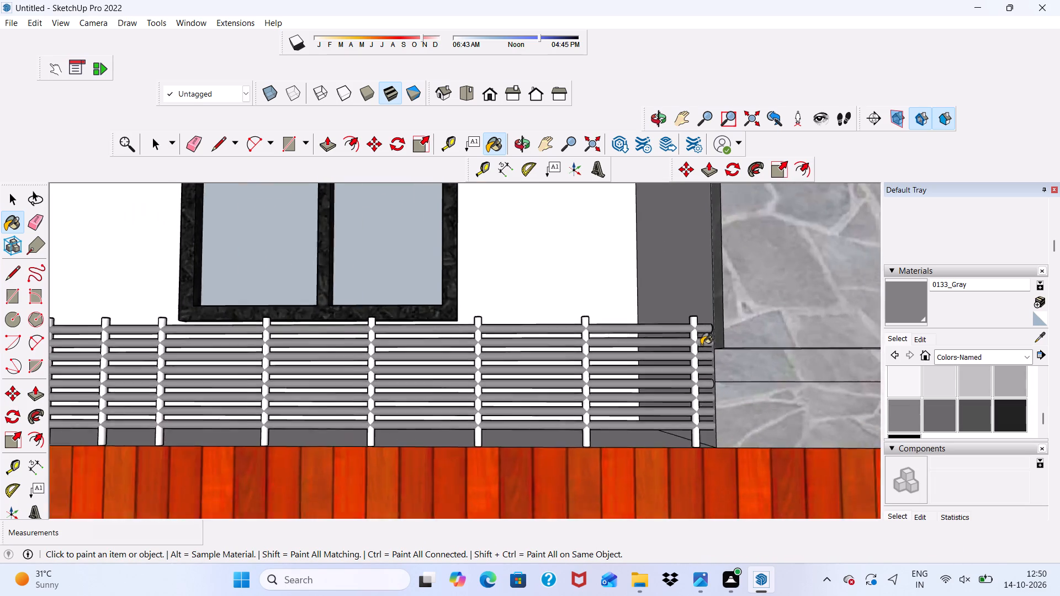
scroll(701, 343, up, 5)
click(696, 336)
scroll(485, 371, up, 4)
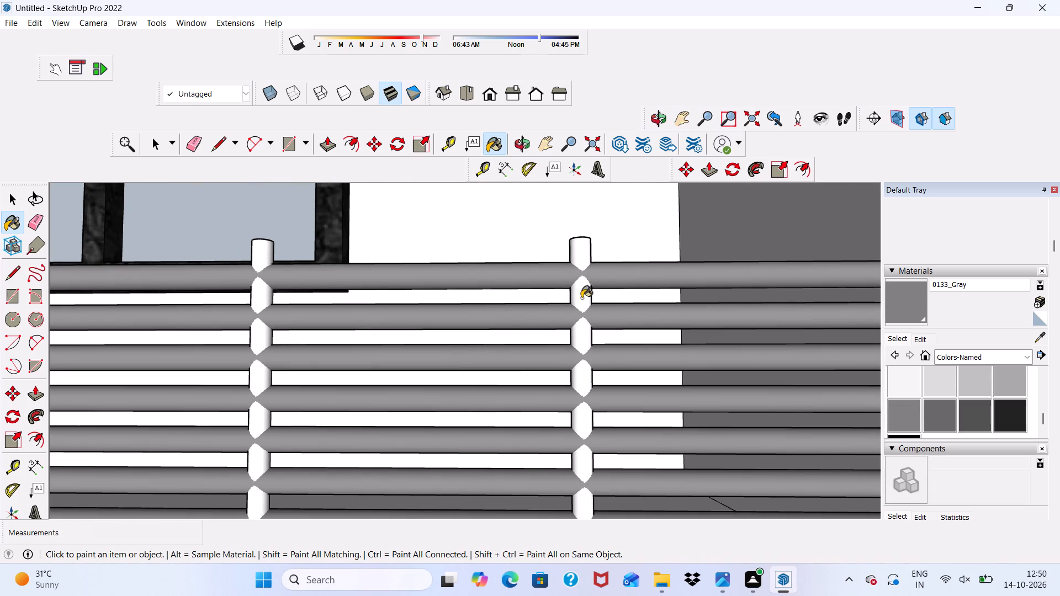
click(584, 297)
click(256, 299)
Paint the remaining middle posts of the lowest small balcony's railing with 0133_Gray.
scroll(304, 313, down, 8)
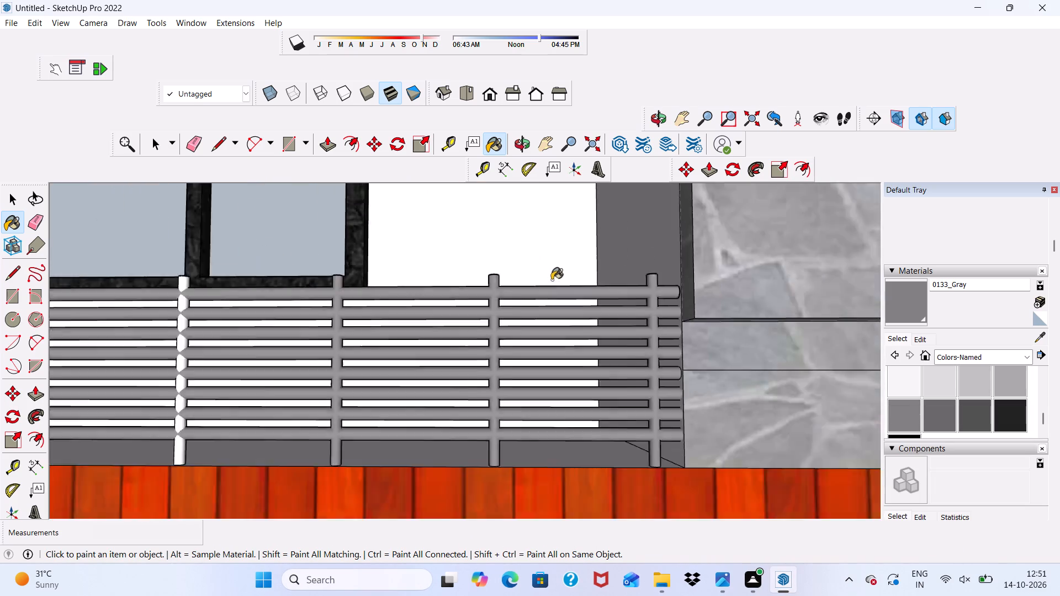
scroll(552, 280, down, 8)
scroll(215, 344, up, 4)
scroll(427, 270, up, 9)
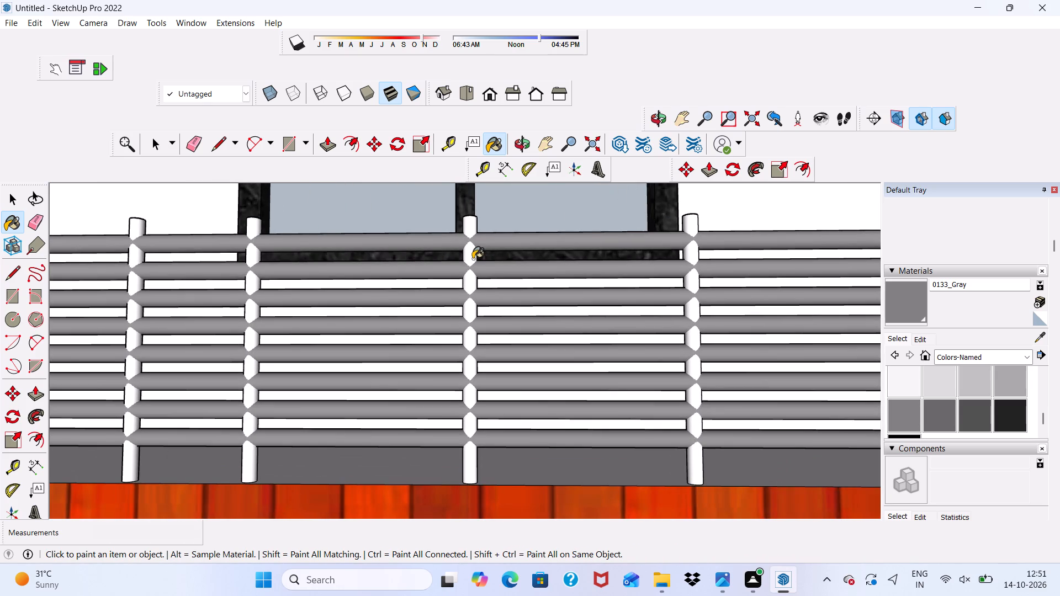
click(471, 257)
click(691, 255)
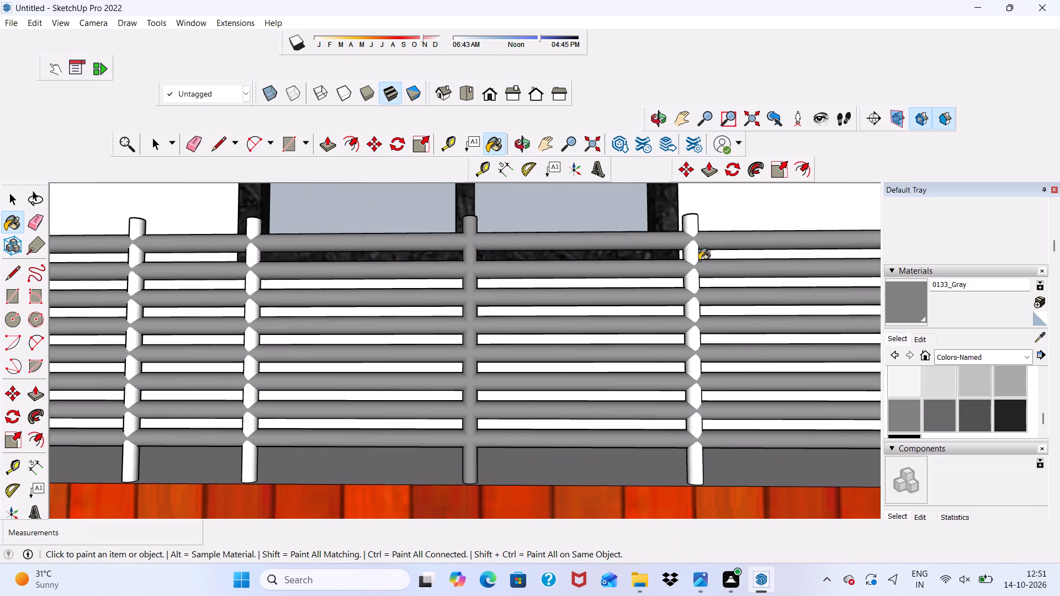
scroll(702, 264, down, 5)
scroll(416, 278, up, 6)
click(430, 266)
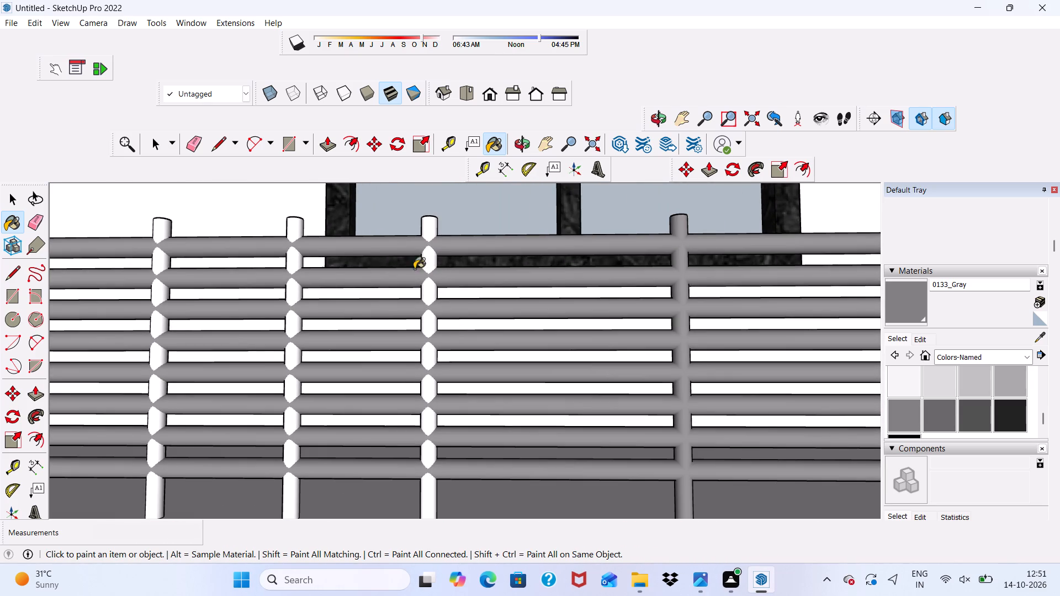
click(292, 268)
click(160, 265)
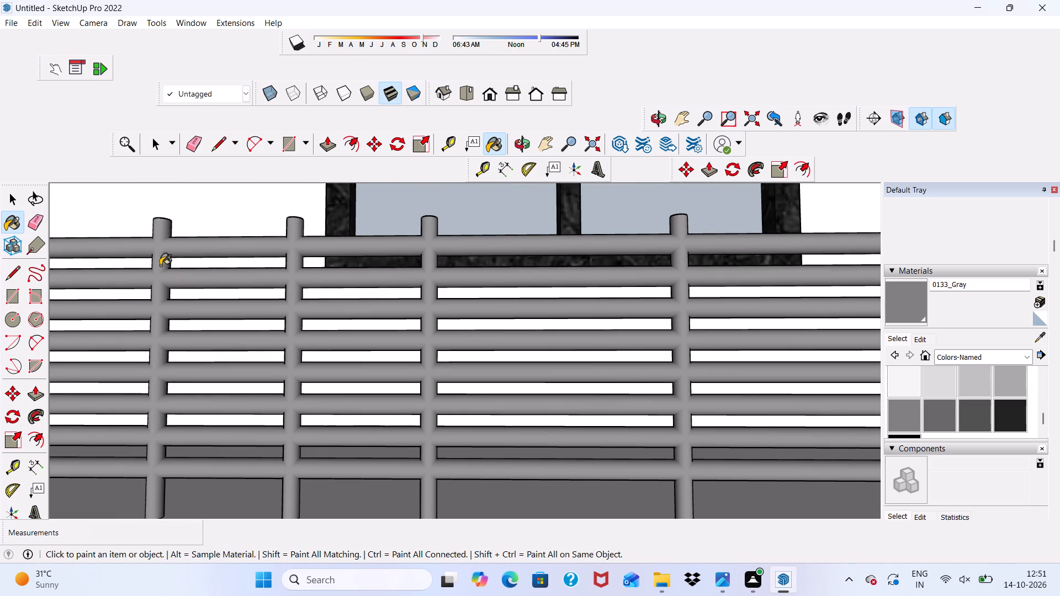
Paint the top two horizontal rails of the railing on an upper small balcony with 0133_Gray.
scroll(216, 297, down, 20)
scroll(216, 297, down, 2)
middle_drag(395, 354, 364, 474)
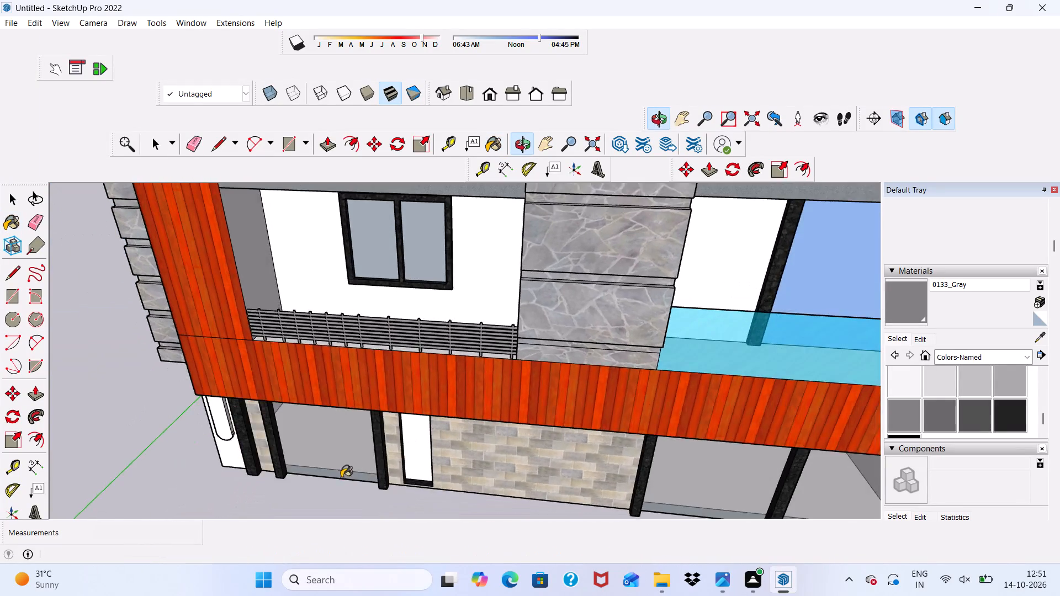
scroll(276, 385, down, 10)
scroll(300, 281, up, 20)
scroll(300, 281, up, 3)
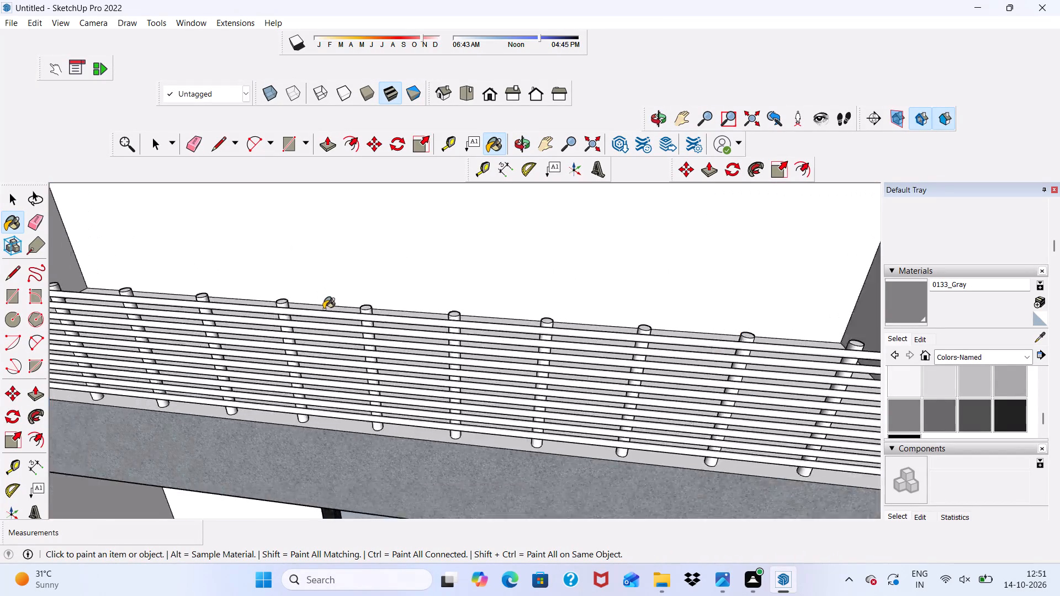
scroll(324, 309, up, 13)
click(251, 337)
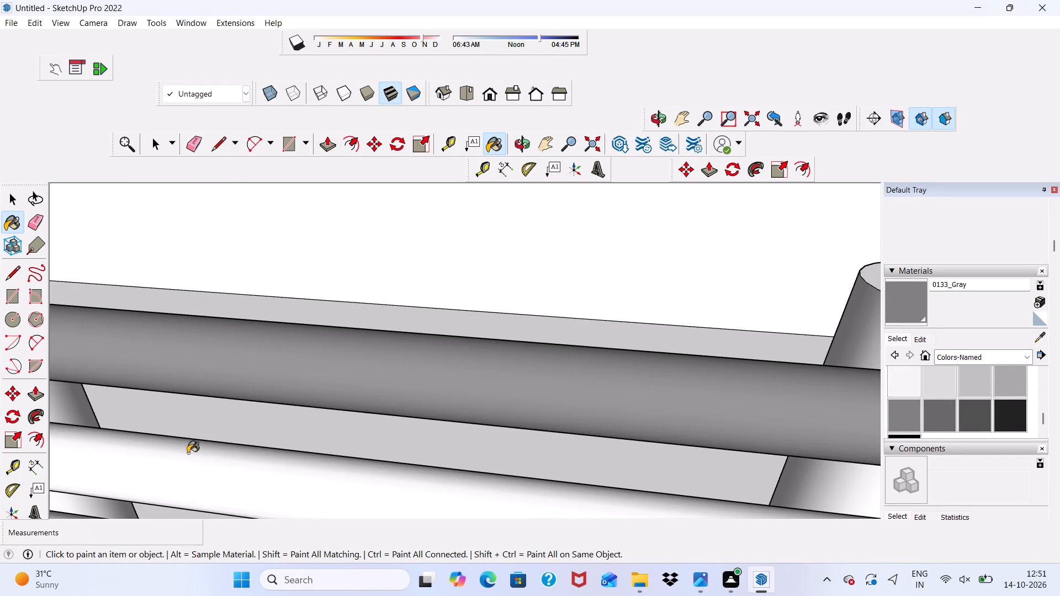
click(188, 453)
Paint the remaining horizontal rails of that upper small balcony's railing with 0133_Gray.
scroll(213, 353, down, 18)
scroll(400, 400, up, 10)
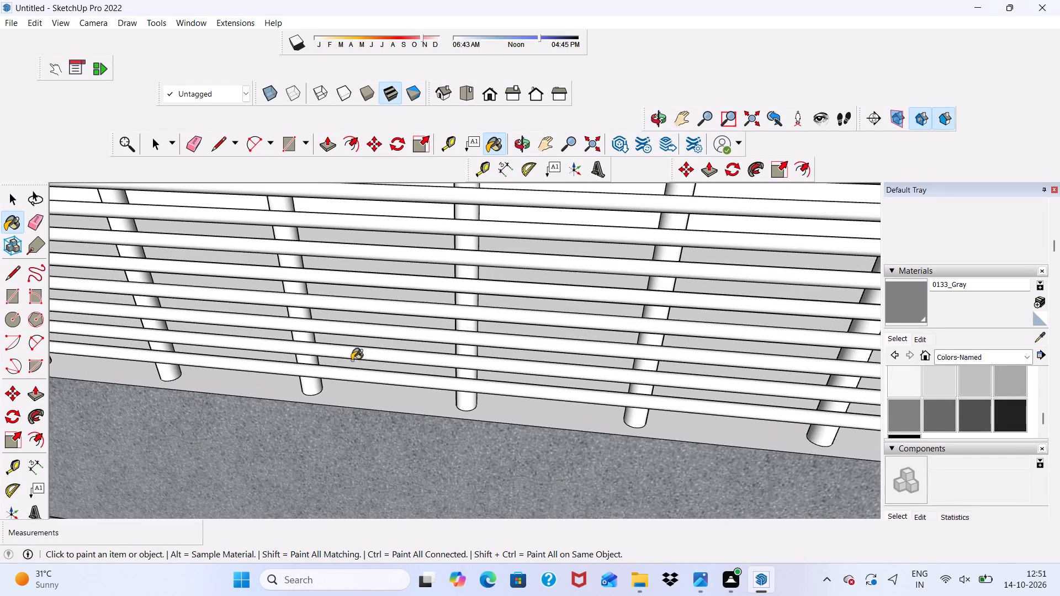
click(340, 377)
click(340, 354)
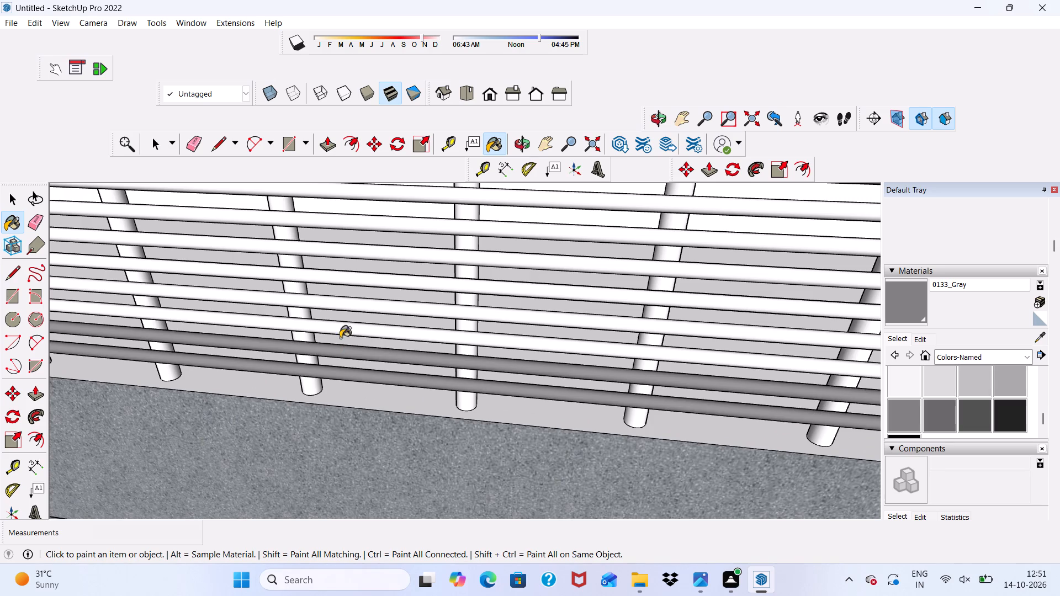
click(338, 328)
click(335, 302)
click(328, 278)
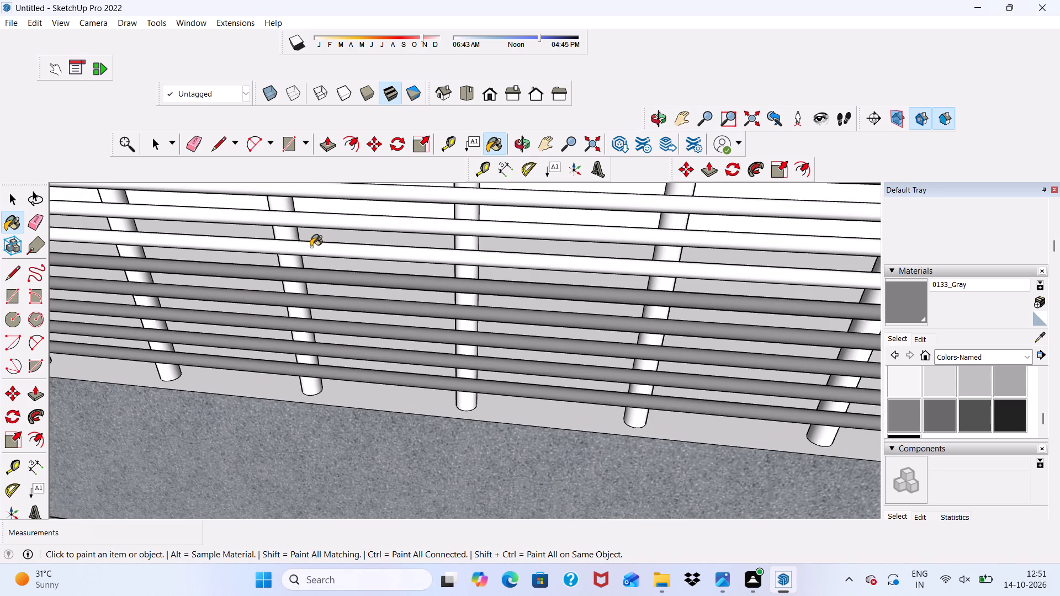
click(310, 247)
click(329, 217)
scroll(313, 307, down, 8)
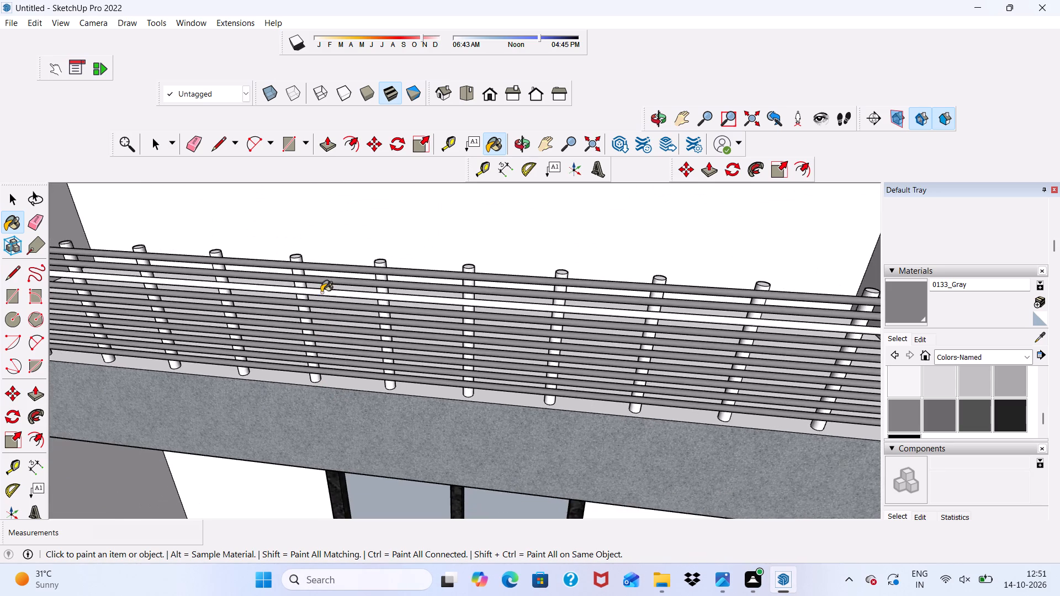
scroll(321, 292, up, 5)
click(321, 291)
Paint the middle posts of the railing on the second-lowest small balcony with 0133_Gray.
click(282, 277)
scroll(385, 288, up, 1)
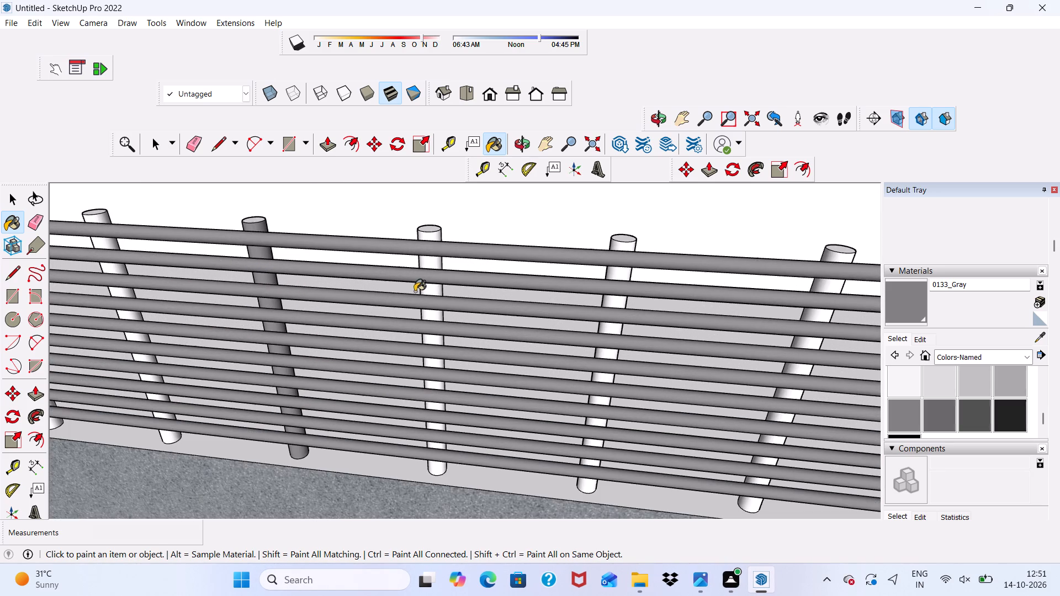
click(423, 290)
click(611, 296)
scroll(604, 298, down, 6)
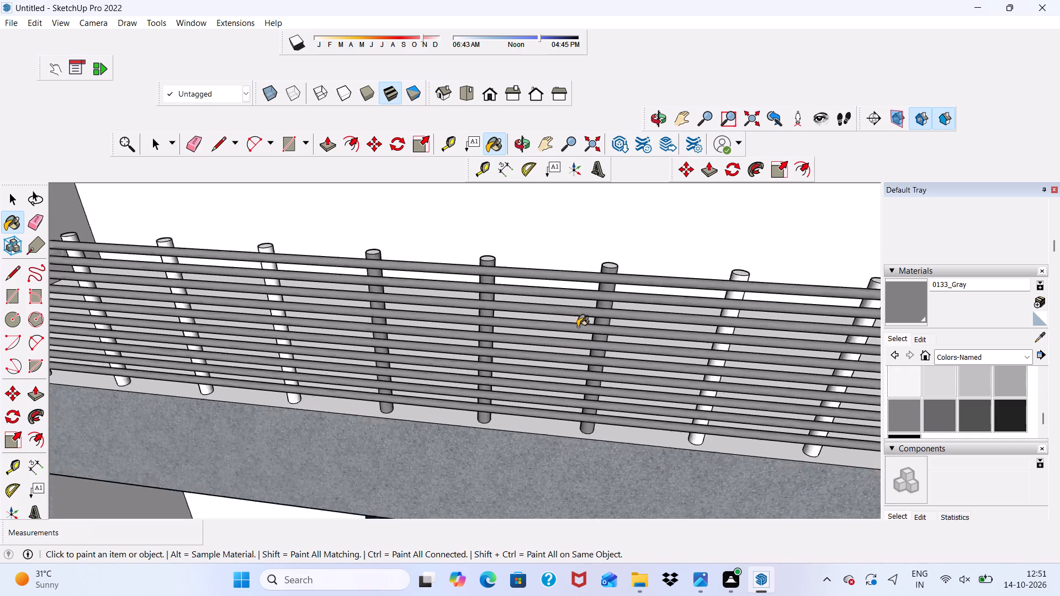
scroll(733, 358, up, 6)
scroll(690, 306, up, 1)
click(681, 307)
Paint the posts nearest the stone column on the second-lowest small balcony's railing, including their top faces, with 0133_Gray.
scroll(366, 352, down, 5)
scroll(242, 376, down, 6)
scroll(658, 387, up, 11)
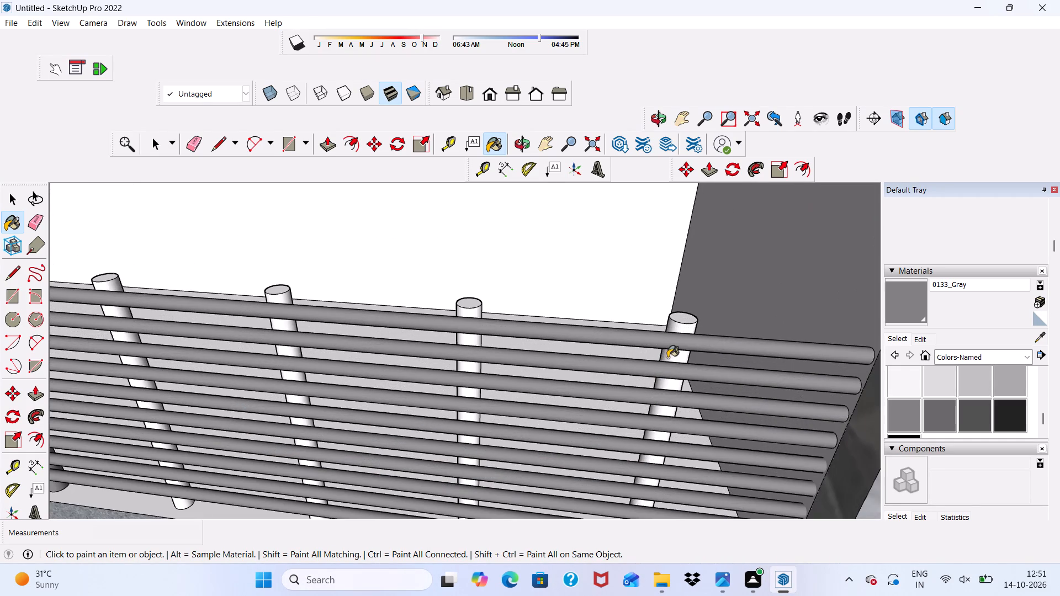
click(673, 356)
click(466, 308)
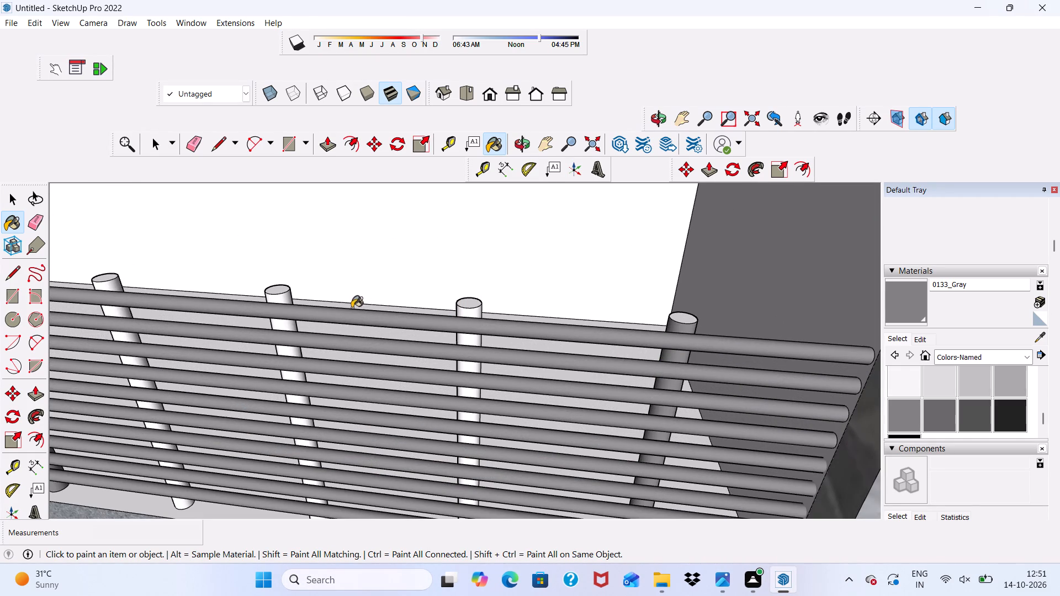
click(469, 304)
scroll(468, 321, up, 4)
click(471, 310)
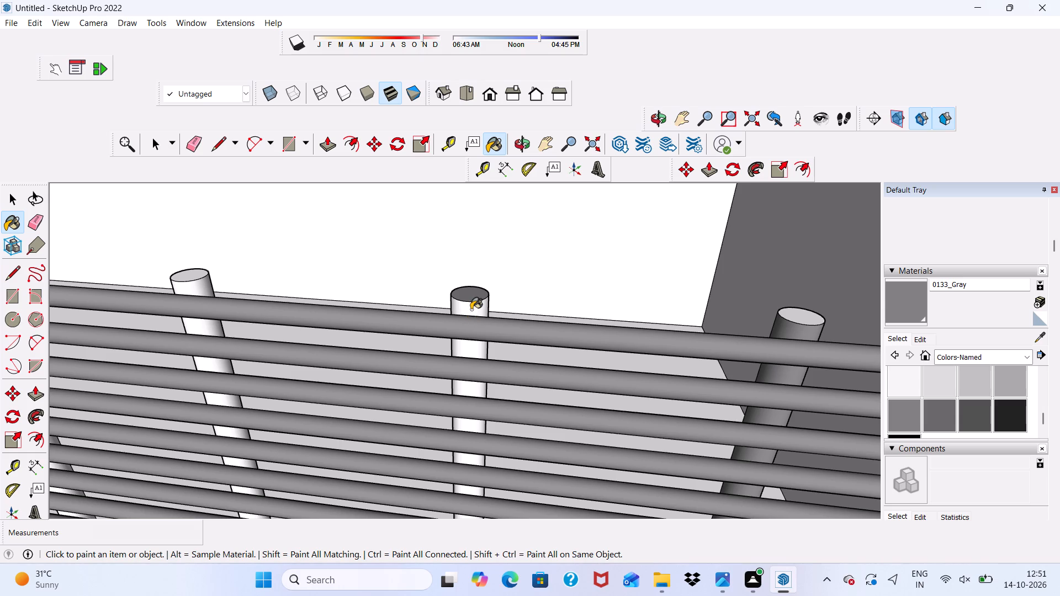
click(805, 328)
scroll(407, 332, down, 3)
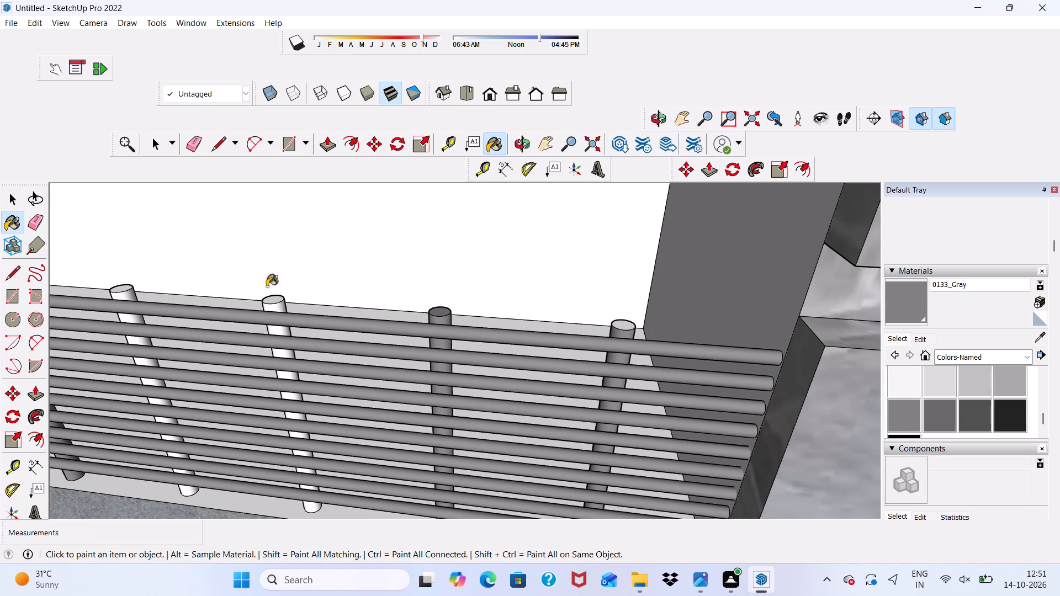
scroll(281, 292, up, 4)
click(285, 306)
click(280, 326)
scroll(284, 301, down, 6)
scroll(451, 304, down, 9)
scroll(595, 308, up, 14)
scroll(555, 371, down, 5)
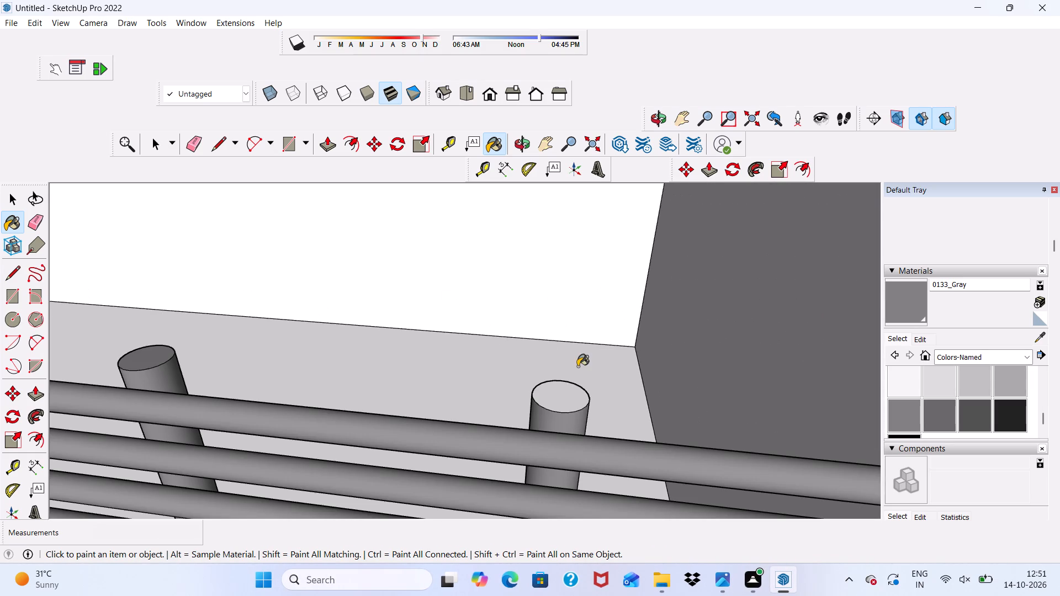
click(555, 389)
scroll(555, 363, down, 13)
scroll(366, 327, up, 6)
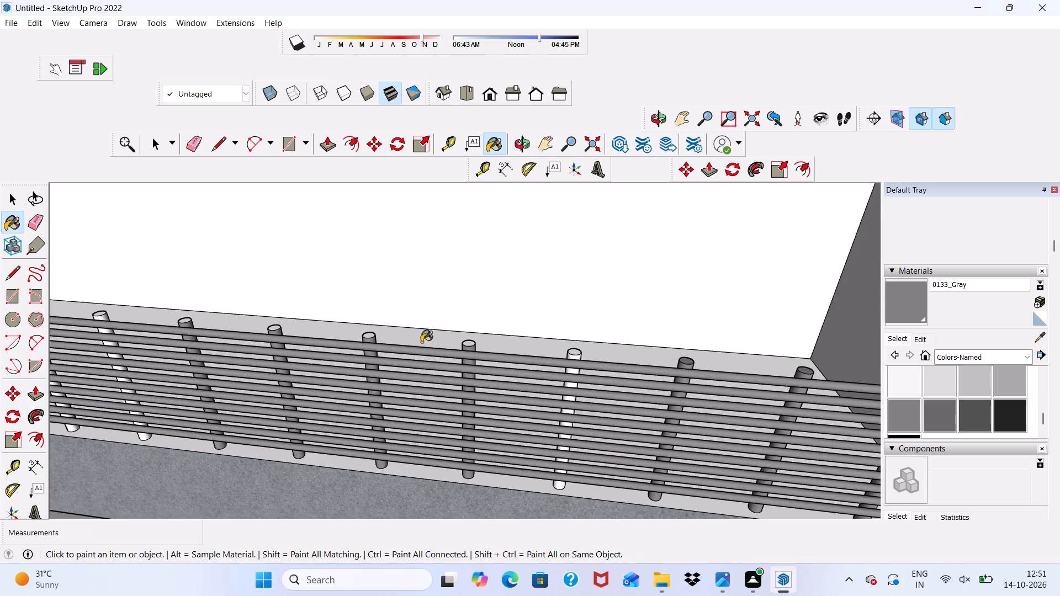
Paint the skipped white post and the middle posts' top faces on the second-lowest small balcony's railing with 0133_Gray.
scroll(421, 342, up, 10)
click(610, 336)
click(601, 353)
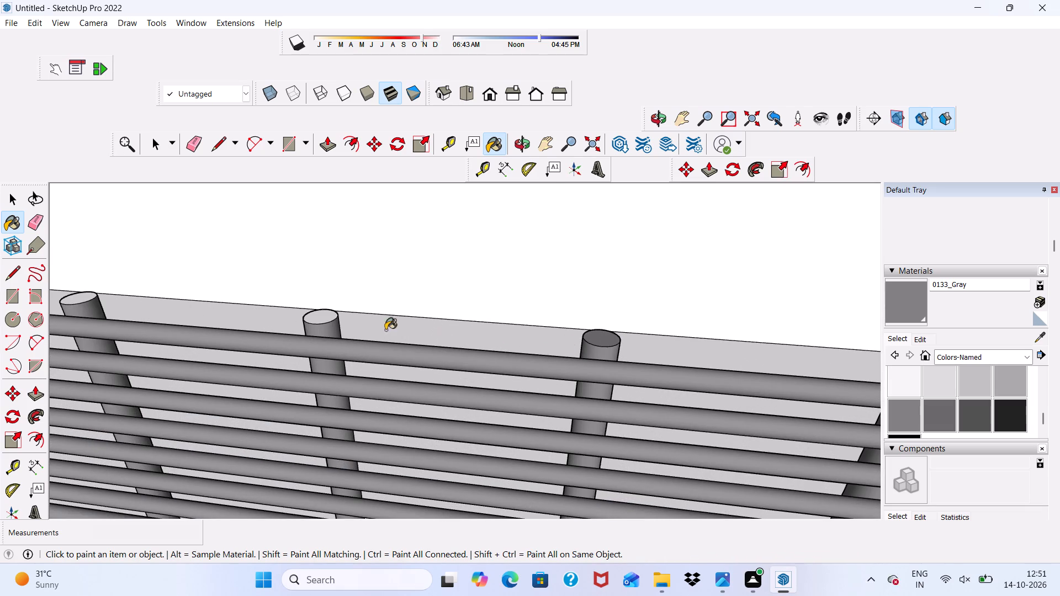
click(319, 317)
scroll(340, 318, down, 12)
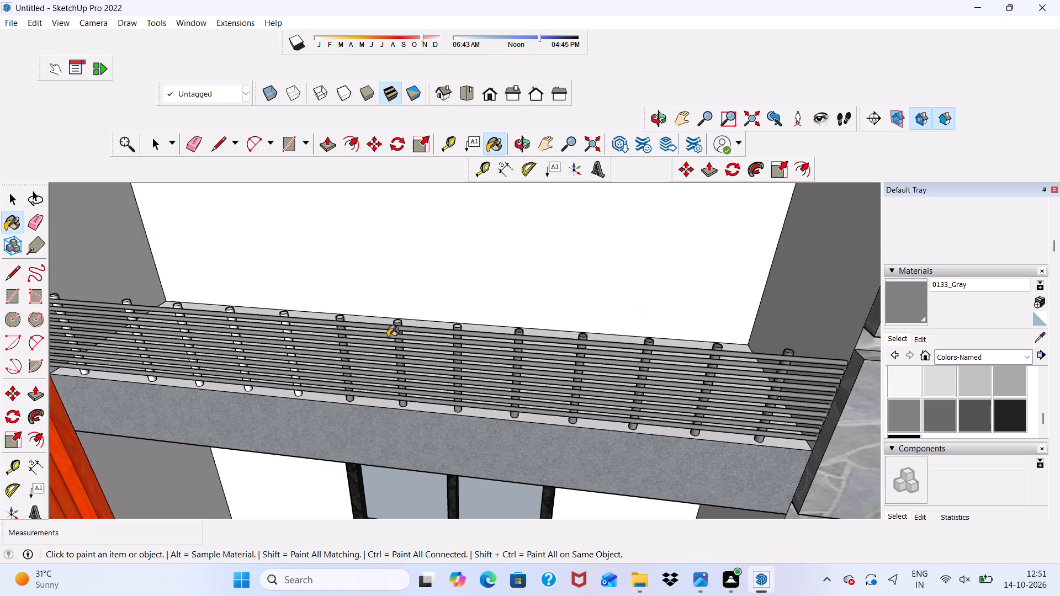
scroll(404, 332, up, 5)
scroll(481, 332, up, 5)
click(483, 318)
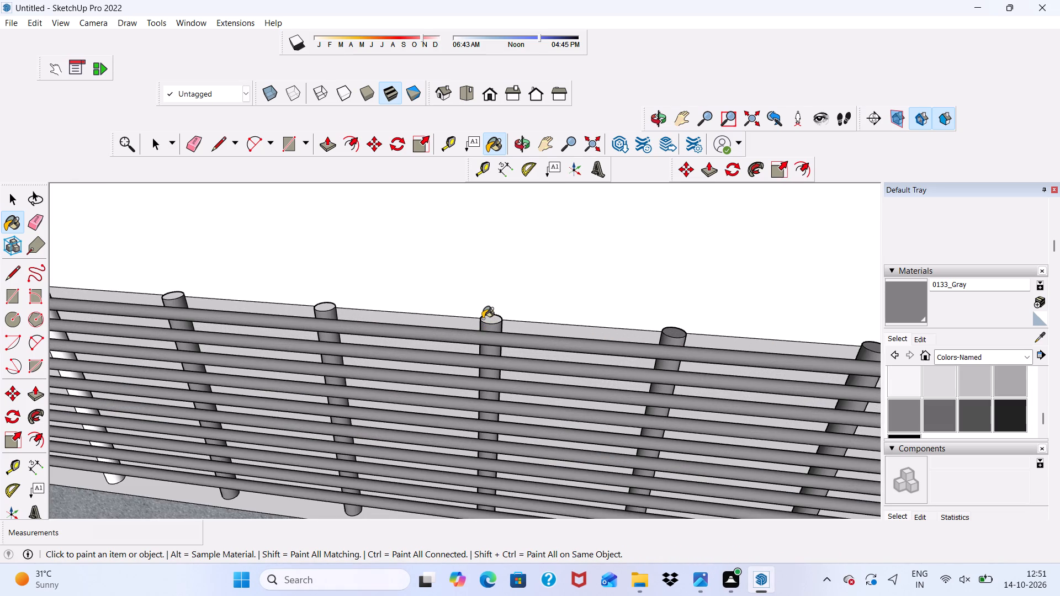
scroll(470, 315, down, 1)
click(348, 306)
scroll(235, 311, up, 5)
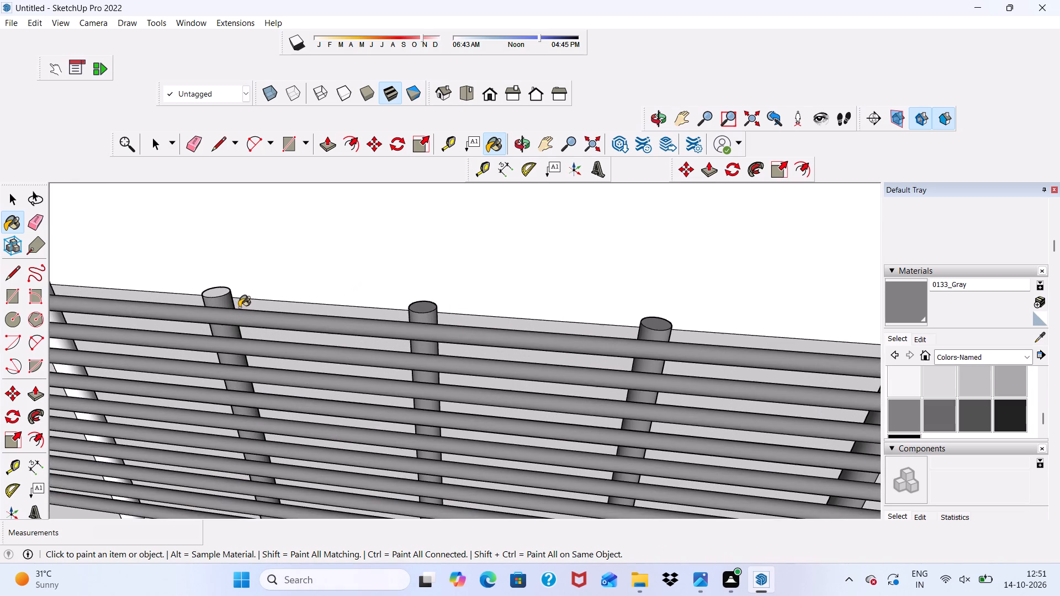
click(216, 292)
Paint the next three white posts toward the wood column and their top faces on the same railing with 0133_Gray.
scroll(349, 331, down, 14)
scroll(511, 344, up, 4)
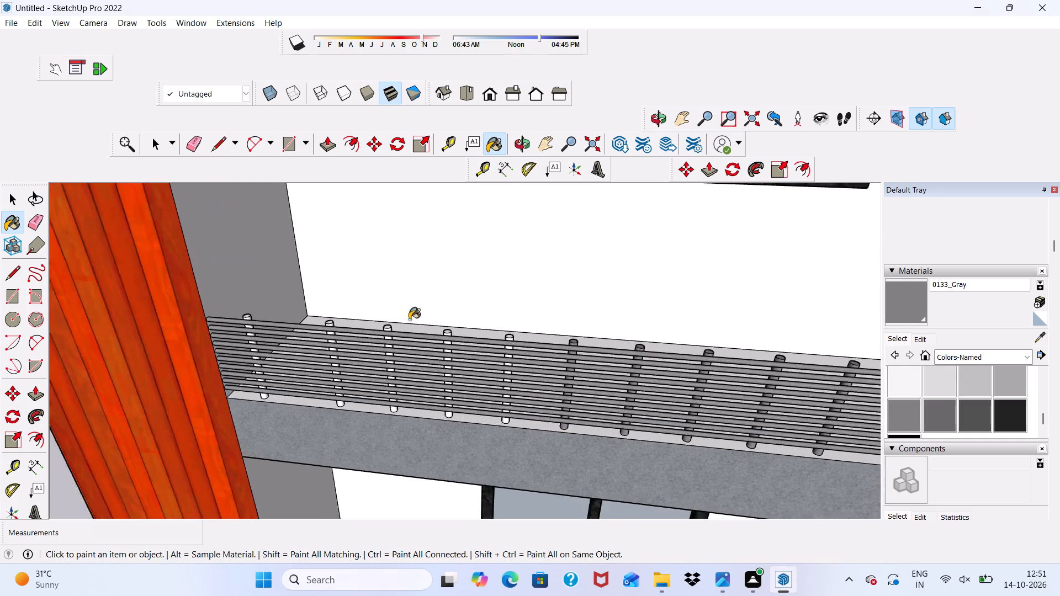
scroll(409, 320, up, 2)
scroll(526, 347, up, 4)
click(611, 348)
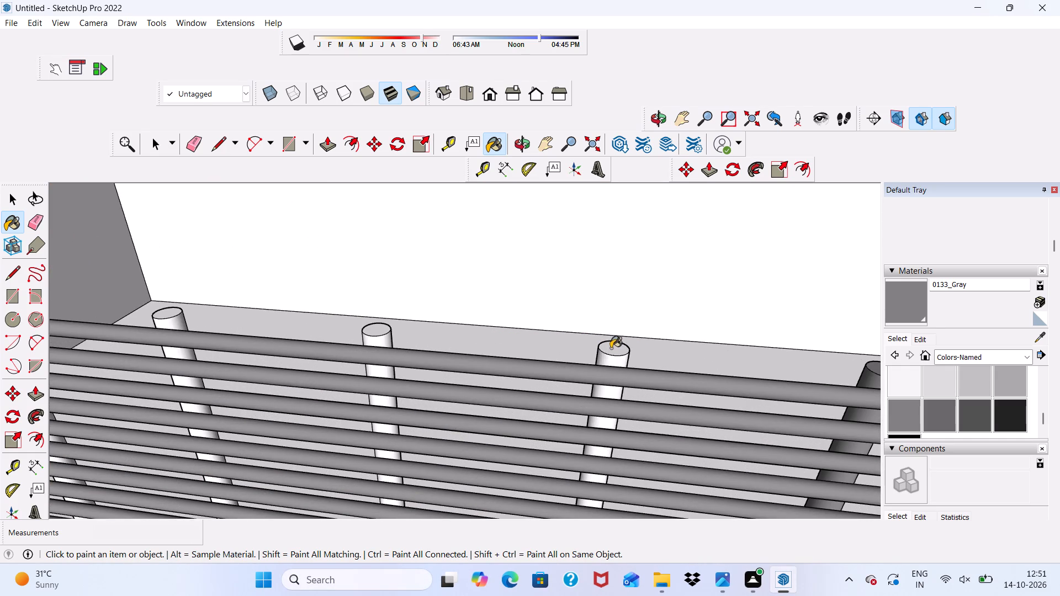
click(607, 361)
click(373, 333)
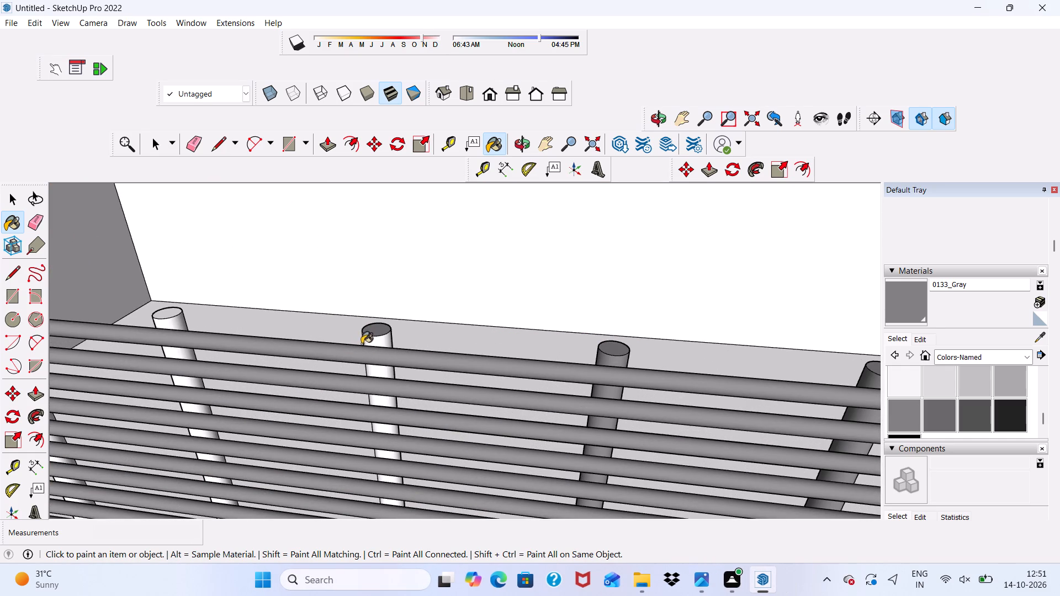
click(369, 342)
click(167, 314)
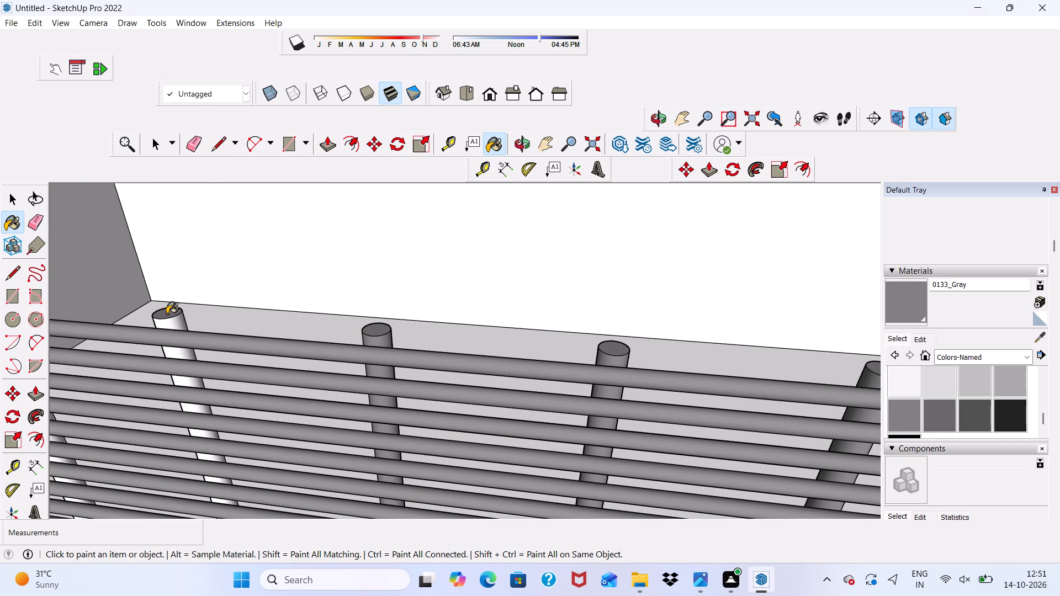
click(167, 323)
Paint the last two posts beside the wood column and their top faces on the same railing with 0133_Gray.
scroll(168, 323, down, 12)
scroll(355, 302, up, 6)
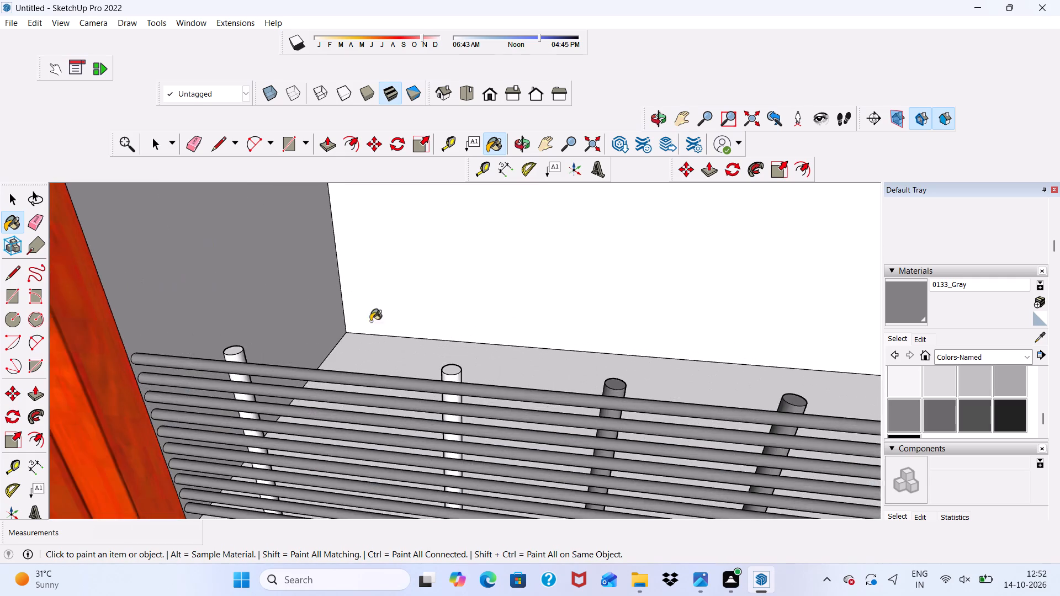
scroll(428, 351, up, 4)
click(495, 407)
click(507, 450)
scroll(470, 360, down, 8)
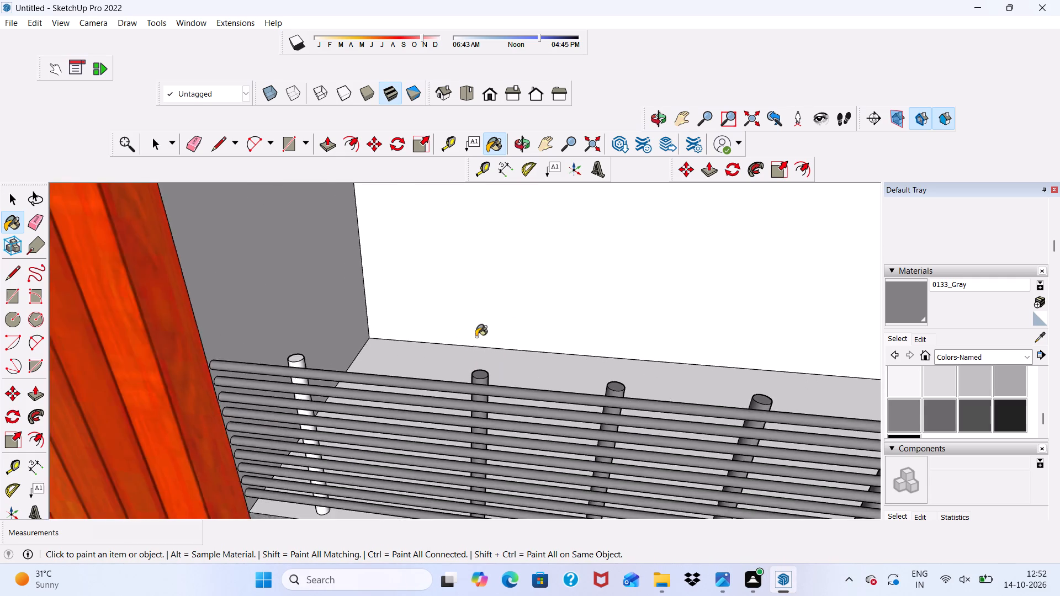
scroll(476, 337, down, 9)
scroll(378, 426, up, 6)
scroll(500, 340, up, 5)
scroll(449, 297, up, 3)
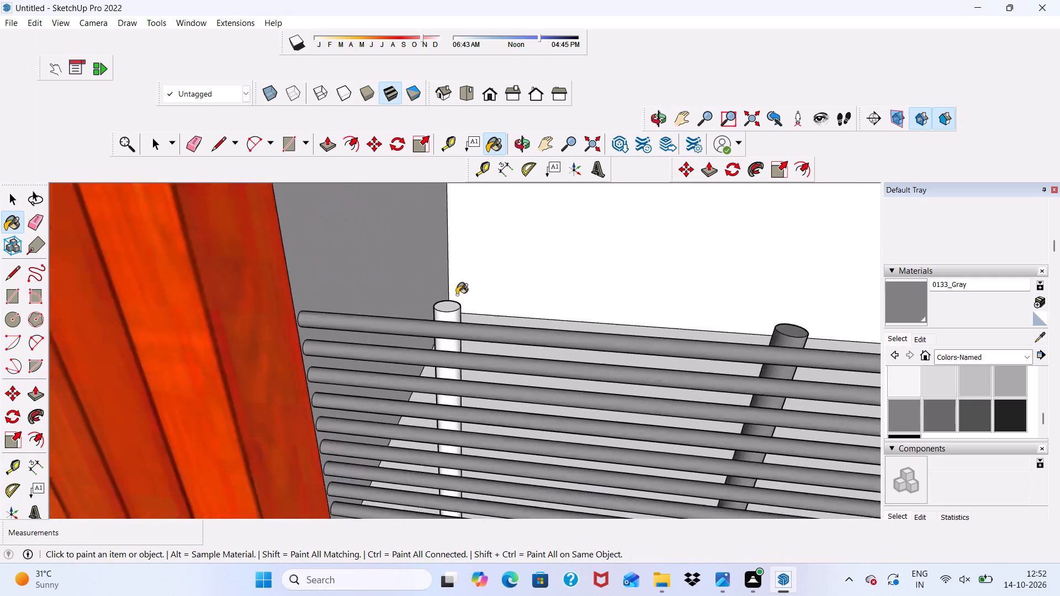
scroll(457, 295, up, 2)
scroll(450, 296, down, 2)
scroll(440, 302, up, 3)
click(449, 313)
click(448, 328)
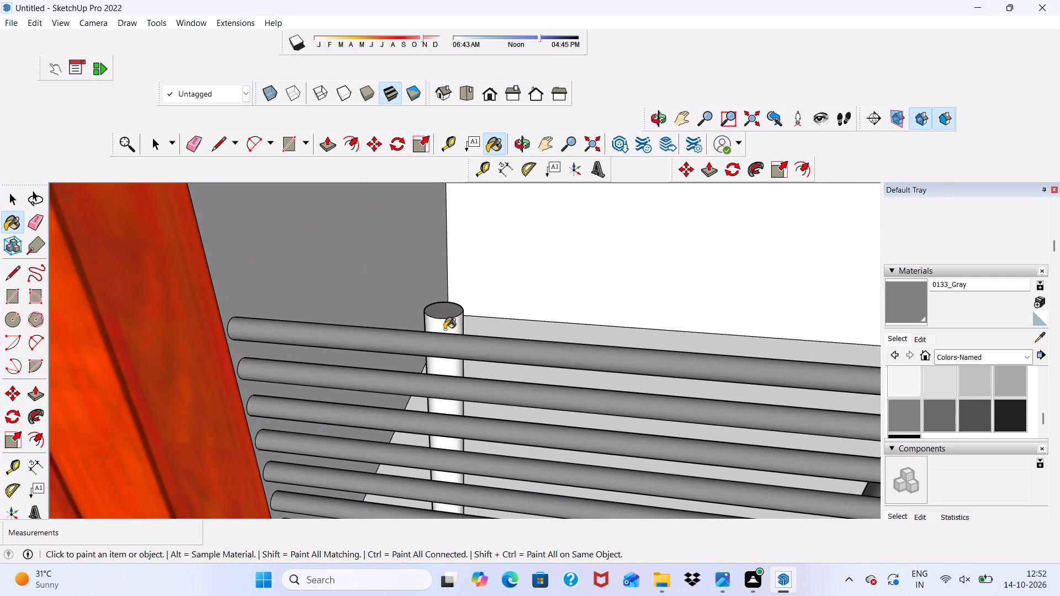
Paint two posts nearest the stone column and the two lowest rails of the third small balcony's railing with 0133_Gray.
scroll(440, 332, down, 12)
scroll(246, 368, down, 12)
scroll(0, 390, down, 9)
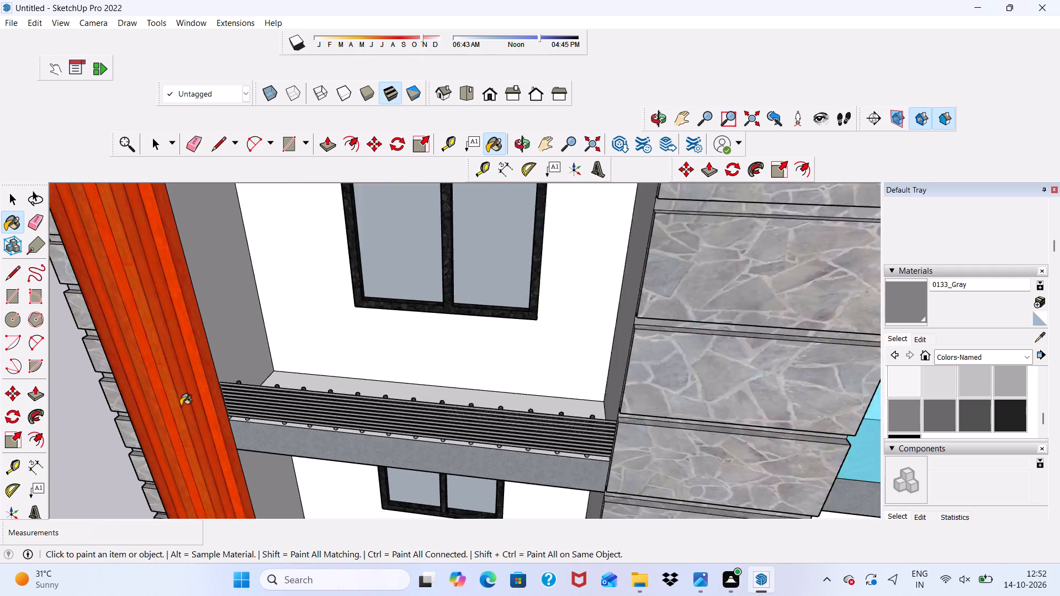
scroll(181, 406, down, 13)
middle_drag(236, 376, 293, 340)
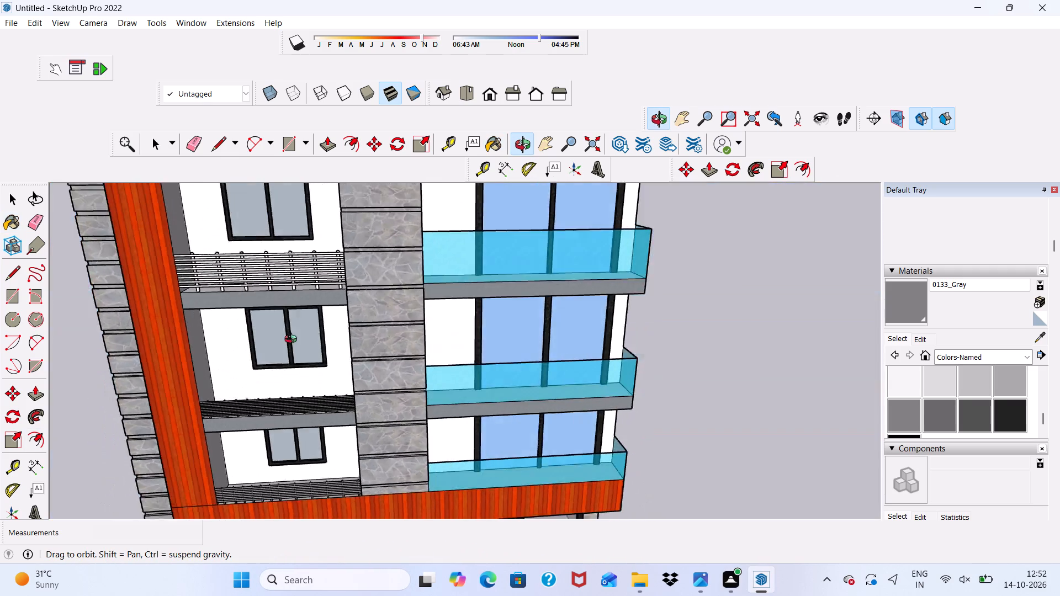
middle_drag(293, 340, 292, 343)
scroll(290, 345, up, 5)
scroll(321, 237, up, 6)
scroll(432, 293, up, 11)
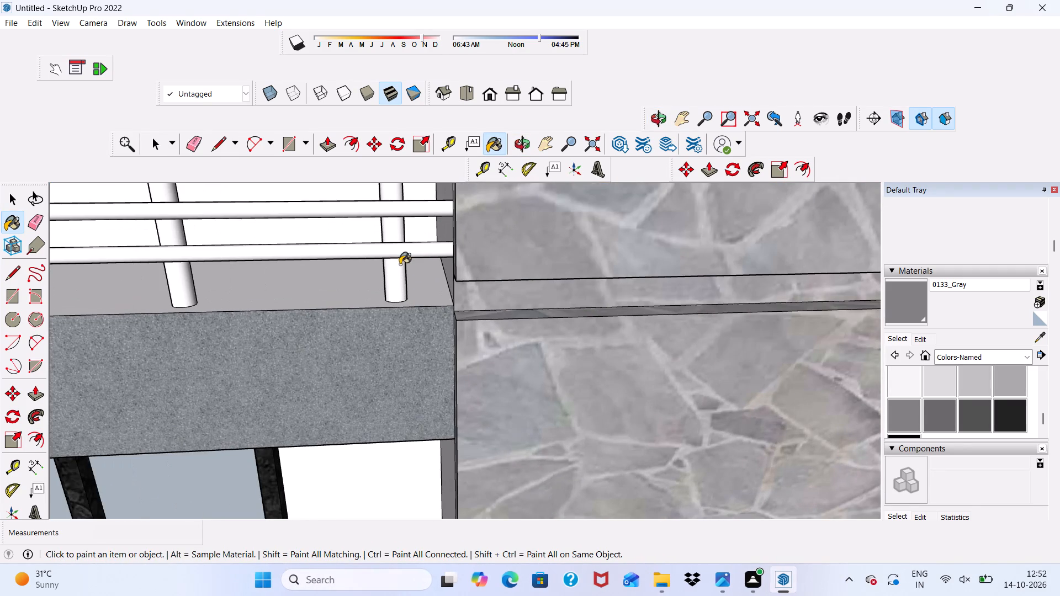
click(400, 264)
click(172, 266)
click(204, 249)
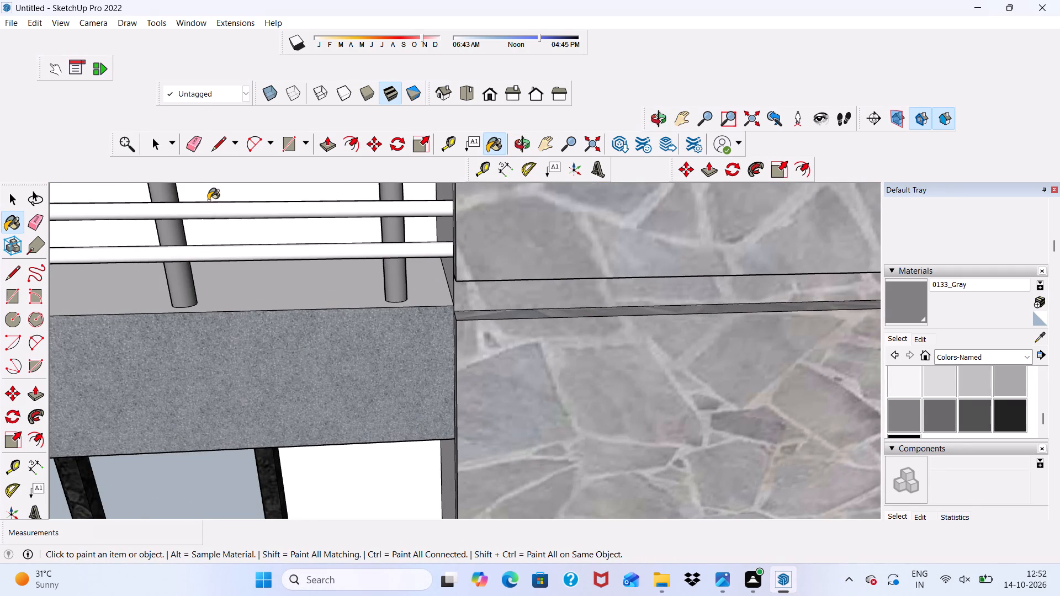
drag(208, 200, 200, 202)
Paint the remaining horizontal rails and the third post from the stone column on the third small balcony's railing with 0133_Gray.
scroll(197, 209, down, 14)
scroll(258, 232, down, 7)
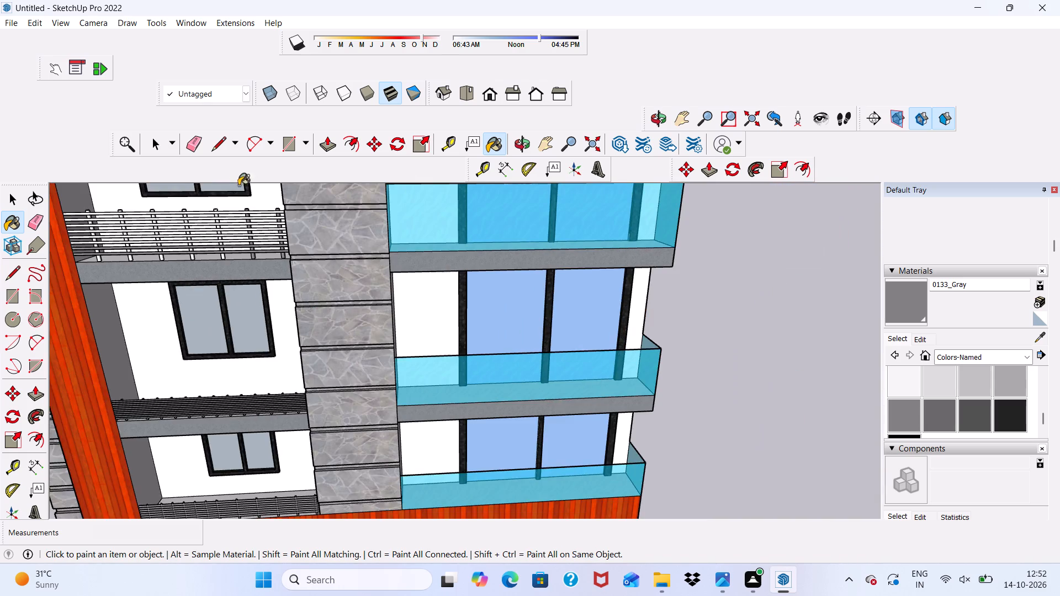
scroll(230, 184, up, 11)
click(220, 234)
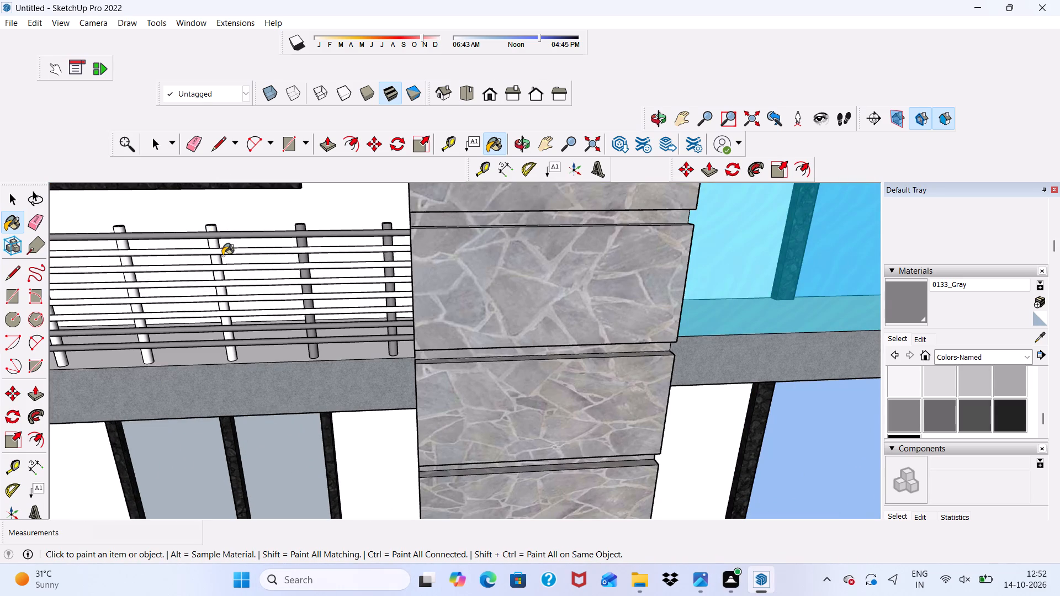
click(225, 253)
click(224, 268)
scroll(224, 277, up, 4)
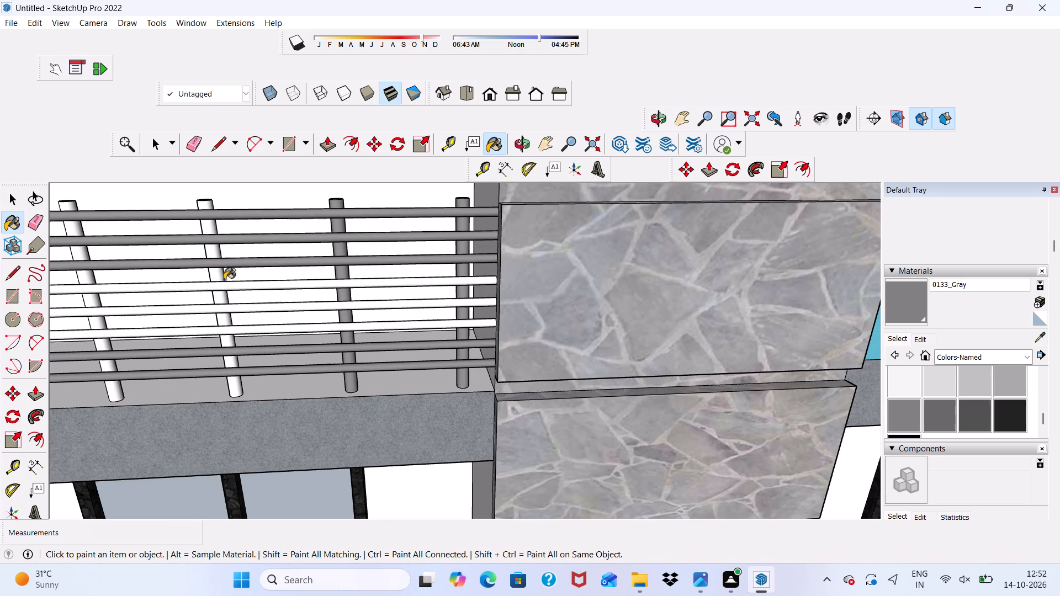
click(225, 288)
click(225, 306)
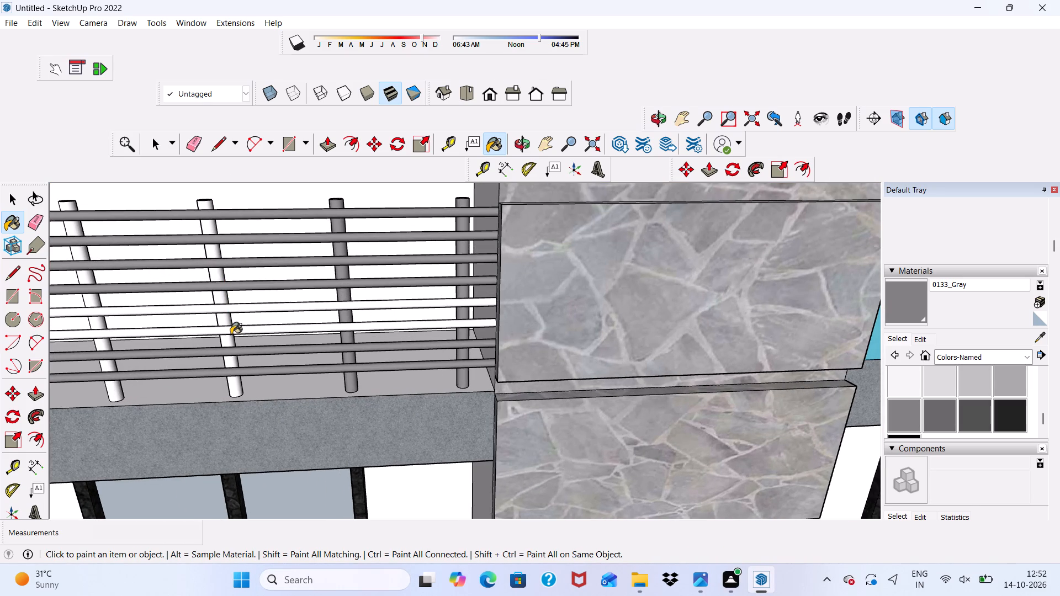
click(229, 334)
click(221, 314)
Paint the remaining four posts toward the wood column on the third small balcony's railing with 0133_Gray.
scroll(205, 281, down, 6)
scroll(283, 249, down, 7)
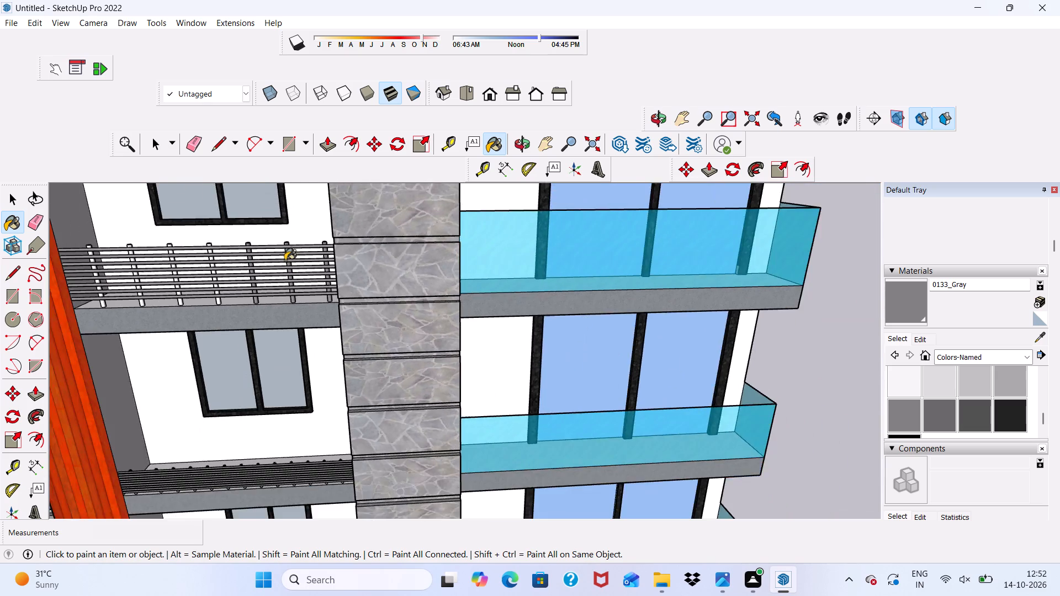
scroll(279, 252, down, 13)
scroll(287, 259, up, 18)
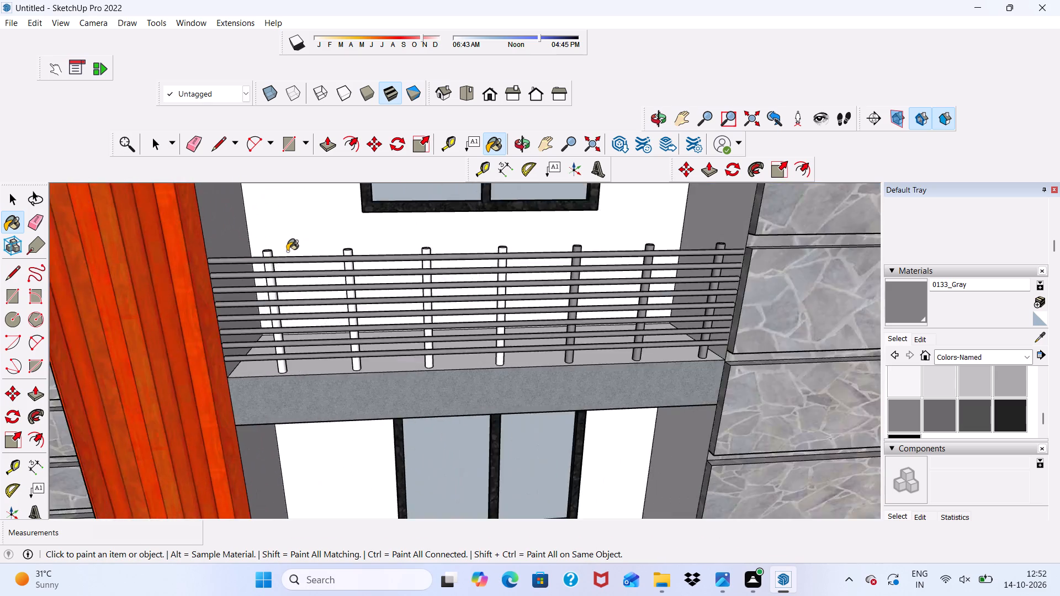
scroll(287, 251, up, 9)
click(268, 250)
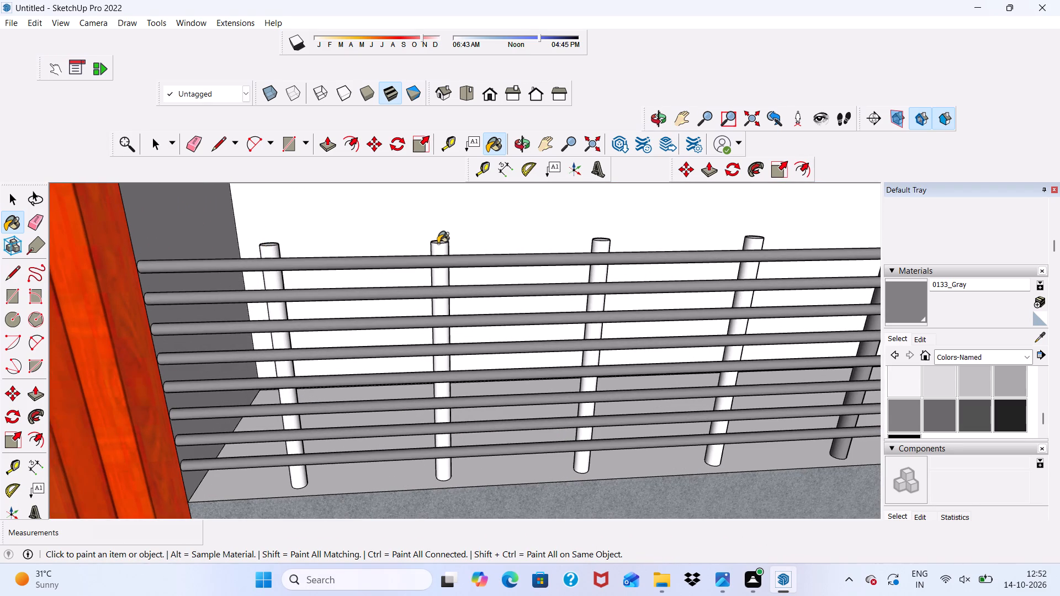
click(442, 243)
click(439, 246)
click(605, 242)
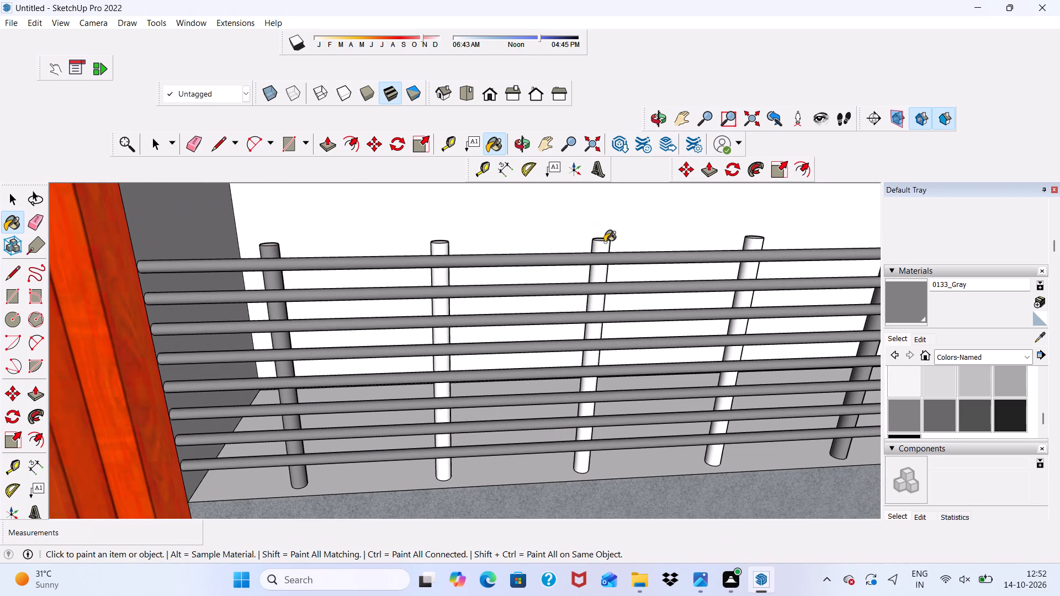
click(748, 245)
scroll(524, 223, down, 6)
scroll(149, 276, down, 5)
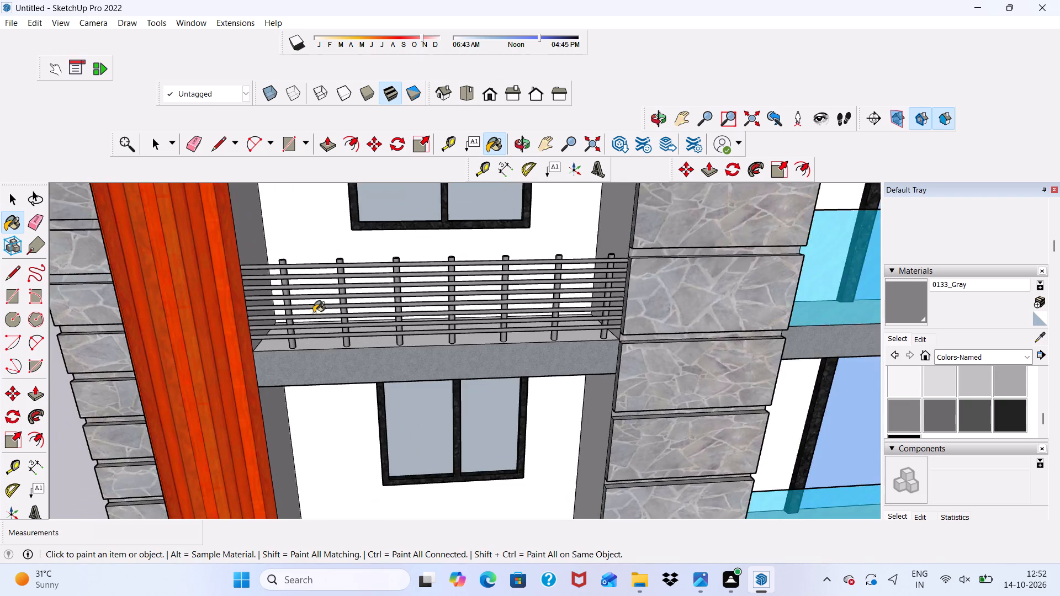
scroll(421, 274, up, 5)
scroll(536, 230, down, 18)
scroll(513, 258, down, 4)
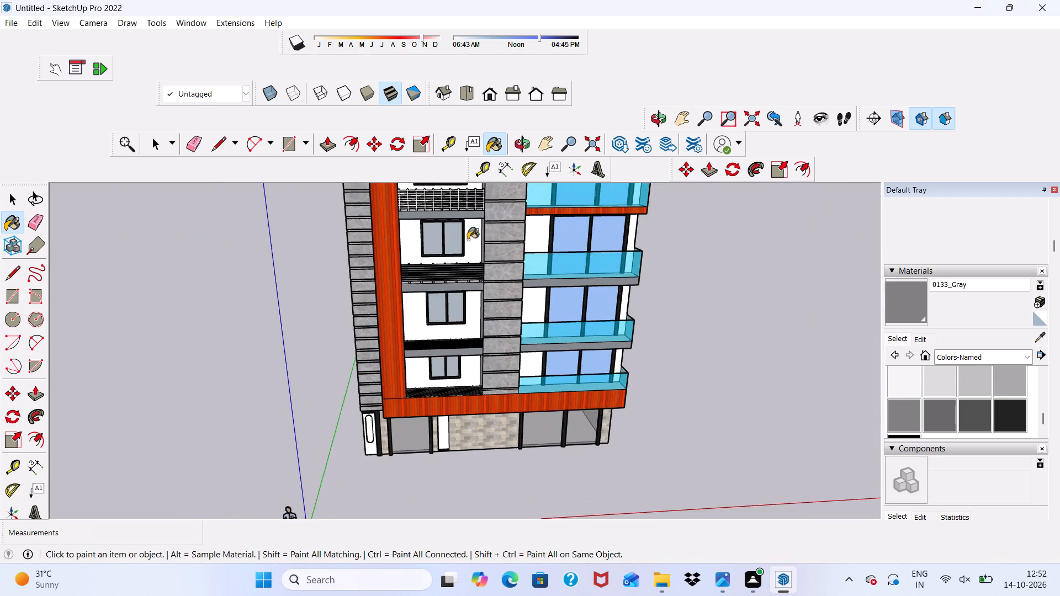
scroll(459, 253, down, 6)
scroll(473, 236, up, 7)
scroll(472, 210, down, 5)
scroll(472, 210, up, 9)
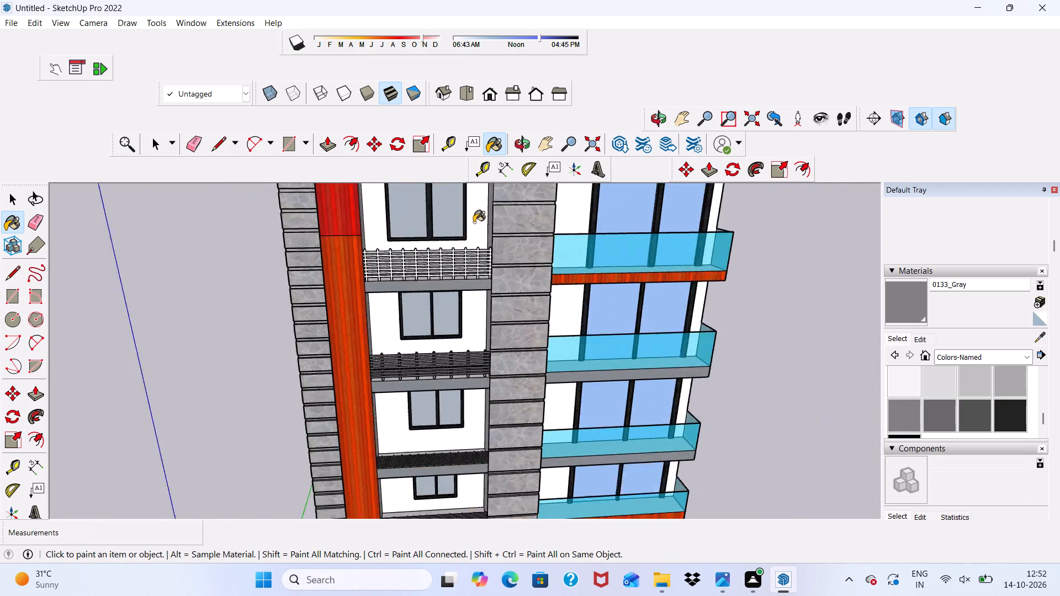
Paint the upper four horizontal rails and two posts nearest the stone column on the topmost small balcony's railing with 0133_Gray.
scroll(474, 222, up, 10)
scroll(501, 322, up, 10)
click(452, 295)
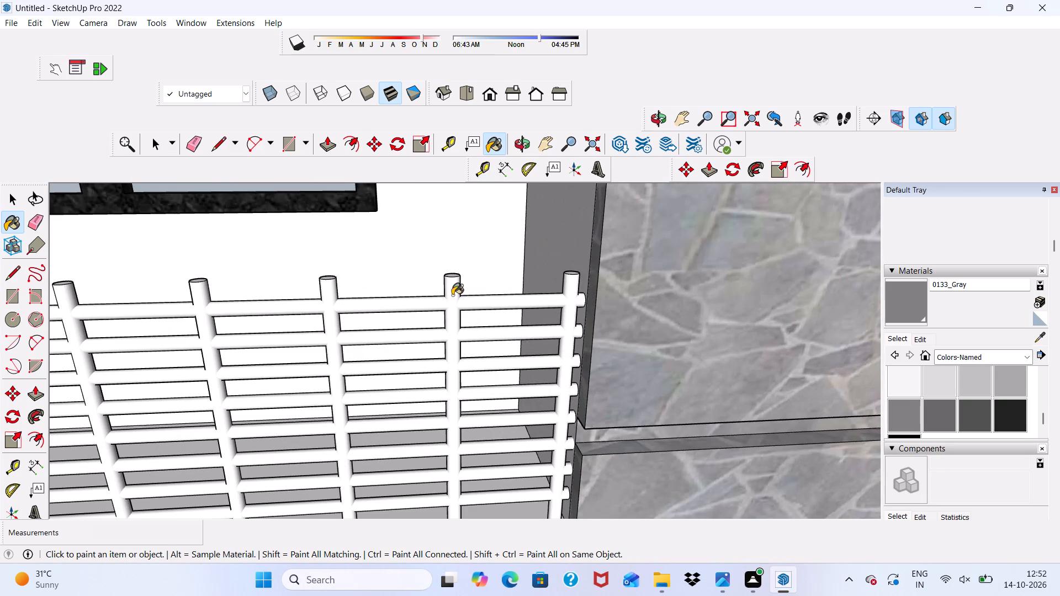
click(464, 304)
click(476, 326)
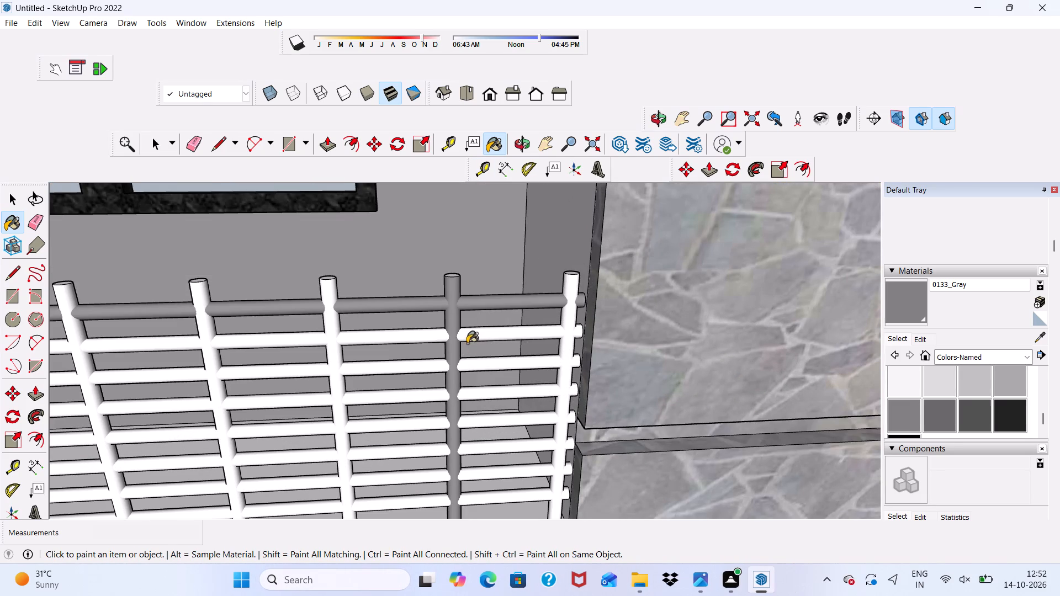
key(ctrl+z)
scroll(486, 340, up, 5)
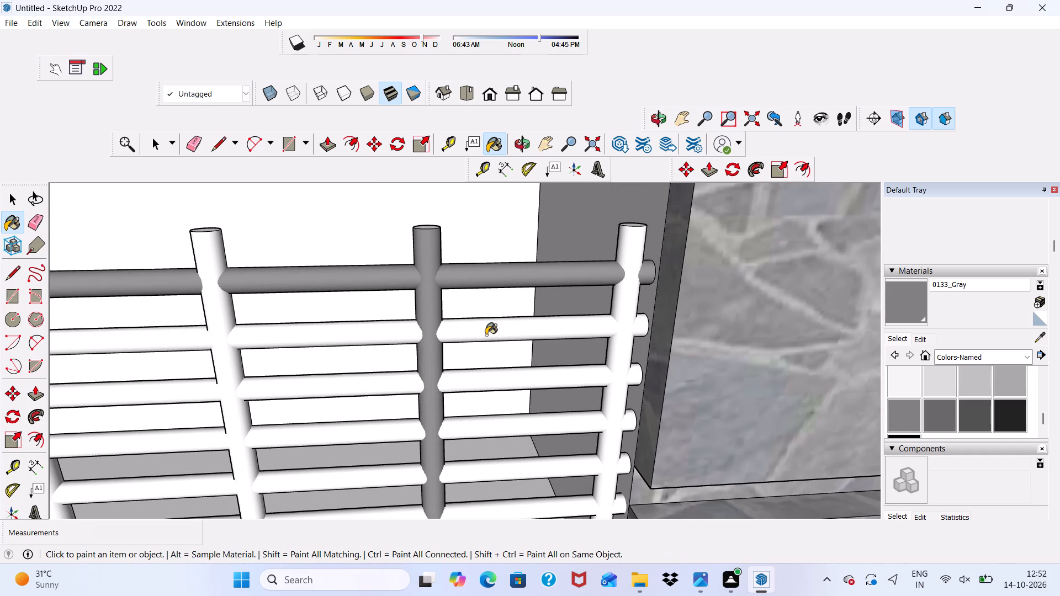
click(486, 335)
click(475, 381)
click(460, 428)
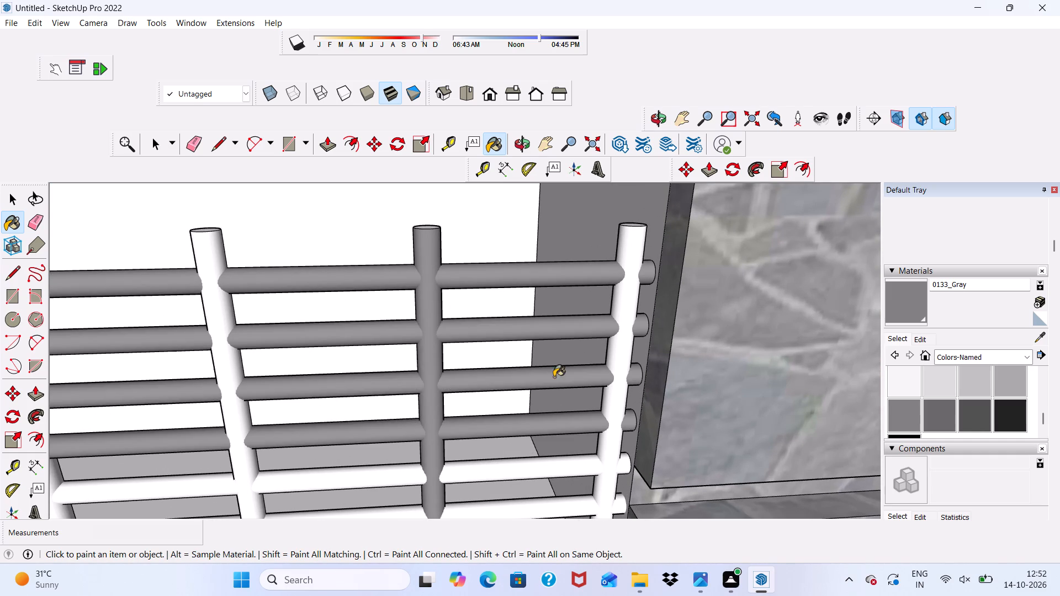
click(621, 350)
Paint the third through seventh posts from the stone column on the topmost small balcony's railing with 0133_Gray.
scroll(541, 237, down, 13)
scroll(450, 252, up, 7)
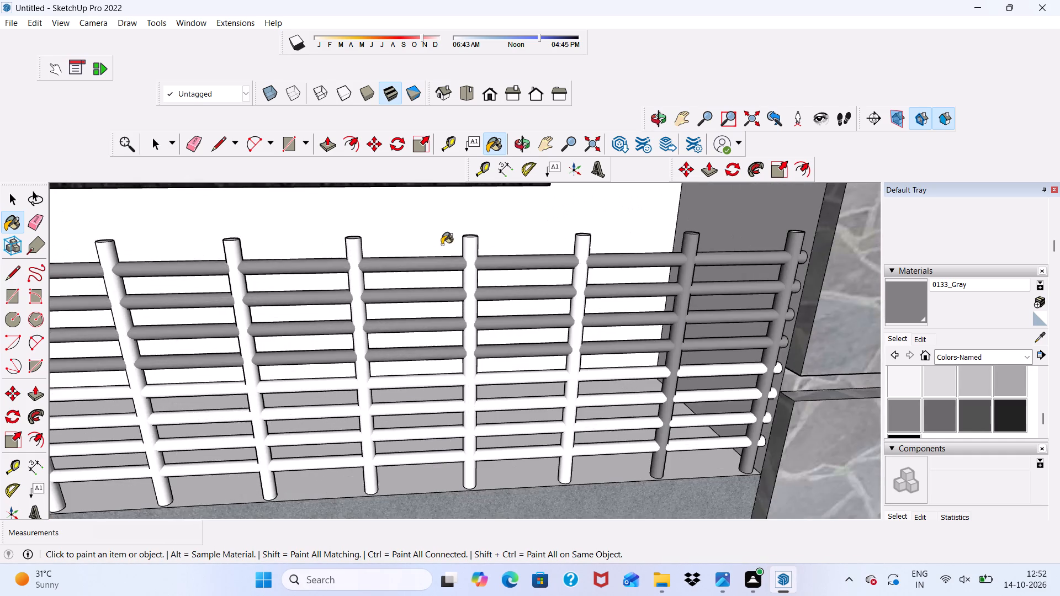
scroll(566, 273, up, 1)
click(577, 269)
scroll(425, 289, up, 2)
scroll(463, 249, up, 1)
click(463, 249)
click(250, 233)
scroll(295, 235, down, 11)
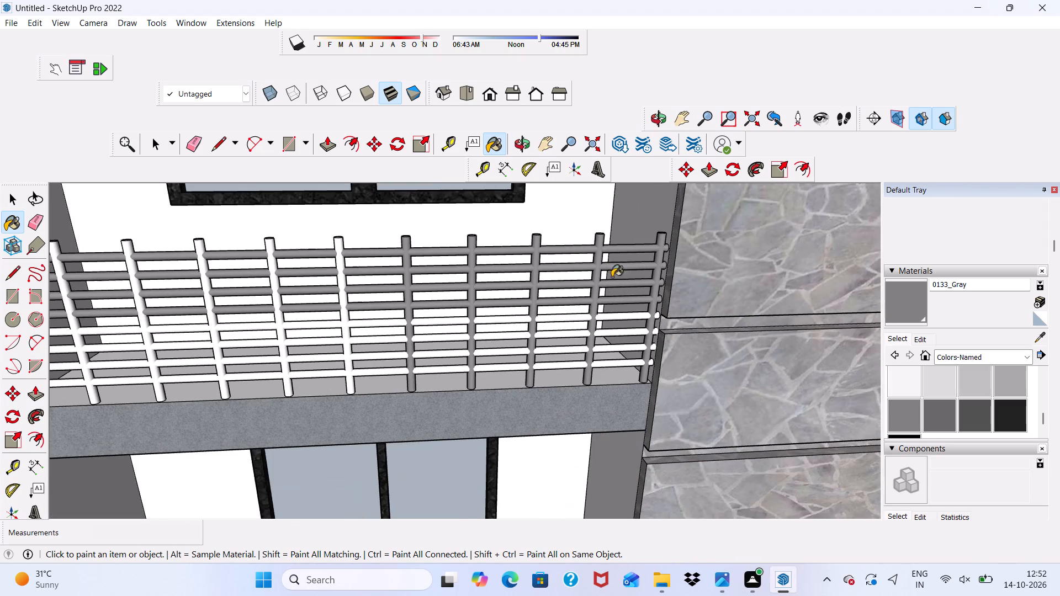
scroll(285, 241, up, 5)
click(383, 254)
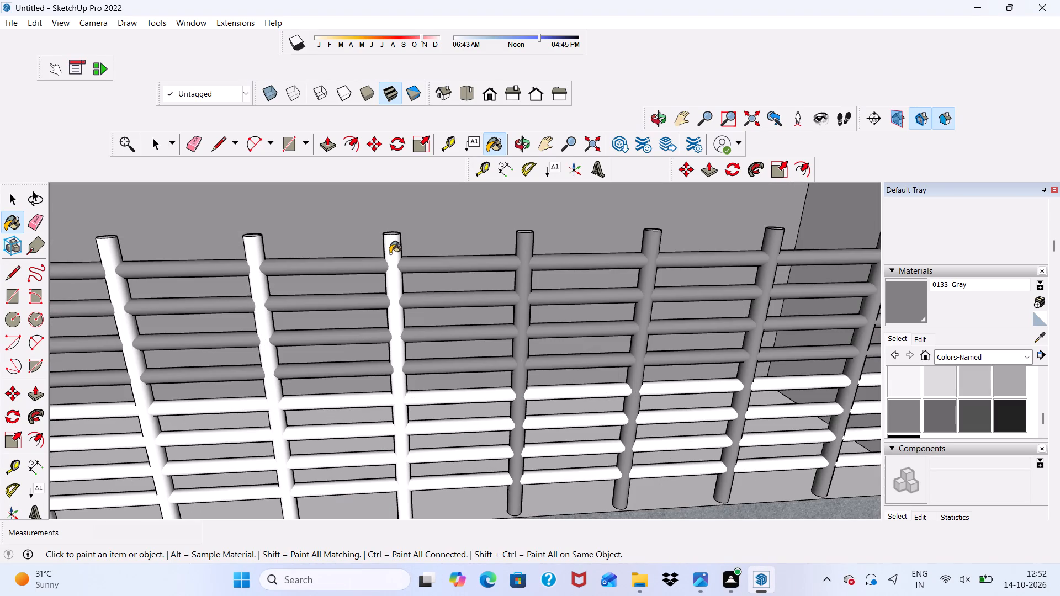
key(ctrl+z)
scroll(412, 254, up, 3)
click(377, 244)
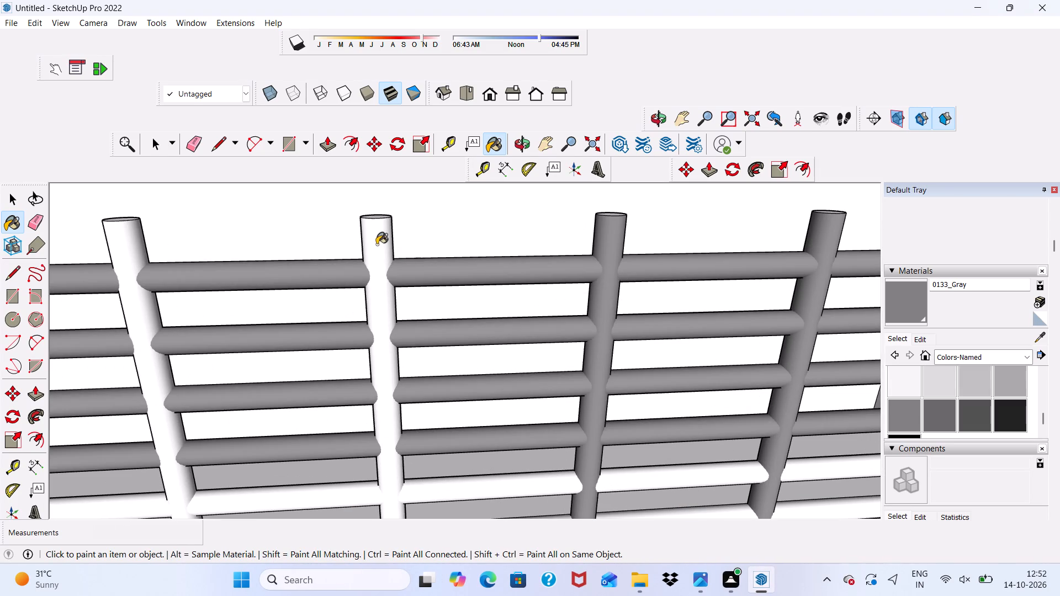
click(123, 251)
scroll(123, 251, down, 12)
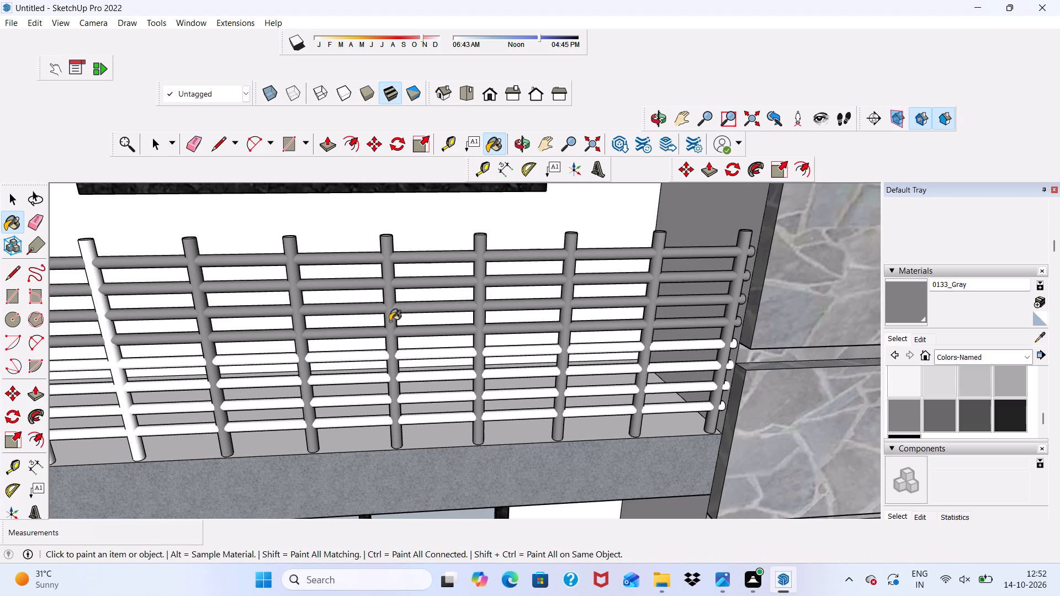
Paint the four lowest horizontal rails on the topmost small balcony's railing with 0133_Gray.
middle_drag(381, 332, 240, 293)
scroll(349, 352, up, 1)
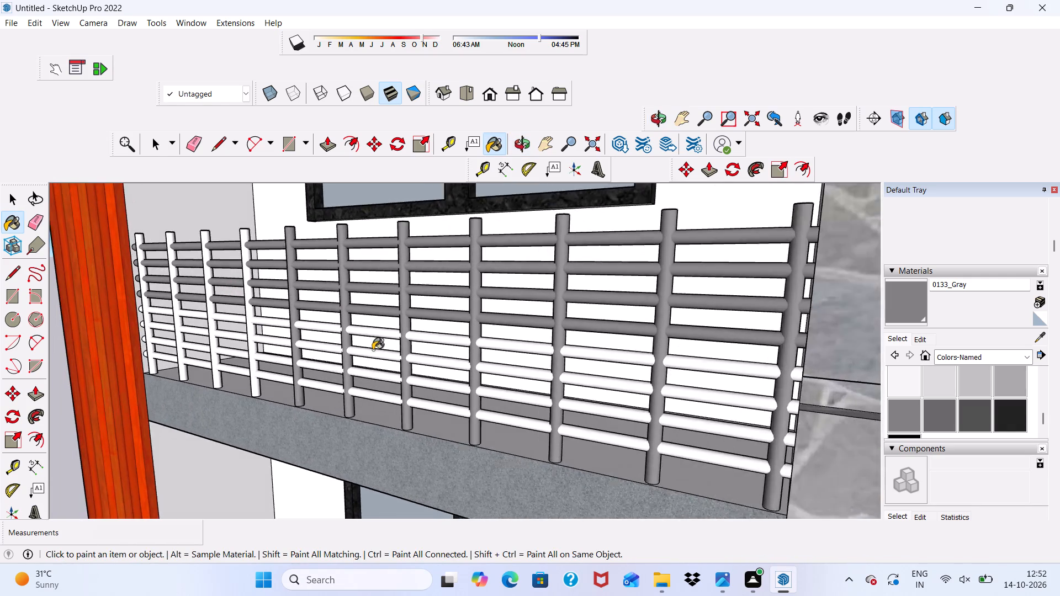
scroll(373, 350, up, 3)
click(369, 324)
click(356, 355)
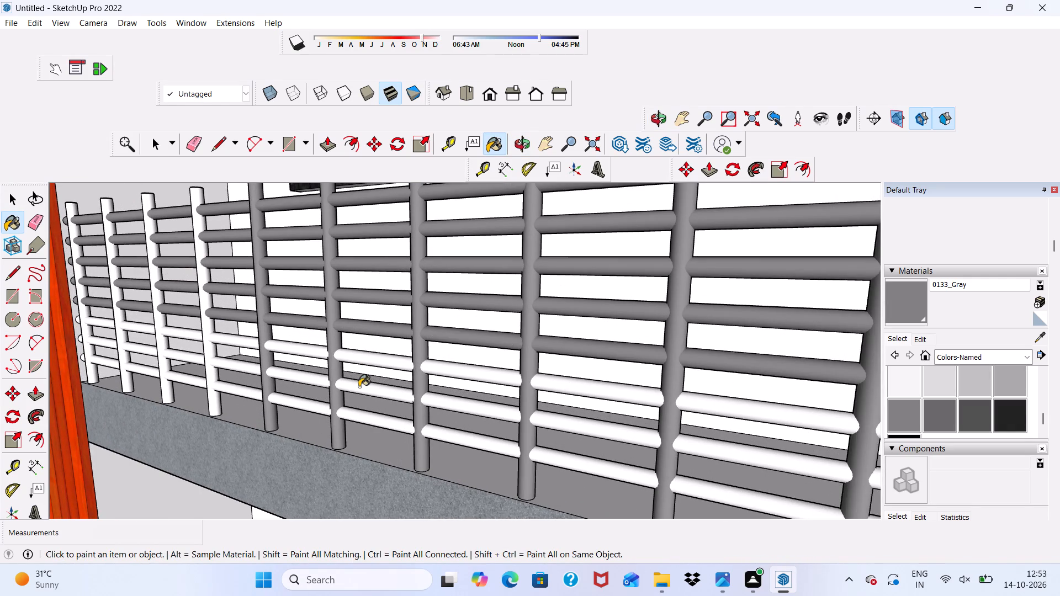
click(359, 387)
click(359, 412)
Paint the remaining four posts toward the wood column on the topmost small balcony's railing with 0133_Gray.
click(205, 292)
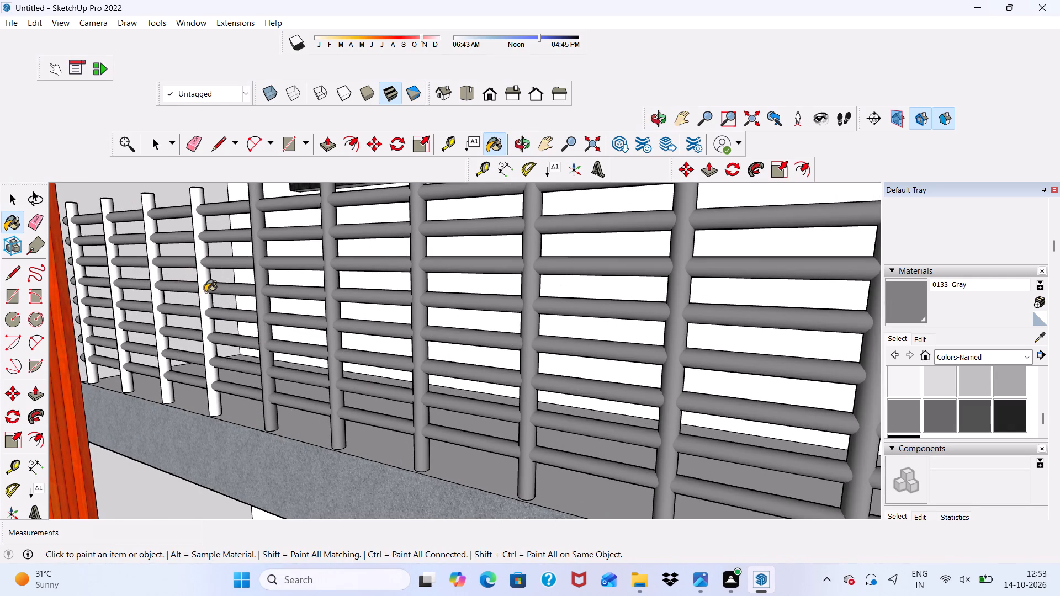
click(151, 268)
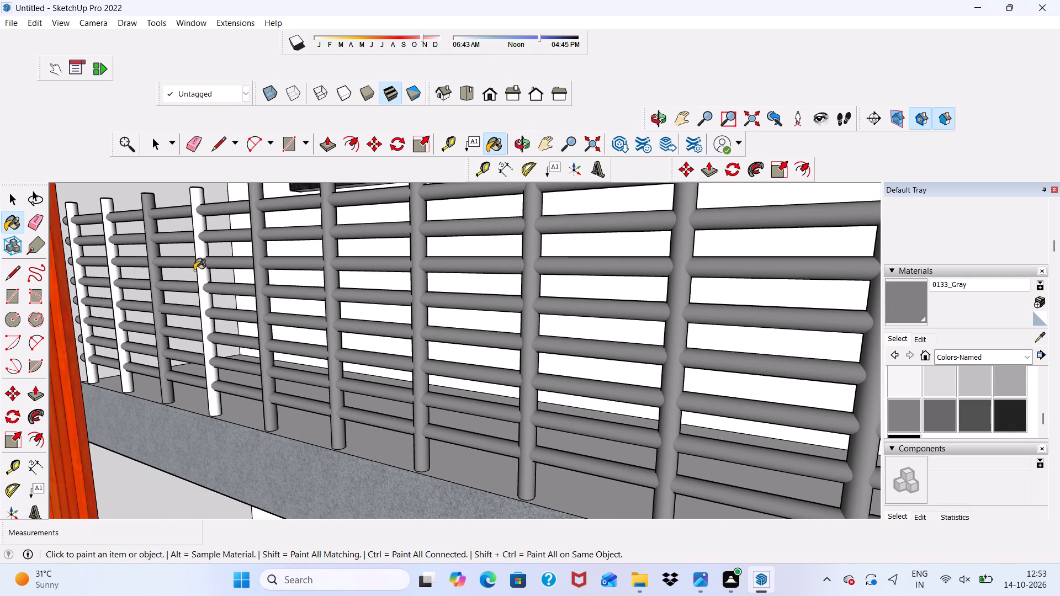
click(199, 269)
click(109, 248)
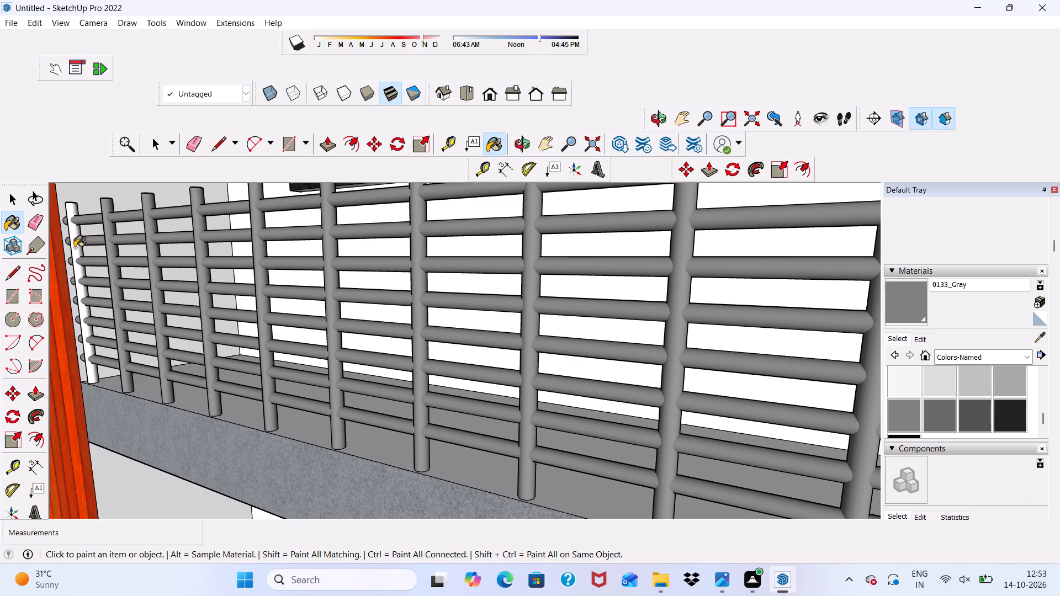
click(75, 248)
Paint the top faces of the four posts nearest the stone column on the same railing with 0133_Gray.
scroll(75, 250, down, 4)
middle_drag(156, 306, 352, 438)
scroll(491, 354, up, 5)
click(511, 344)
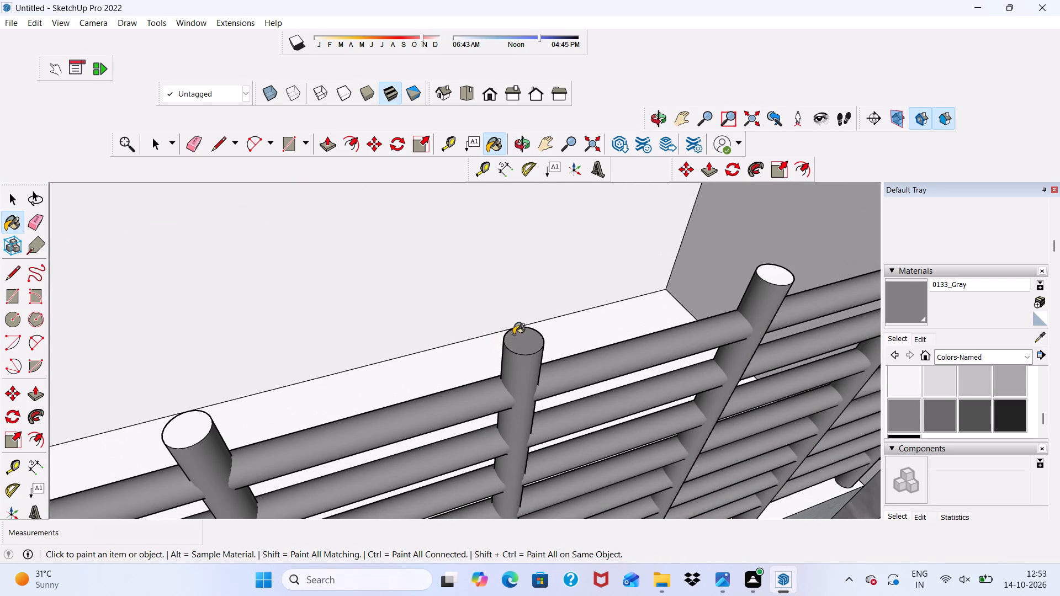
scroll(590, 306, down, 1)
scroll(899, 205, up, 1)
click(741, 281)
scroll(741, 281, up, 1)
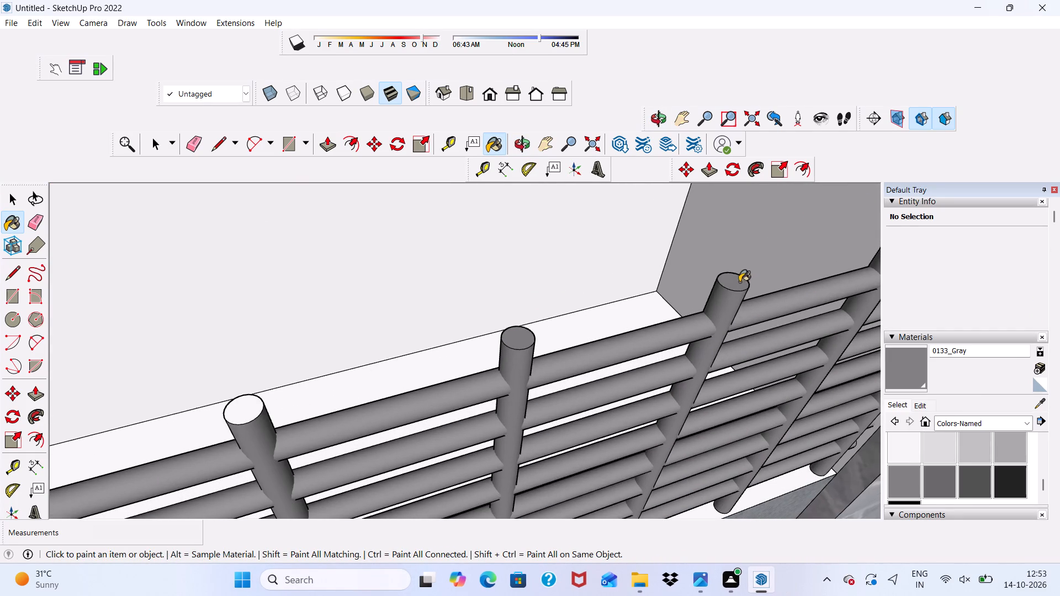
scroll(643, 301, down, 6)
scroll(481, 306, down, 6)
scroll(629, 280, up, 4)
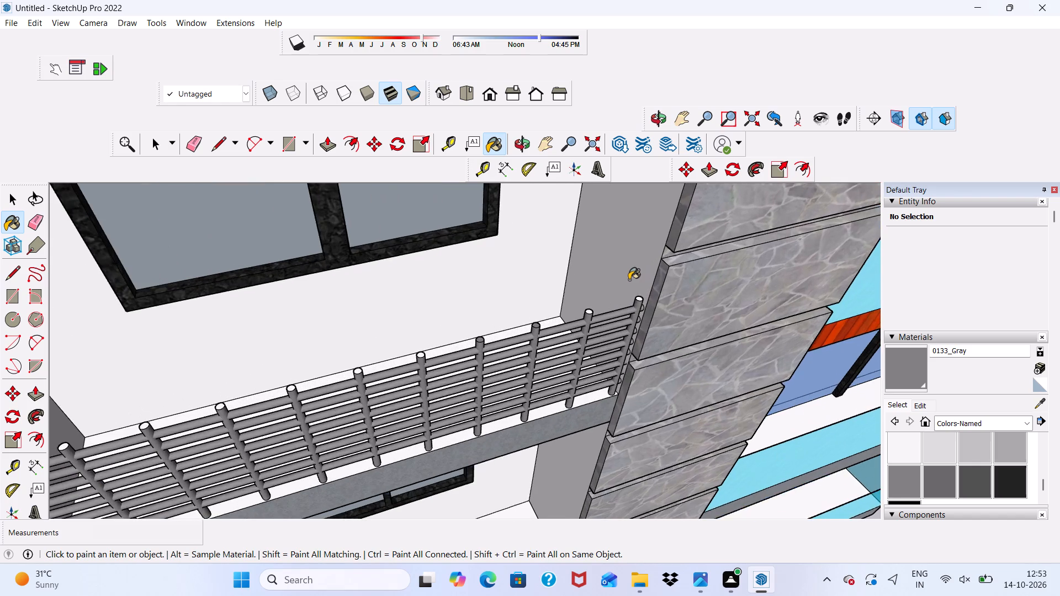
scroll(653, 315, up, 12)
click(645, 286)
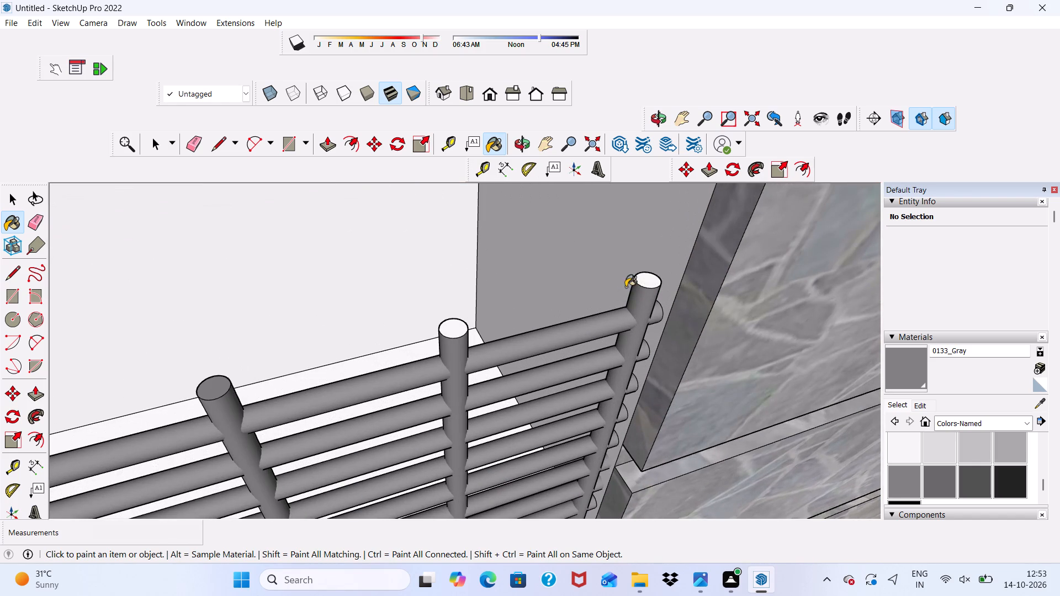
click(450, 328)
Paint the top faces of the three middle posts on the topmost small balcony's railing with 0133_Gray.
scroll(464, 316, down, 13)
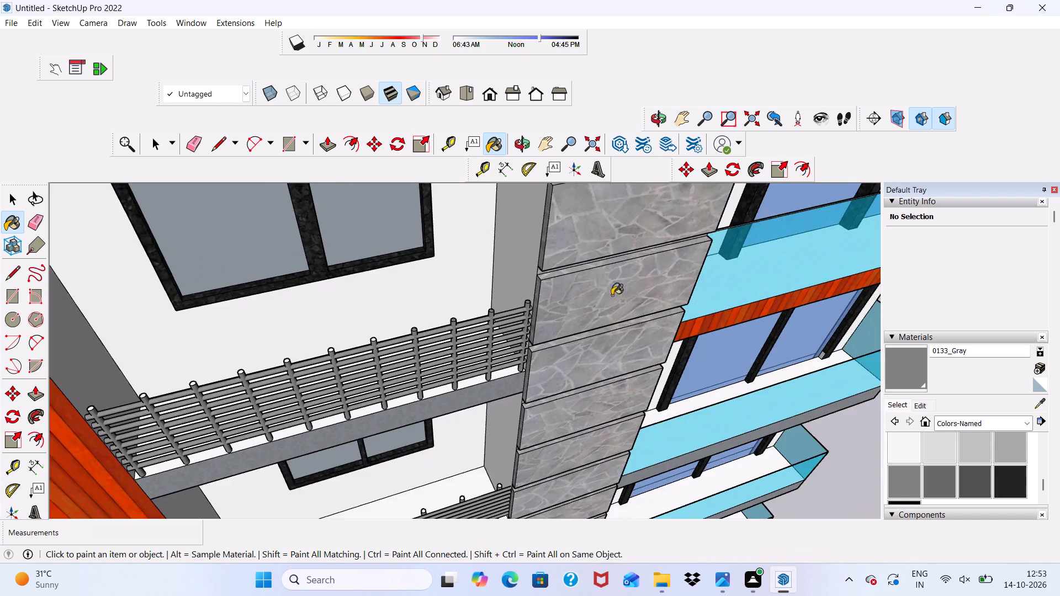
scroll(612, 295, down, 6)
scroll(412, 320, up, 5)
scroll(507, 317, up, 11)
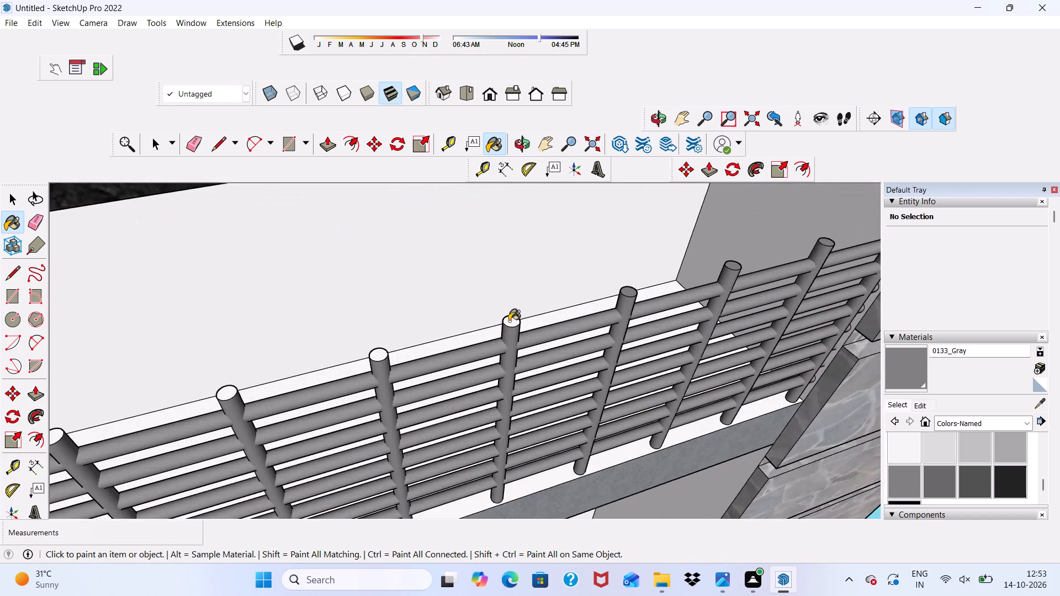
click(509, 321)
click(366, 356)
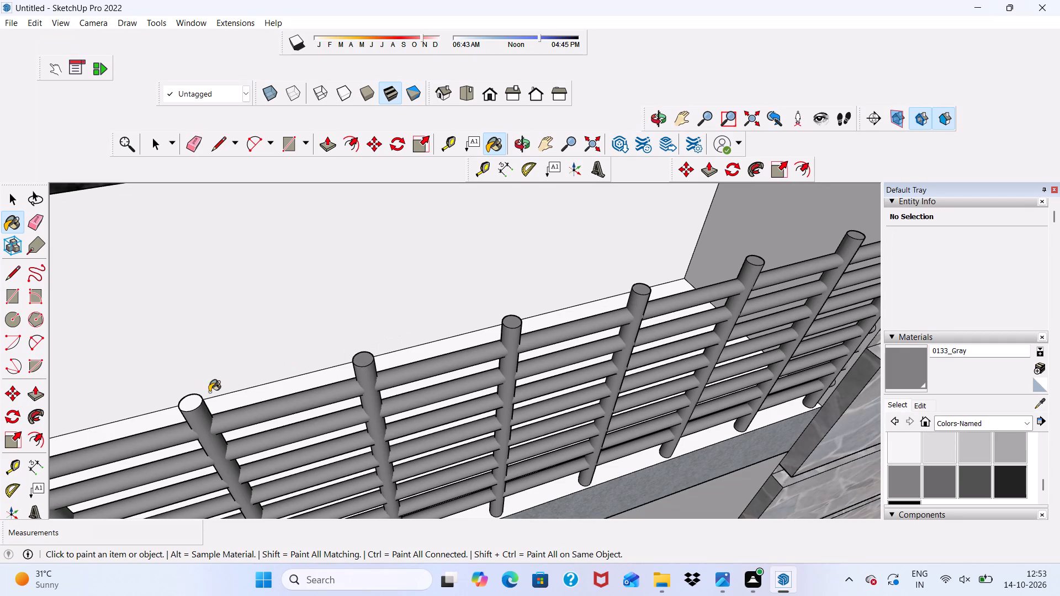
click(190, 404)
Paint the top faces of the last four posts toward the wood column on the same railing with 0133_Gray.
scroll(272, 356, down, 13)
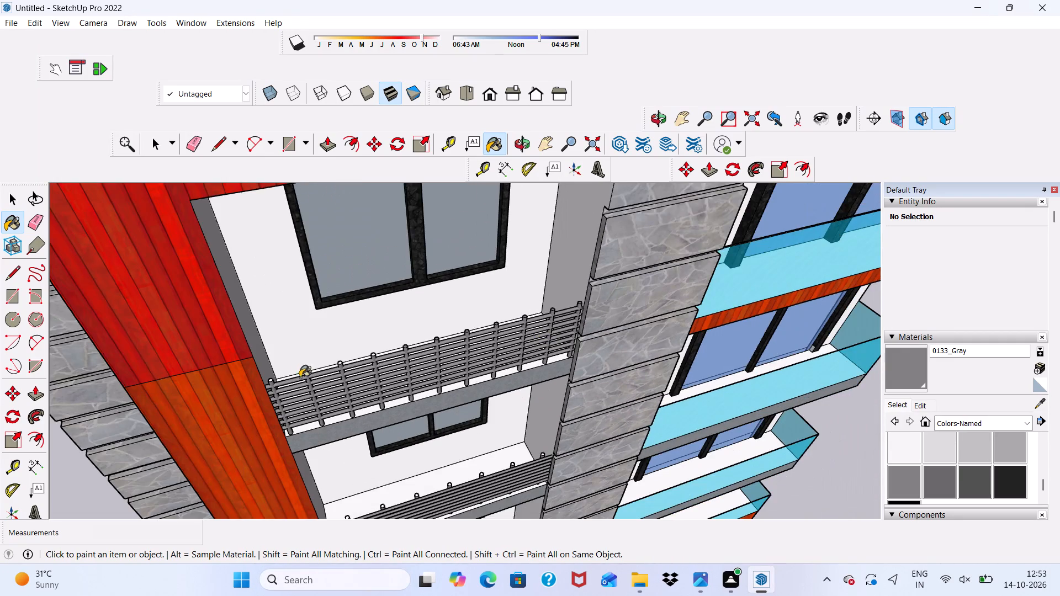
scroll(294, 376, up, 6)
scroll(248, 379, up, 5)
click(252, 387)
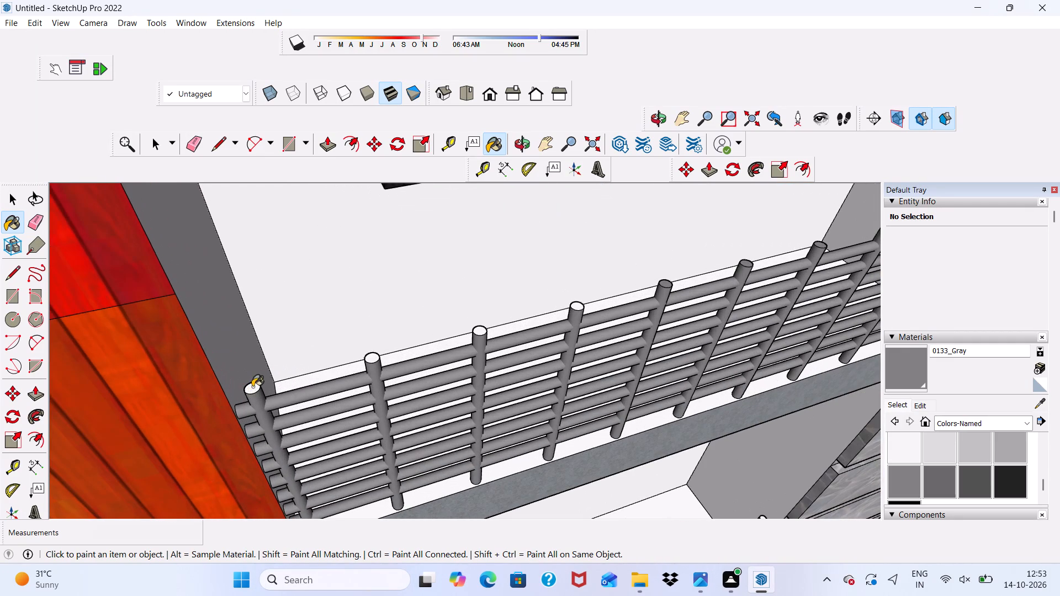
click(371, 360)
scroll(493, 339, up, 3)
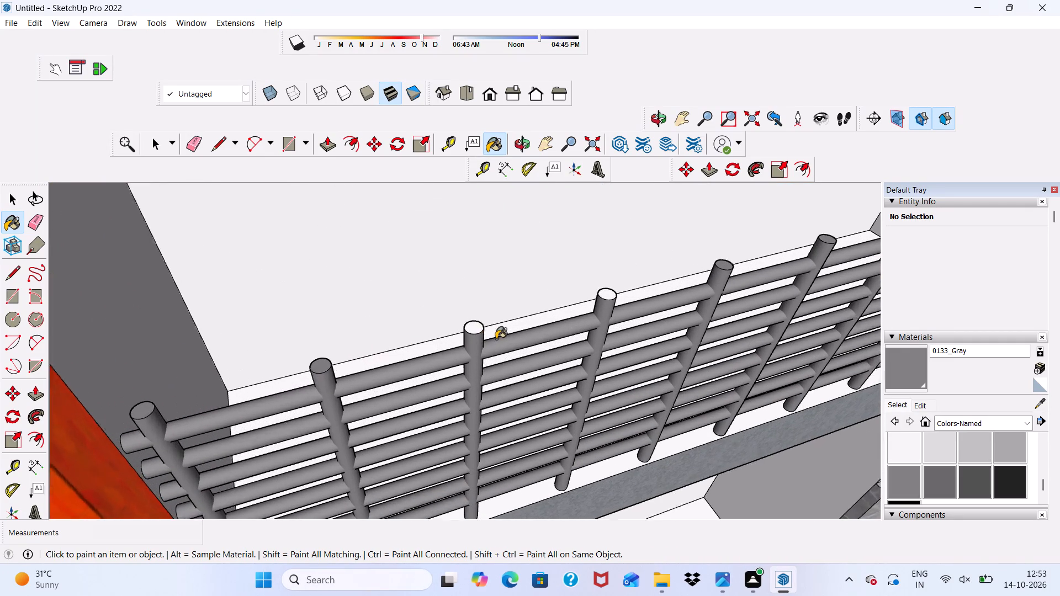
scroll(496, 339, up, 1)
double_click(469, 327)
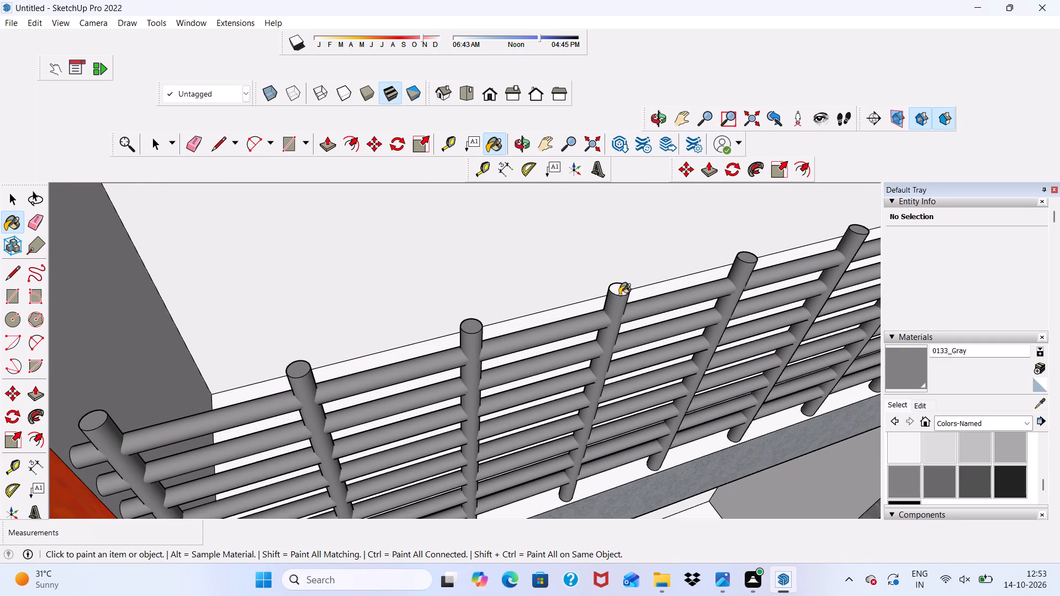
click(619, 295)
Examine the whole building from the side and front to review the painted facade, balconies and railings.
scroll(608, 297, down, 6)
scroll(405, 288, down, 6)
scroll(532, 285, down, 11)
middle_drag(539, 305, 542, 297)
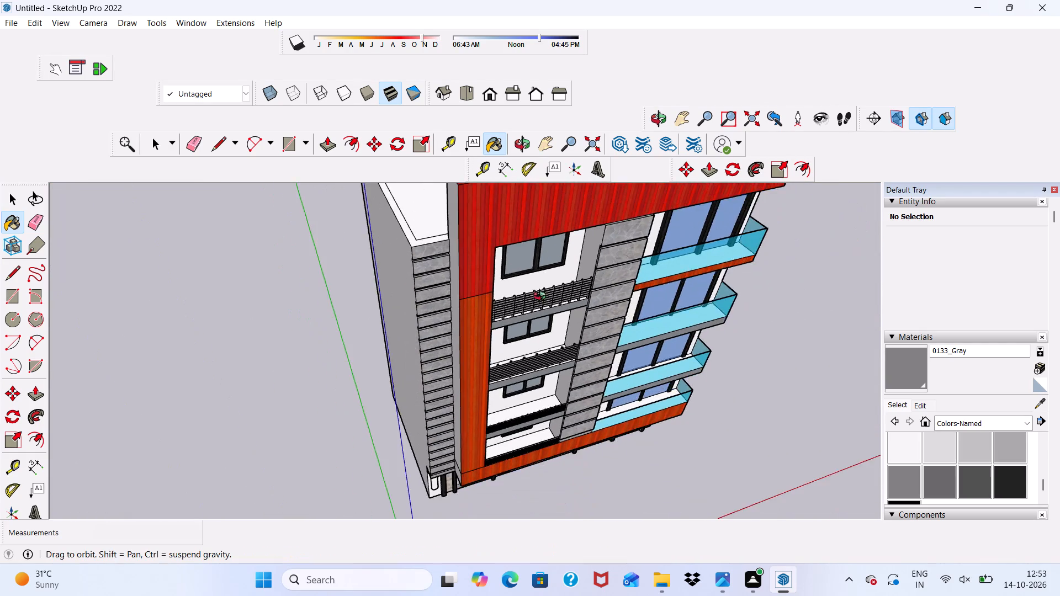
middle_drag(542, 297, 676, 157)
middle_drag(687, 158, 559, 198)
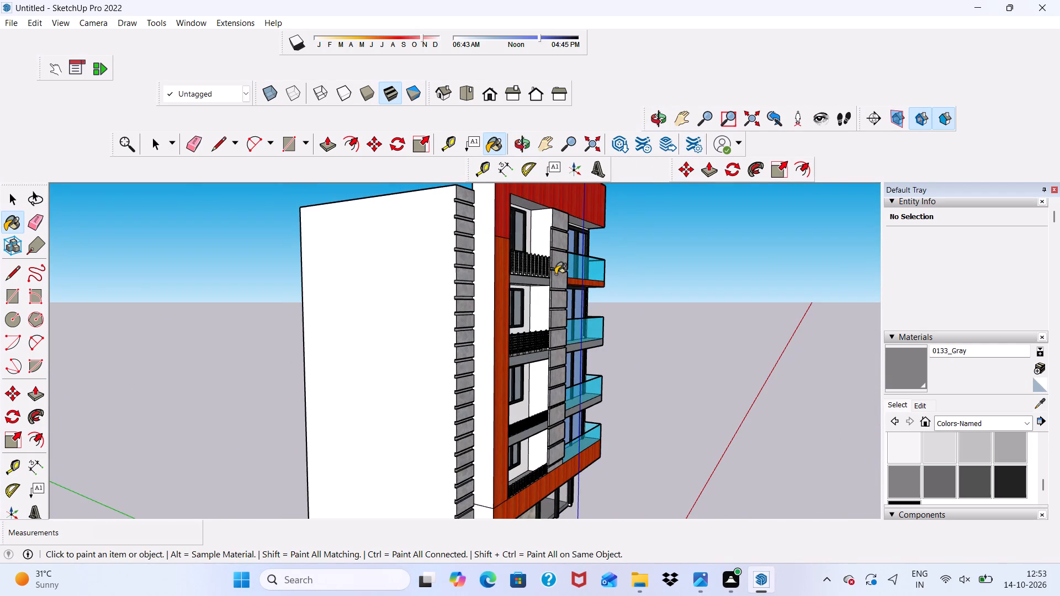
scroll(556, 275, down, 4)
middle_drag(557, 288, 319, 280)
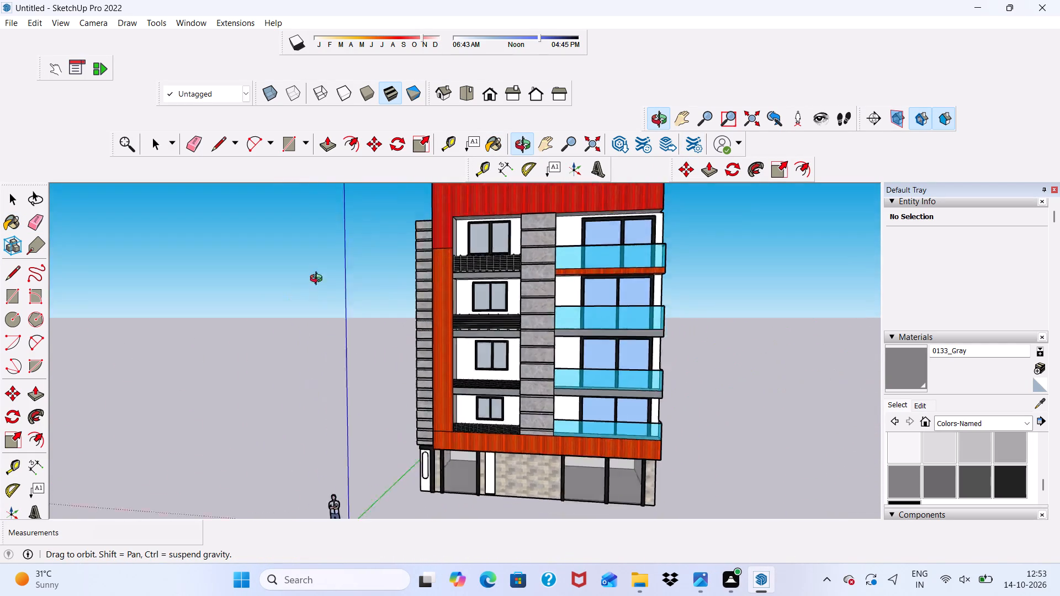
middle_drag(319, 280, 353, 300)
scroll(433, 298, up, 5)
scroll(467, 296, down, 9)
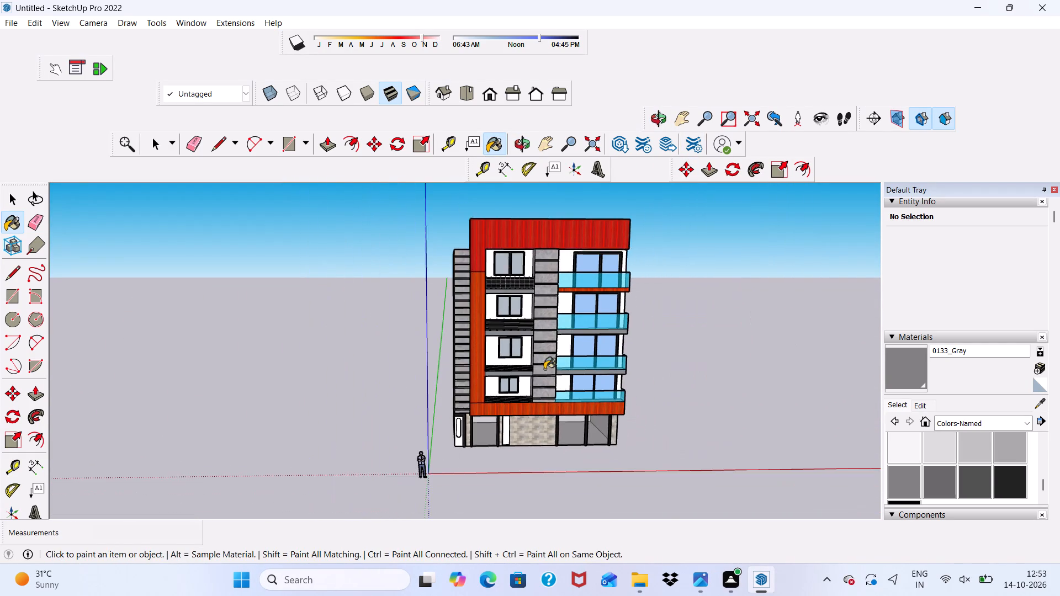
middle_drag(548, 379, 549, 400)
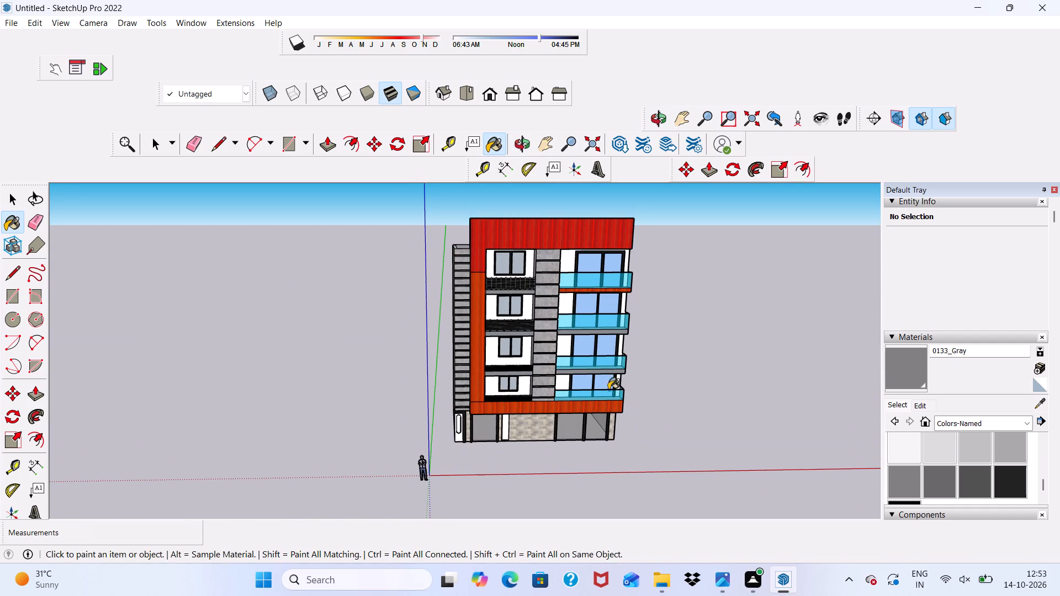
Select Modern Siding from the Brick, Cladding and Siding collection and inspect its colour editing settings.
key(space)
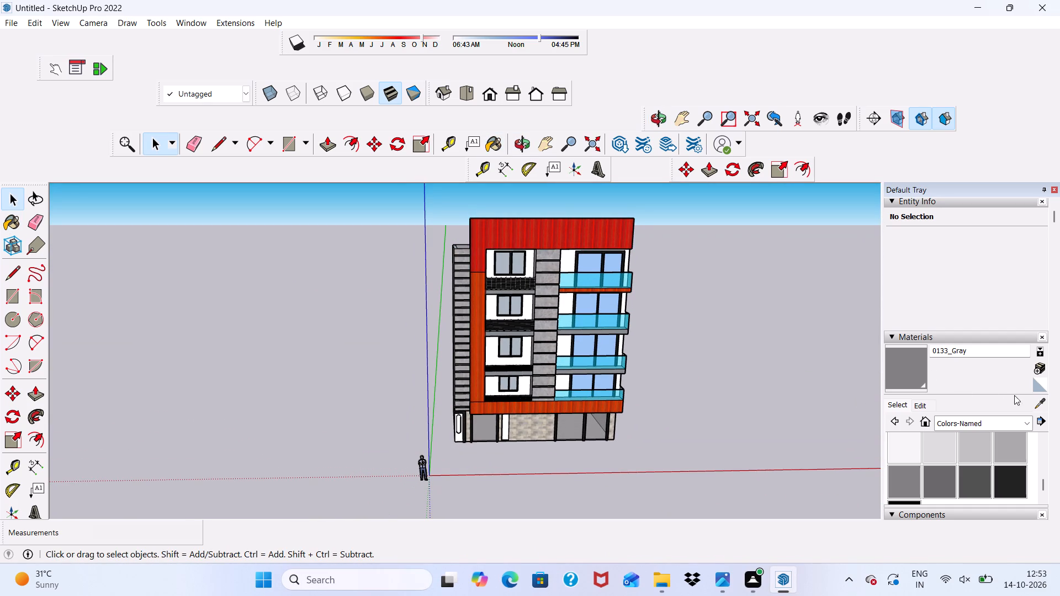
click(1026, 421)
scroll(1026, 421, up, 1)
click(1026, 421)
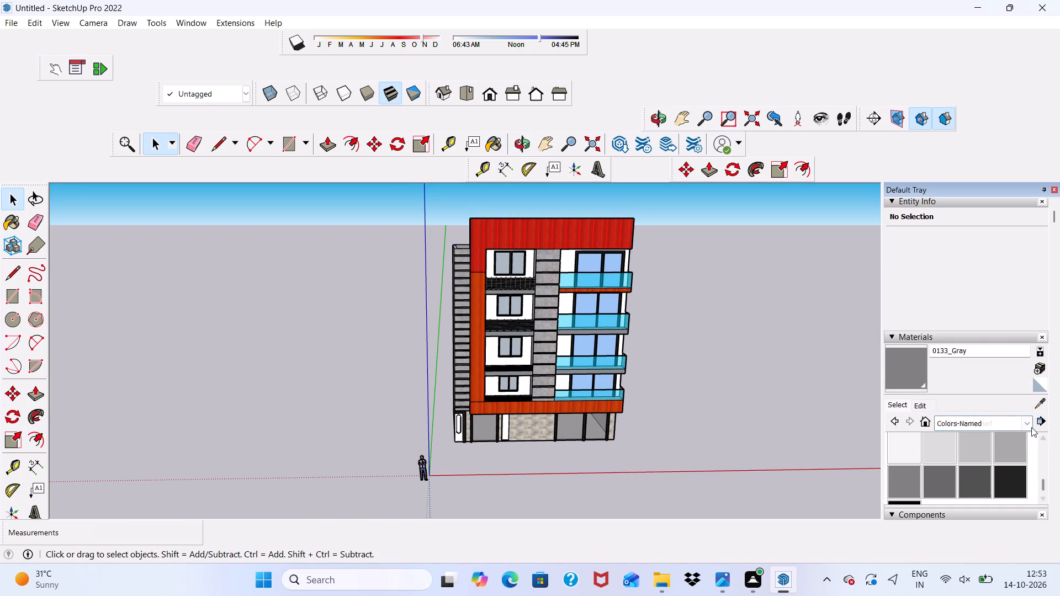
click(1031, 427)
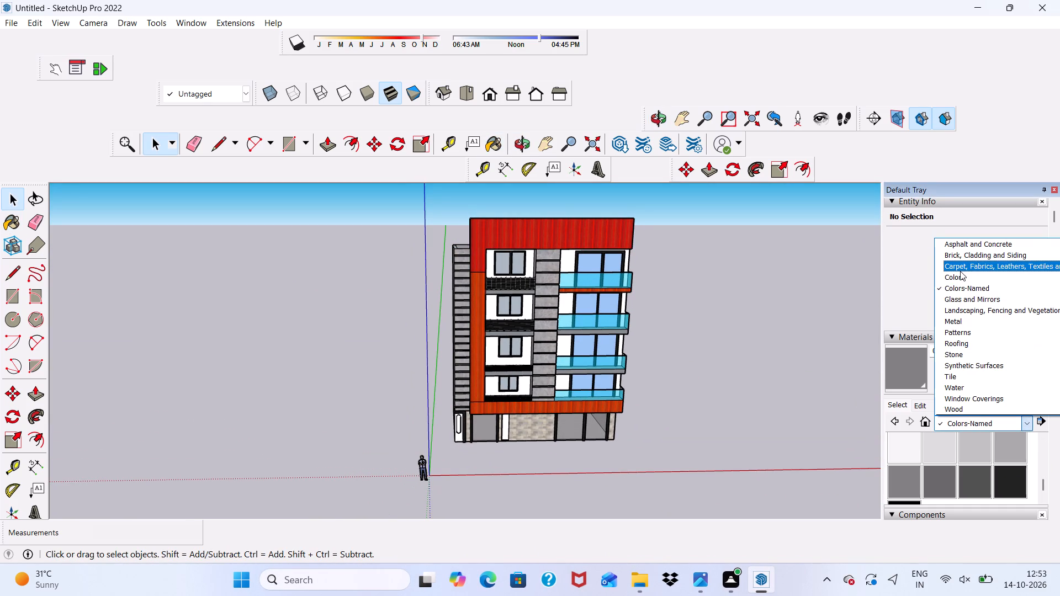
click(961, 253)
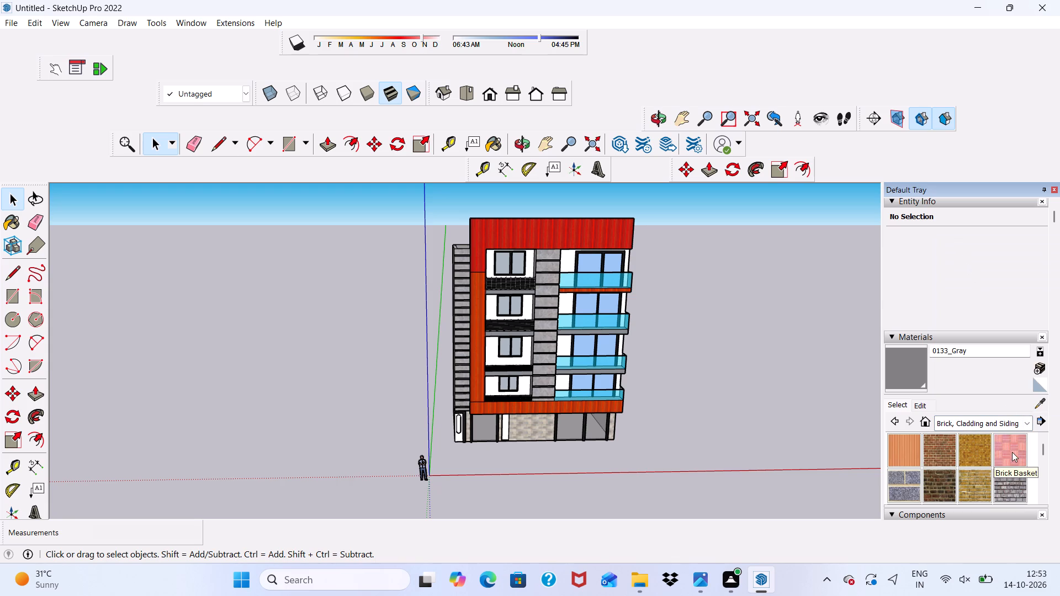
scroll(1012, 454, down, 1)
double_click(1010, 482)
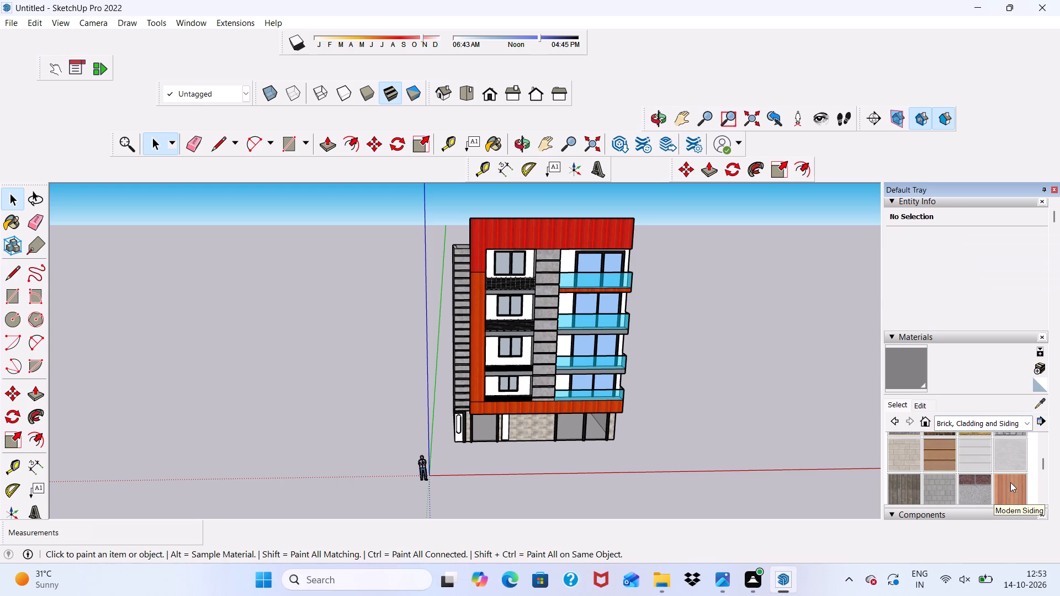
click(918, 404)
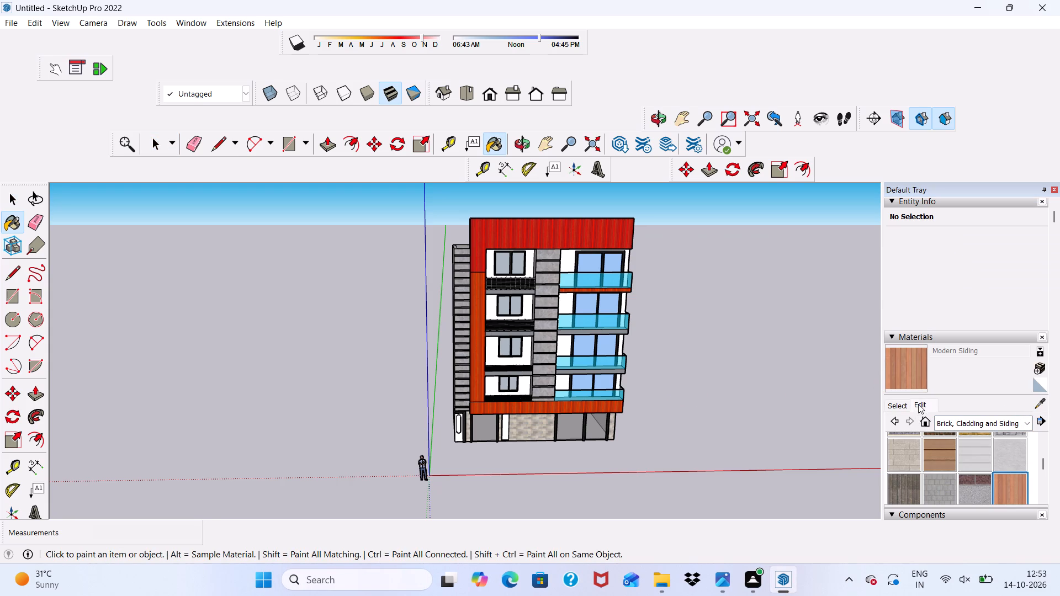
double_click(922, 406)
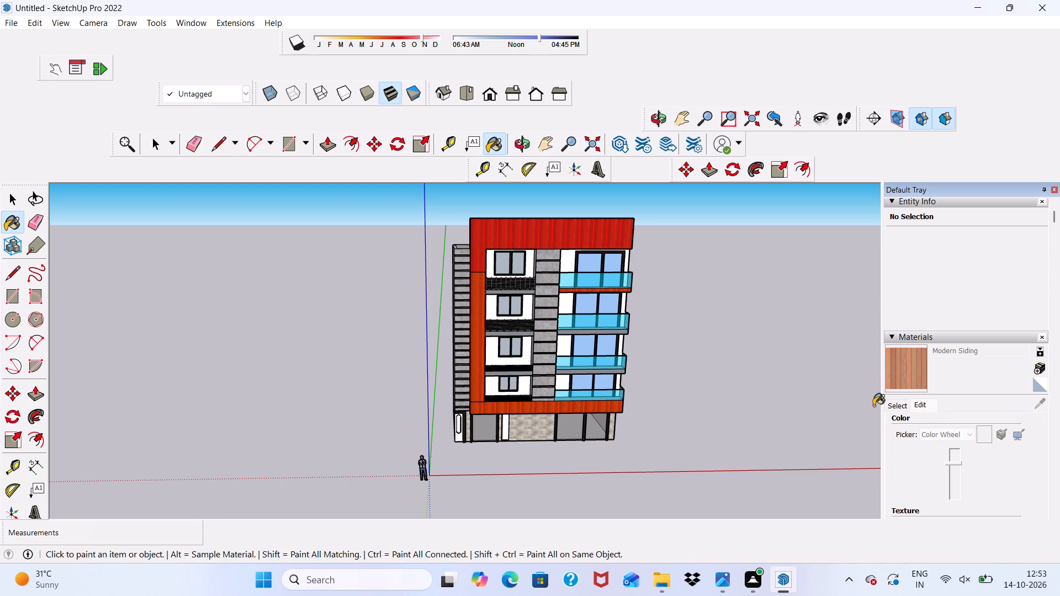
click(894, 405)
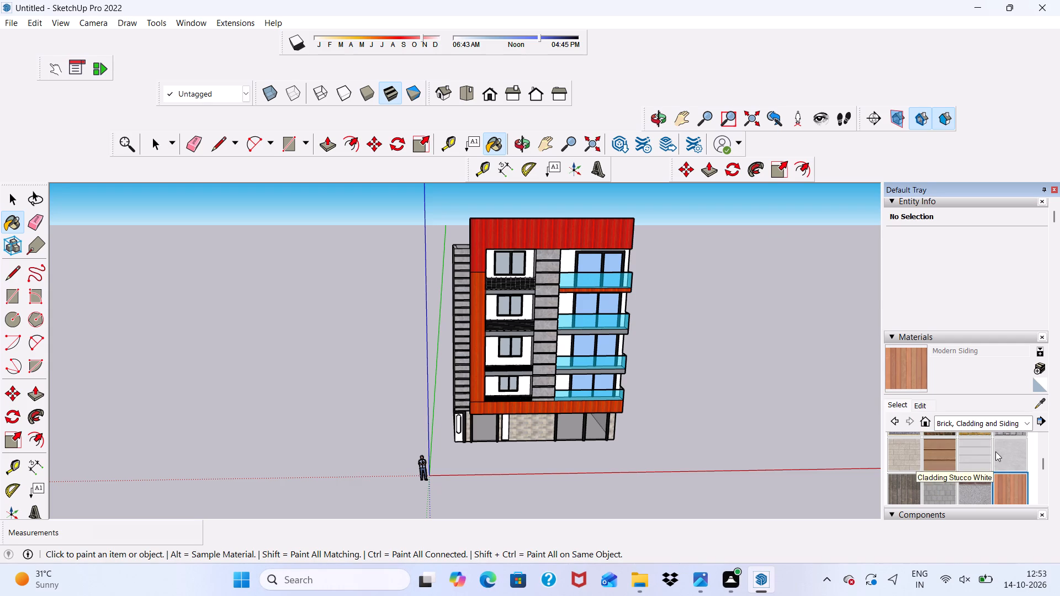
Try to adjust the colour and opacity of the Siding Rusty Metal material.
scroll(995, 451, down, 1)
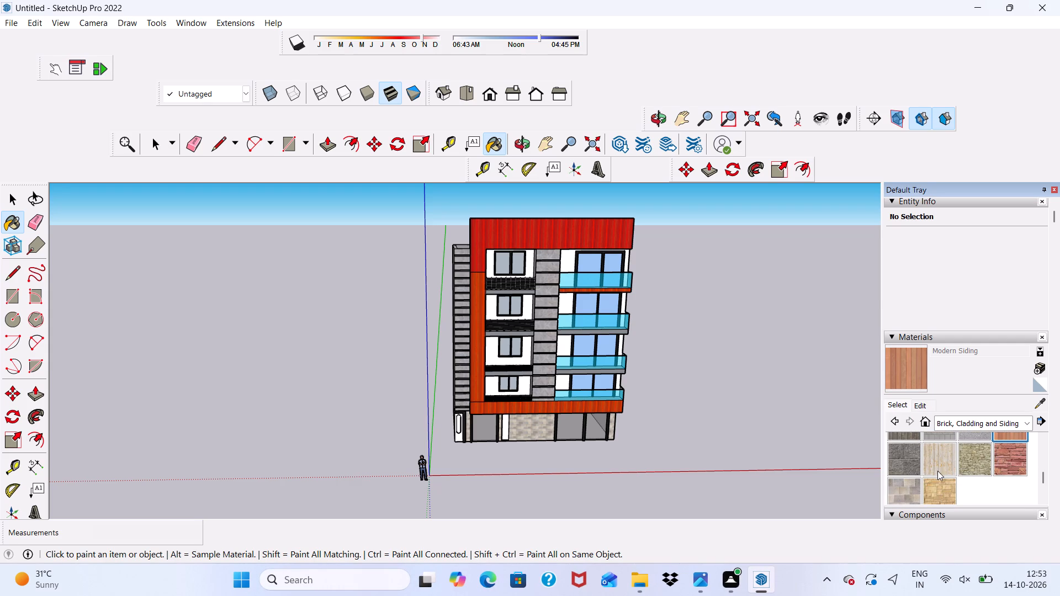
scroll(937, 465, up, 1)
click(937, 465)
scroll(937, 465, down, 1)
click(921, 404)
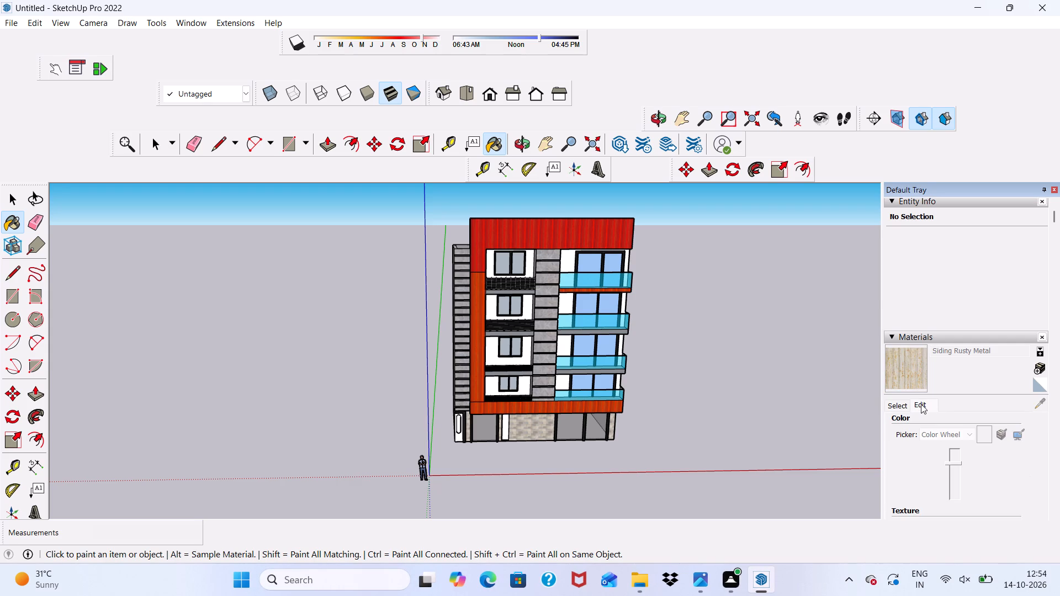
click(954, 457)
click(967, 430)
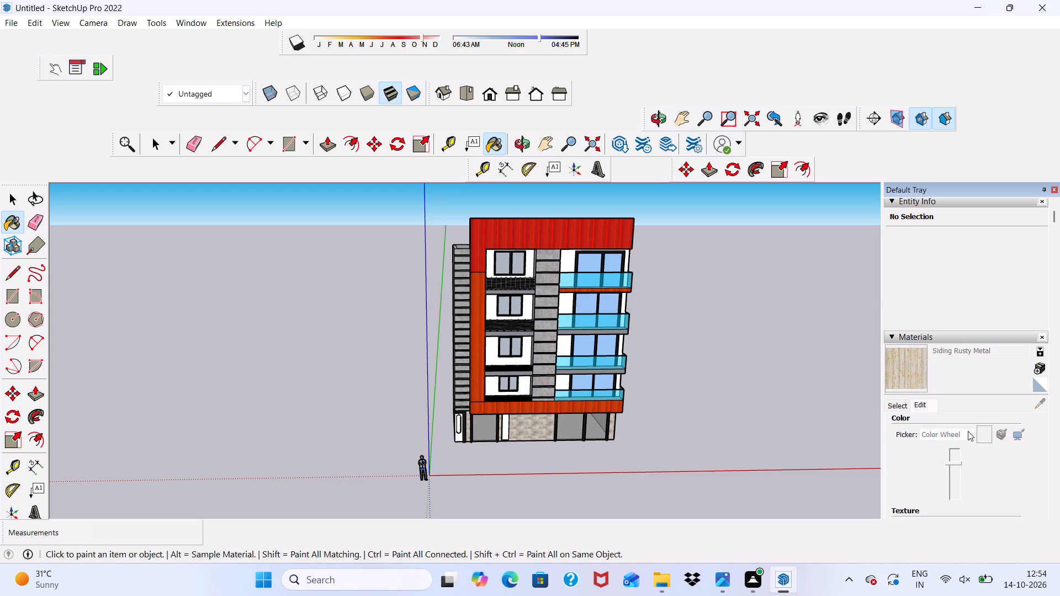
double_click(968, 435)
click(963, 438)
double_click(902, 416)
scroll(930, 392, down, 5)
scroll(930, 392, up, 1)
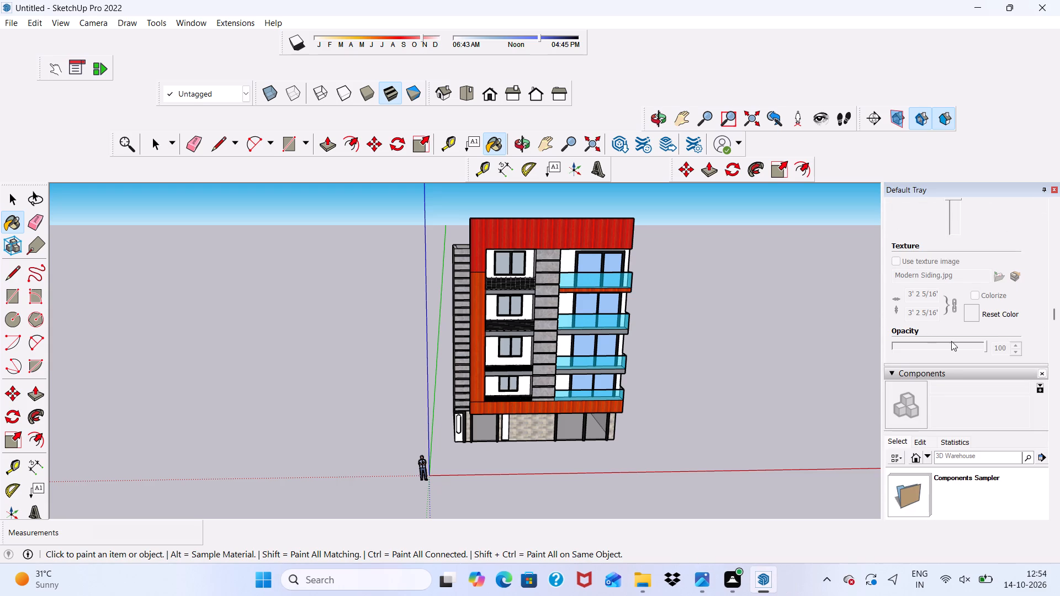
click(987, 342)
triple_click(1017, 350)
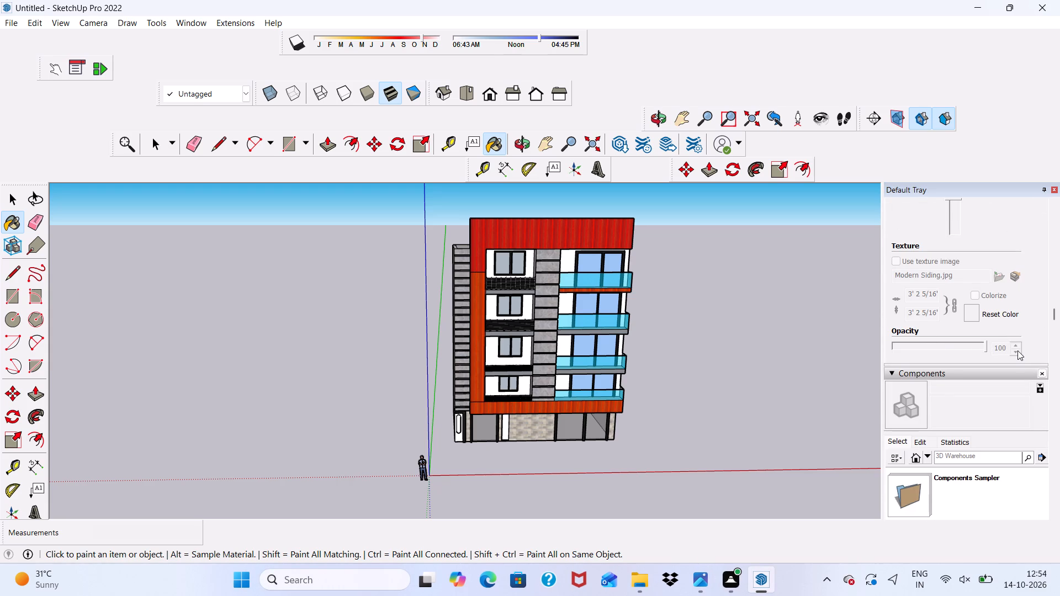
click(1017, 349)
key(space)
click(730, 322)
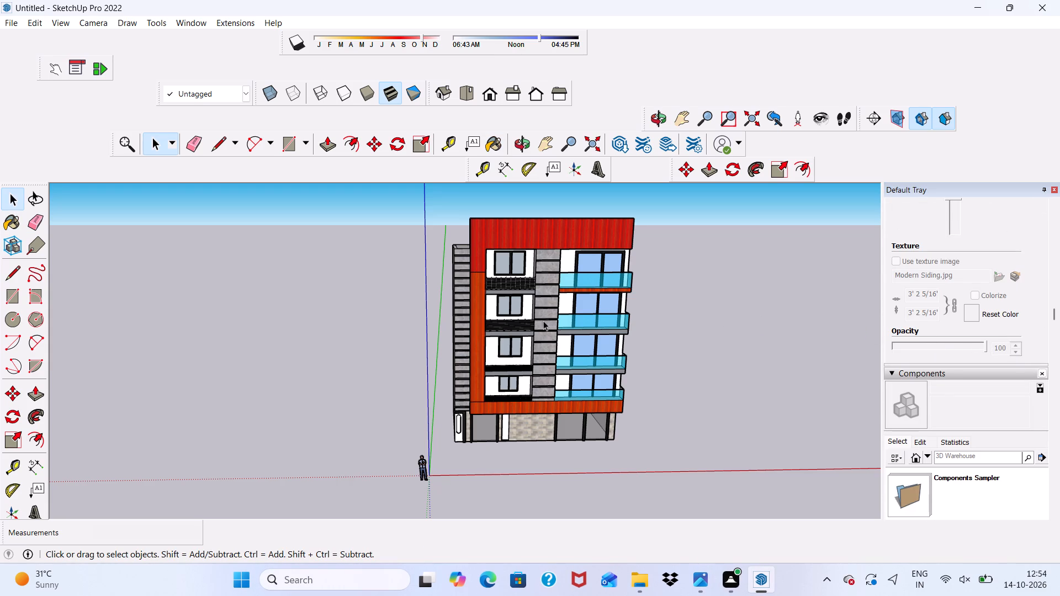
Examine the remaining Brick, Cladding and Siding materials and the building from the front, both sides and below.
scroll(931, 354, up, 3)
scroll(850, 341, up, 1)
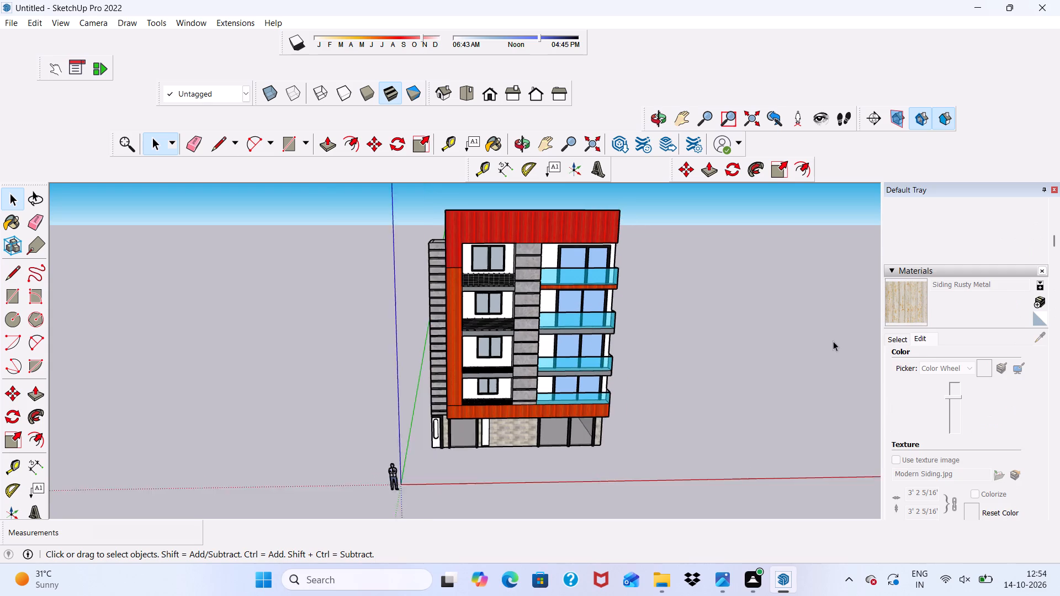
scroll(833, 341, up, 2)
scroll(899, 342, down, 4)
scroll(922, 306, up, 2)
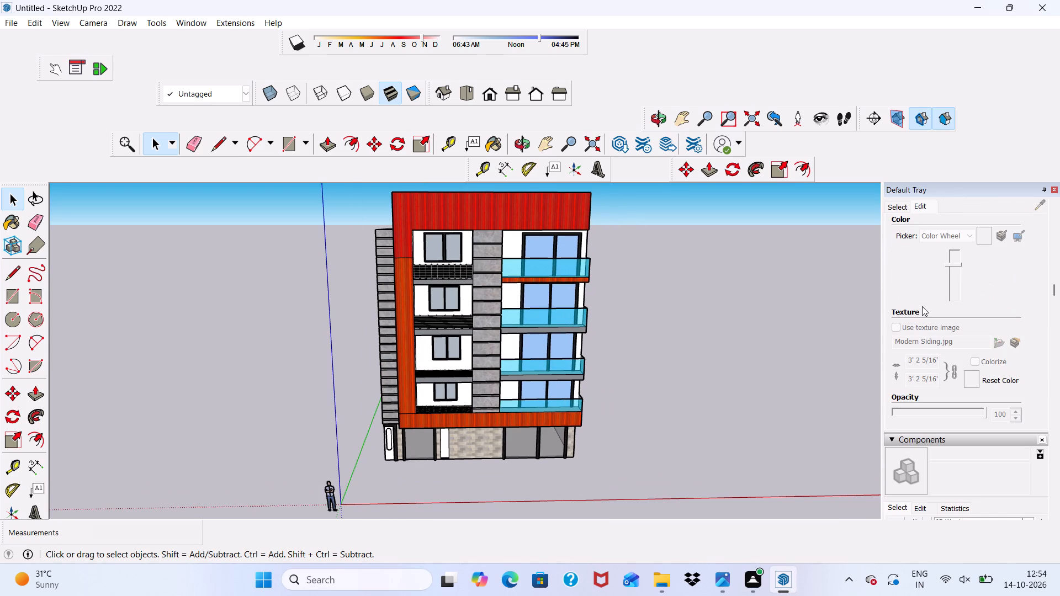
click(901, 206)
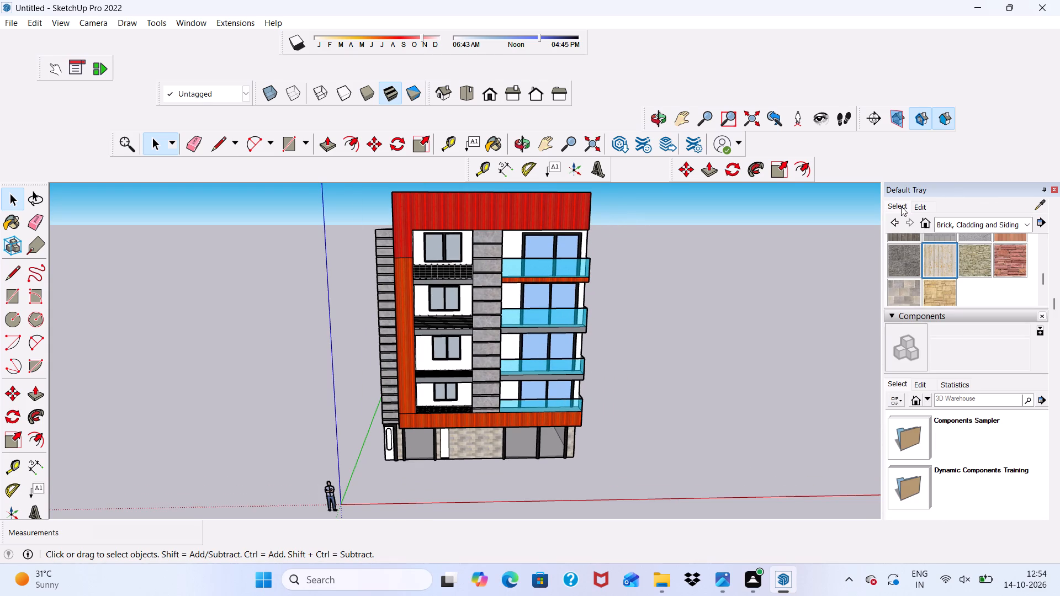
scroll(920, 259, down, 1)
scroll(920, 260, up, 1)
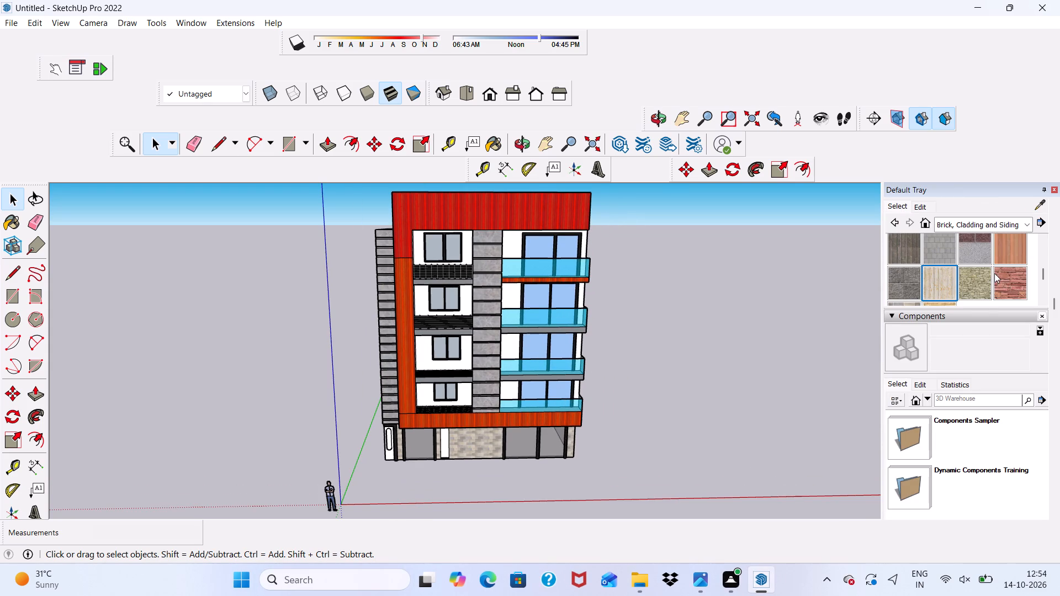
scroll(895, 296, down, 1)
scroll(396, 361, down, 1)
middle_drag(441, 354, 521, 331)
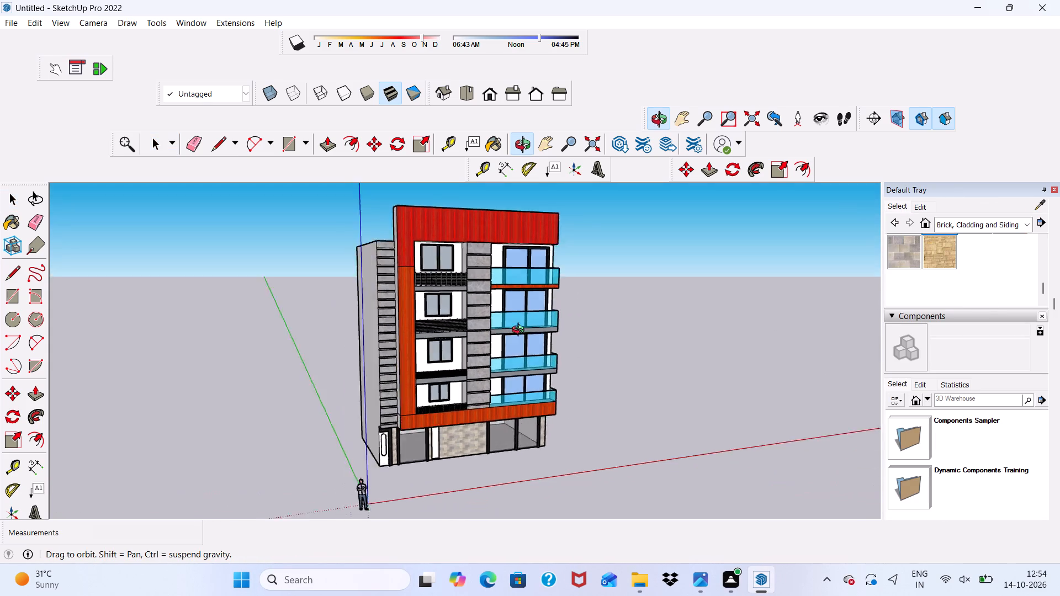
middle_drag(521, 331, 321, 313)
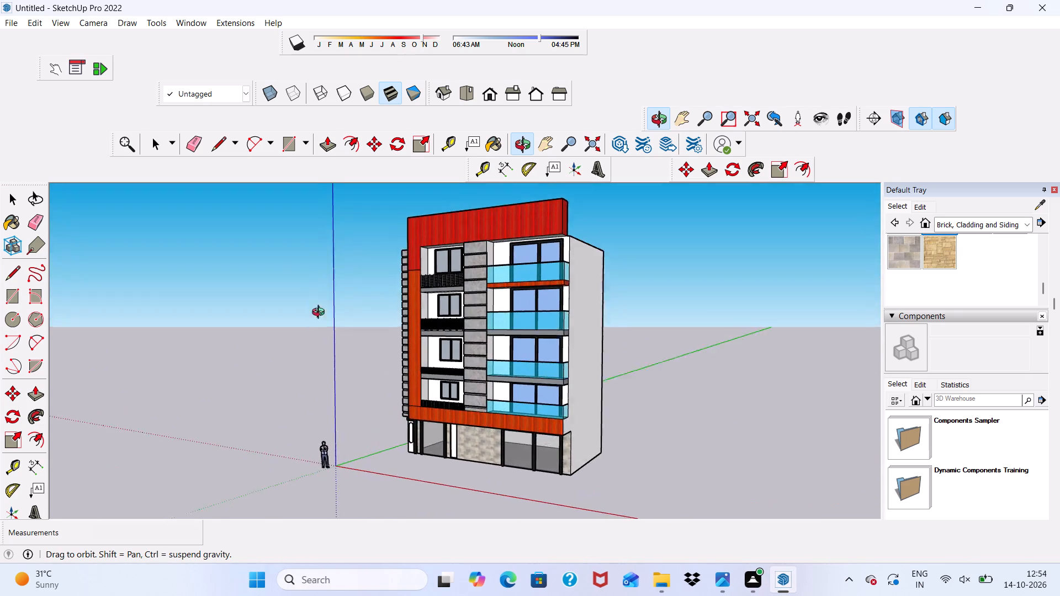
middle_drag(321, 313, 112, 424)
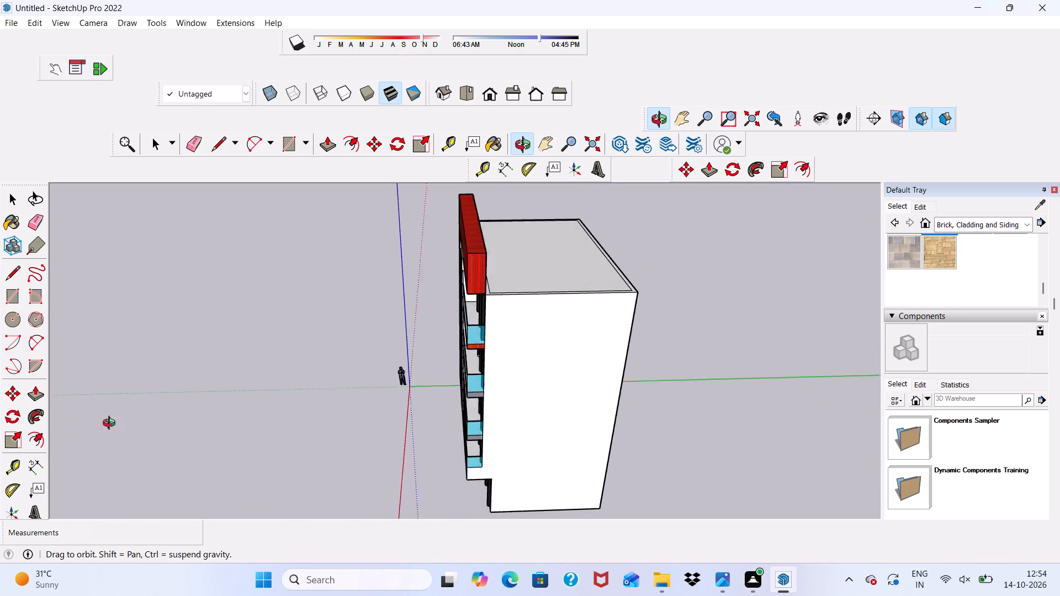
middle_drag(112, 424, 555, 193)
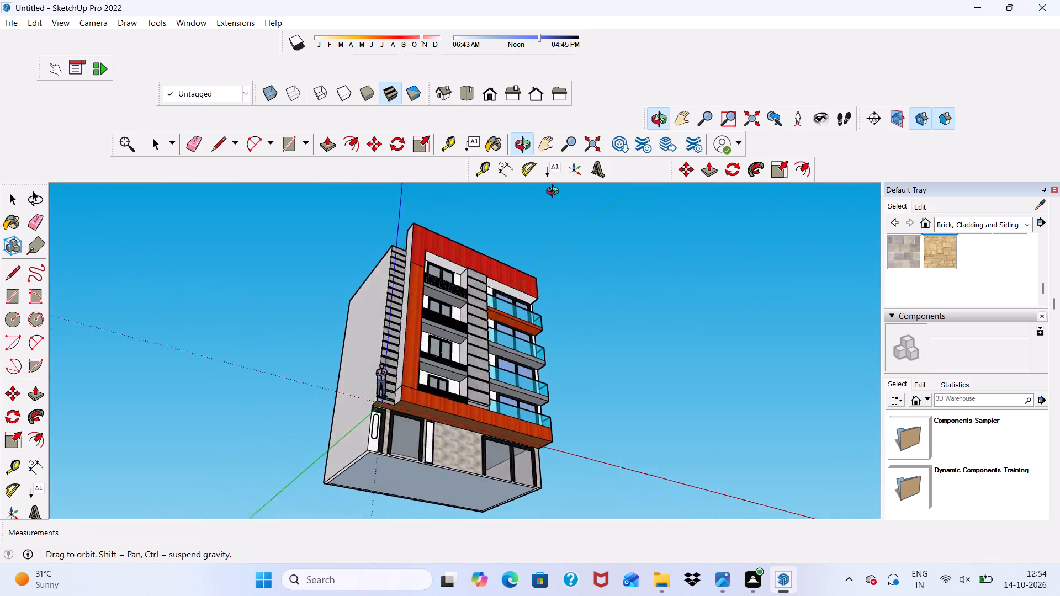
middle_drag(555, 193, 469, 328)
scroll(974, 265, up, 1)
Paint the white outer side face of the facade's wood frame with 0020_Red from the Colors-Named collection.
click(1031, 221)
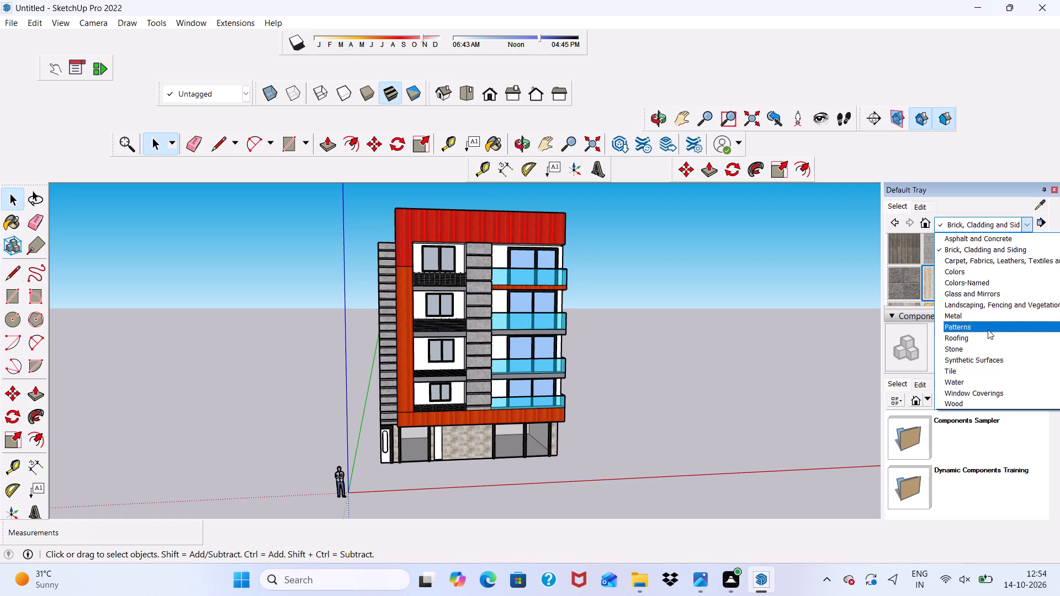
click(972, 280)
scroll(966, 284, down, 2)
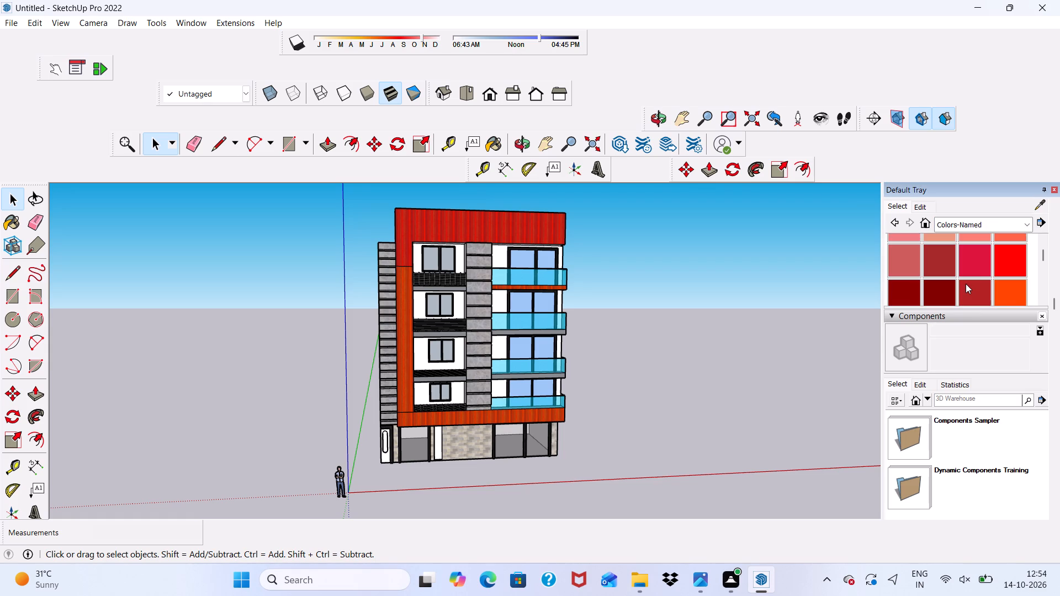
scroll(1000, 264, down, 1)
scroll(1000, 264, up, 1)
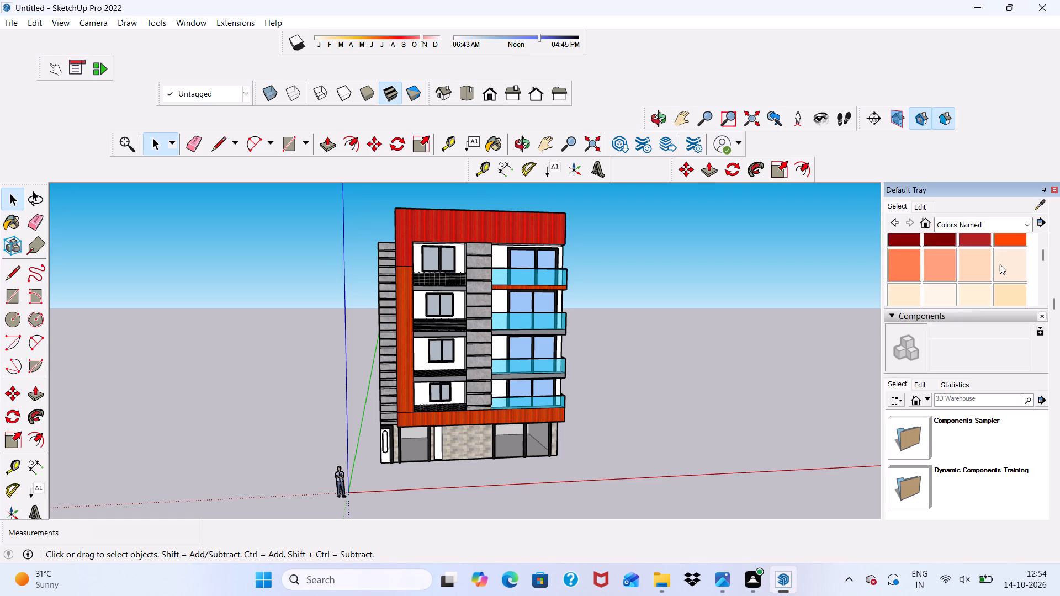
click(1005, 263)
middle_drag(402, 294, 581, 363)
scroll(285, 281, up, 5)
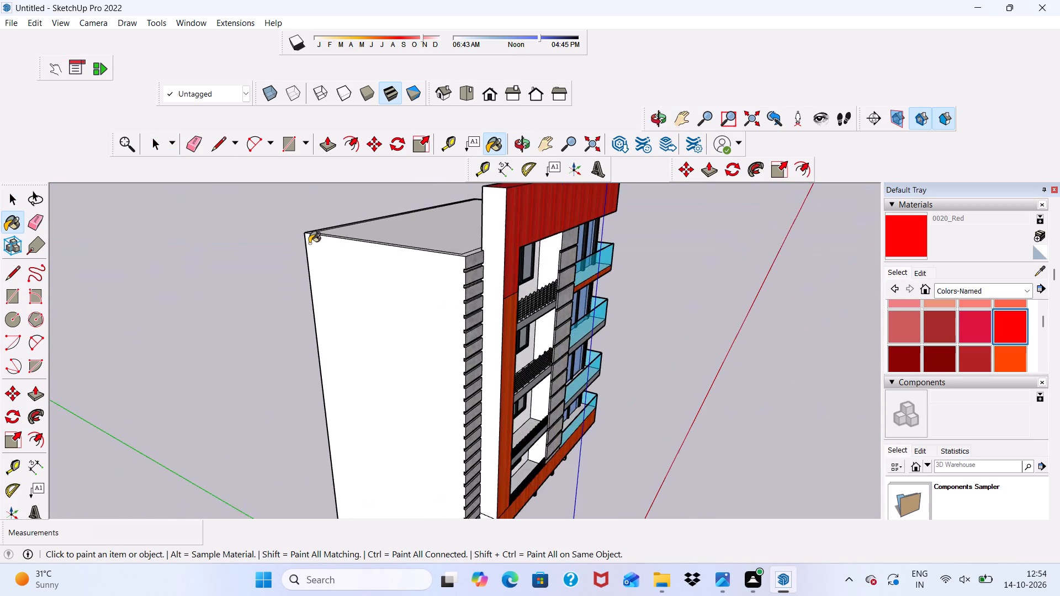
scroll(548, 238, up, 4)
click(463, 225)
scroll(463, 259, down, 6)
middle_drag(478, 305, 362, 329)
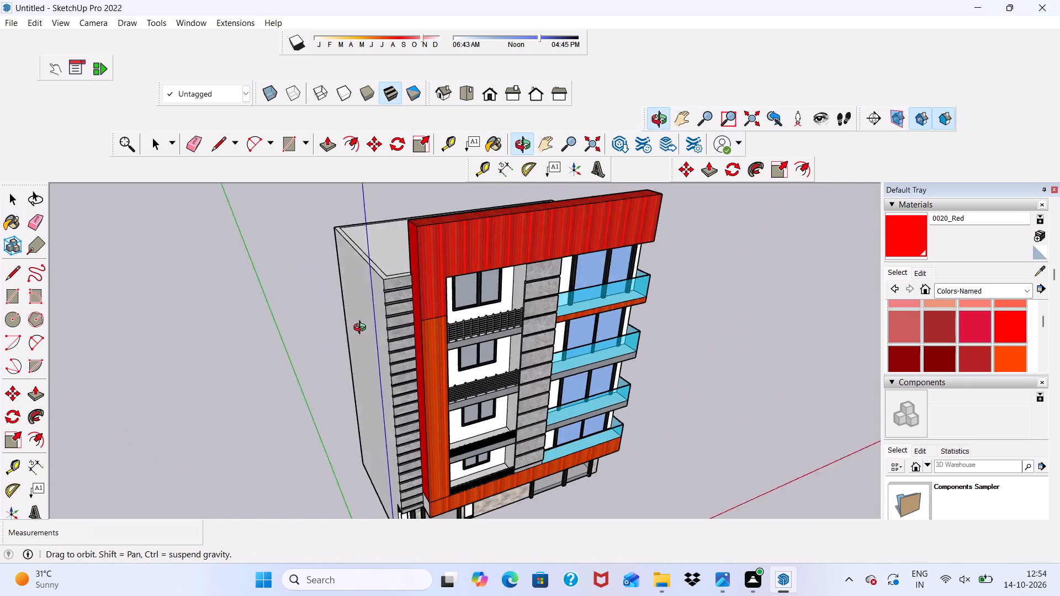
middle_drag(362, 329, 248, 332)
key(space)
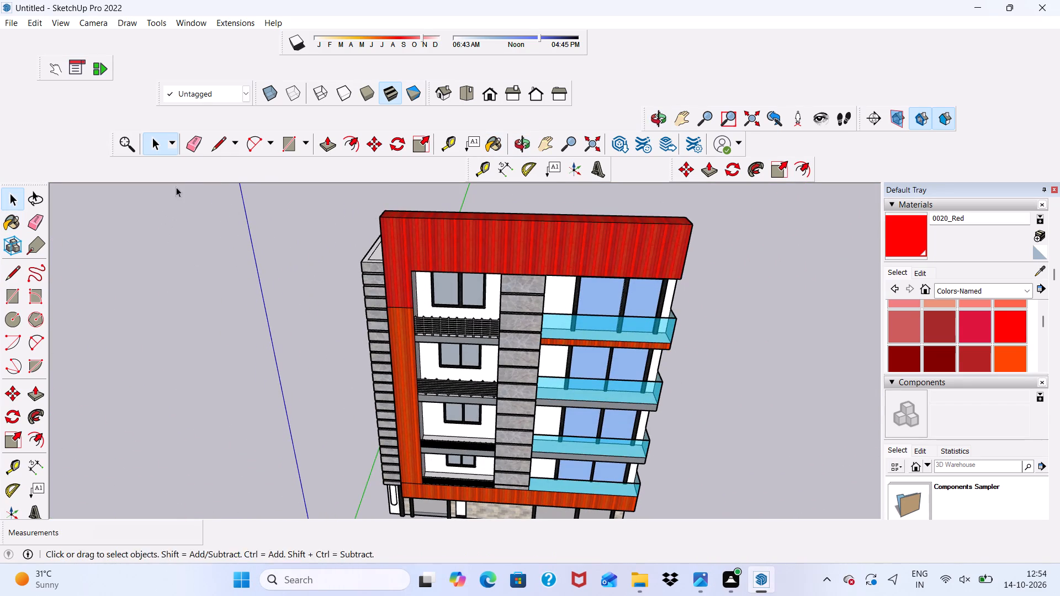
Erase the dividing edge between the upper and lower front faces of the frame's vertical wood column.
click(197, 142)
scroll(454, 281, up, 9)
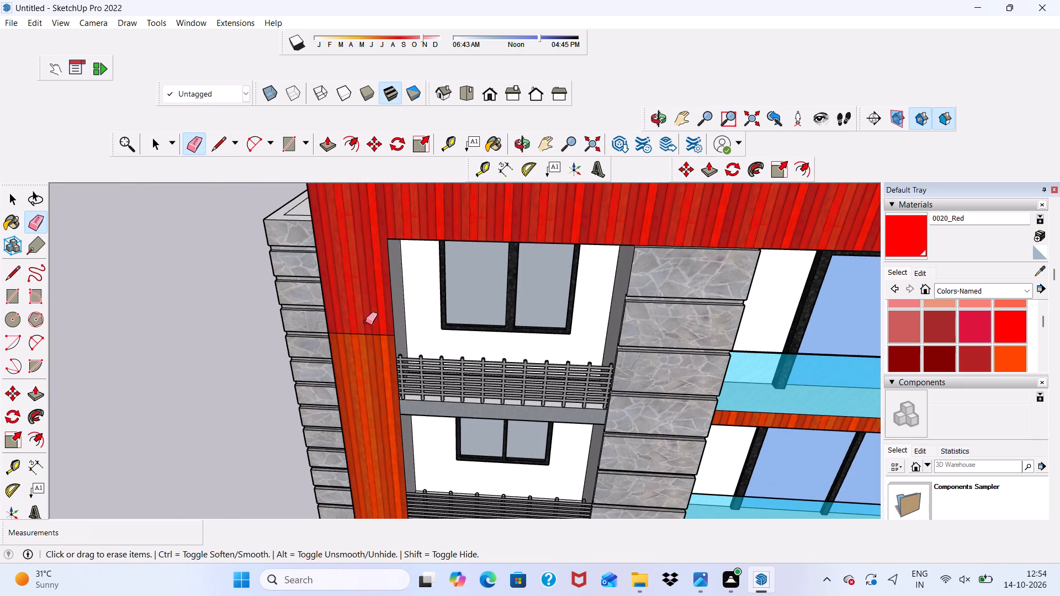
drag(365, 322, 367, 338)
scroll(363, 340, down, 1)
middle_drag(363, 340, 522, 247)
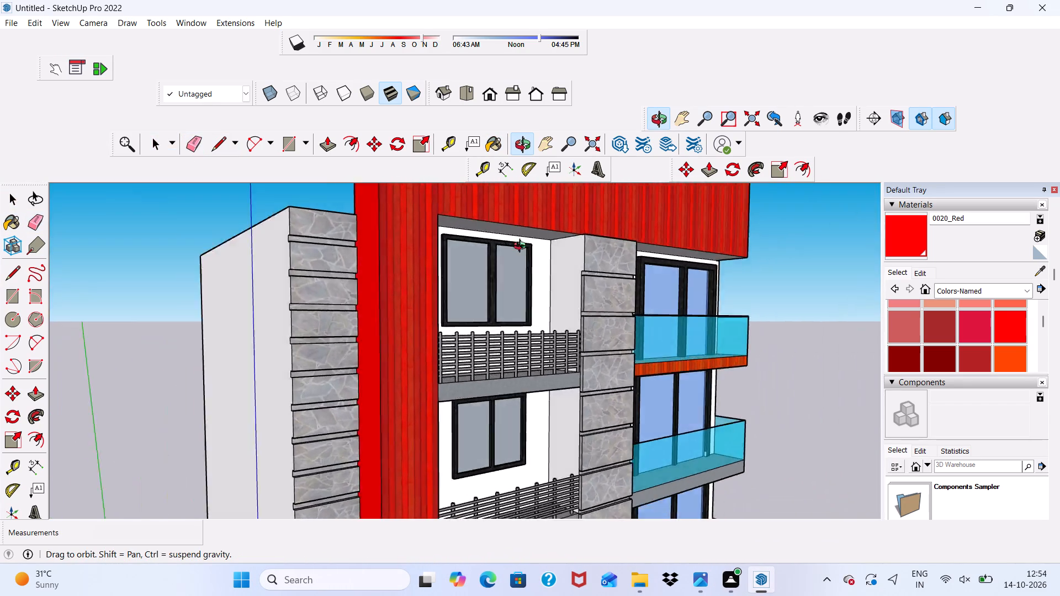
middle_drag(522, 247, 566, 284)
key(space)
Paint the top barred-balcony recess's back wall and the side wall by the stone column with Quartz Light Brown from Synthetic Surfaces.
scroll(562, 283, up, 4)
scroll(554, 283, down, 6)
middle_drag(538, 295, 301, 258)
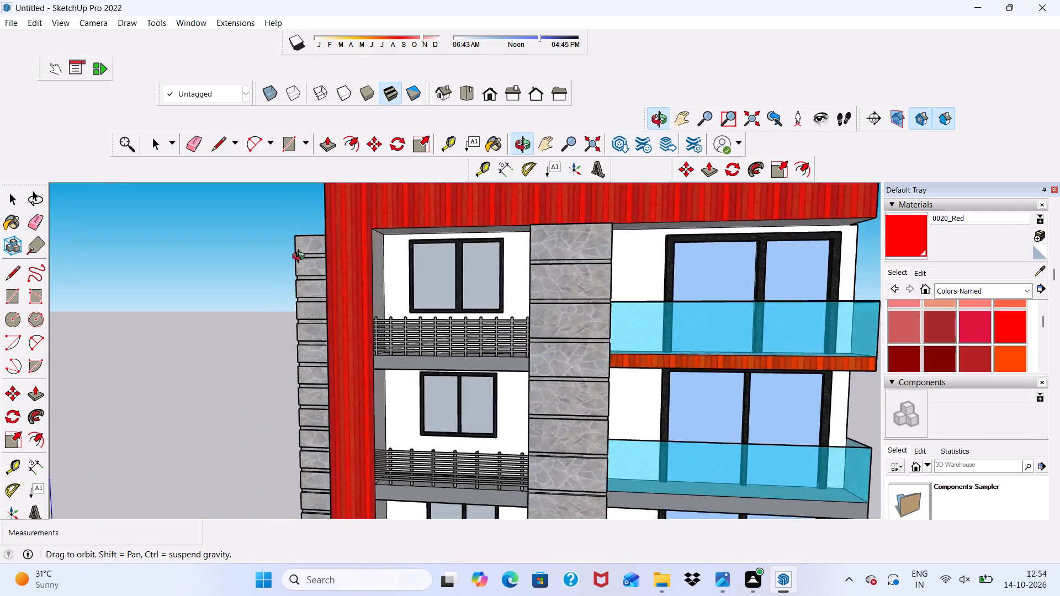
middle_drag(301, 258, 246, 285)
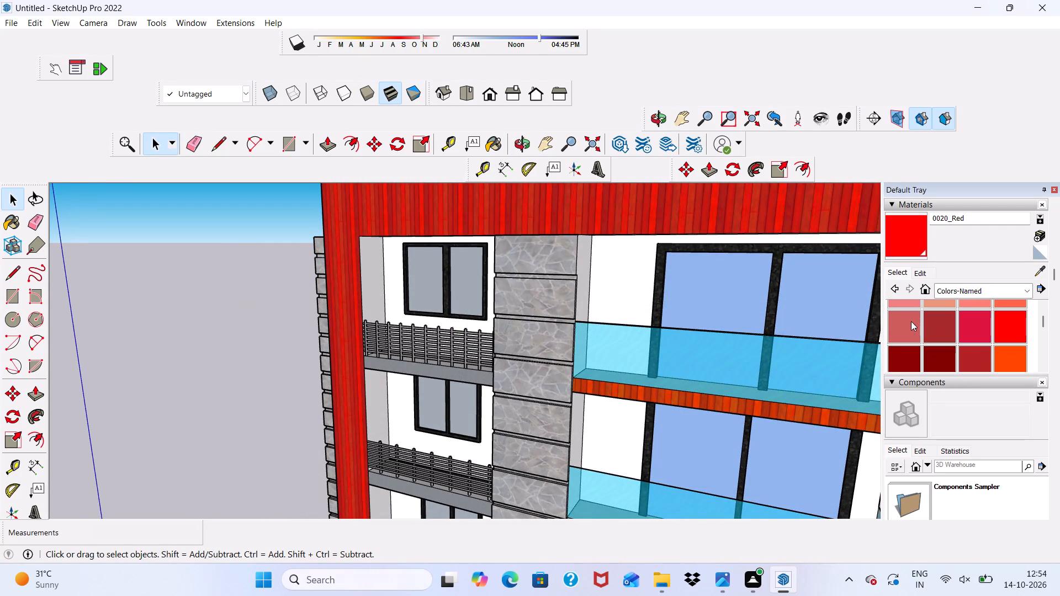
double_click(1030, 288)
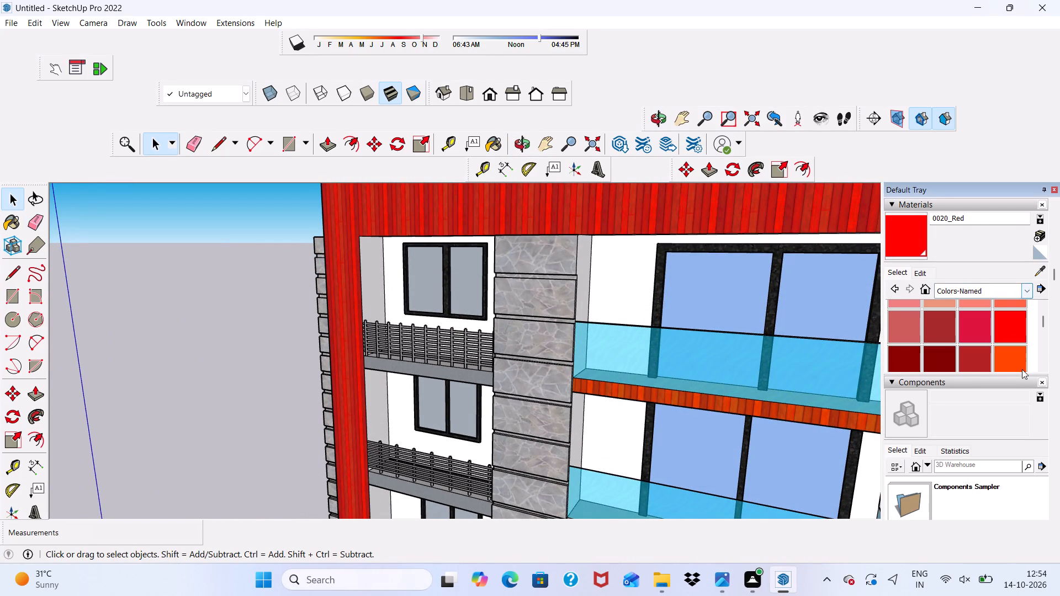
click(1031, 289)
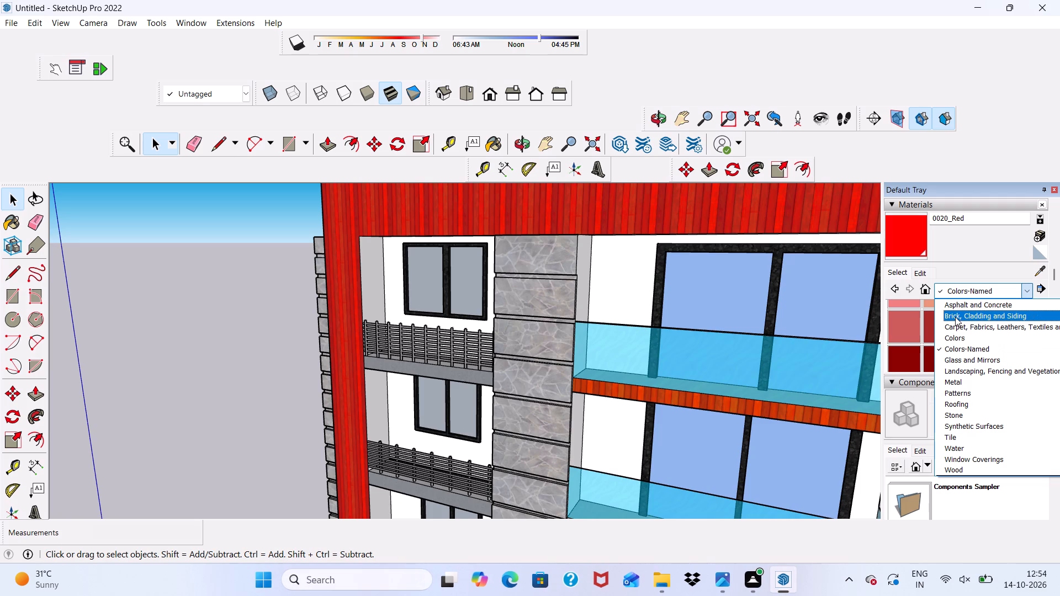
double_click(972, 421)
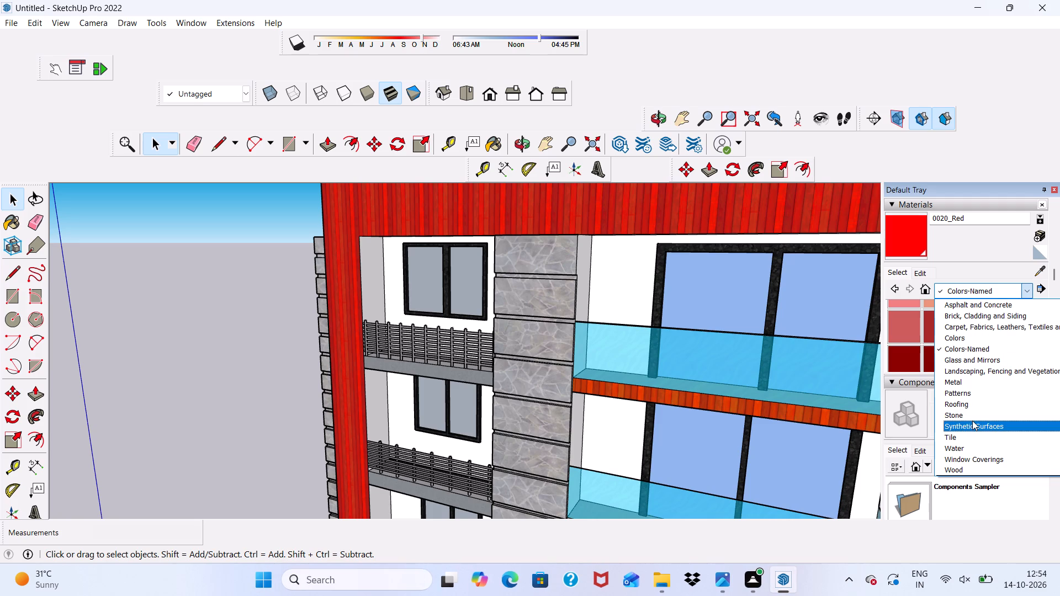
click(976, 318)
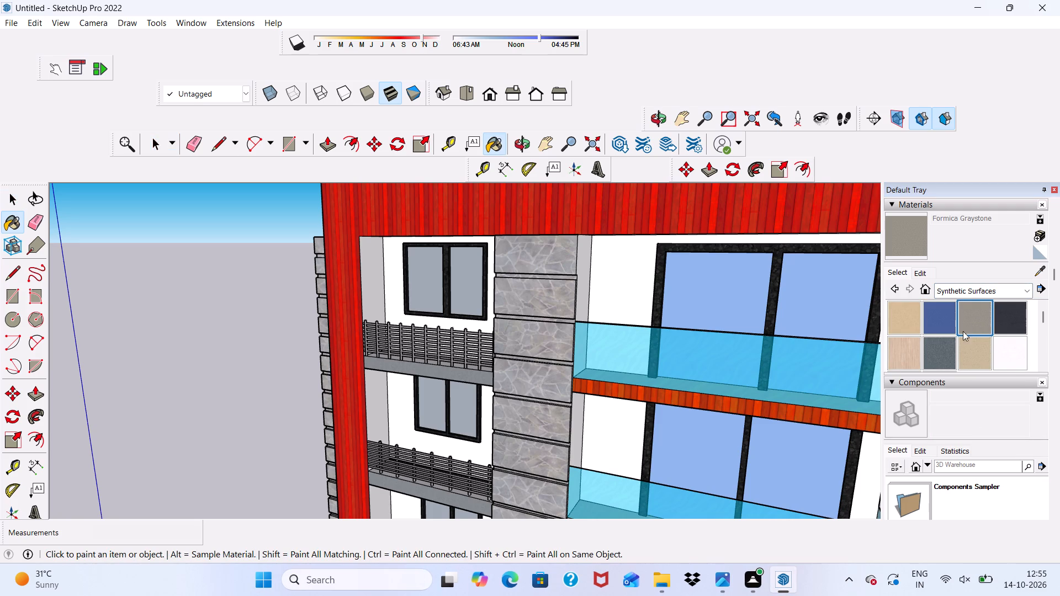
click(972, 355)
scroll(531, 221, up, 5)
scroll(417, 296, up, 7)
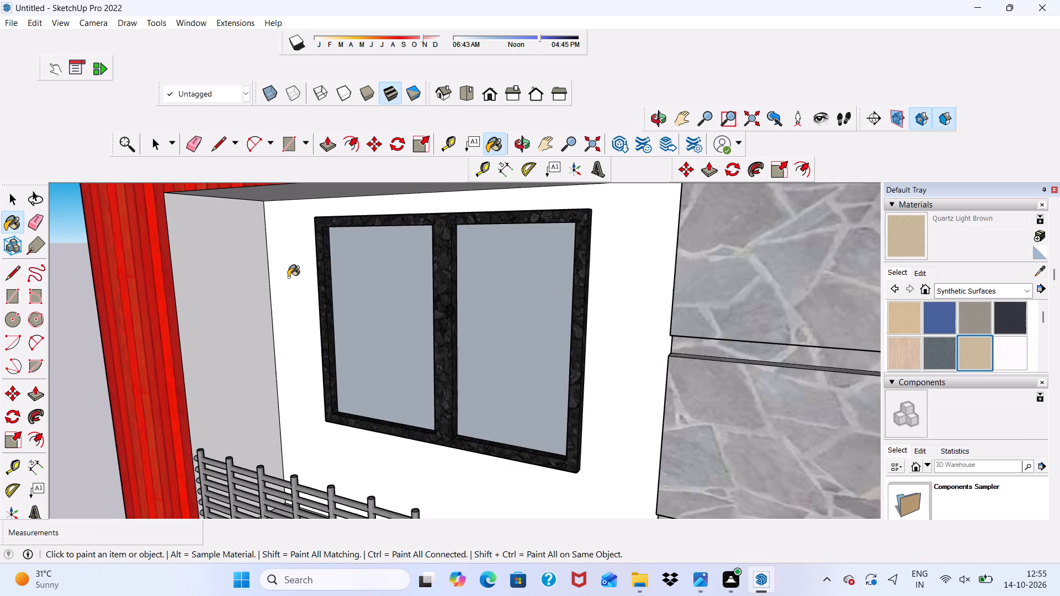
click(287, 275)
scroll(287, 279, down, 4)
middle_drag(325, 320, 544, 273)
click(559, 272)
Paint the top barred-balcony recess's side wall by the red column and its ceiling with Quartz Light Brown.
scroll(563, 273, down, 4)
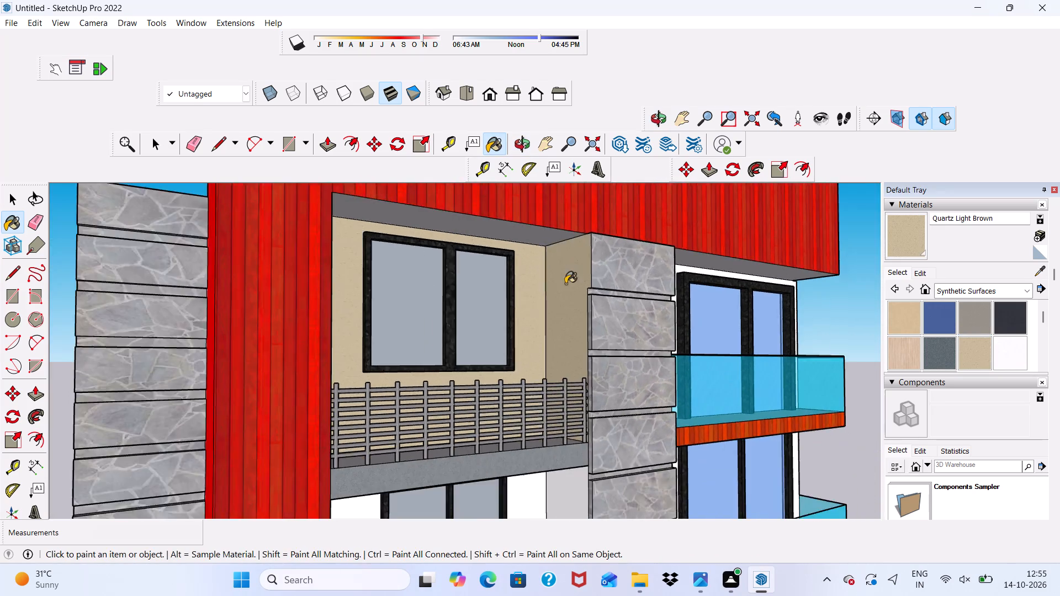
scroll(565, 284, down, 1)
middle_drag(568, 289, 372, 313)
scroll(355, 302, up, 4)
click(369, 276)
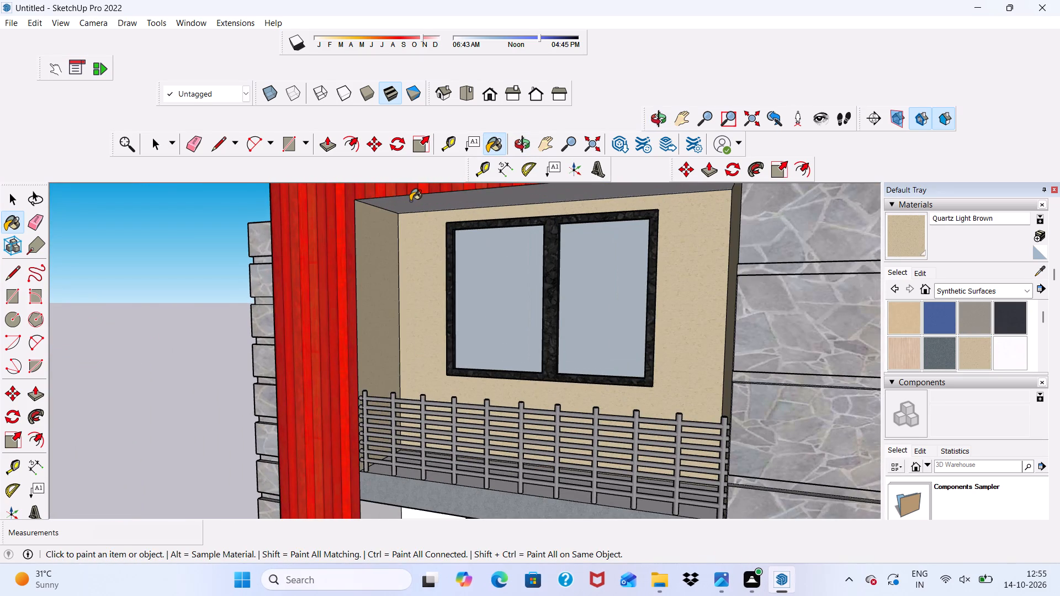
click(410, 201)
Paint the back wall and both side walls of the second barred-balcony recess from the top with Quartz Light Brown.
scroll(374, 238, down, 10)
middle_drag(458, 279, 549, 261)
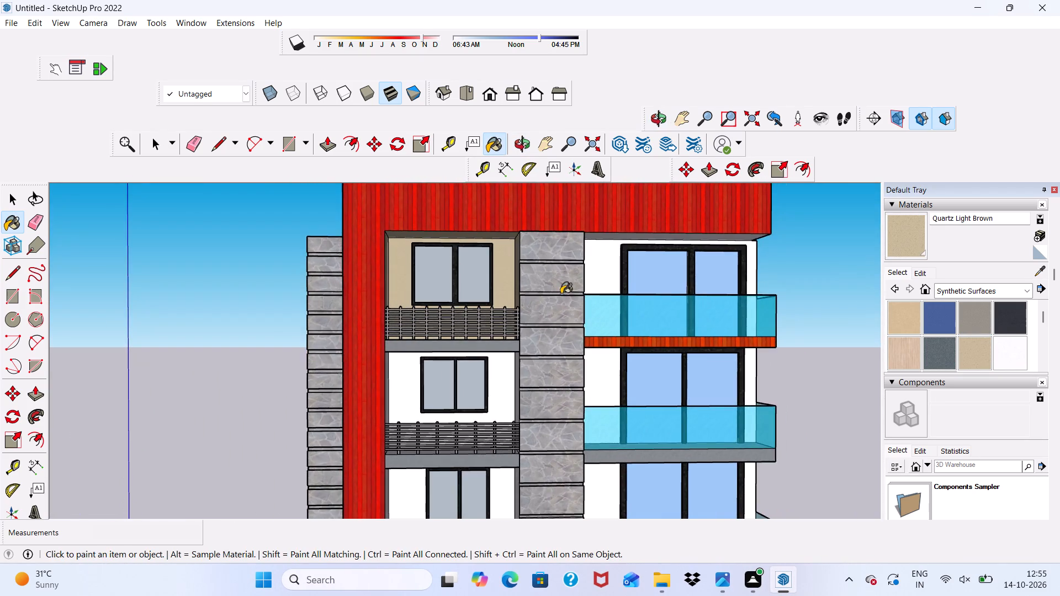
scroll(501, 353, up, 5)
click(494, 367)
middle_drag(494, 367, 569, 310)
scroll(480, 476, up, 3)
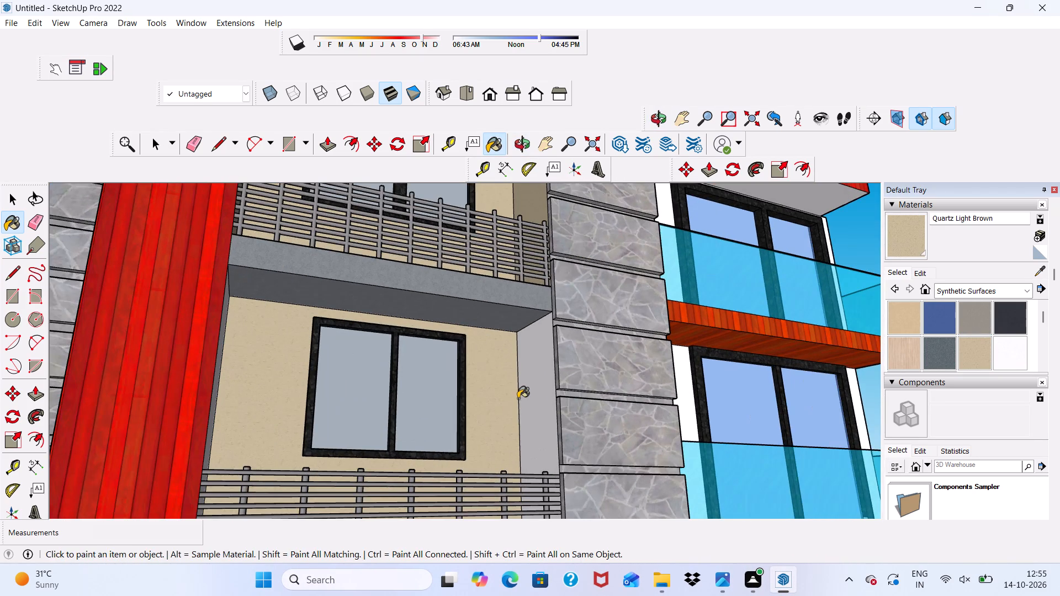
click(534, 388)
scroll(534, 390, down, 1)
middle_drag(534, 391, 354, 402)
click(322, 369)
Paint the back wall and both side walls of the third barred-balcony recess from the top with Quartz Light Brown.
scroll(372, 354, down, 4)
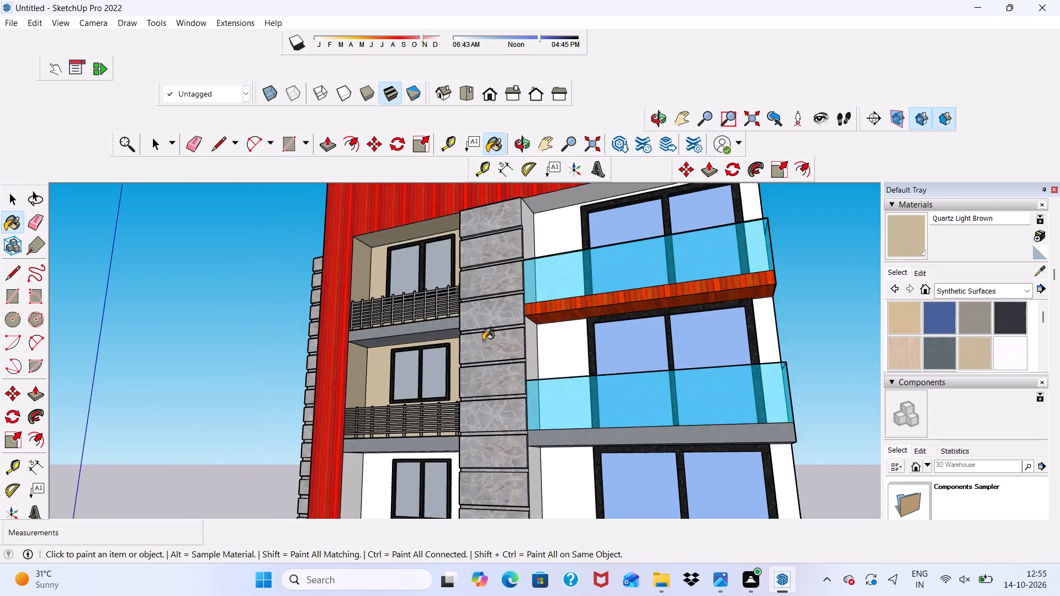
scroll(483, 340, down, 6)
middle_drag(474, 387, 554, 425)
scroll(518, 444, up, 6)
click(428, 438)
middle_drag(428, 438, 502, 397)
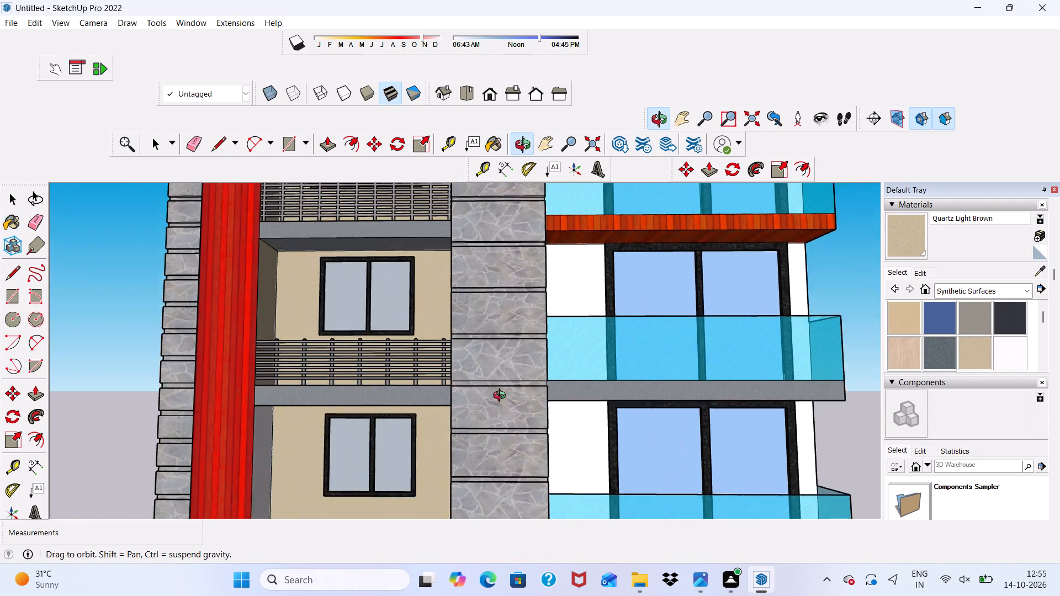
middle_drag(502, 397, 548, 383)
scroll(410, 456, up, 4)
click(470, 418)
scroll(468, 418, down, 3)
middle_drag(471, 422, 288, 452)
scroll(285, 450, up, 3)
click(296, 430)
Paint the back wall and both side walls of the lowest barred-balcony recess with Quartz Light Brown.
scroll(296, 430, down, 12)
middle_drag(402, 414, 361, 456)
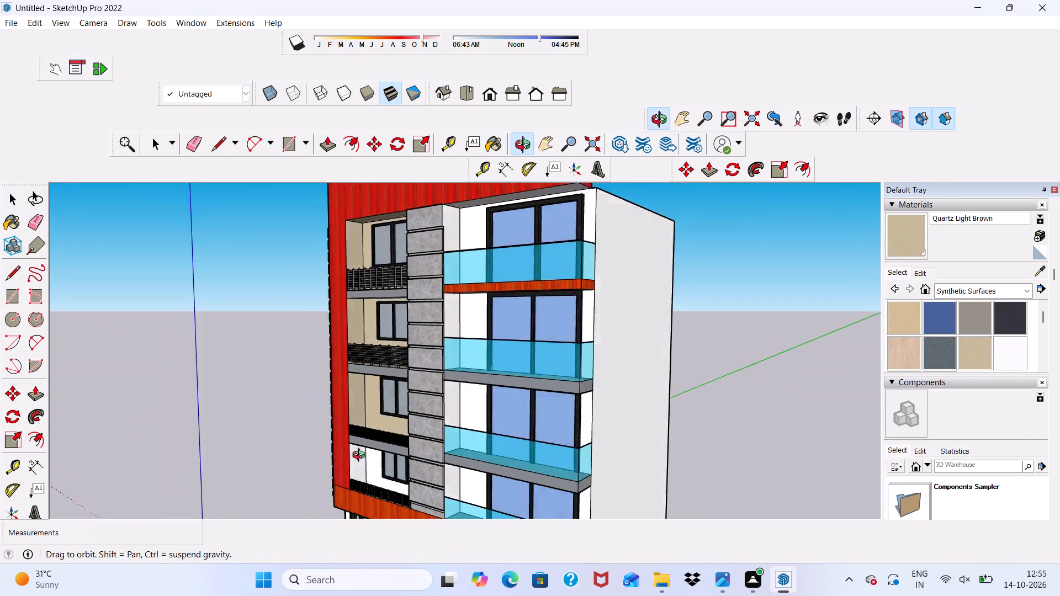
middle_drag(361, 456, 584, 376)
scroll(389, 503, up, 6)
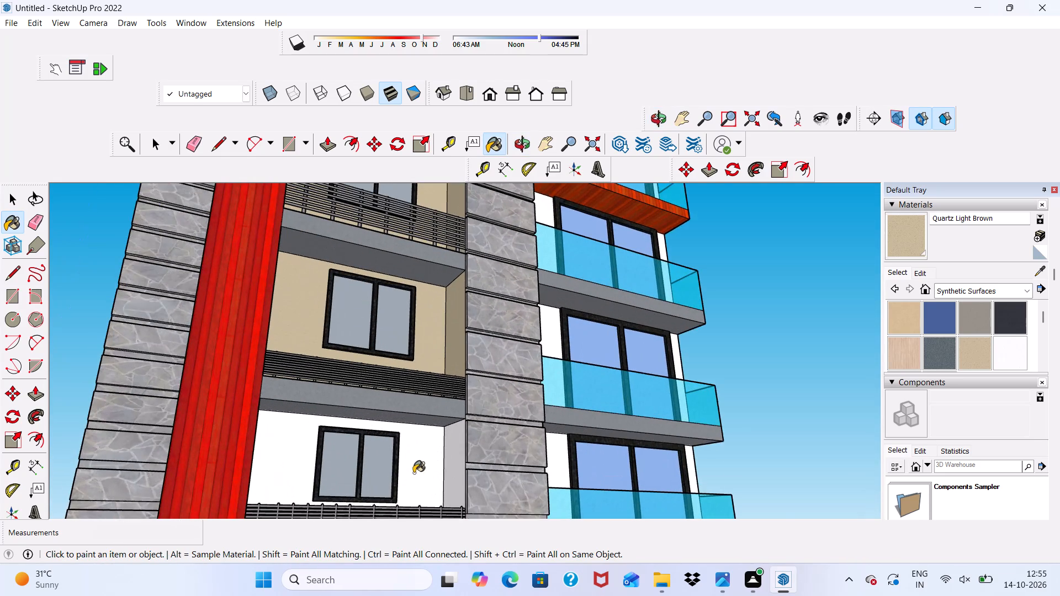
click(414, 473)
scroll(449, 467, up, 2)
click(459, 462)
scroll(448, 461, down, 2)
middle_drag(448, 461, 282, 498)
scroll(295, 478, up, 4)
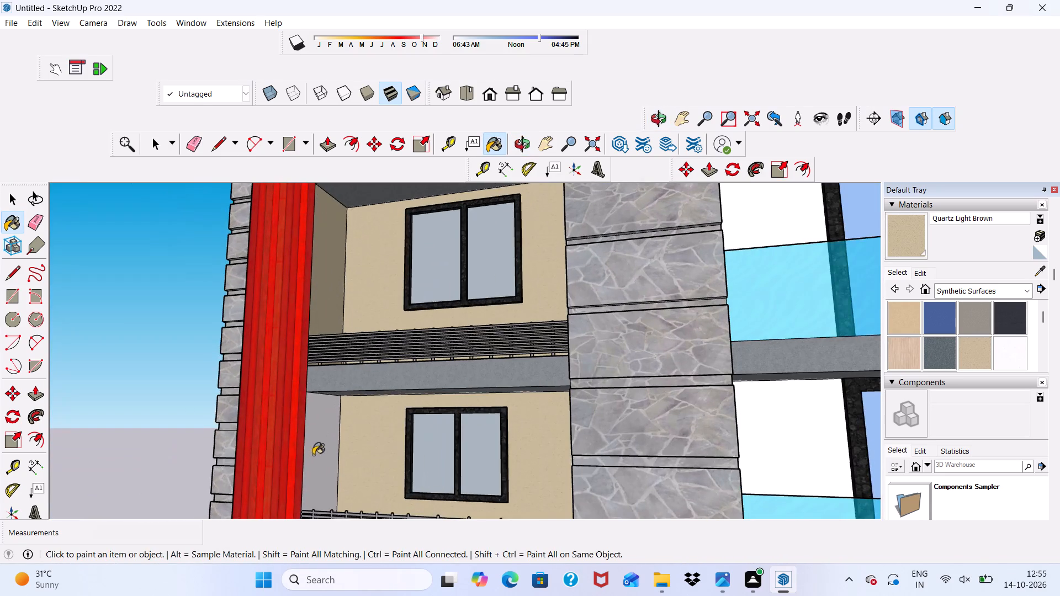
click(315, 451)
Paint the back wall and column-side wall of the top glass balcony with Formica Graystone from Synthetic Surfaces.
scroll(317, 450, down, 11)
middle_drag(427, 460, 441, 509)
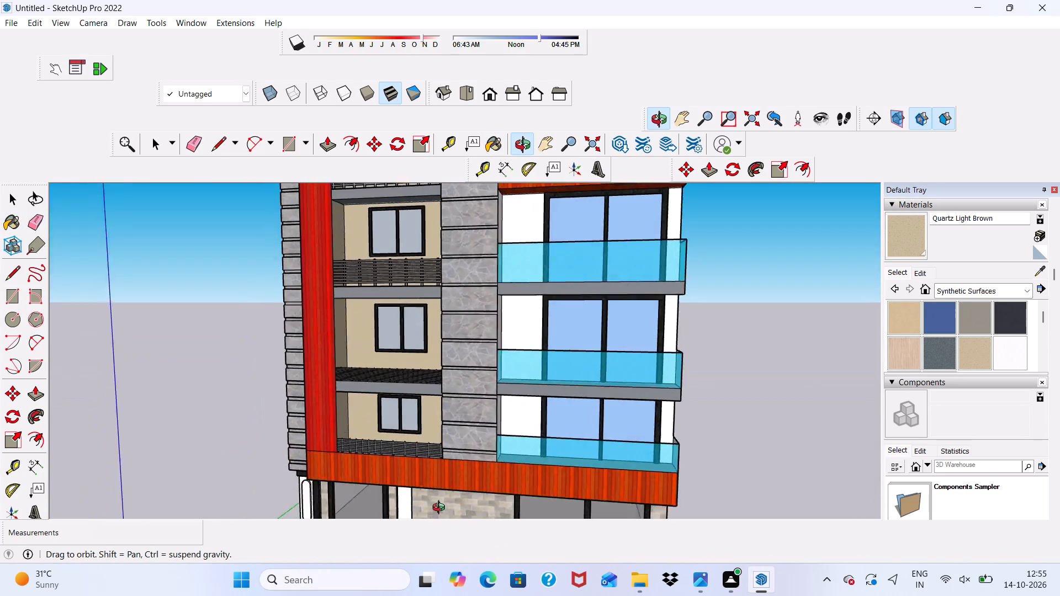
middle_drag(441, 509, 464, 504)
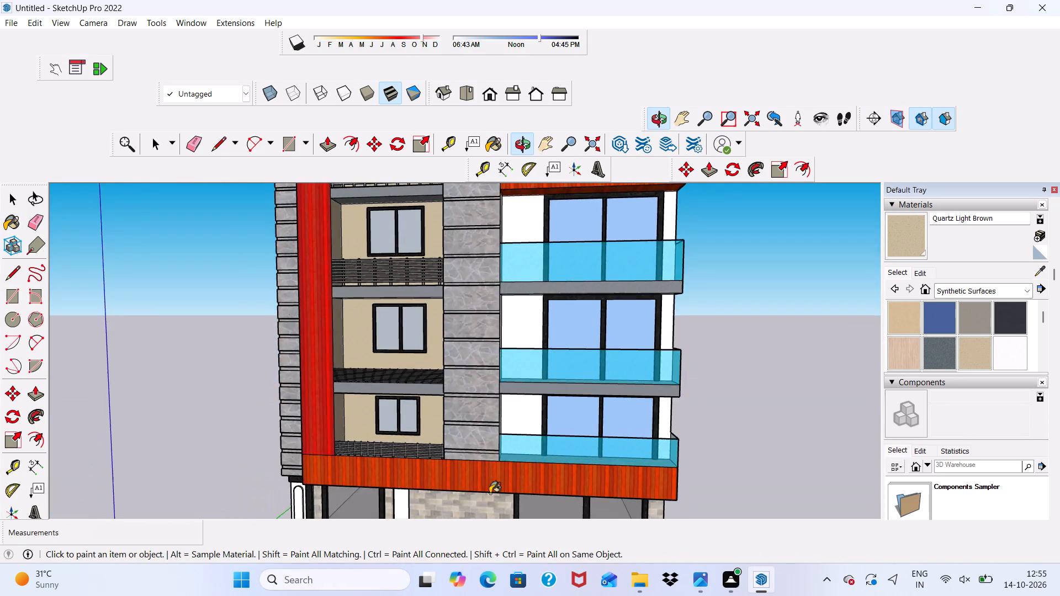
scroll(446, 405, down, 10)
scroll(537, 415, up, 6)
scroll(490, 333, down, 2)
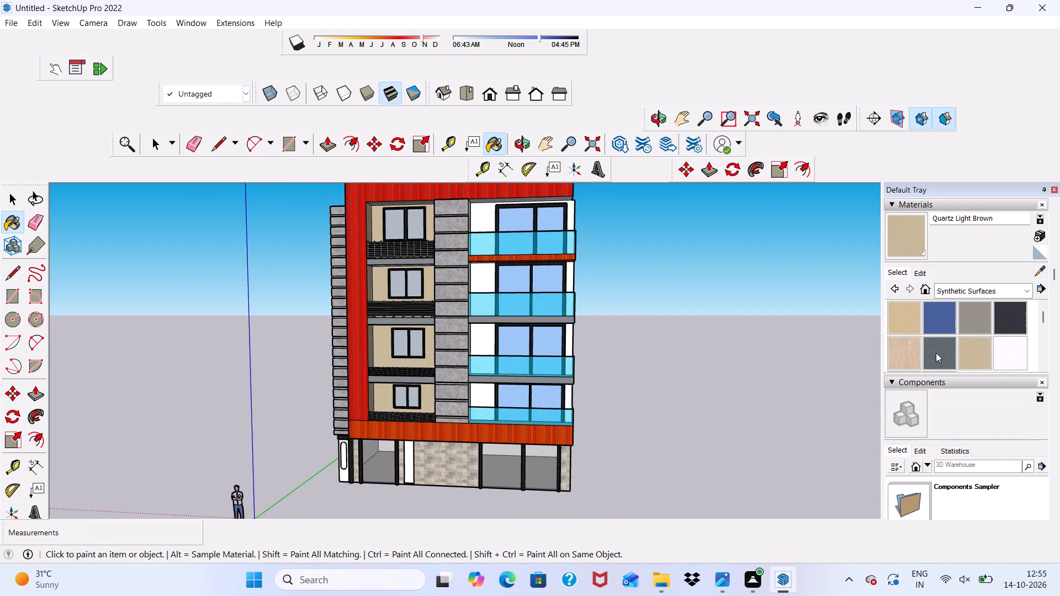
click(966, 311)
scroll(614, 228, up, 10)
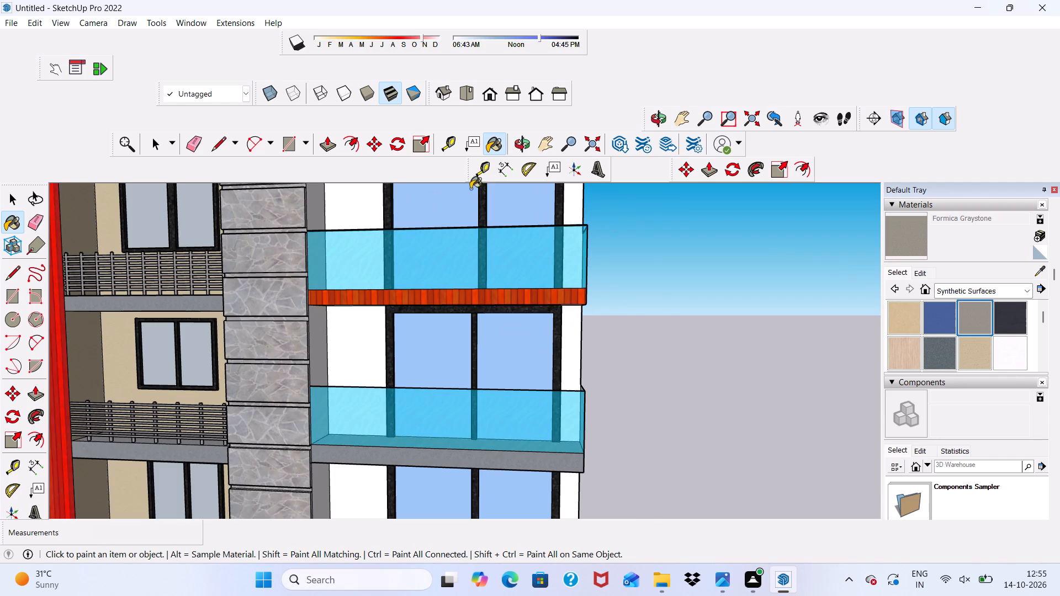
click(349, 213)
scroll(270, 213, up, 2)
click(317, 211)
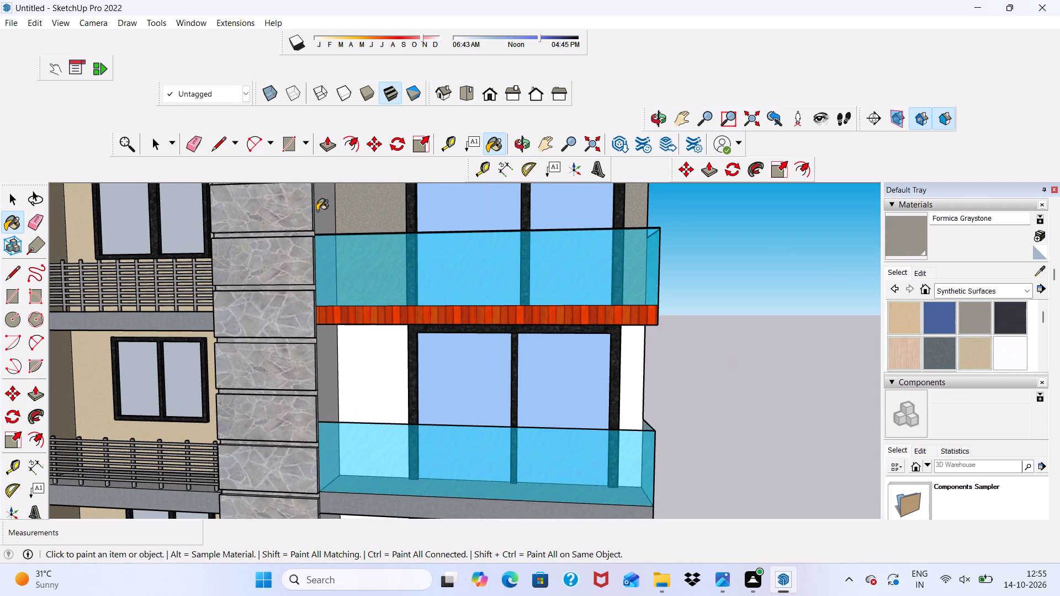
Paint the second glass balcony's walls on both sides of the door and its column-side wall with Formica Graystone.
click(378, 343)
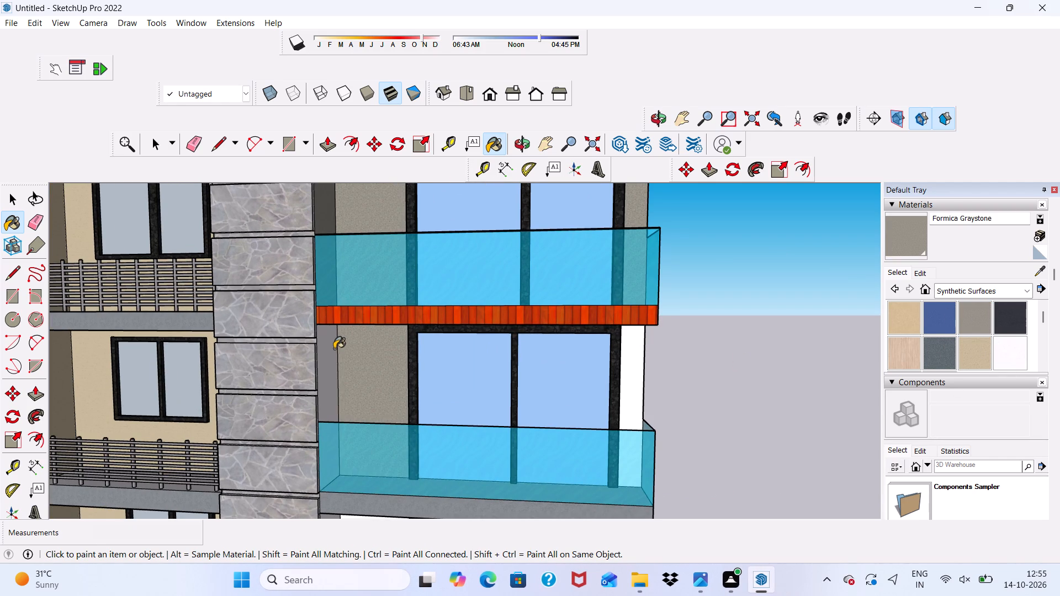
click(333, 349)
click(642, 373)
Paint the third glass balcony's walls on both sides of the door and its column-side wall with Formica Graystone.
scroll(505, 354, down, 6)
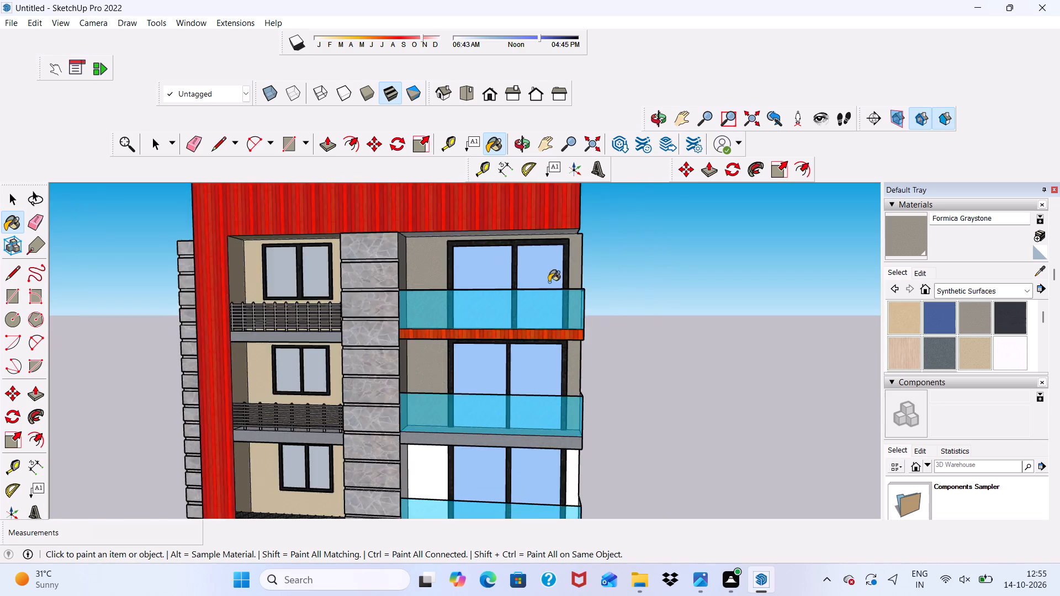
scroll(525, 278, down, 6)
scroll(449, 441, up, 7)
click(476, 361)
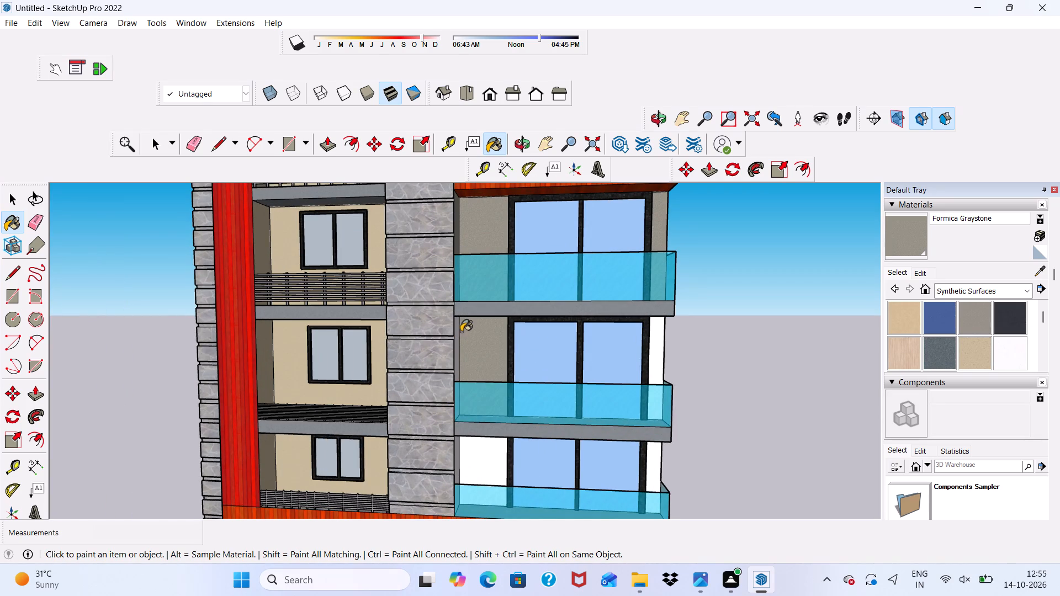
click(457, 335)
click(655, 364)
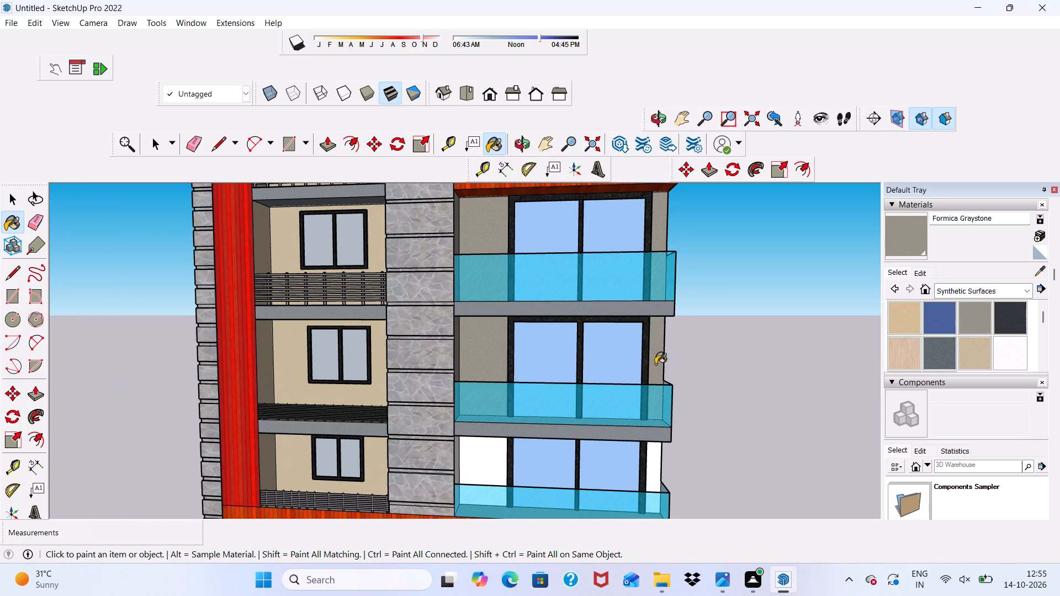
Paint the lowest glass balcony's walls on both sides of the door and its column-side wall with Formica Graystone.
scroll(602, 375, down, 11)
scroll(554, 411, up, 12)
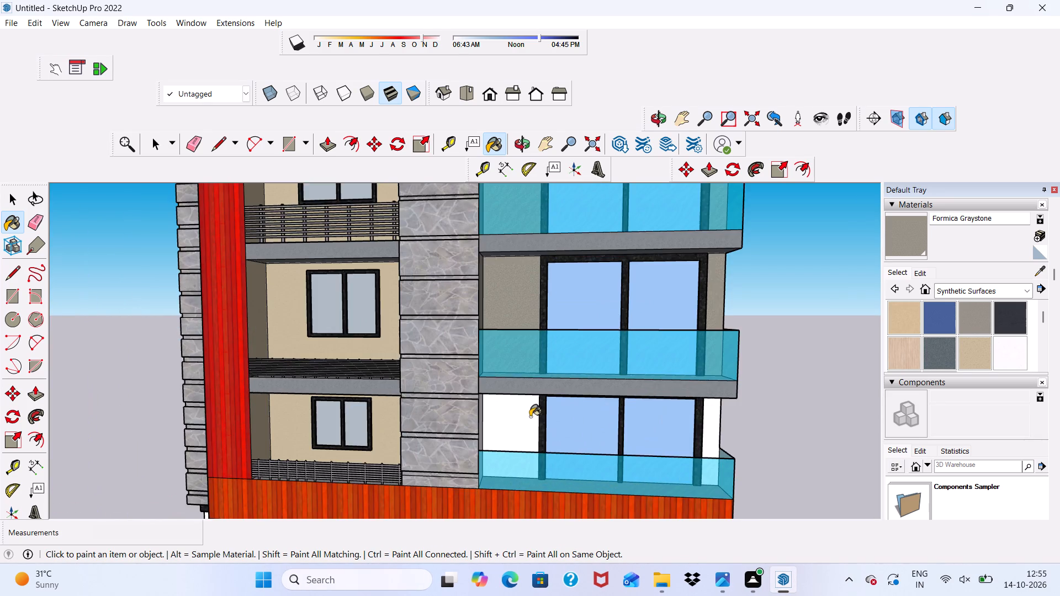
click(530, 417)
middle_drag(525, 424, 437, 416)
scroll(449, 421, up, 2)
click(473, 427)
scroll(473, 427, down, 3)
middle_drag(465, 433, 515, 440)
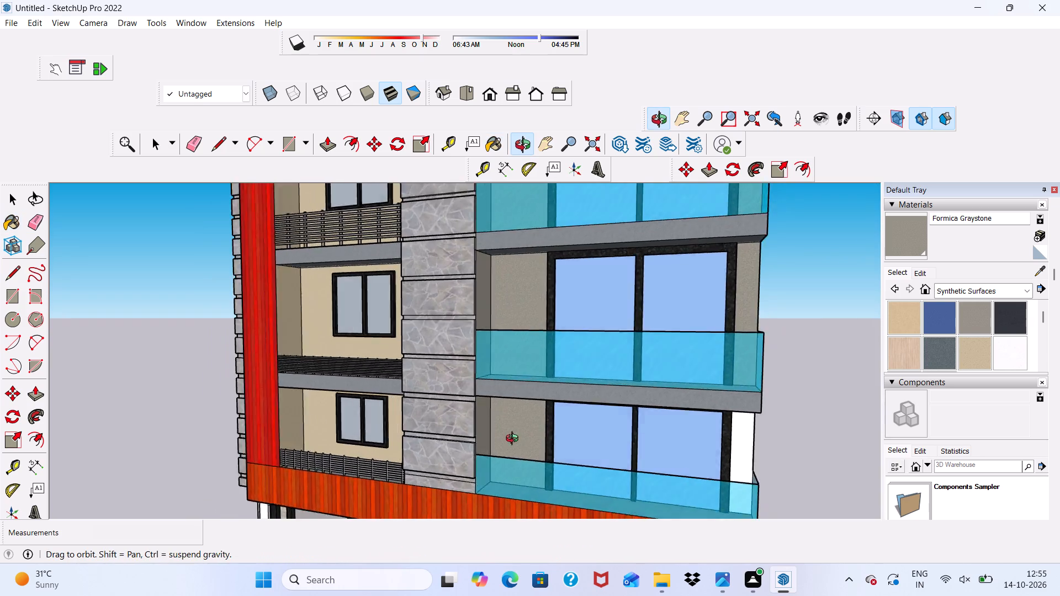
middle_drag(515, 440, 580, 434)
scroll(690, 435, up, 5)
click(730, 424)
Paint the white end face of the wood band above the ground floor with 0020_Red from the Colors-Named collection.
scroll(538, 393, down, 5)
scroll(460, 324, down, 5)
middle_drag(460, 363, 473, 422)
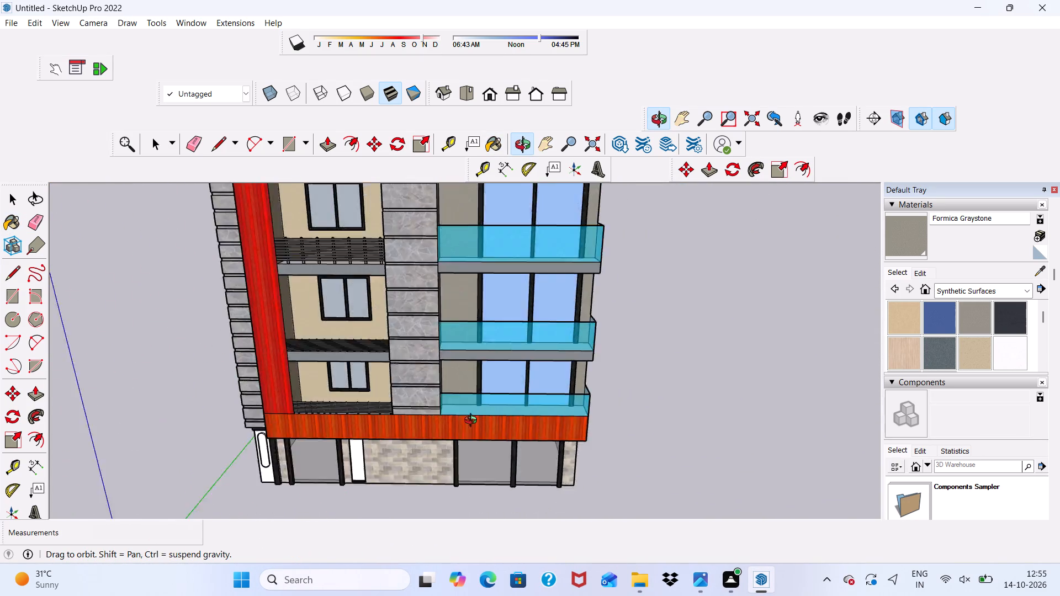
middle_drag(473, 422, 671, 329)
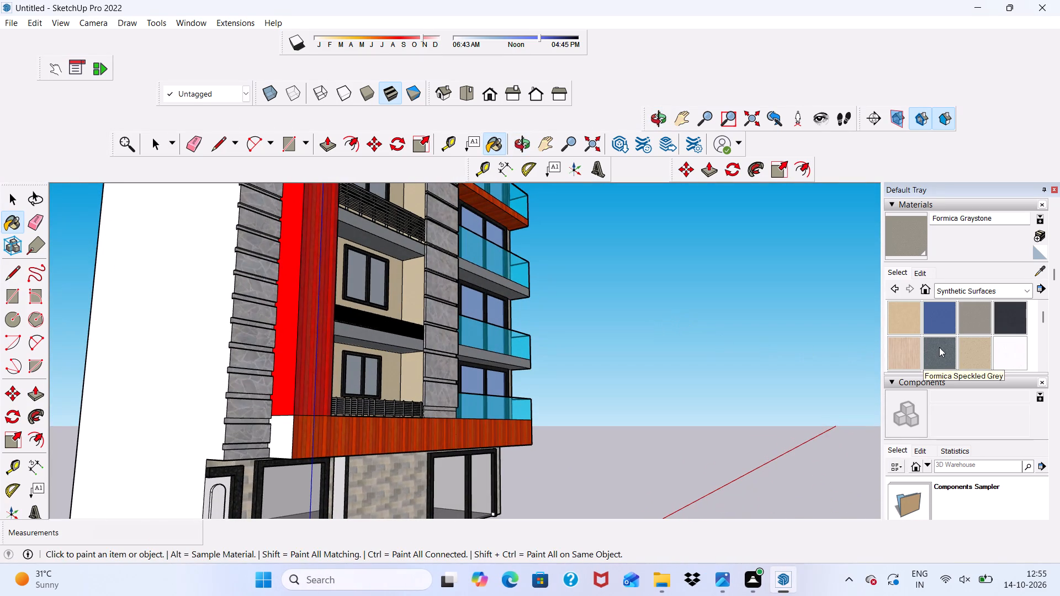
click(1027, 287)
click(989, 350)
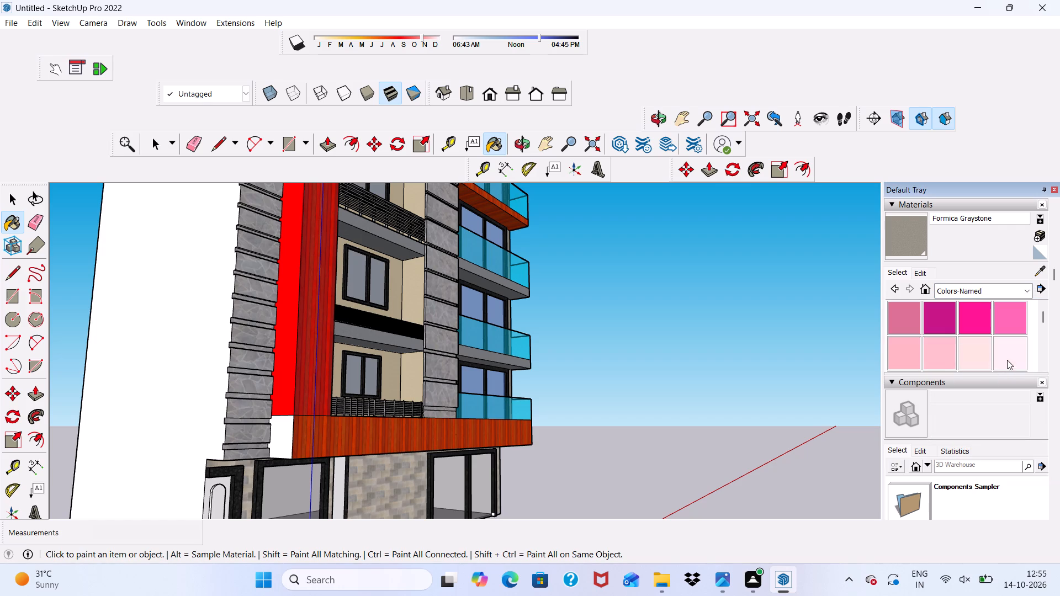
scroll(1006, 354, down, 2)
click(1003, 333)
scroll(76, 552, up, 4)
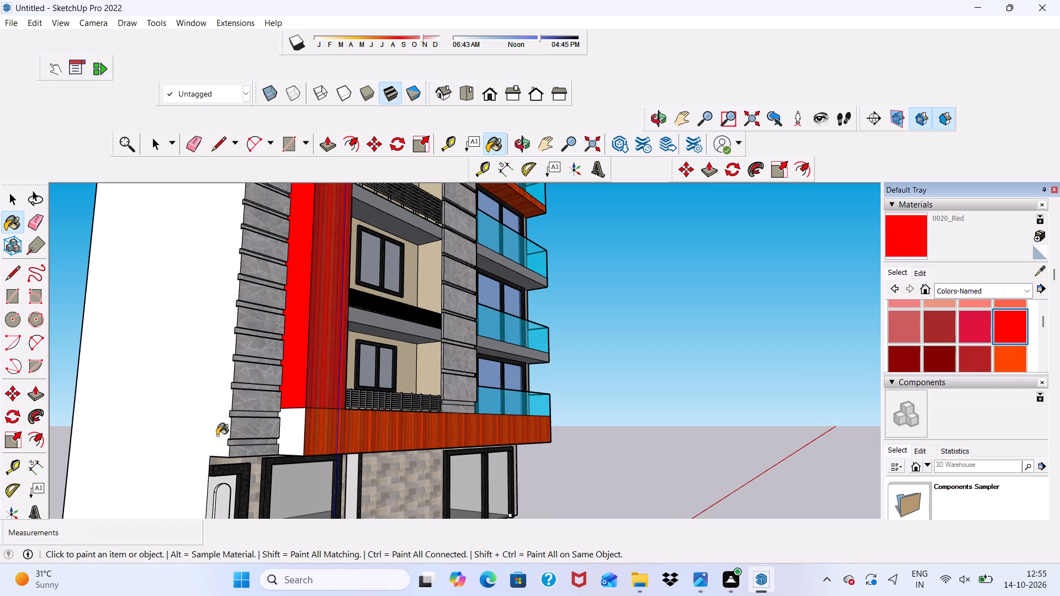
click(296, 433)
Examine the whole front facade and the ground-floor wall beneath the wood band.
scroll(330, 444, down, 3)
middle_drag(369, 457, 103, 518)
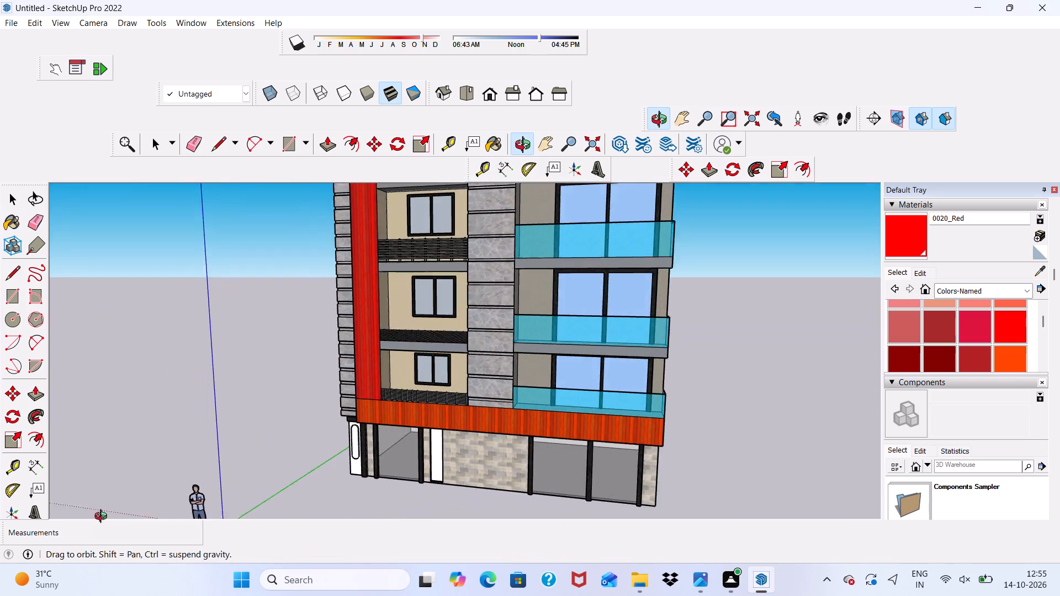
middle_drag(103, 518, 120, 497)
key(space)
scroll(437, 453, down, 5)
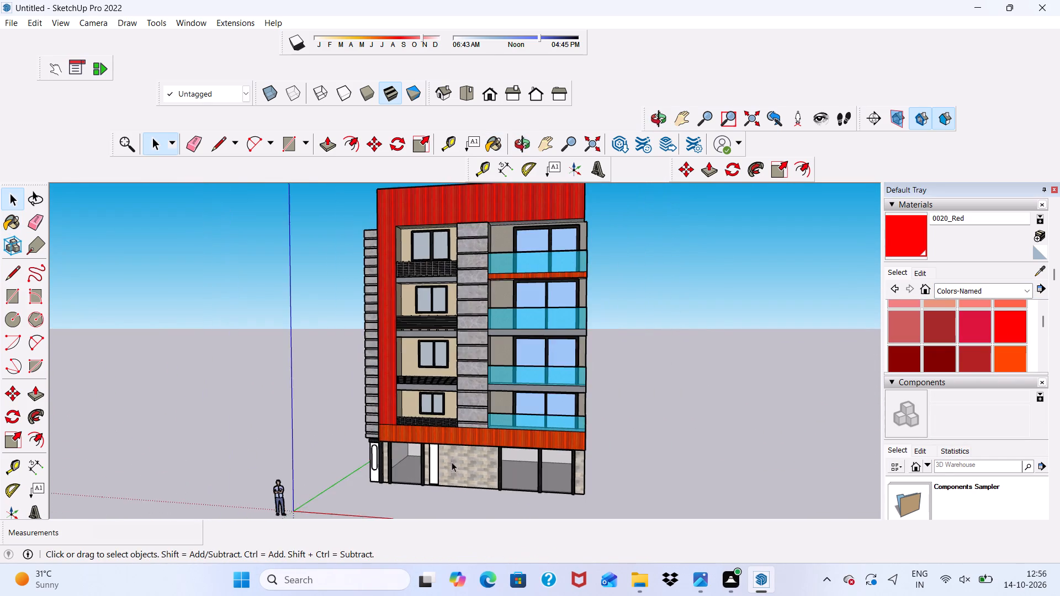
middle_drag(452, 462, 511, 429)
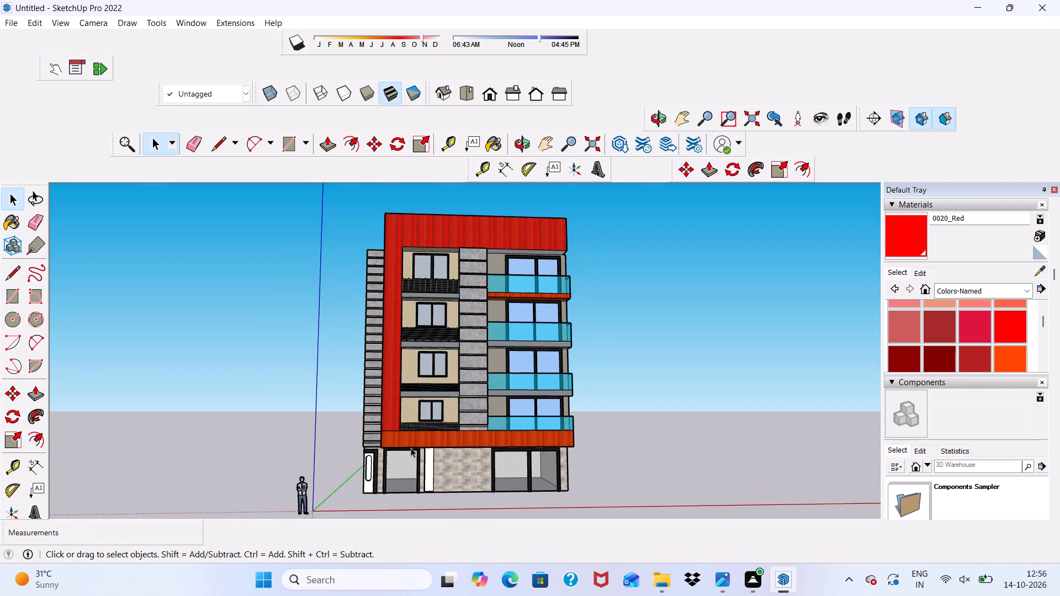
scroll(414, 462, up, 16)
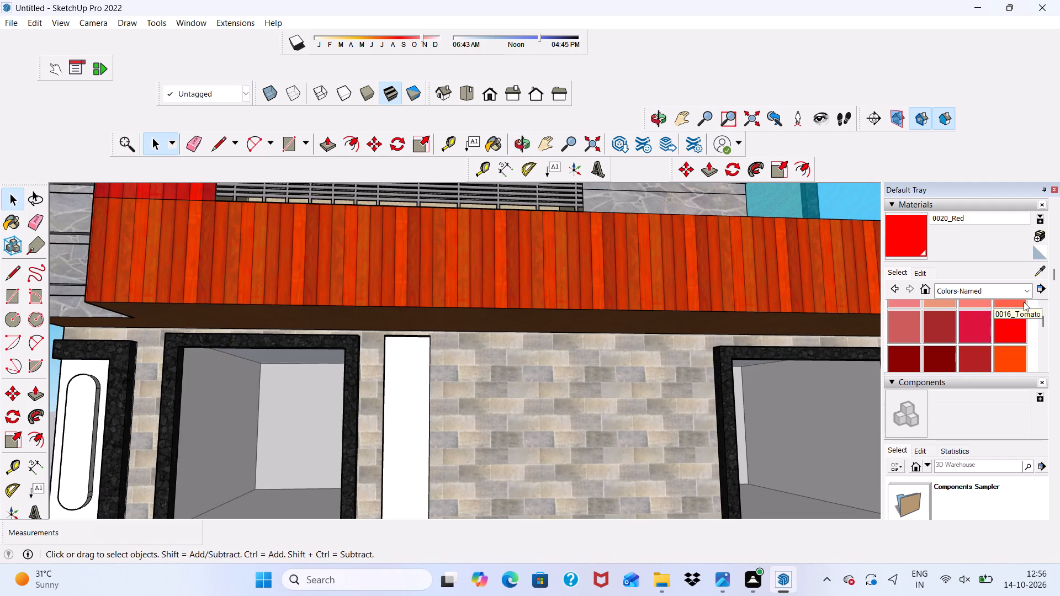
Paint the narrow white ground-floor panel beside the door opening with Formica Laminate Dark from the Synthetic Surfaces collection.
click(1031, 293)
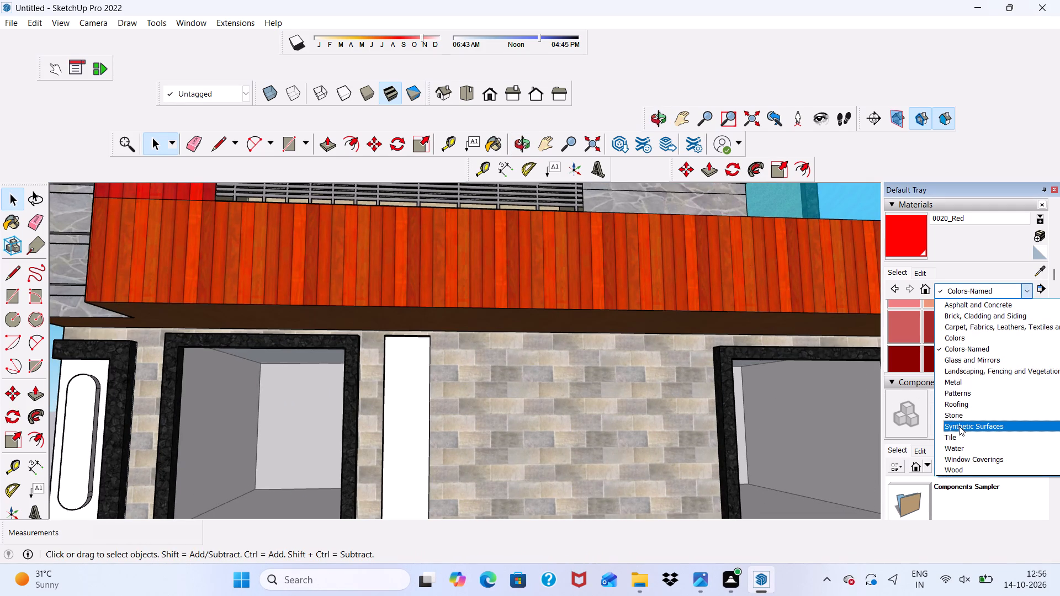
click(959, 426)
click(1006, 318)
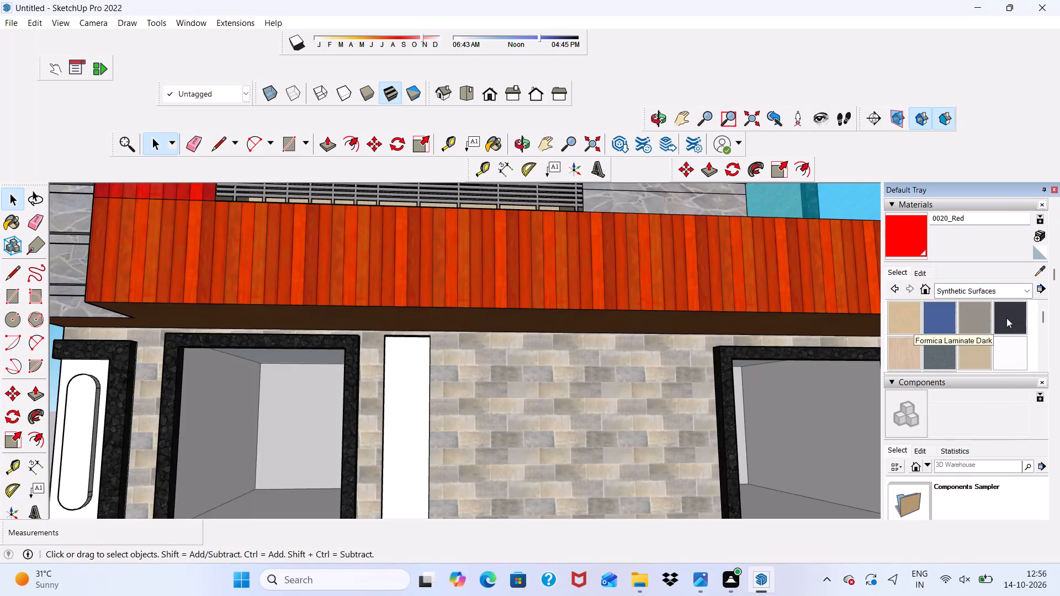
scroll(356, 473, up, 4)
scroll(443, 411, up, 1)
click(443, 411)
Examine the dark panel's recess, its bottom edge and the neighbouring door opening for unpainted faces.
middle_drag(420, 418, 238, 478)
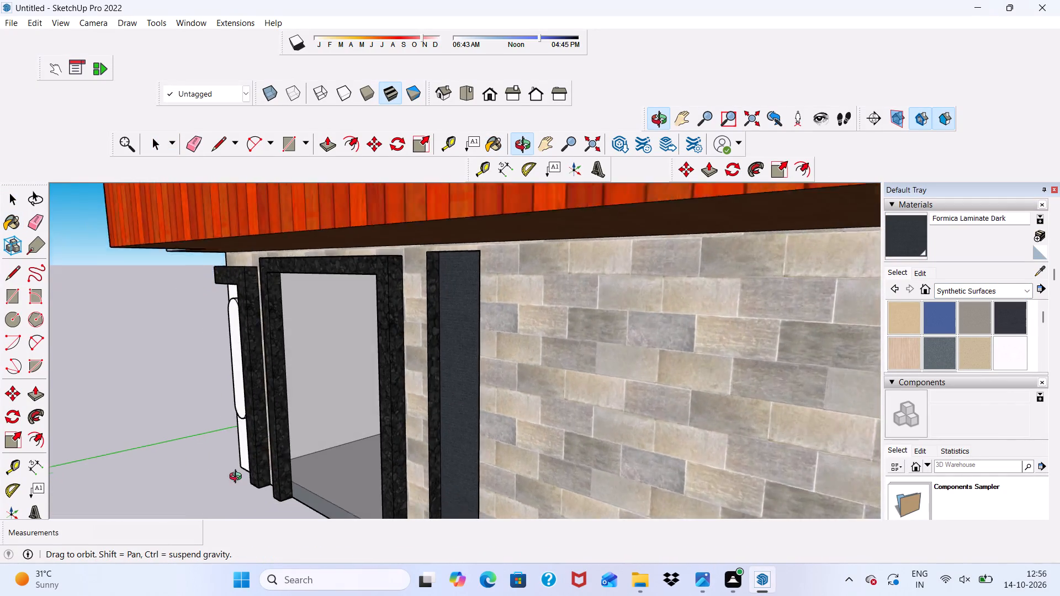
middle_drag(238, 478, 229, 489)
scroll(371, 409, up, 5)
scroll(447, 358, down, 1)
middle_drag(464, 368, 619, 294)
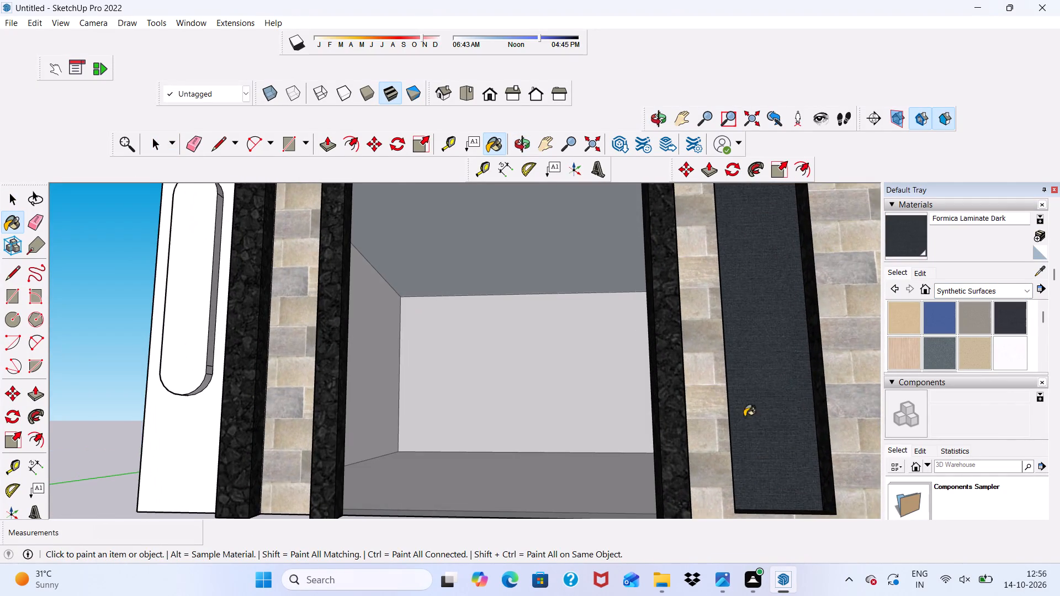
scroll(789, 469, up, 6)
middle_drag(803, 448, 793, 495)
scroll(787, 438, up, 3)
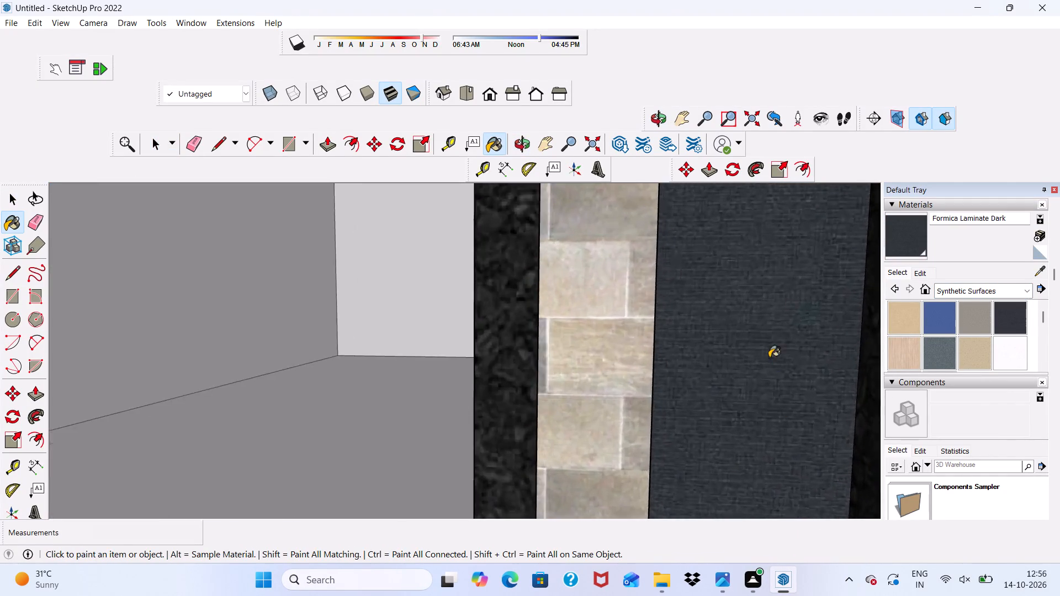
scroll(727, 343, down, 6)
middle_drag(702, 445, 624, 179)
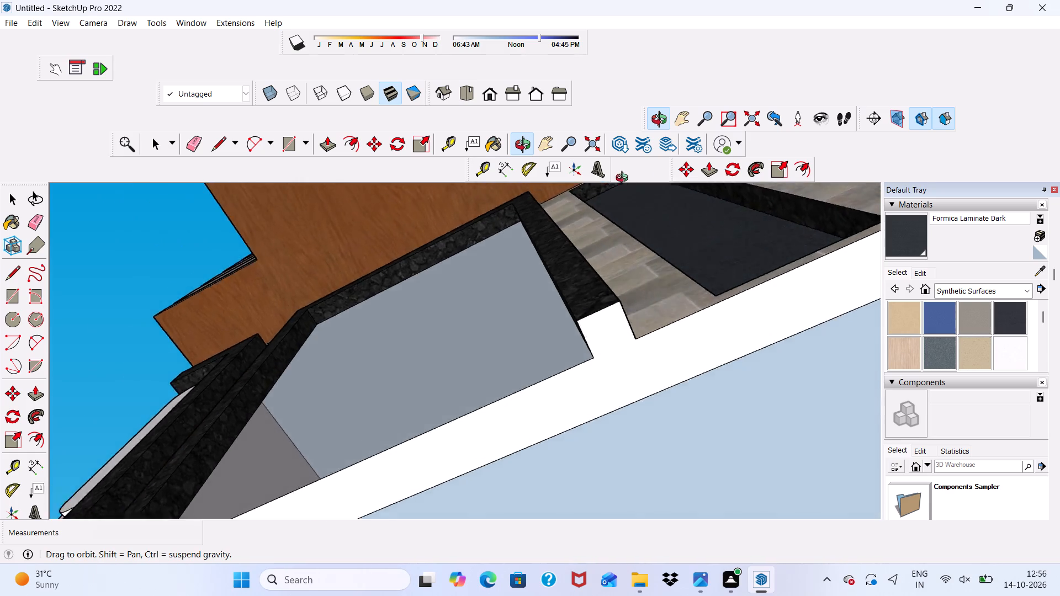
middle_drag(624, 179, 746, 386)
key(space)
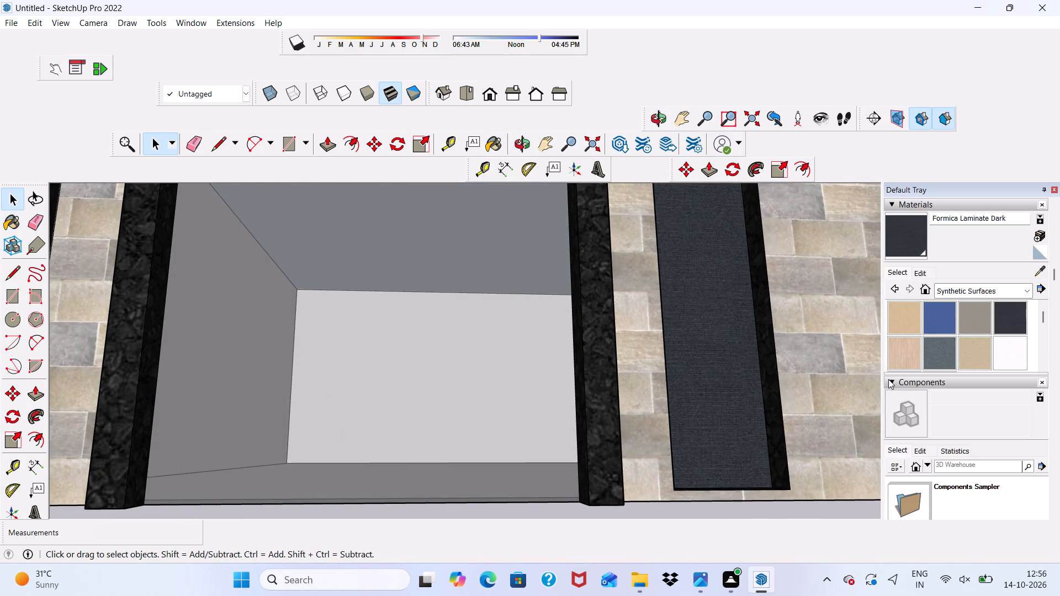
Paint the slotted white end panel's front, the slot's back face, one inner side and its adjoining lower curve with Formica Speckled Grey.
click(930, 345)
scroll(739, 398, down, 11)
scroll(508, 384, up, 8)
click(401, 451)
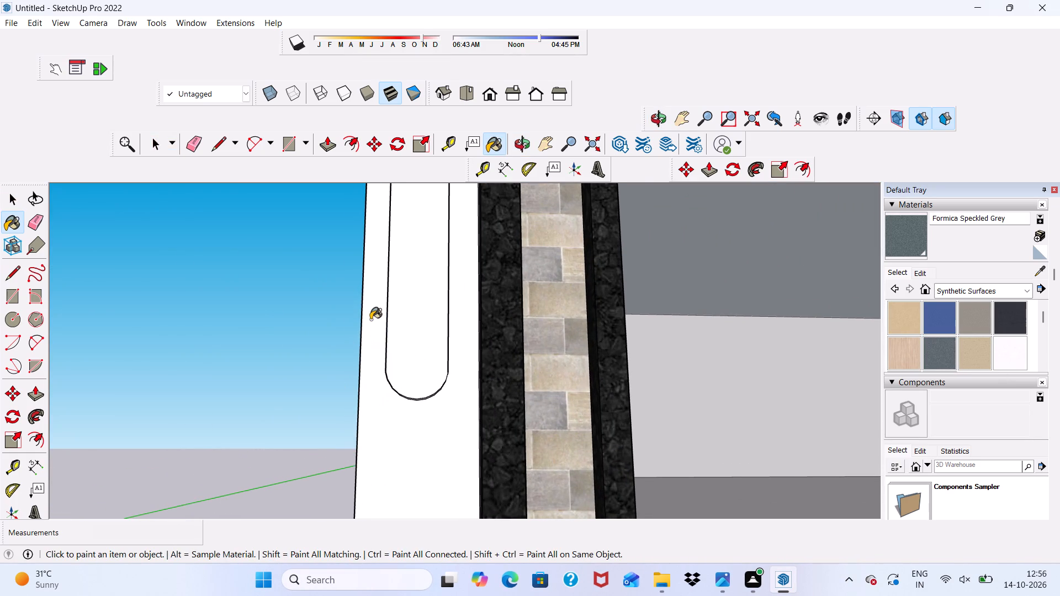
scroll(375, 296, up, 5)
middle_drag(385, 278, 573, 407)
scroll(438, 405, up, 4)
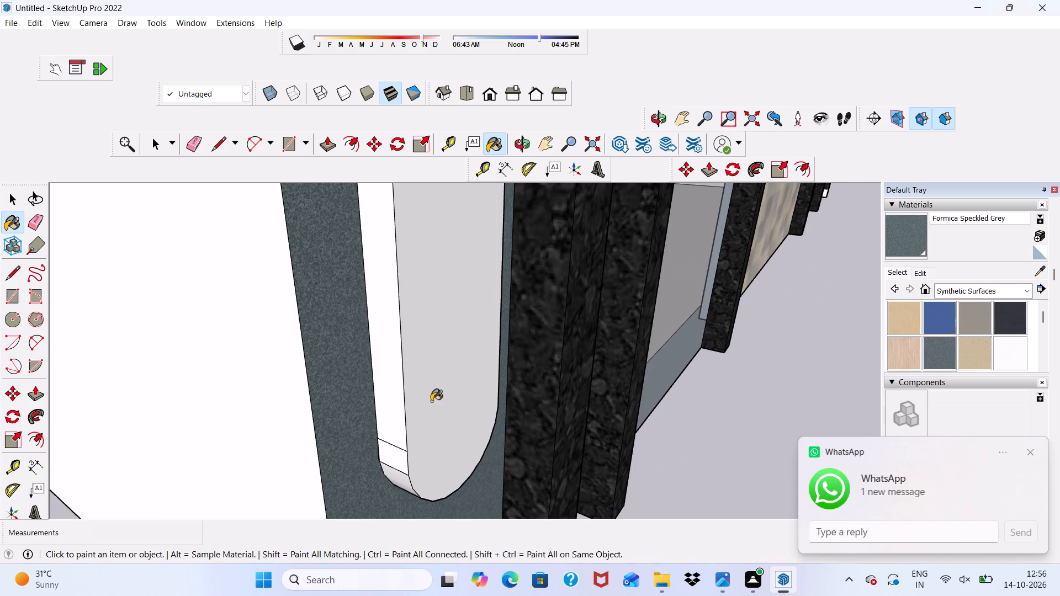
scroll(413, 392, up, 1)
click(386, 379)
scroll(378, 461, up, 2)
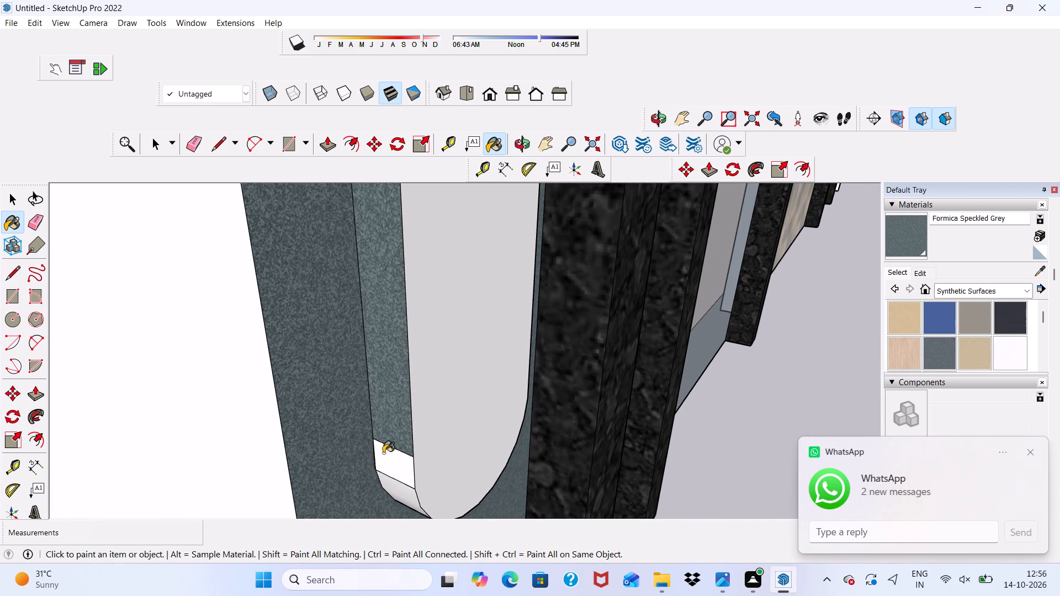
click(383, 453)
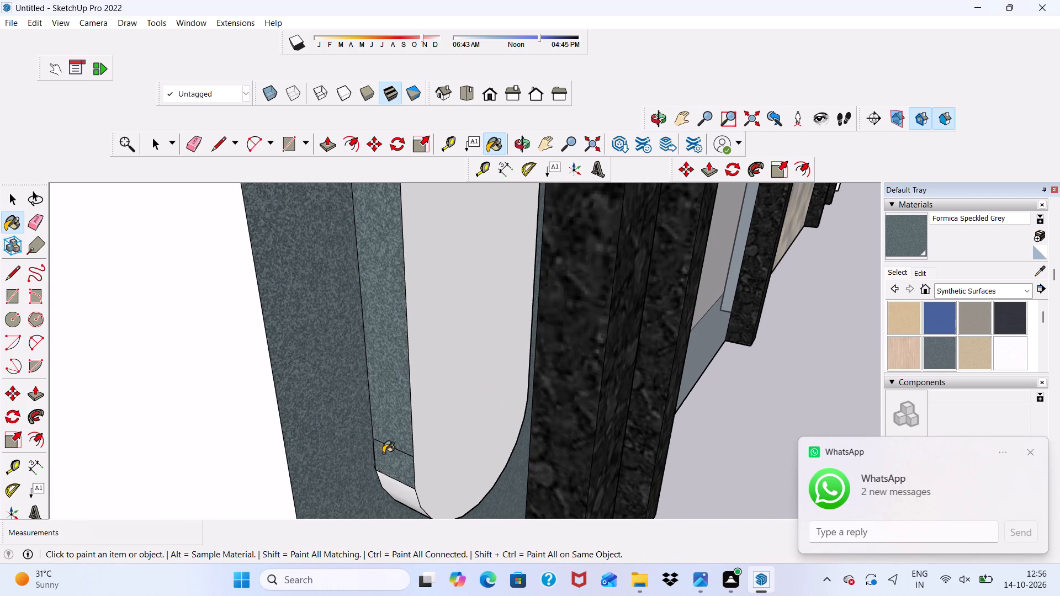
click(404, 497)
click(430, 471)
Paint the slot's opposite inner side and the adjoining lower edge face with Formica Speckled Grey.
scroll(363, 447, down, 5)
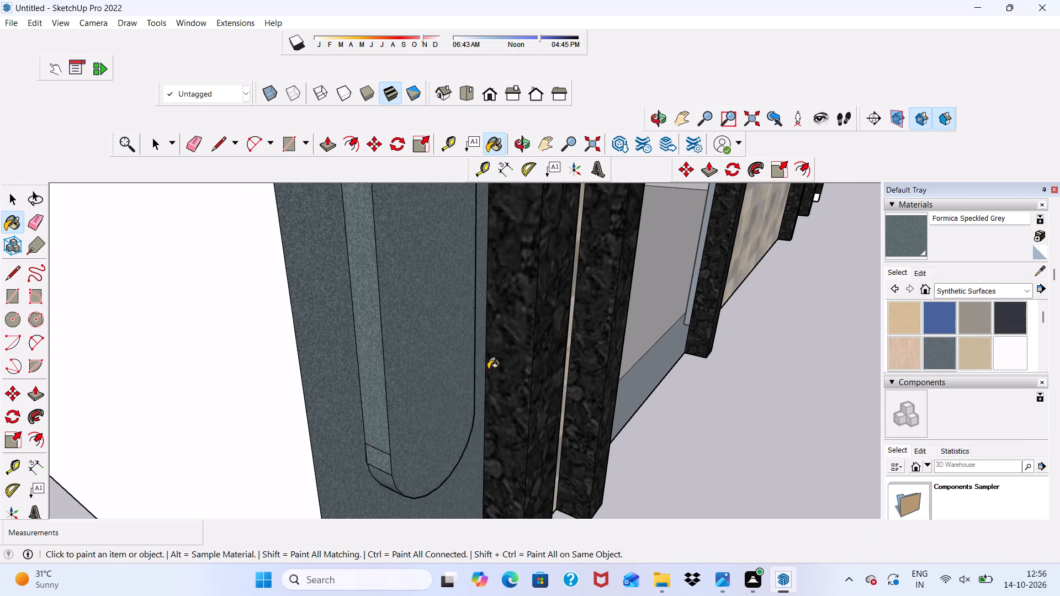
scroll(489, 354, up, 5)
scroll(486, 339, down, 1)
middle_drag(483, 335, 203, 388)
scroll(377, 413, up, 2)
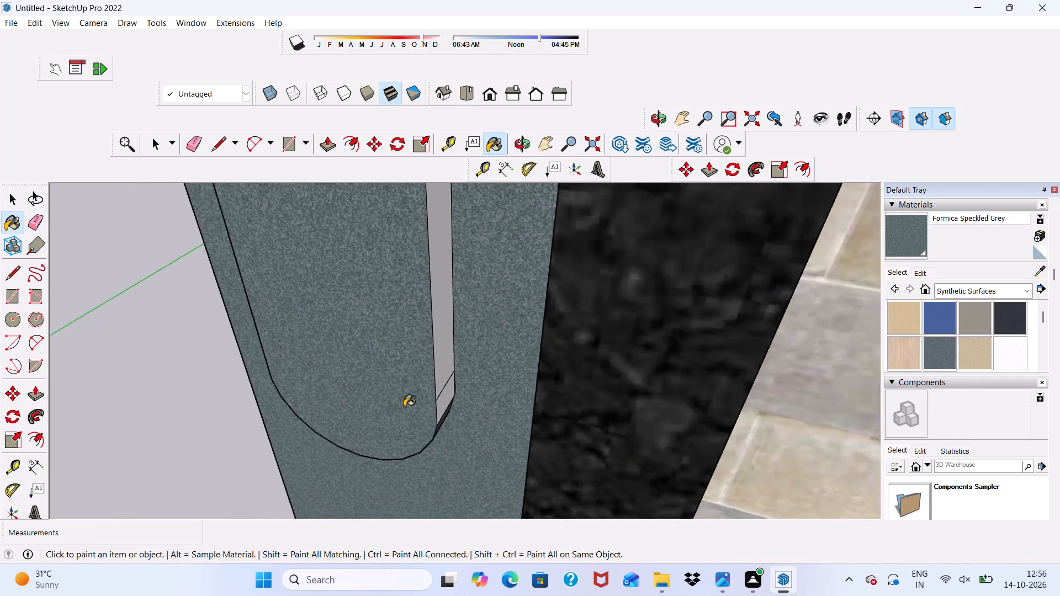
scroll(404, 407, up, 4)
click(463, 349)
click(471, 397)
Paint the curved inner edge at the top of the end panel's slot with Formica Speckled Grey.
scroll(457, 405, down, 4)
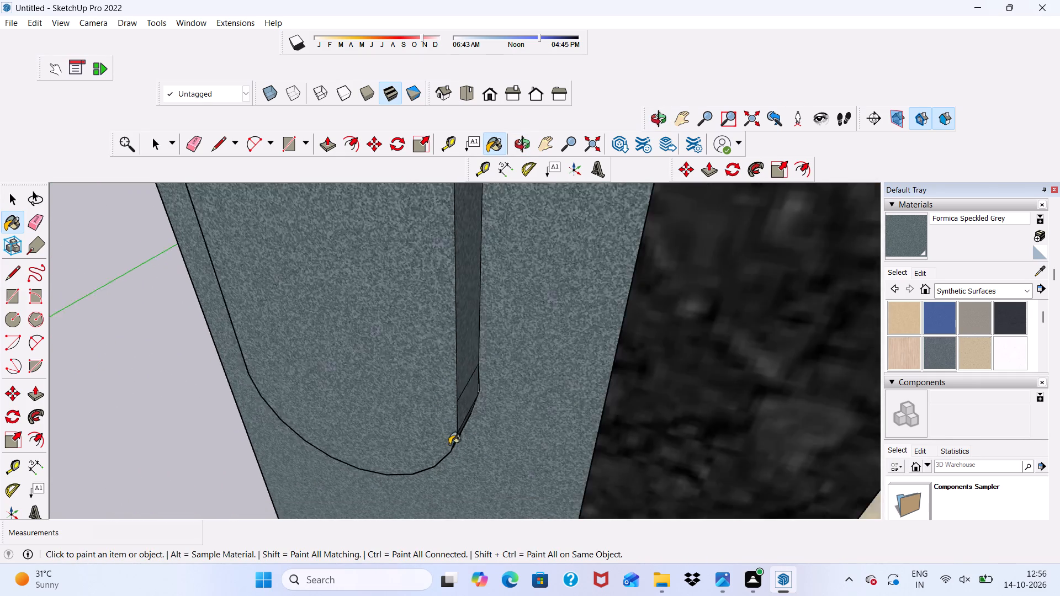
scroll(449, 444, down, 8)
scroll(418, 468, up, 1)
scroll(374, 479, down, 6)
scroll(354, 397, down, 2)
middle_drag(336, 413, 438, 374)
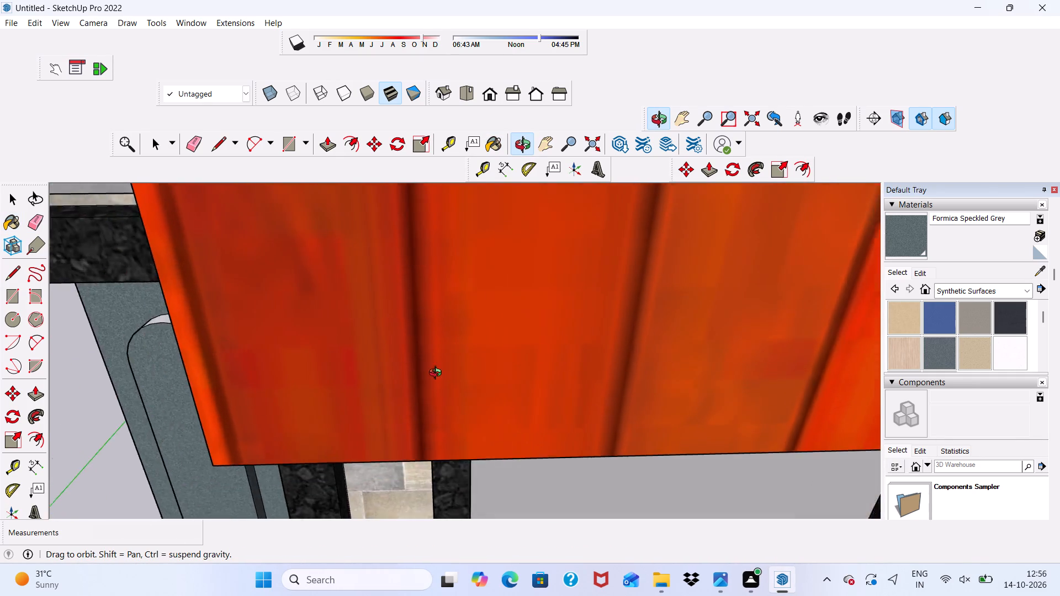
middle_drag(438, 374, 526, 366)
scroll(145, 362, down, 9)
middle_drag(243, 364, 344, 360)
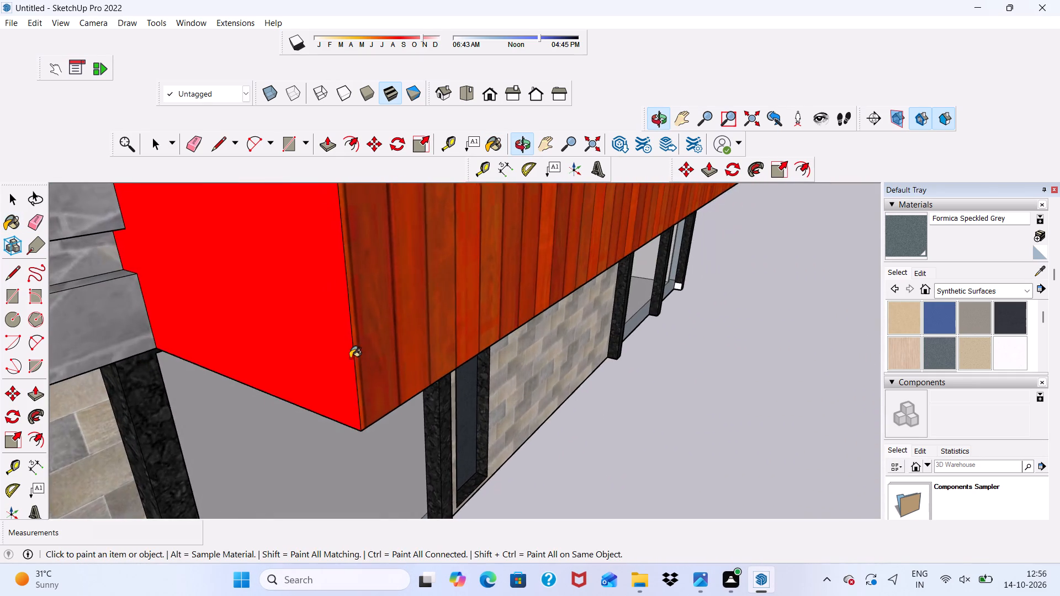
scroll(317, 334, down, 10)
scroll(107, 459, up, 6)
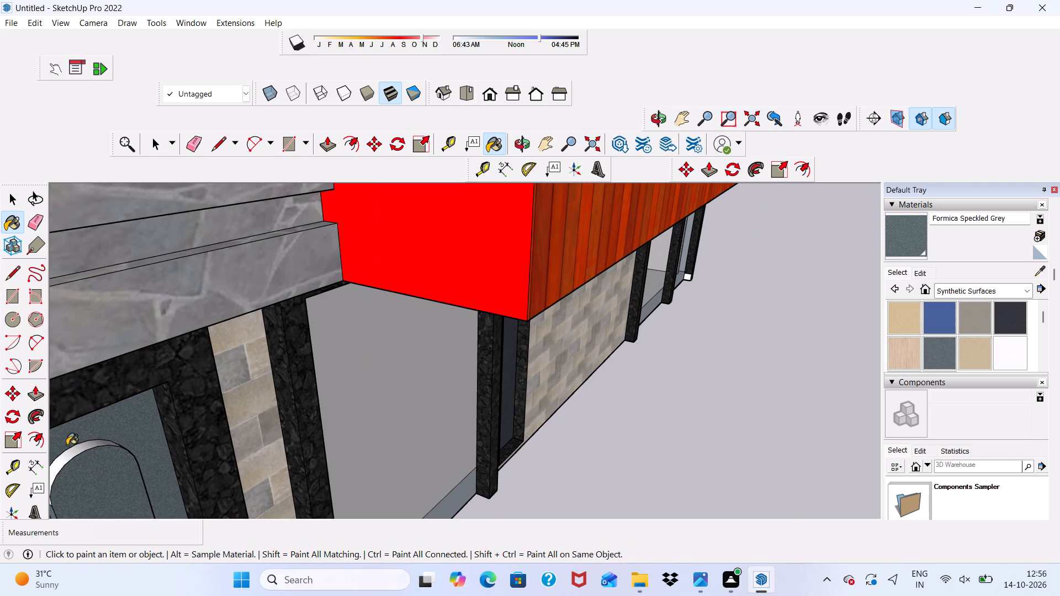
click(65, 460)
Examine the front facade and the painted ground floor as a whole.
scroll(86, 461, down, 5)
middle_drag(182, 480, 0, 431)
scroll(126, 434, up, 1)
scroll(227, 410, down, 15)
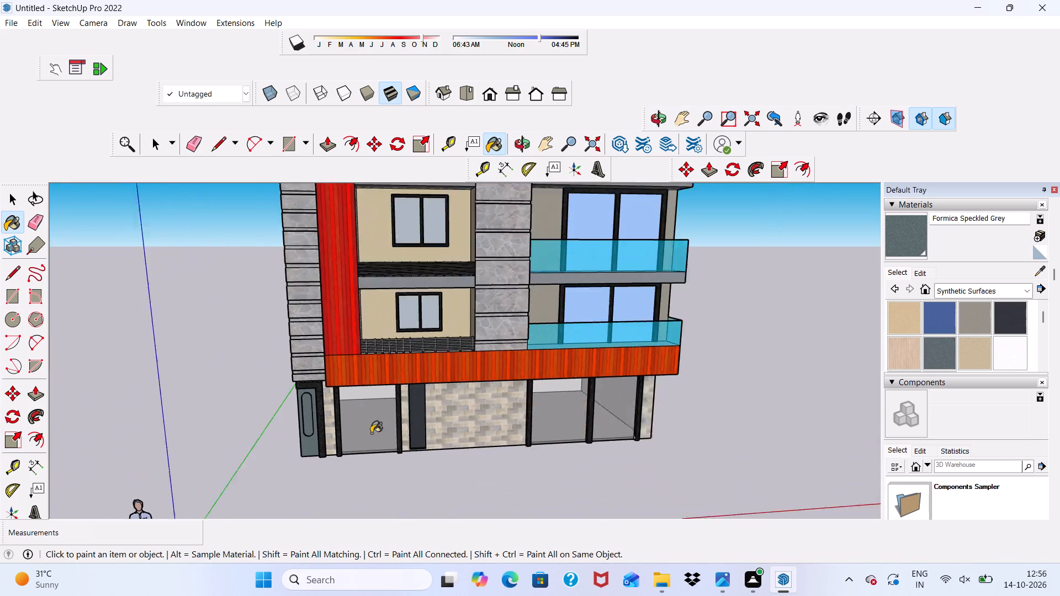
scroll(371, 433, down, 2)
middle_drag(389, 439, 324, 443)
key(space)
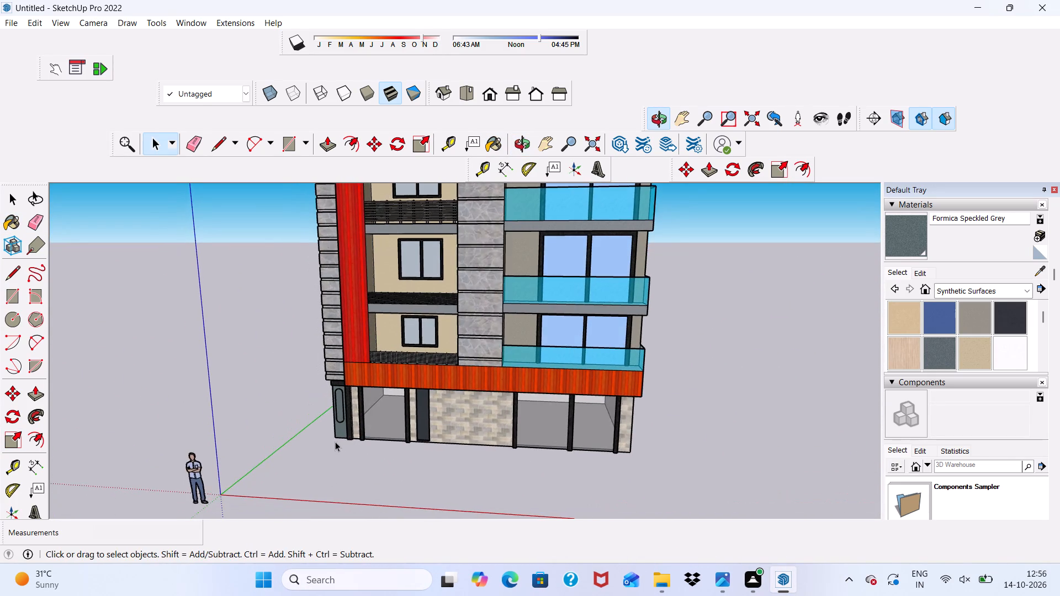
scroll(337, 441, up, 1)
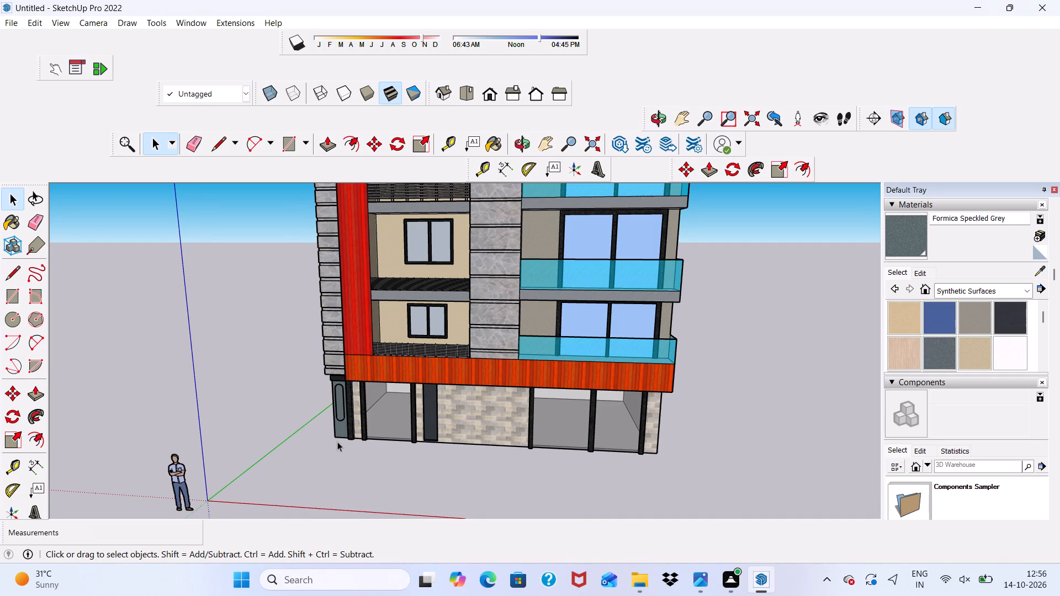
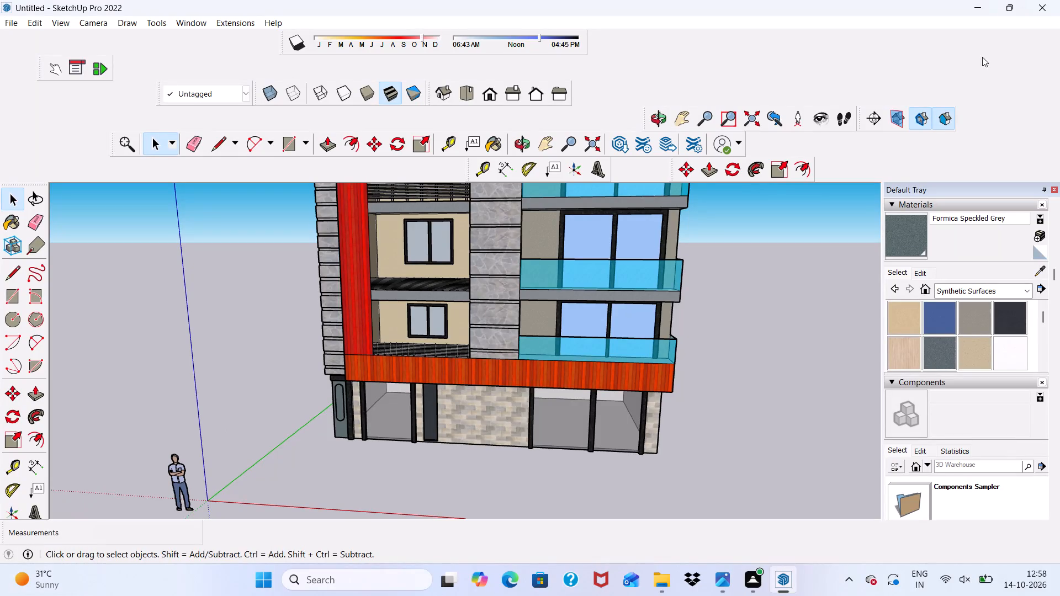
Paint the blank white side wall beside the glass balconies and the adjoining rear wall with Formica Beige.
scroll(500, 282, down, 11)
scroll(487, 247, up, 13)
scroll(431, 236, down, 1)
middle_drag(410, 245, 608, 252)
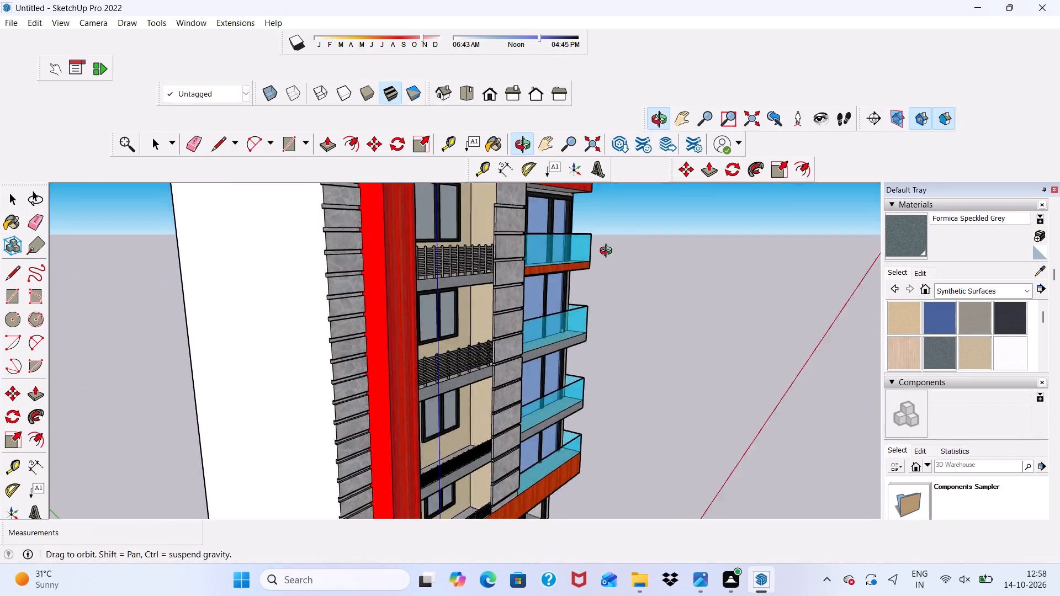
middle_drag(608, 252, 442, 268)
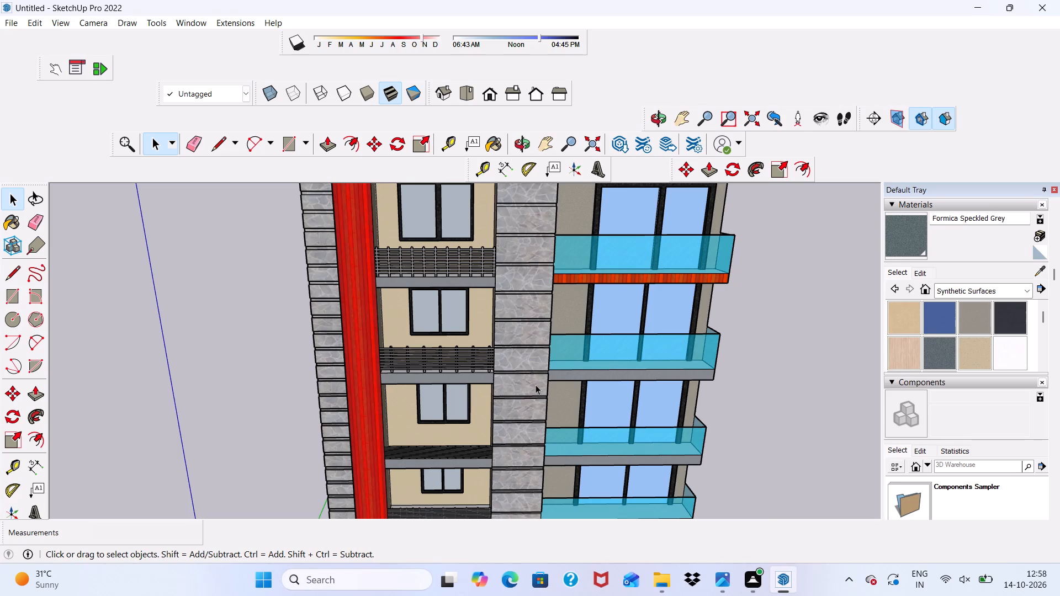
click(905, 311)
middle_drag(785, 311, 405, 322)
click(476, 321)
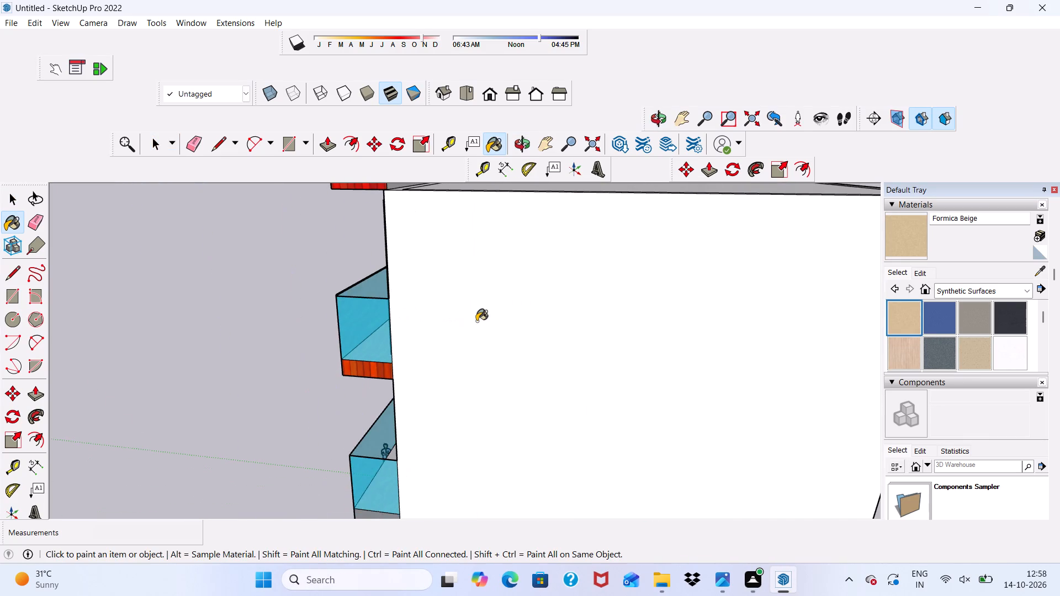
scroll(474, 324, down, 10)
middle_drag(543, 352, 346, 318)
click(486, 359)
scroll(486, 359, down, 1)
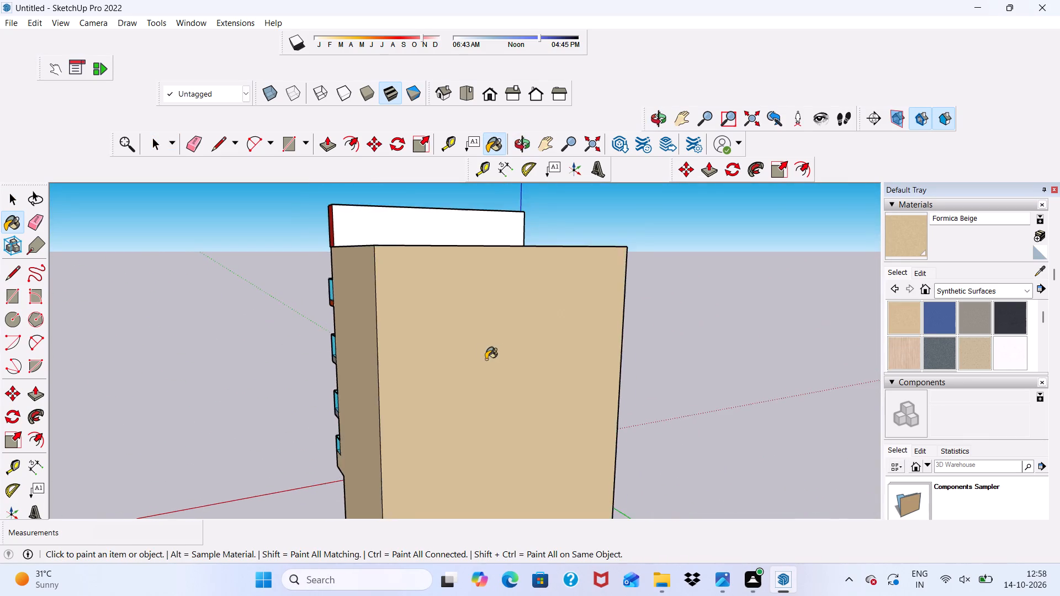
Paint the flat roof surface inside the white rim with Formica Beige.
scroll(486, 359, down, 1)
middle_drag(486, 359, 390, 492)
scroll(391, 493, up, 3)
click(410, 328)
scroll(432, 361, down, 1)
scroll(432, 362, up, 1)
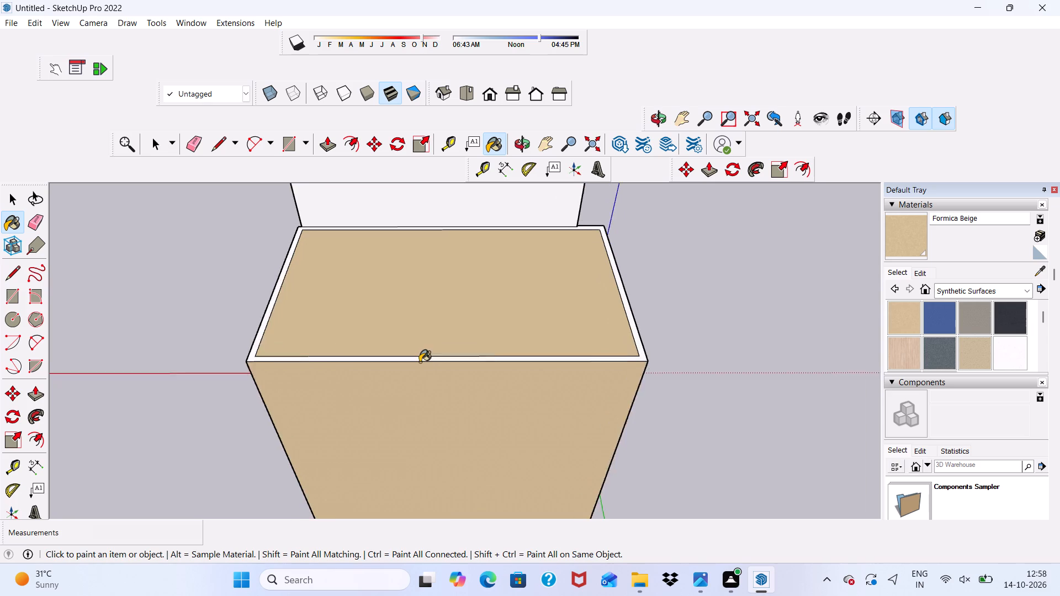
Paint the flat roof surface and its surrounding white rim with Formica Graystone.
scroll(420, 362, up, 1)
click(972, 308)
scroll(733, 292, up, 4)
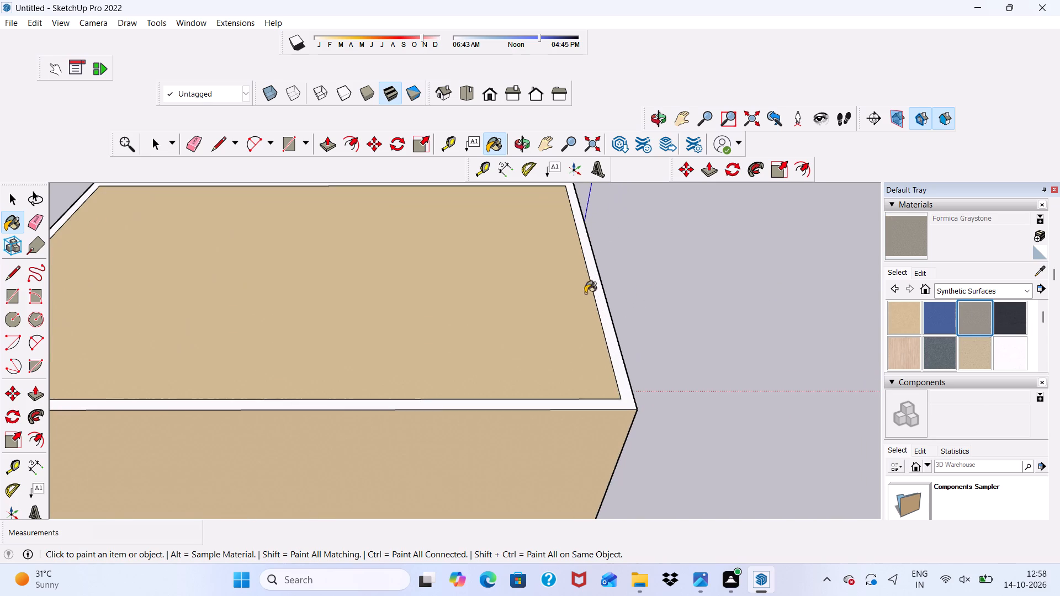
click(511, 296)
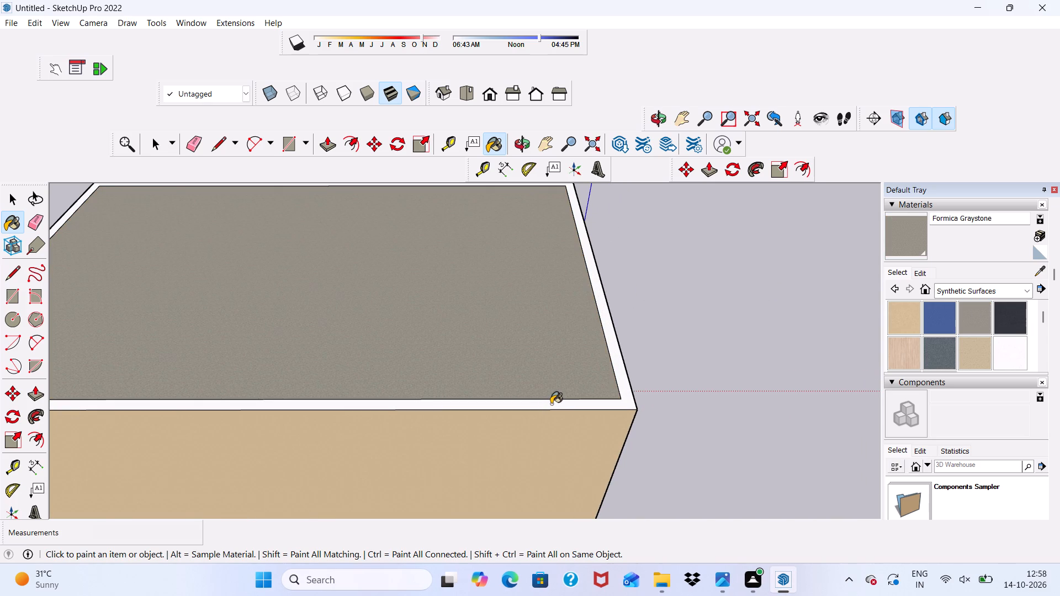
click(551, 404)
Paint the remaining white side wall, behind the stone-banded edge, with Formica Beige.
scroll(608, 405, down, 1)
middle_drag(621, 407, 410, 335)
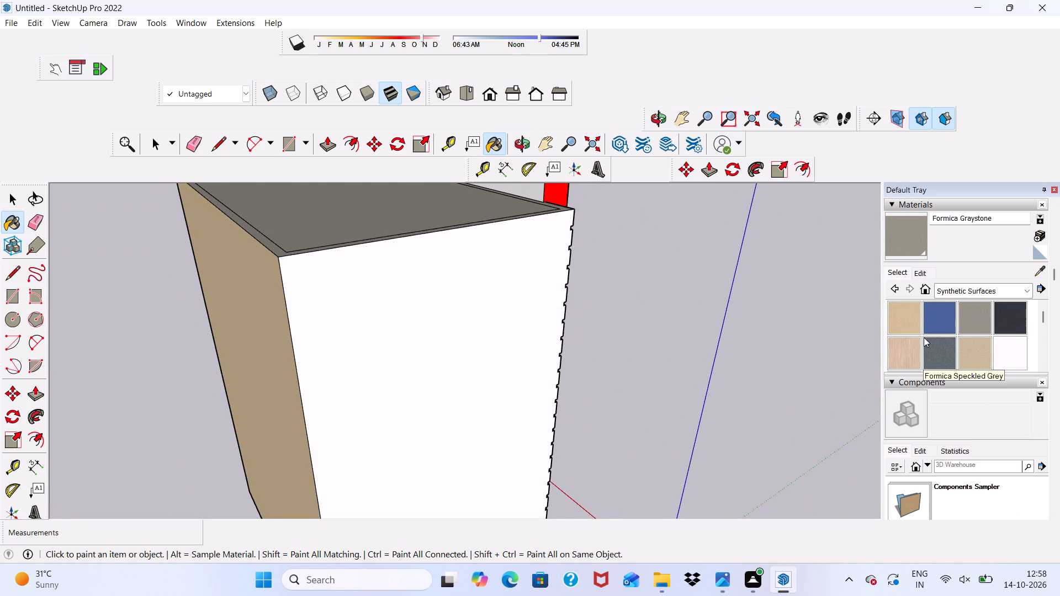
click(909, 320)
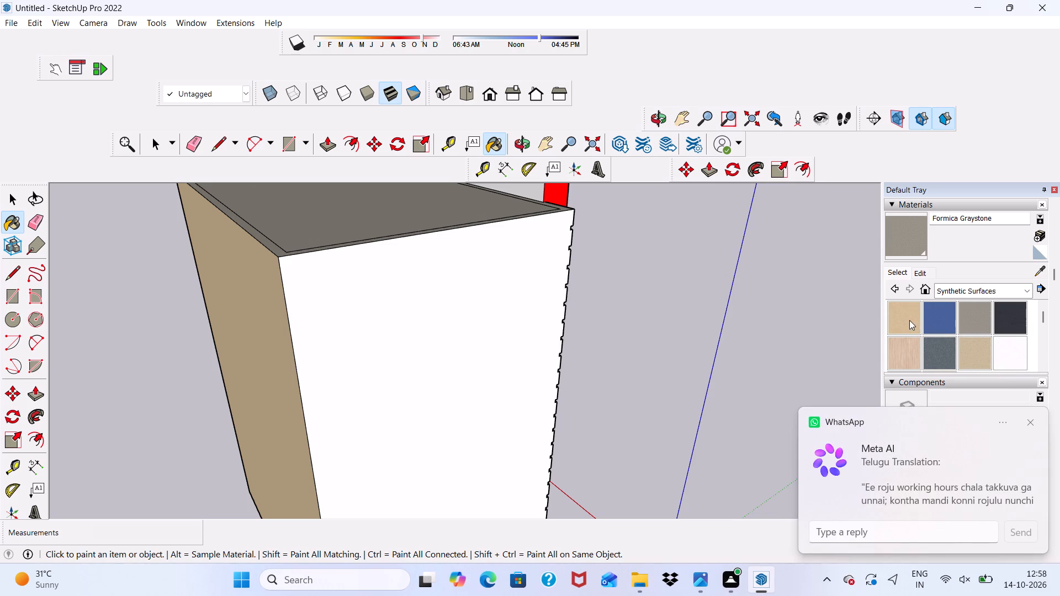
click(544, 290)
Paint the underside of the projecting red top fascia above the uppermost glass balcony with Formica Graystone.
scroll(544, 290, down, 5)
middle_drag(585, 339, 230, 274)
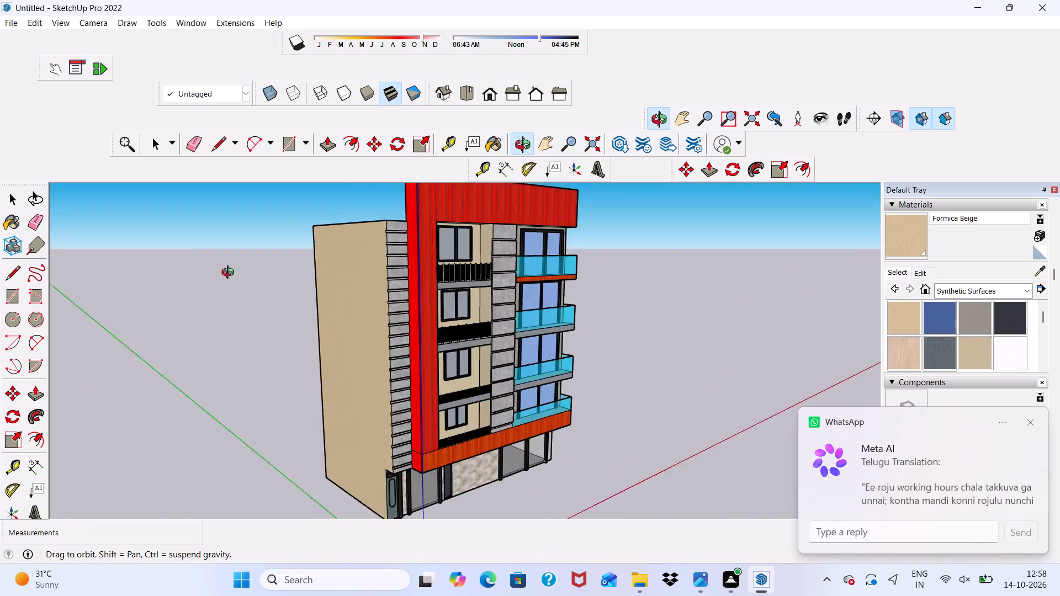
middle_drag(230, 274, 128, 307)
middle_drag(466, 412, 479, 284)
scroll(479, 284, up, 3)
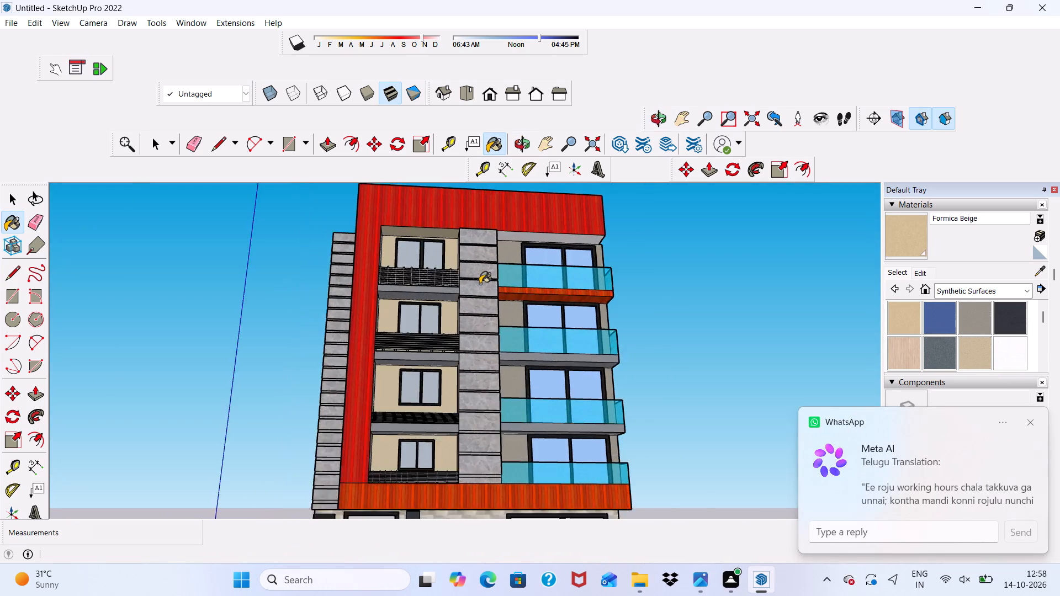
scroll(480, 284, up, 3)
scroll(529, 280, down, 6)
middle_drag(650, 325, 370, 307)
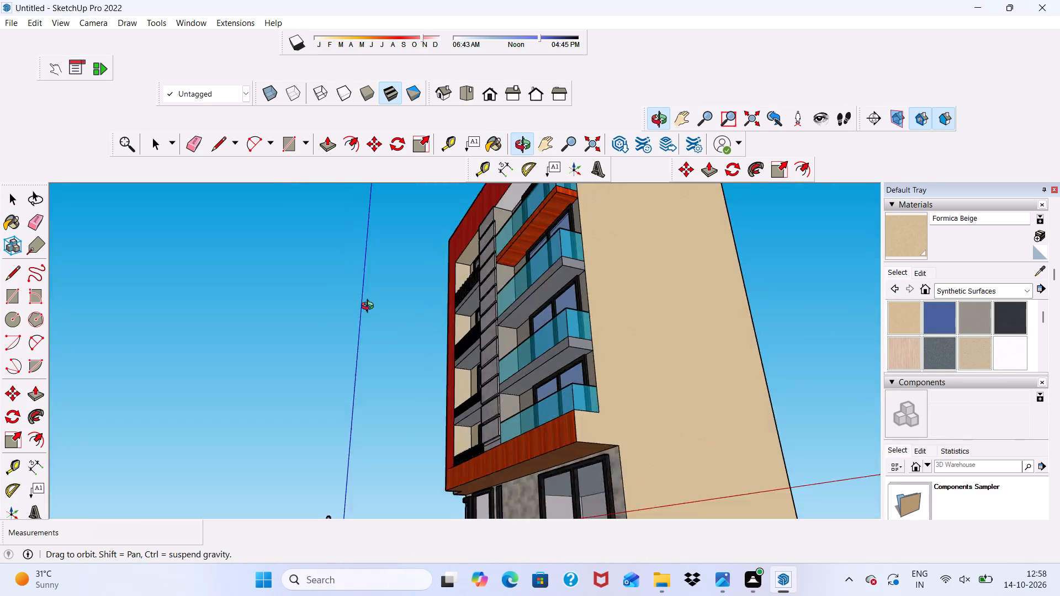
middle_drag(370, 307, 573, 299)
scroll(625, 210, up, 11)
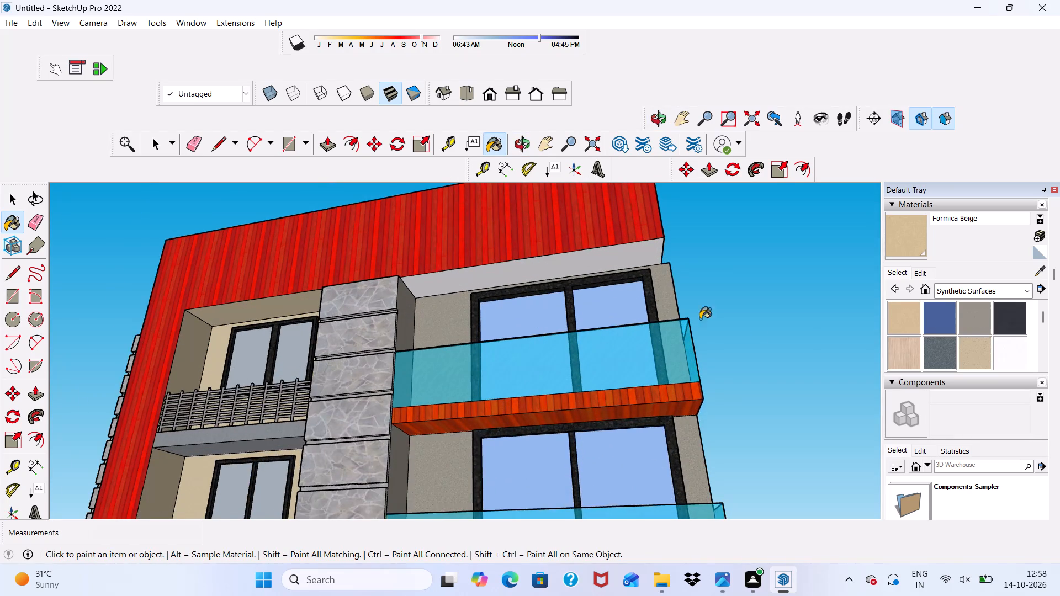
click(982, 314)
scroll(649, 253, up, 4)
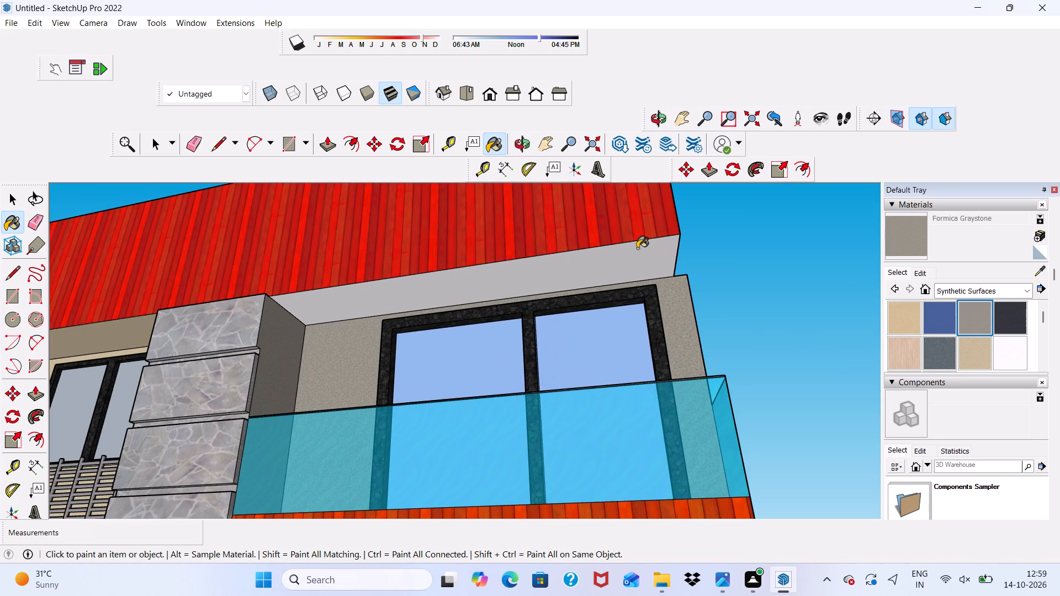
click(637, 248)
Examine the upper facade and the whole building front from several angles, and leave the Paint Bucket tool.
scroll(637, 254, down, 10)
middle_drag(658, 333, 444, 436)
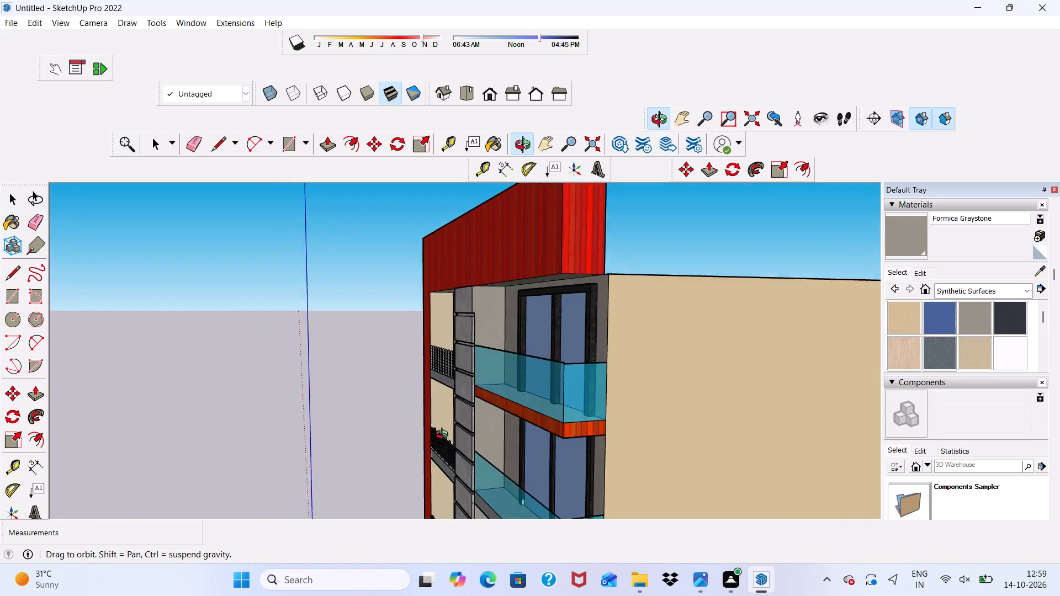
middle_drag(444, 436, 706, 462)
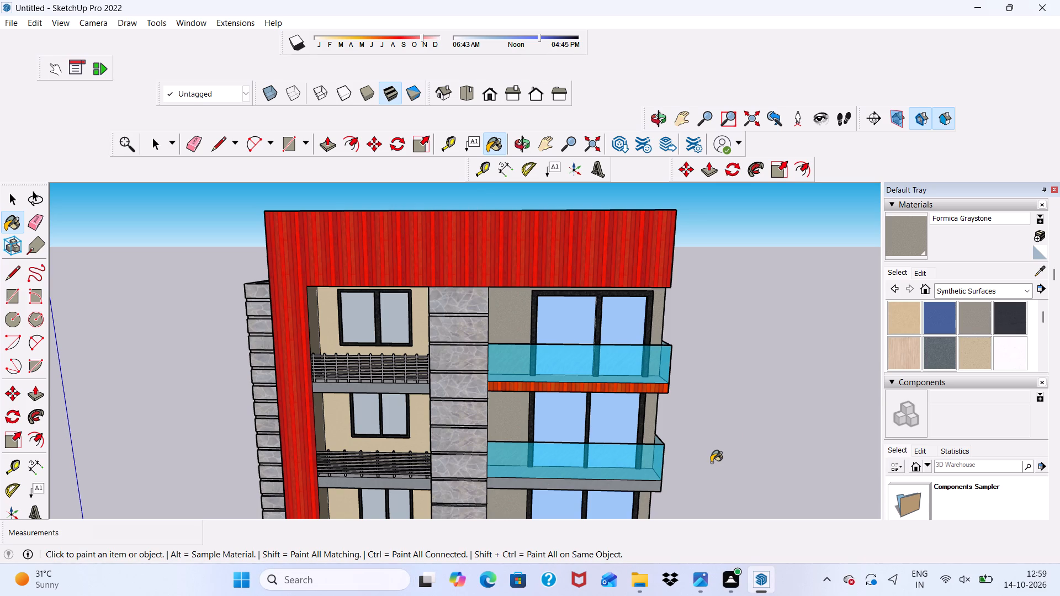
scroll(679, 352, down, 1)
key(n)
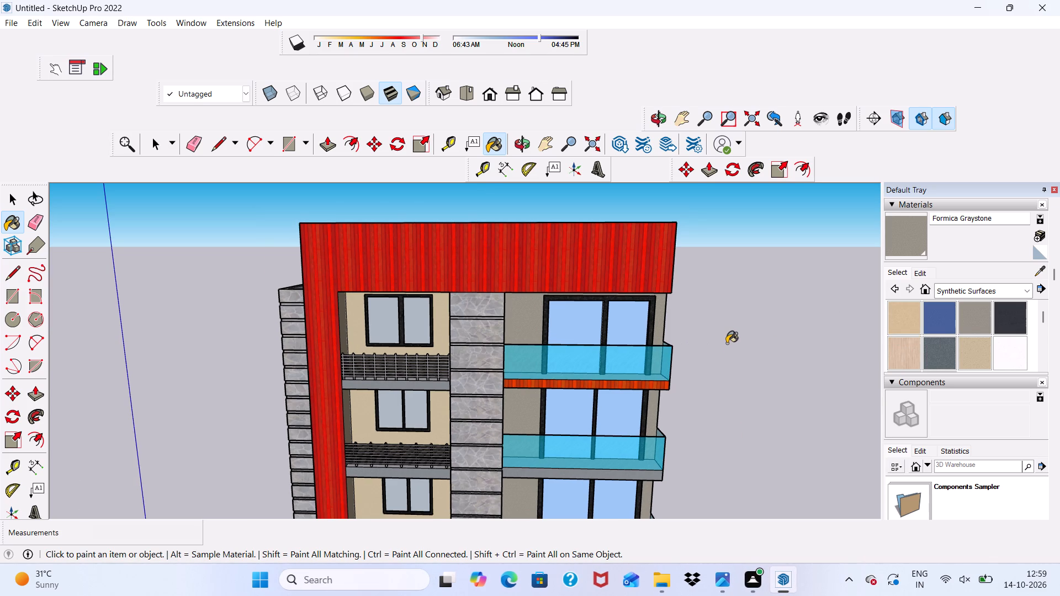
scroll(669, 276, down, 6)
key(space)
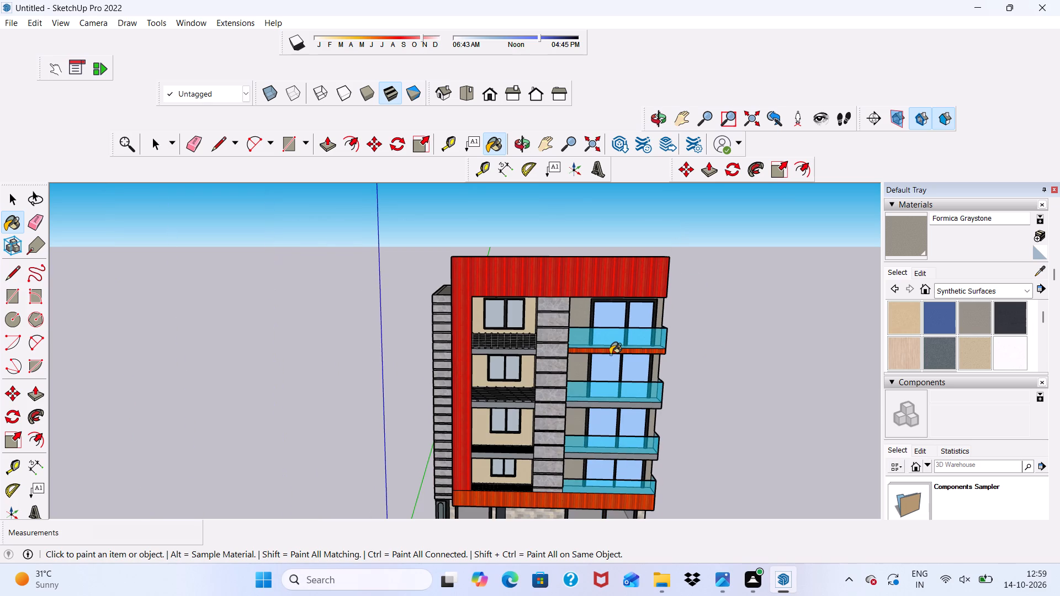
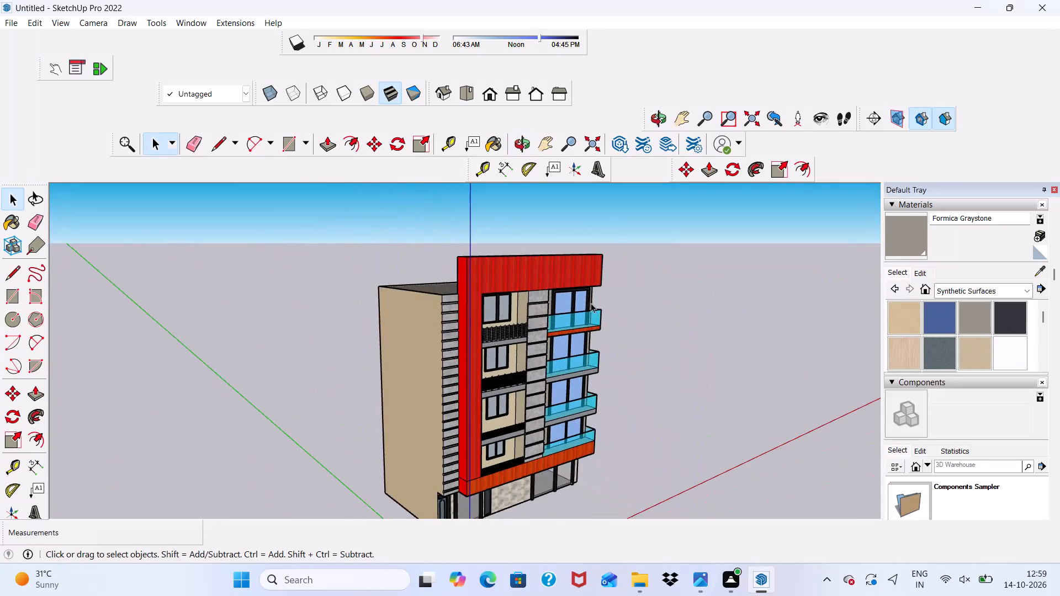
Examine the top fascia, roof edge and upper balconies of the facade from several angles.
scroll(575, 303, up, 6)
scroll(568, 293, down, 1)
scroll(541, 300, up, 10)
scroll(407, 264, down, 7)
scroll(450, 286, up, 1)
middle_drag(499, 286, 563, 324)
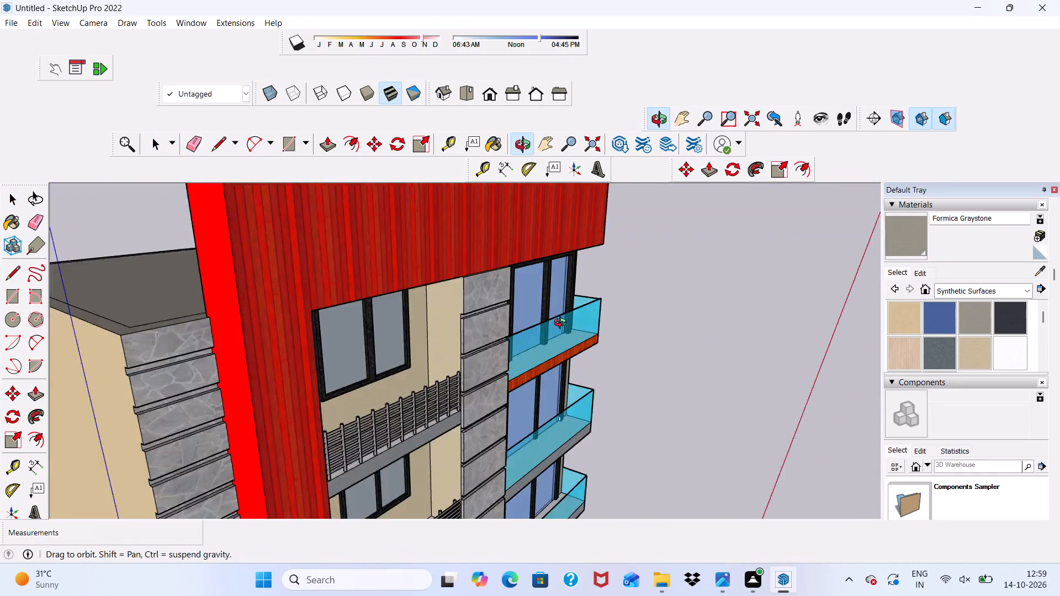
middle_drag(563, 324, 343, 244)
scroll(396, 237, up, 5)
scroll(460, 260, down, 6)
middle_drag(517, 320, 510, 325)
middle_drag(506, 321, 543, 226)
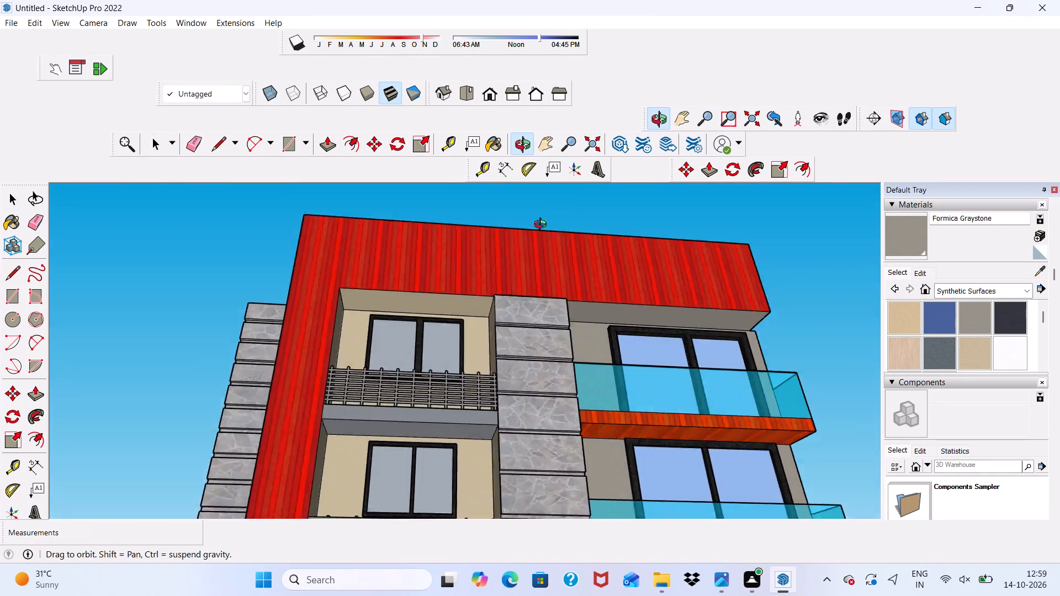
middle_drag(543, 226, 372, 369)
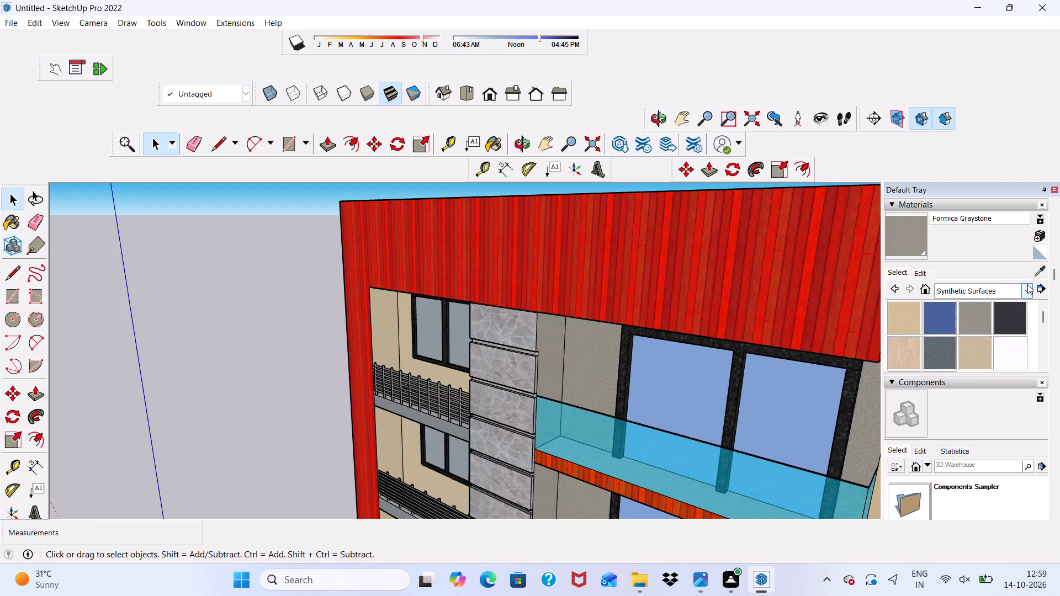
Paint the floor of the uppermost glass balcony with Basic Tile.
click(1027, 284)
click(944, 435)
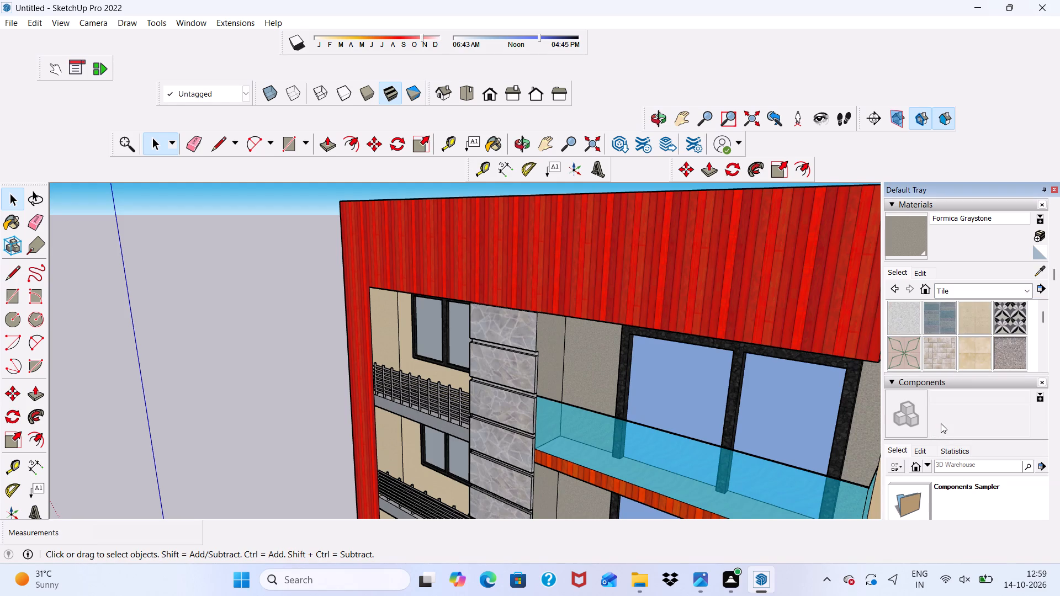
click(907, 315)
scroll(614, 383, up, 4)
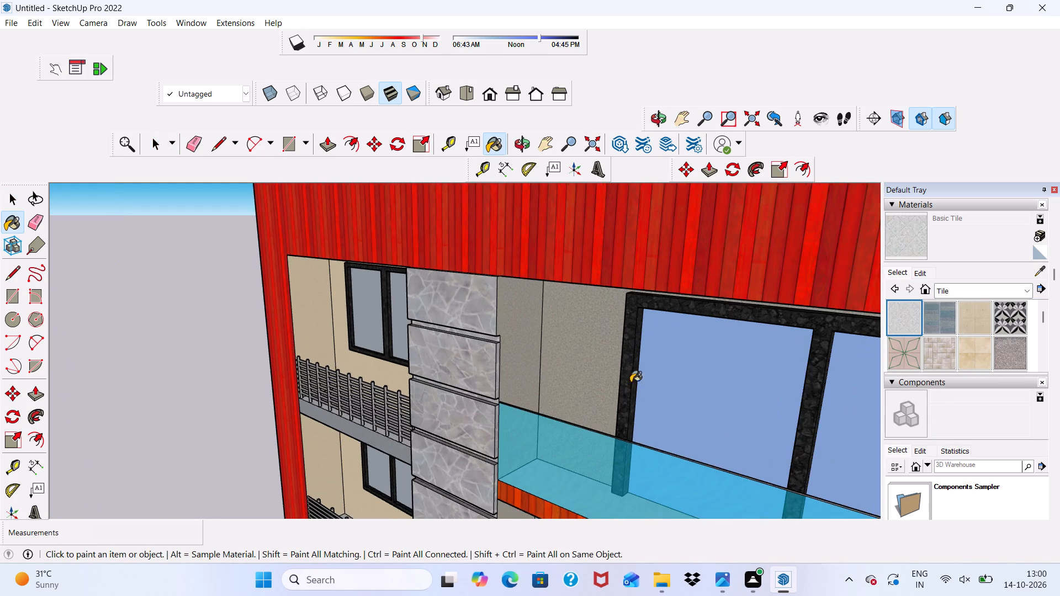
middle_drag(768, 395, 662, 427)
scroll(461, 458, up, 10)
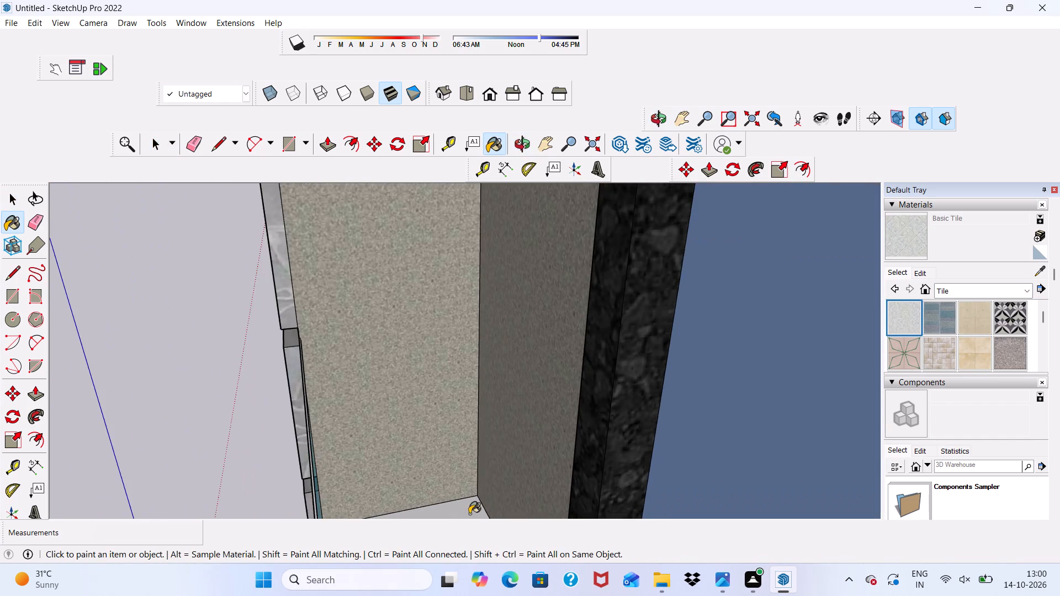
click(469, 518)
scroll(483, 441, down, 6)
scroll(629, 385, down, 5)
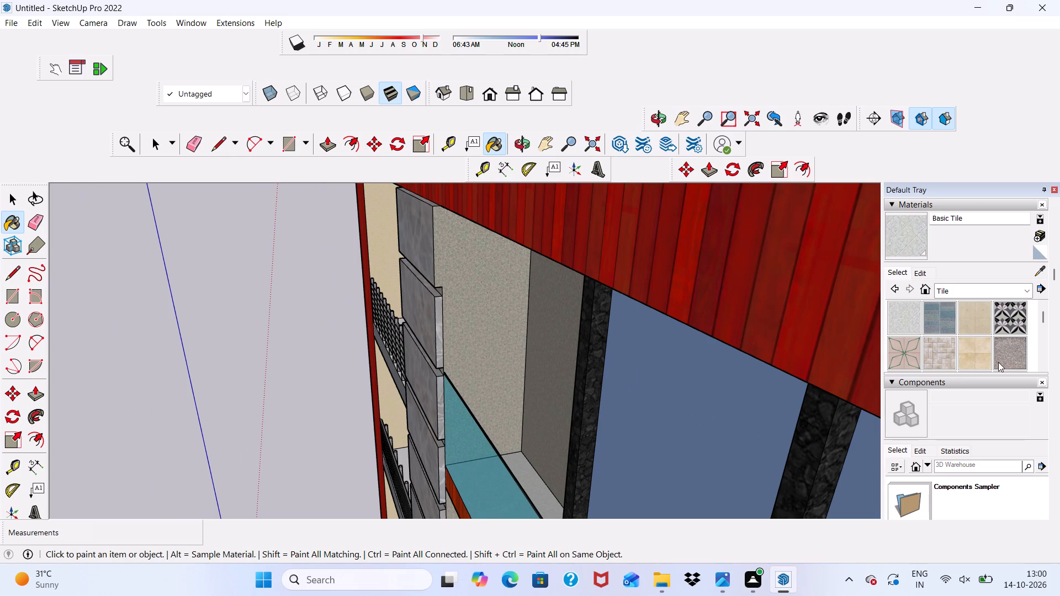
Paint the uppermost glass balcony's floor with Marble Carrara Gold Floor Tile.
scroll(1008, 340, down, 1)
click(981, 317)
scroll(568, 477, up, 2)
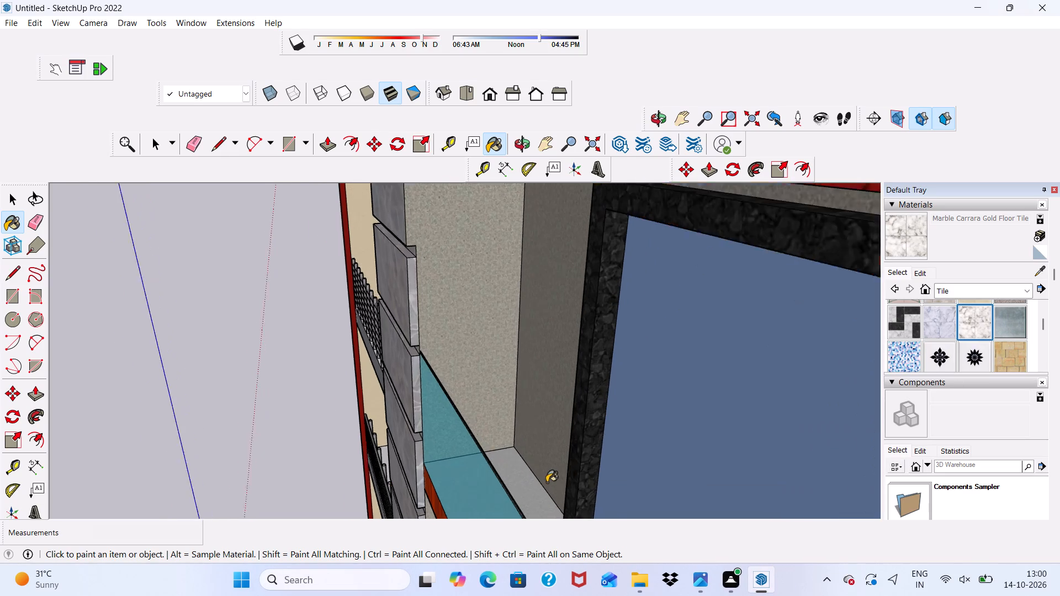
scroll(547, 482, up, 3)
click(507, 472)
Paint the floors of the two upper metal-railed balconies with Marble Carrara Gold Floor Tile.
scroll(536, 438, down, 11)
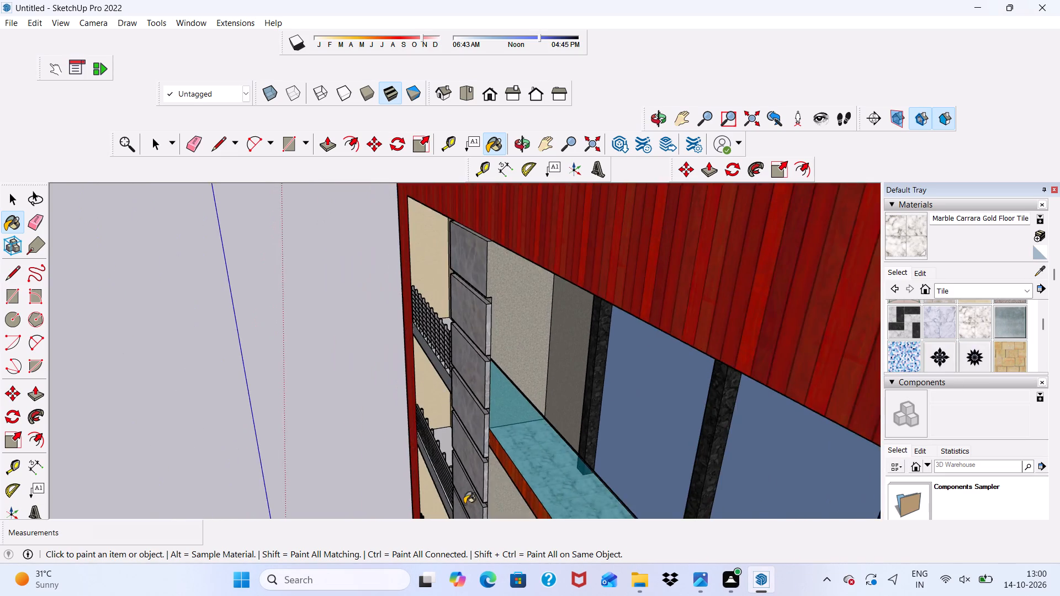
scroll(461, 508, up, 6)
scroll(521, 220, up, 9)
scroll(447, 471, up, 1)
click(447, 471)
scroll(446, 388, down, 2)
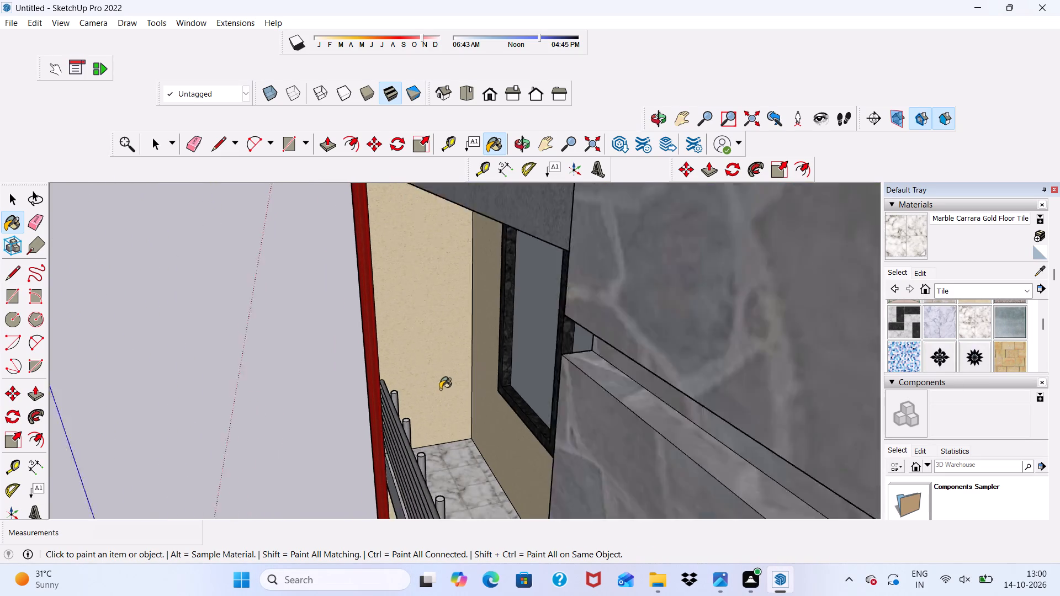
scroll(440, 389, down, 7)
middle_drag(466, 408, 483, 510)
scroll(466, 270, up, 1)
click(451, 267)
Paint the floors of the two middle glass balconies with Marble Carrara Gold Floor Tile.
scroll(460, 251, down, 7)
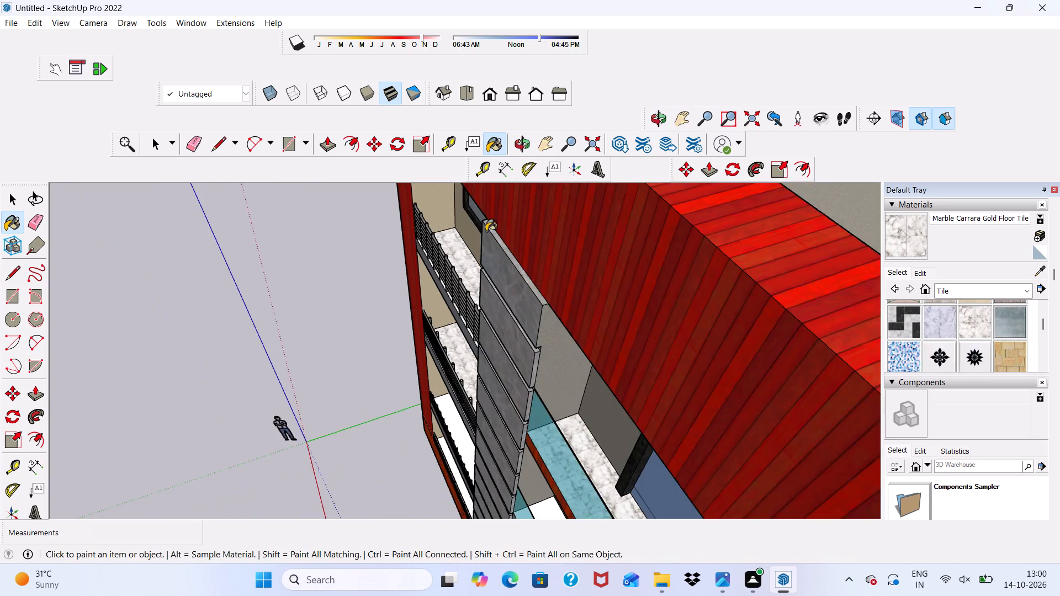
scroll(492, 206, down, 10)
scroll(485, 403, up, 6)
scroll(566, 360, up, 5)
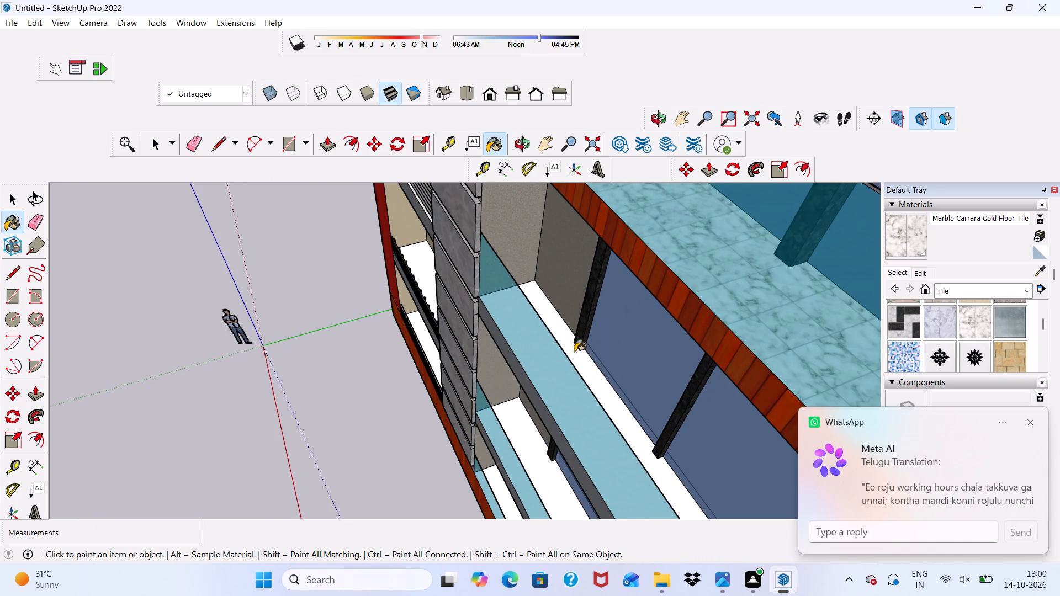
scroll(586, 368, up, 9)
click(586, 368)
scroll(576, 368, down, 6)
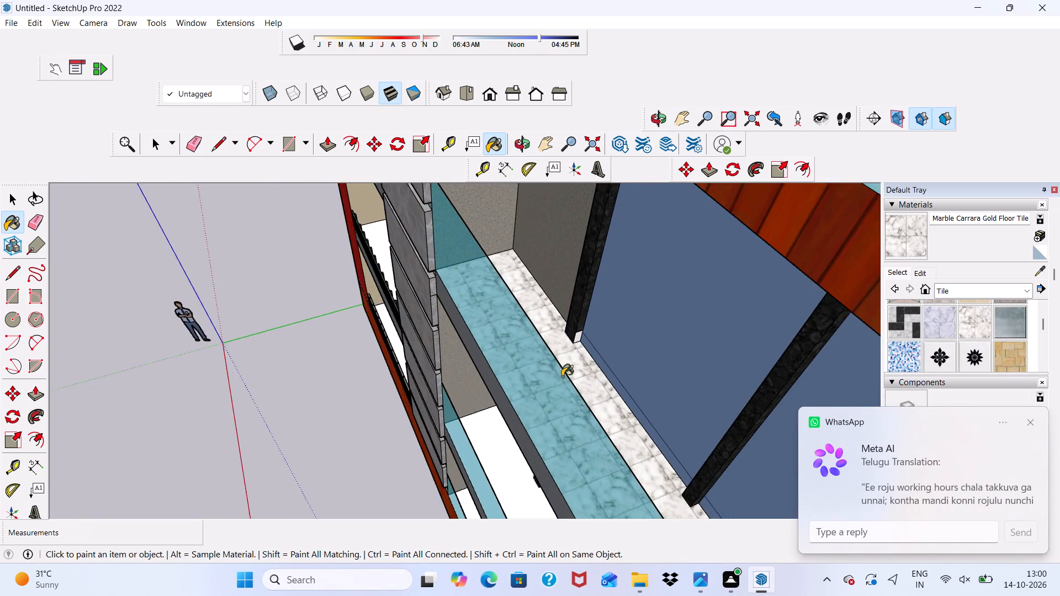
middle_drag(550, 380, 627, 288)
scroll(548, 420, up, 3)
scroll(526, 345, down, 5)
middle_drag(533, 369, 475, 425)
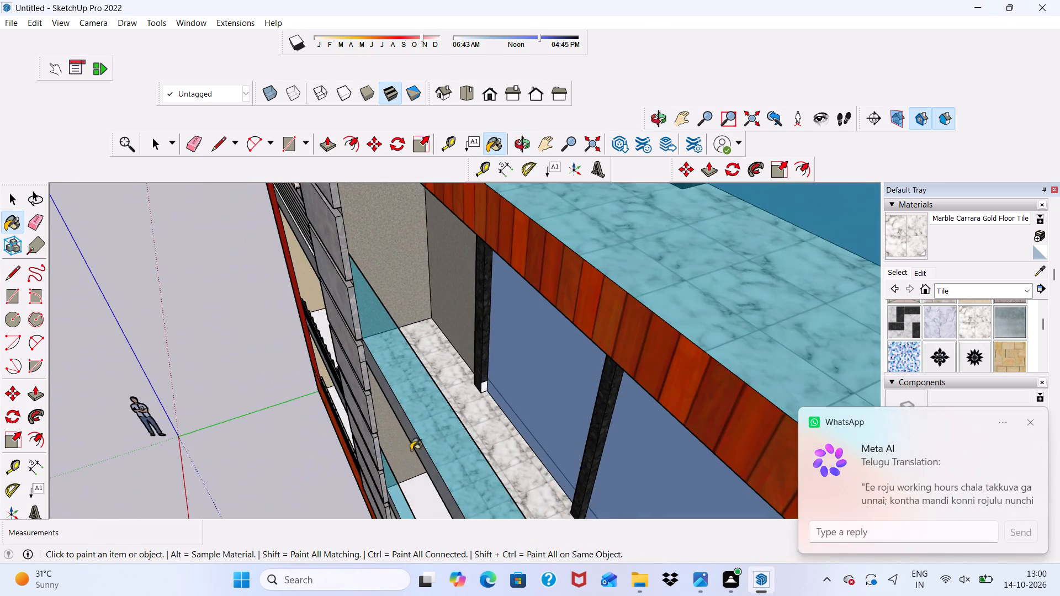
scroll(392, 470, up, 11)
click(447, 492)
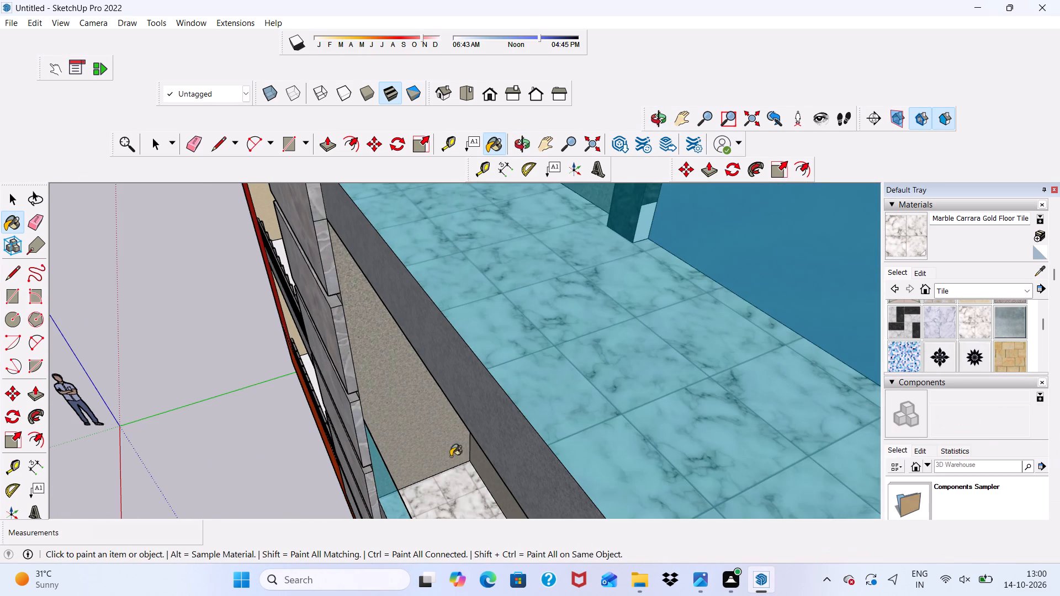
Paint the floor of the lowest glass balcony with Marble Carrara Gold Floor Tile.
scroll(447, 441, down, 14)
middle_drag(334, 461, 346, 418)
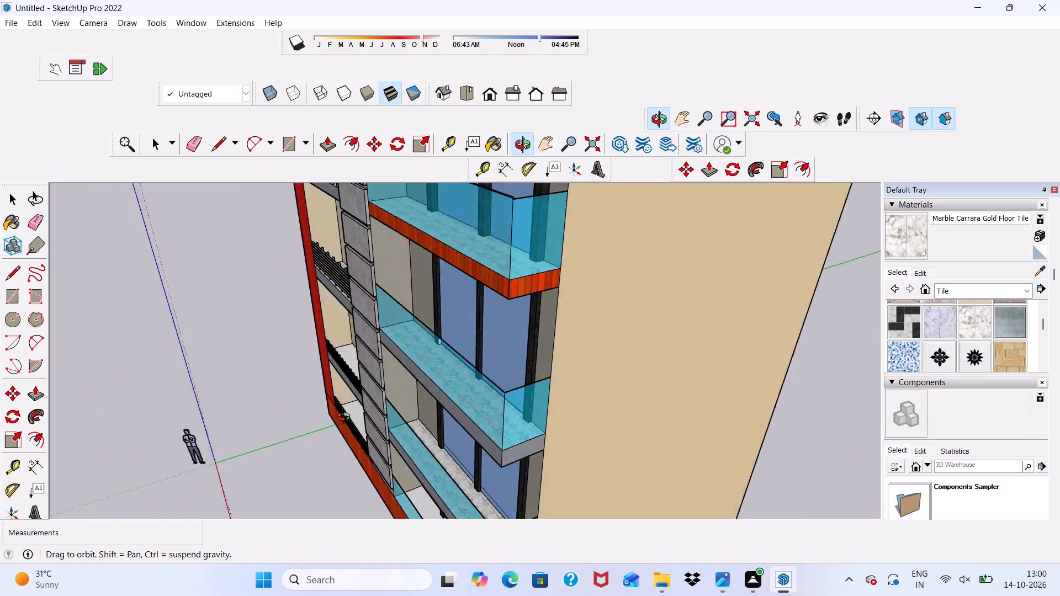
middle_drag(346, 418, 298, 387)
scroll(293, 364, down, 5)
scroll(370, 492, up, 12)
click(415, 496)
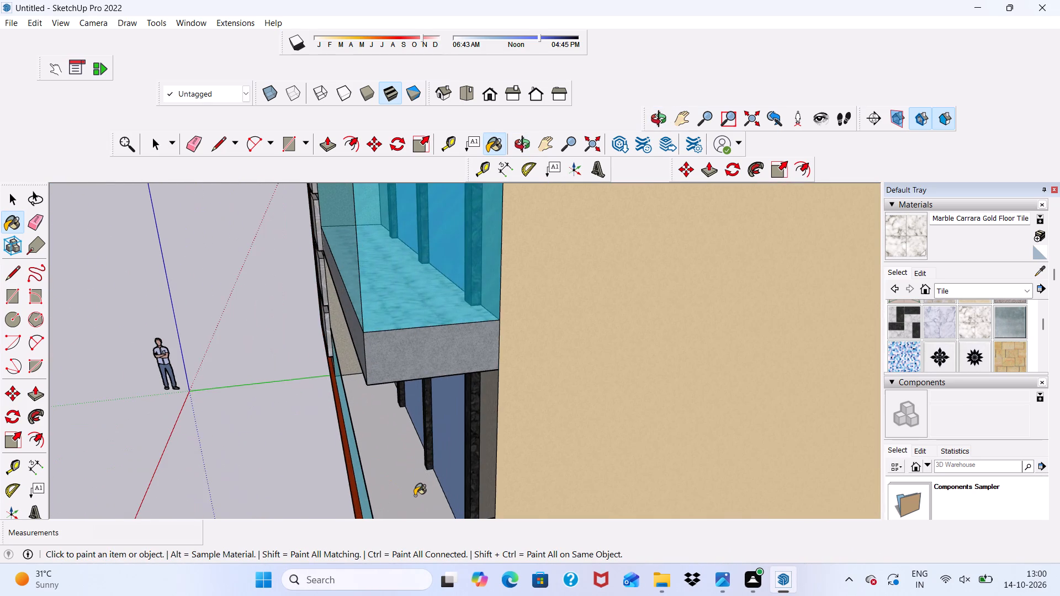
Paint the floors of the two lower metal-railed balconies with Marble Carrara Gold Floor Tile.
scroll(415, 496, down, 6)
middle_drag(420, 493, 586, 562)
scroll(508, 501, up, 5)
scroll(438, 374, down, 1)
scroll(326, 425, up, 5)
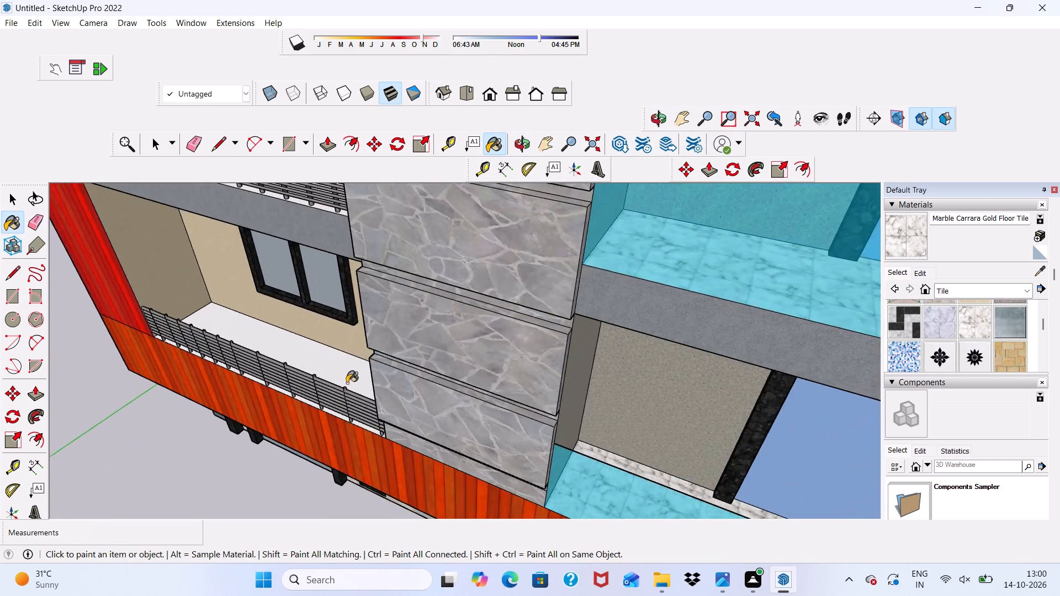
scroll(347, 383, up, 5)
click(357, 373)
scroll(357, 408, down, 13)
middle_drag(393, 477, 401, 513)
scroll(308, 321, up, 6)
click(312, 305)
Check the balcony floors and the facade up close and from several angles, and leave the Paint Bucket tool.
scroll(312, 305, down, 7)
scroll(356, 363, down, 2)
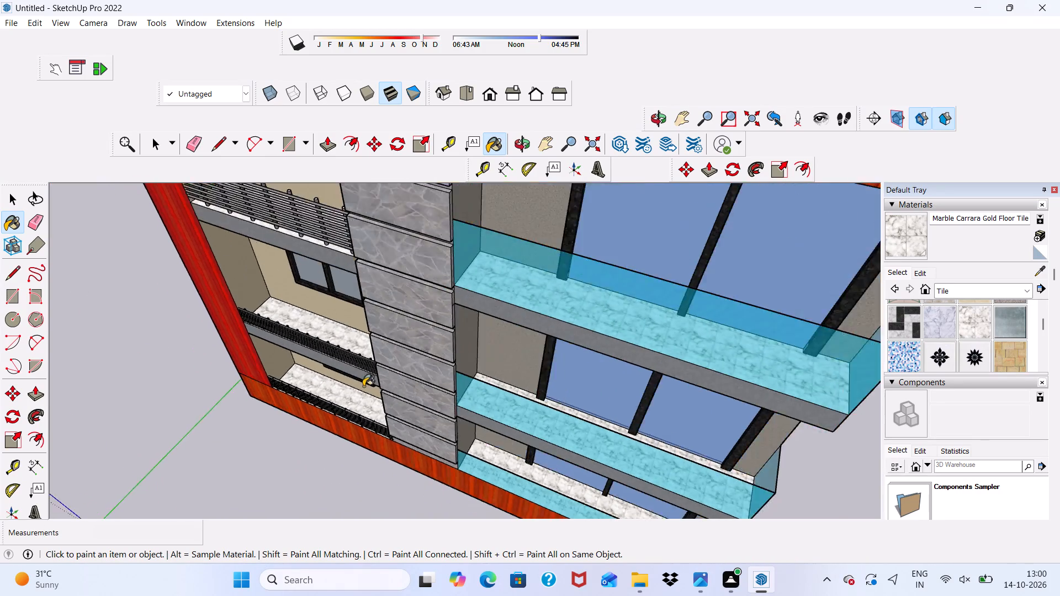
scroll(363, 386, down, 8)
scroll(336, 299, up, 18)
scroll(318, 326, down, 3)
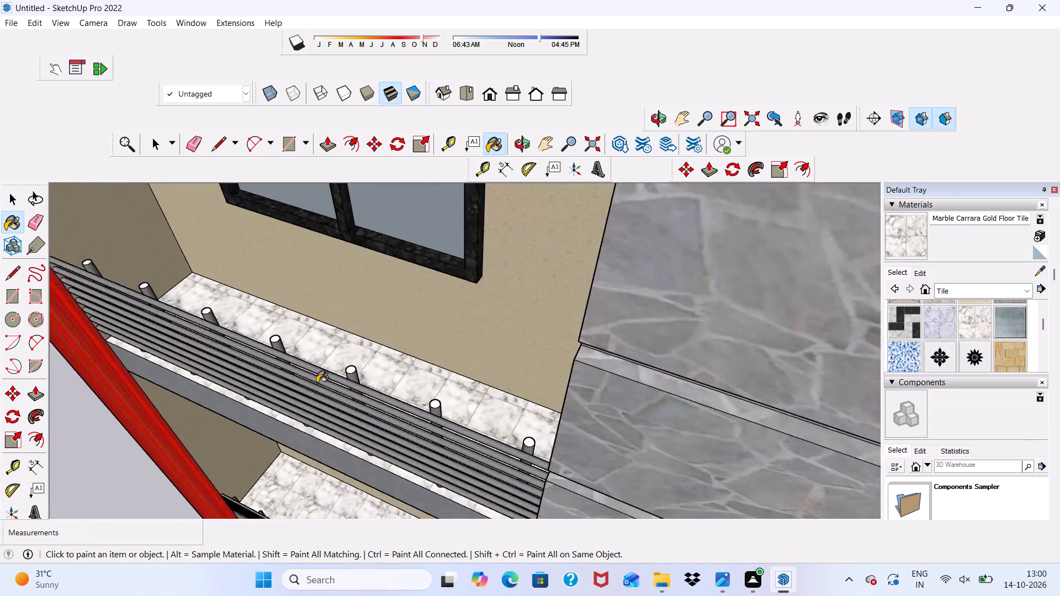
scroll(317, 383, down, 15)
middle_drag(376, 425, 363, 346)
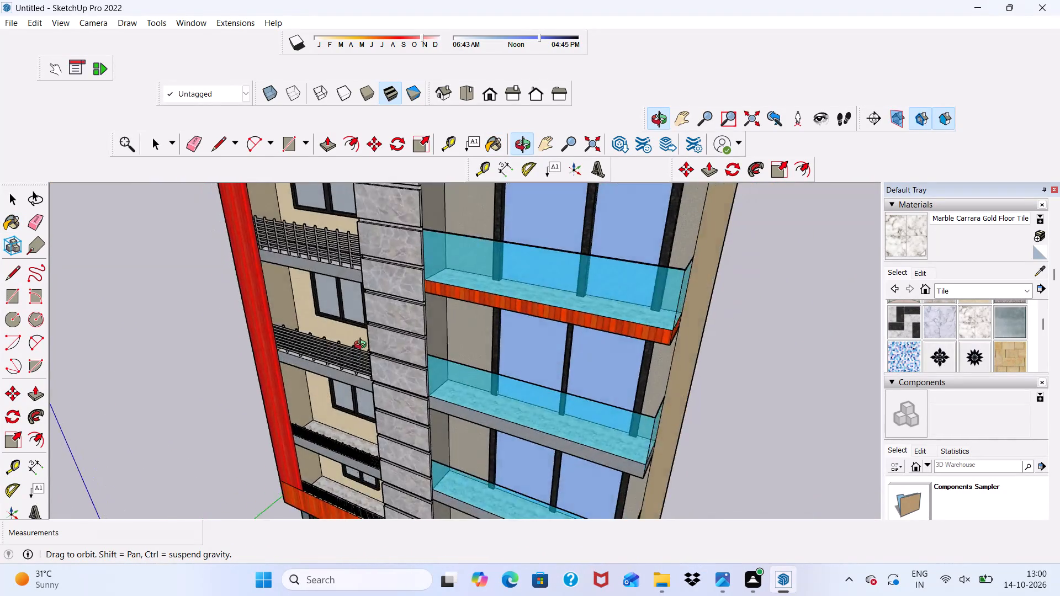
middle_drag(363, 346, 725, 316)
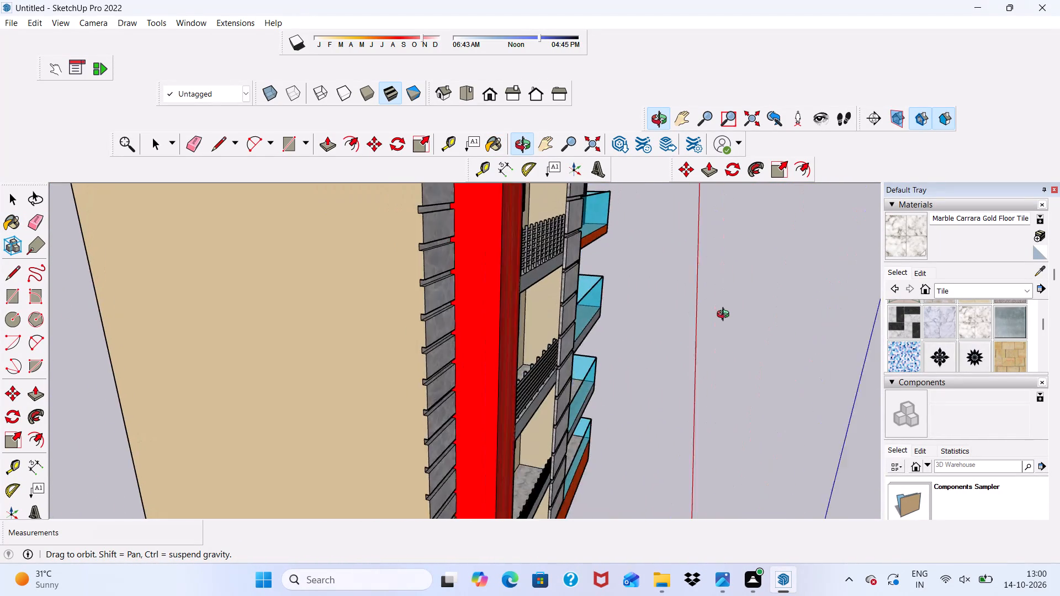
middle_drag(725, 316, 564, 321)
key(space)
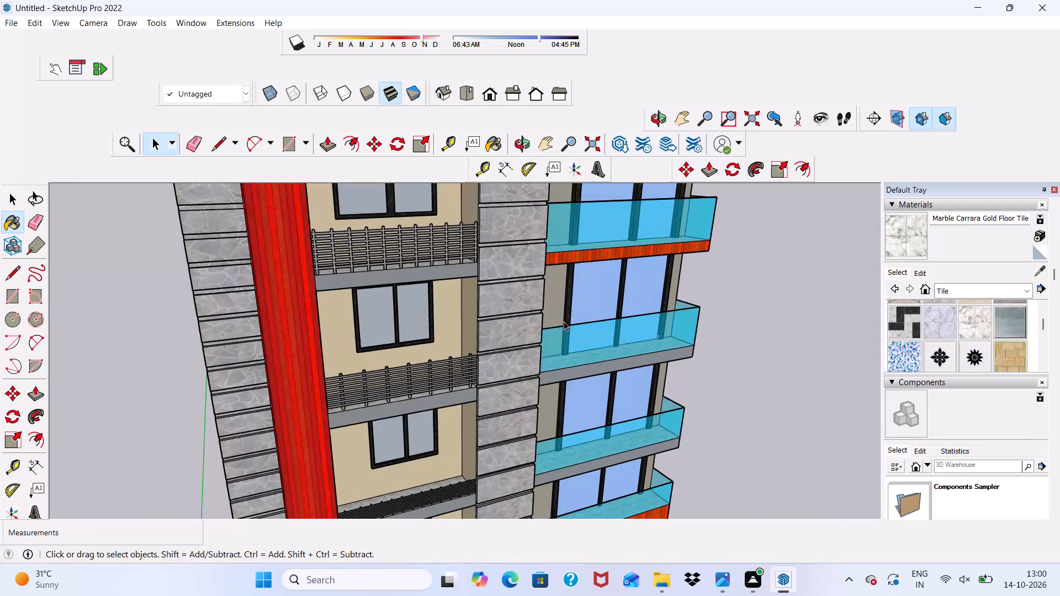
scroll(447, 343, down, 1)
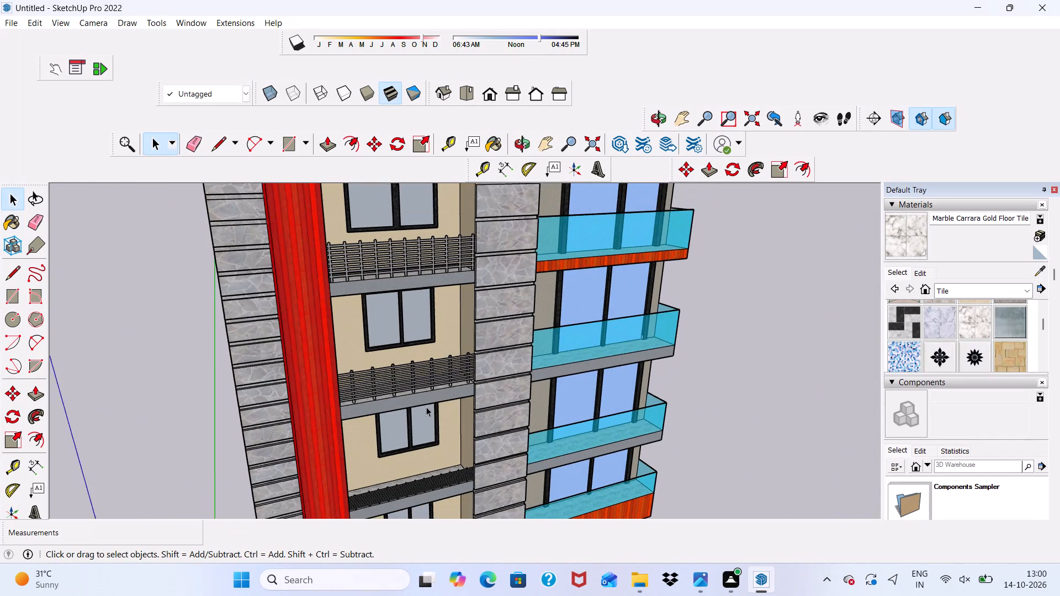
scroll(426, 407, down, 1)
Save the model in the Documents folder as a SketchUp file named 500.
key(ctrl+s)
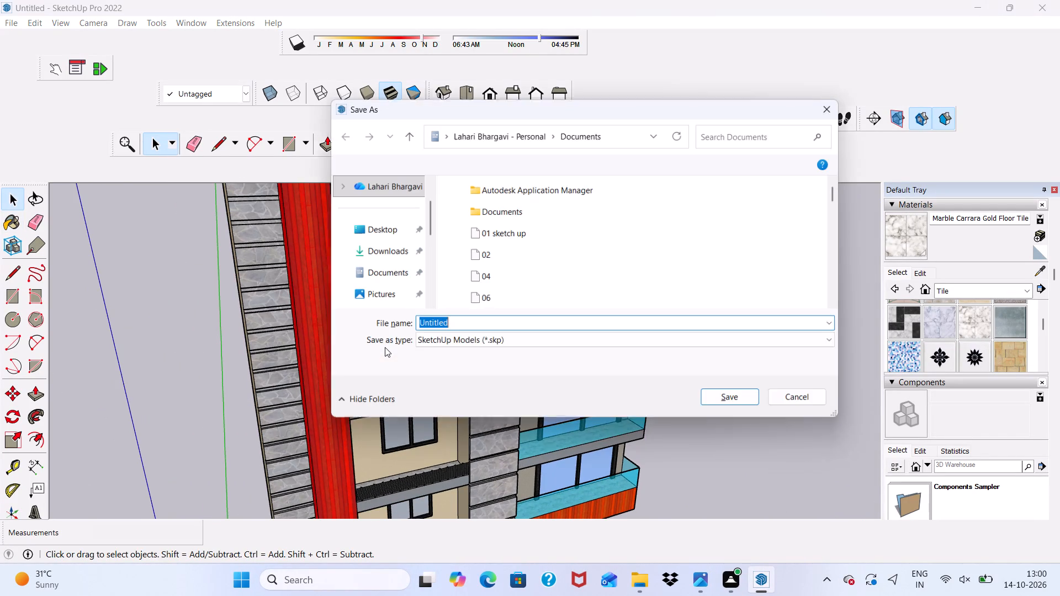
double_click(445, 324)
key(BackSpace)
key(BackSpace)
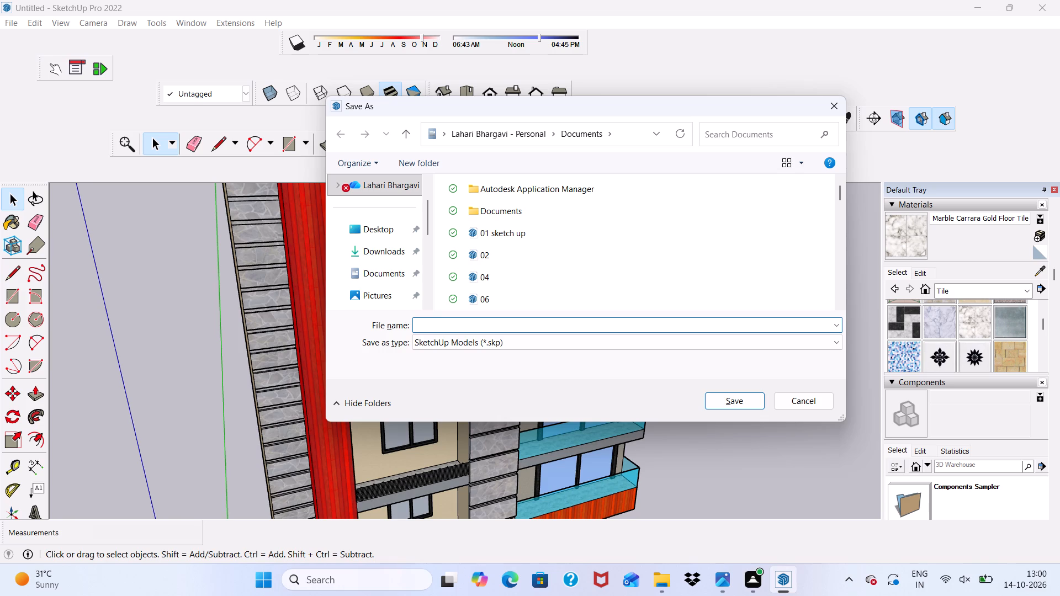
text(500)
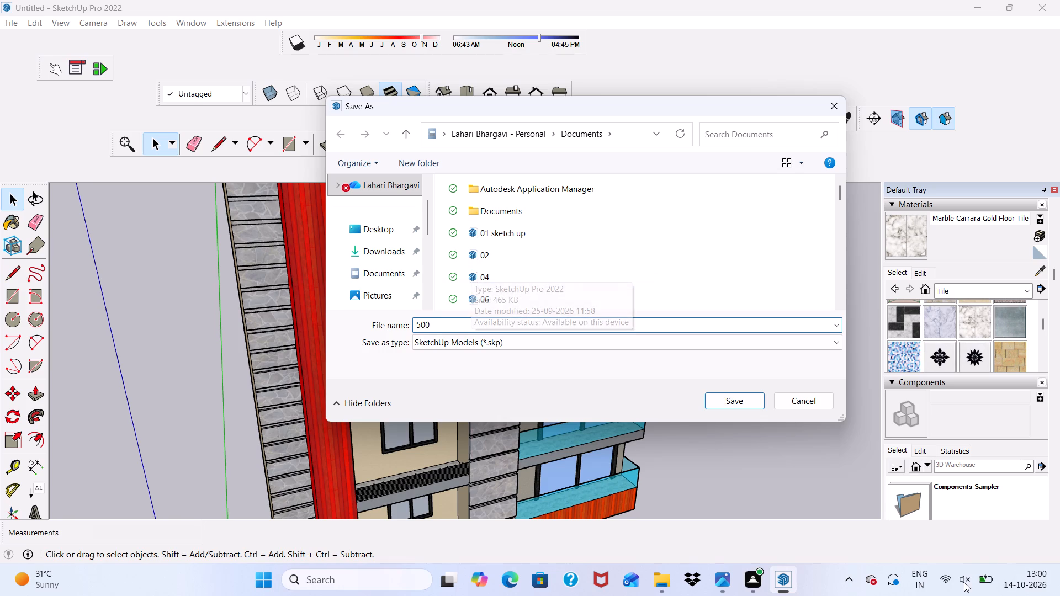
click(725, 405)
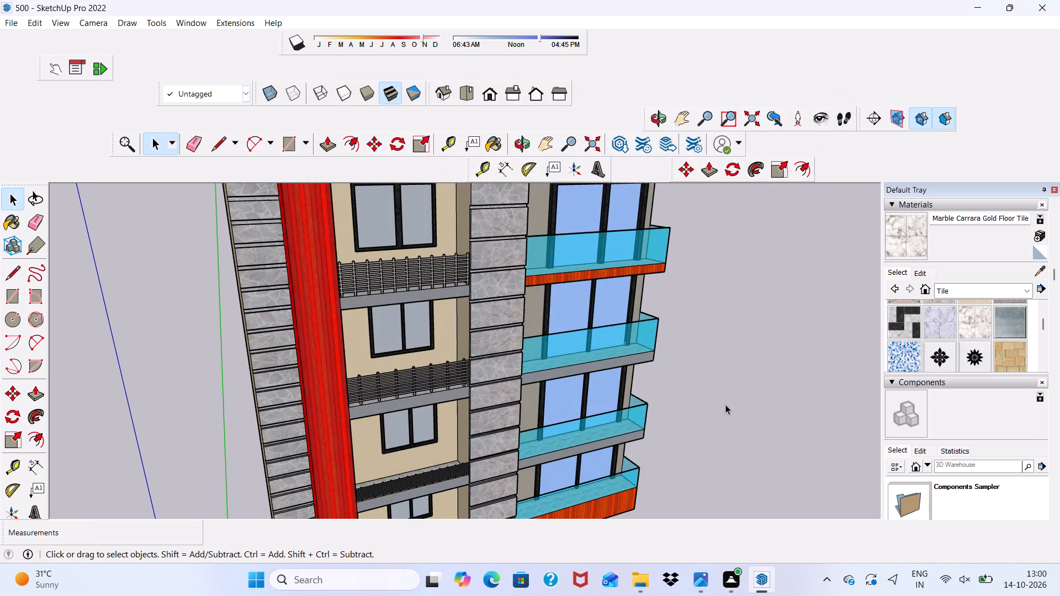
Export a 2D graphic of the whole building front to the Documents folder as a JPEG image named 500pdf.
scroll(521, 359, down, 5)
middle_drag(529, 387, 500, 378)
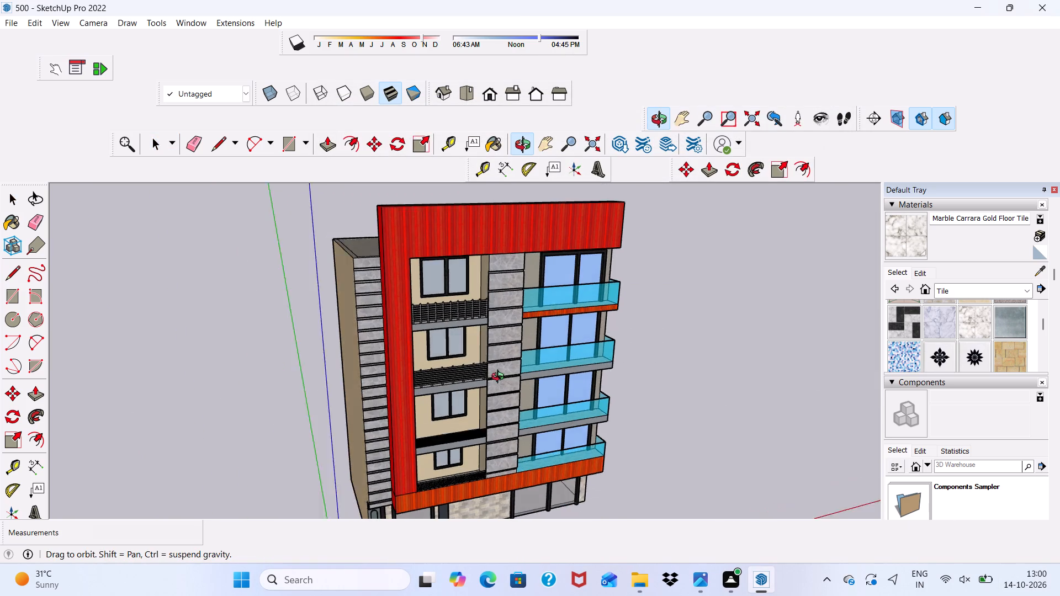
middle_drag(500, 378, 399, 380)
scroll(397, 379, down, 1)
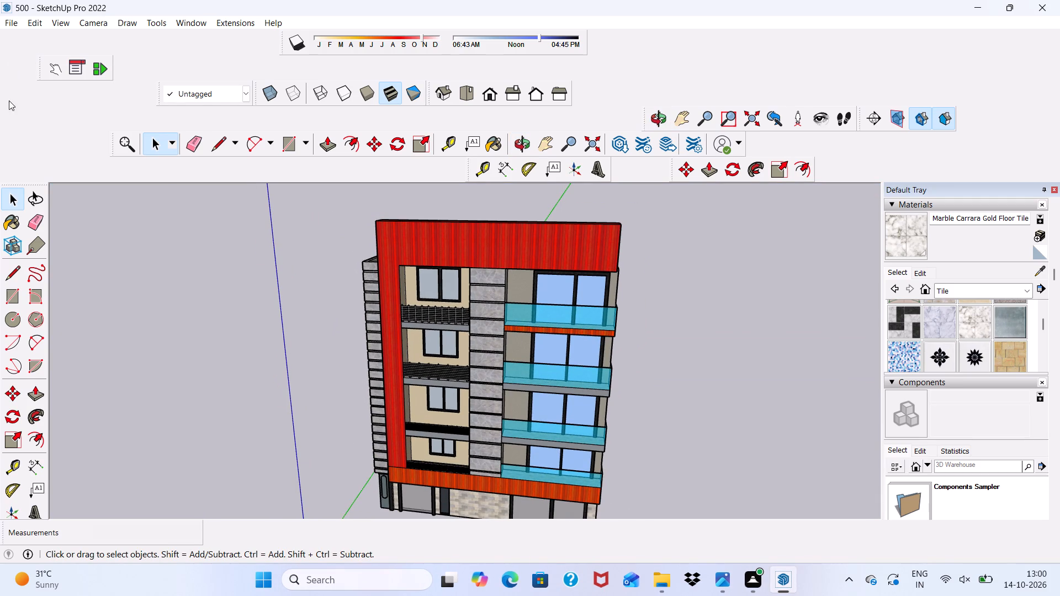
click(10, 25)
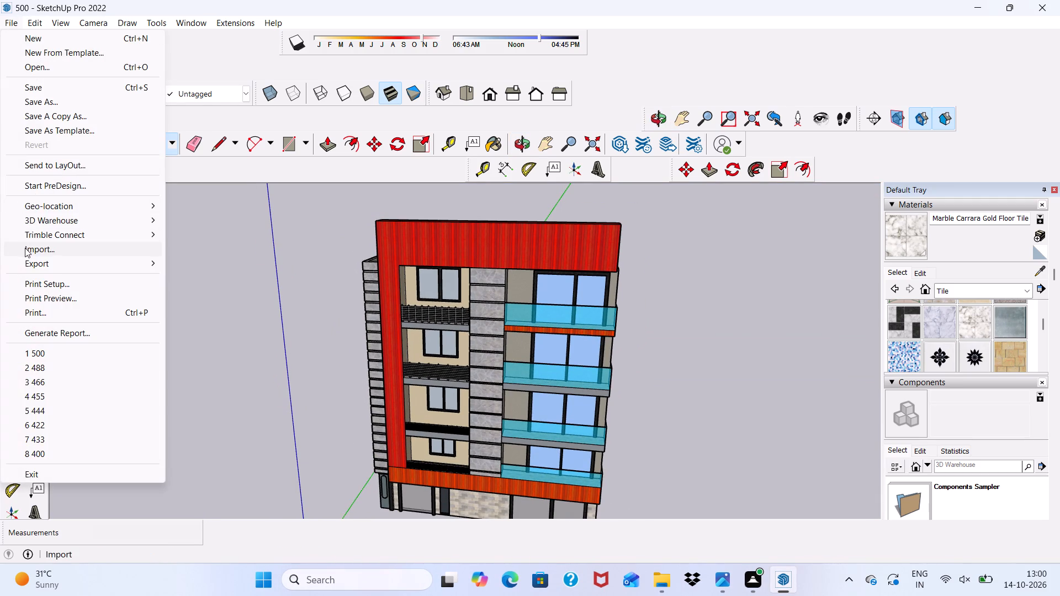
click(28, 259)
click(96, 261)
click(195, 277)
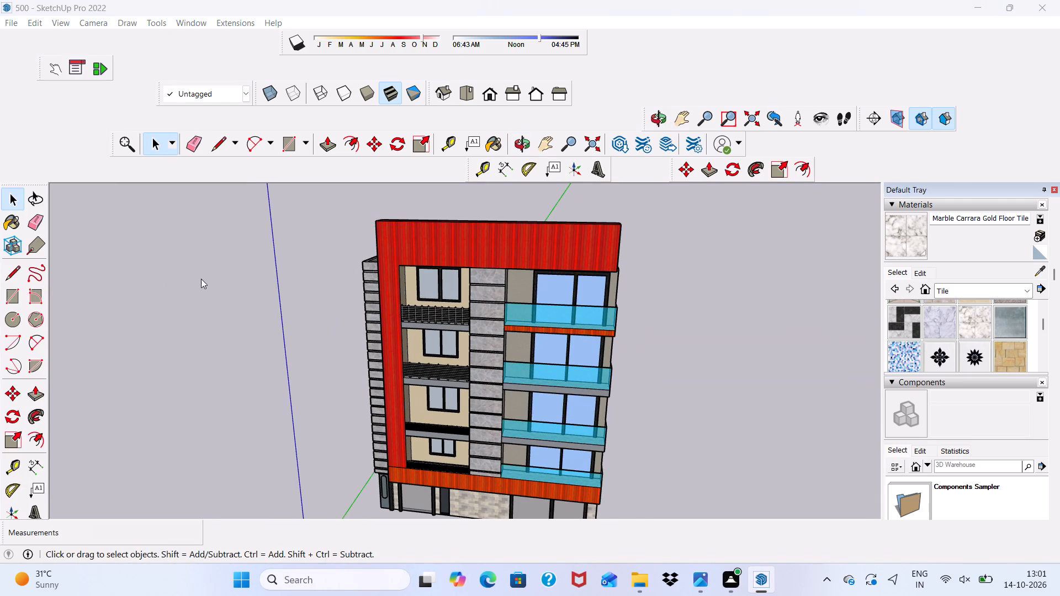
click(459, 317)
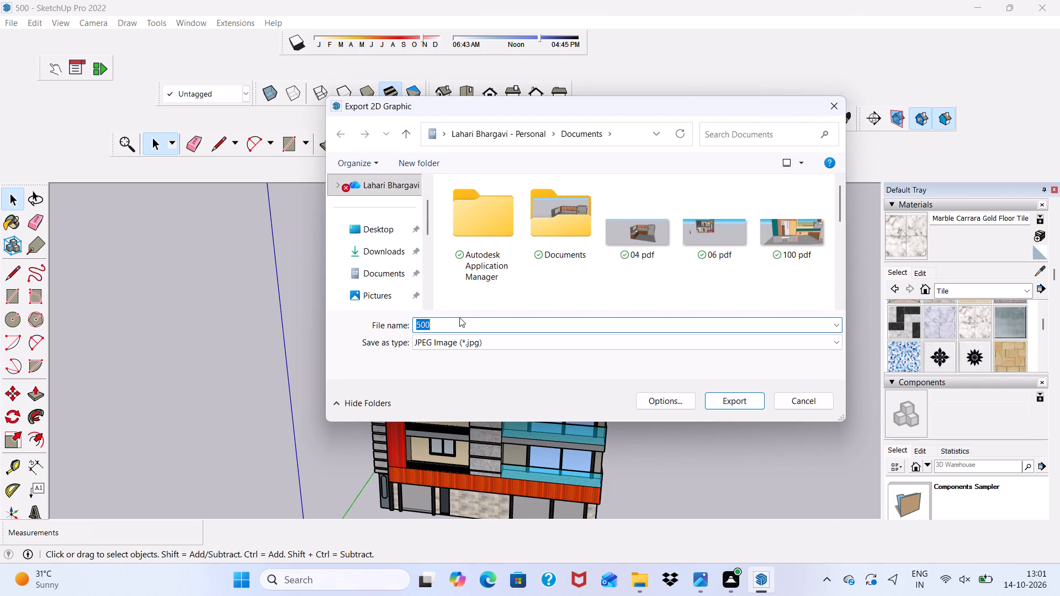
click(454, 328)
text(pdf)
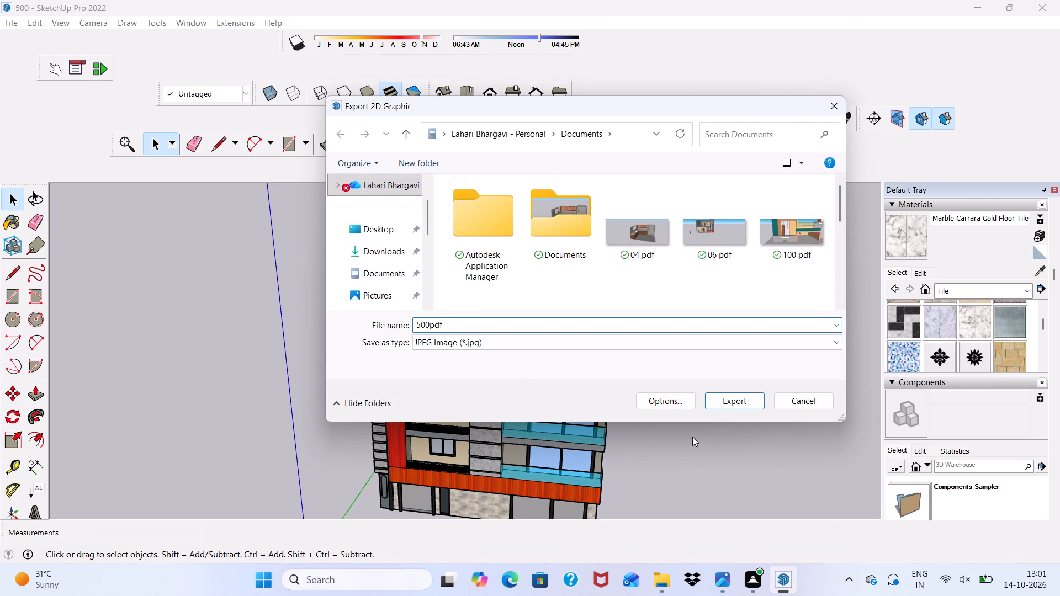
double_click(718, 401)
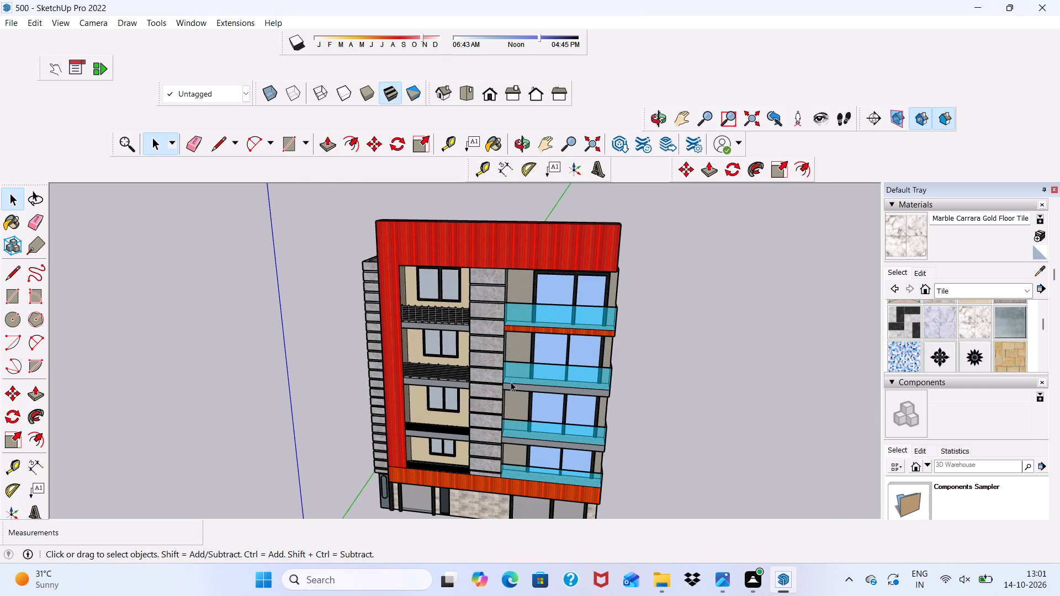